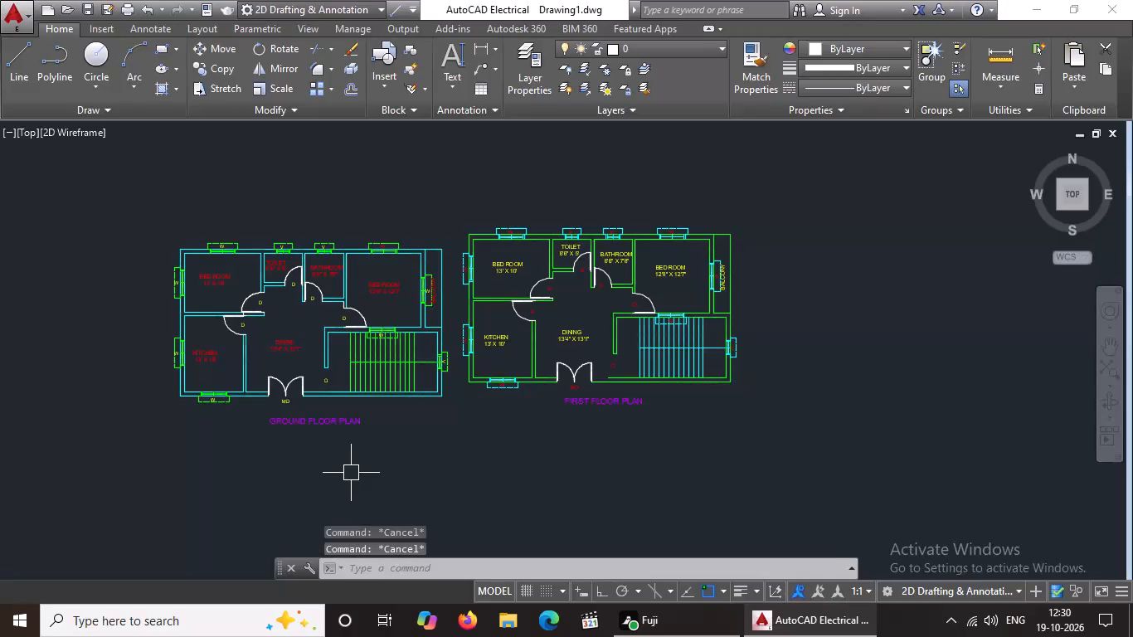
Draw vertical construction lines through the outer and inner faces of the ground floor kitchen's outer side wall.
text(XL V)
key(space)
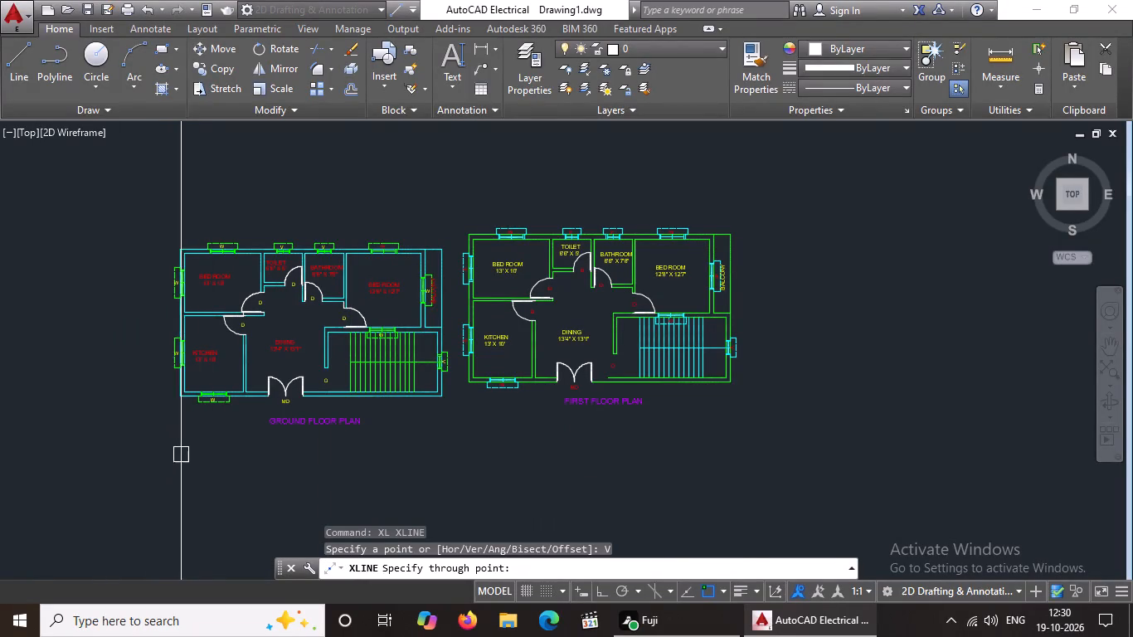
scroll(180, 396, up, 3)
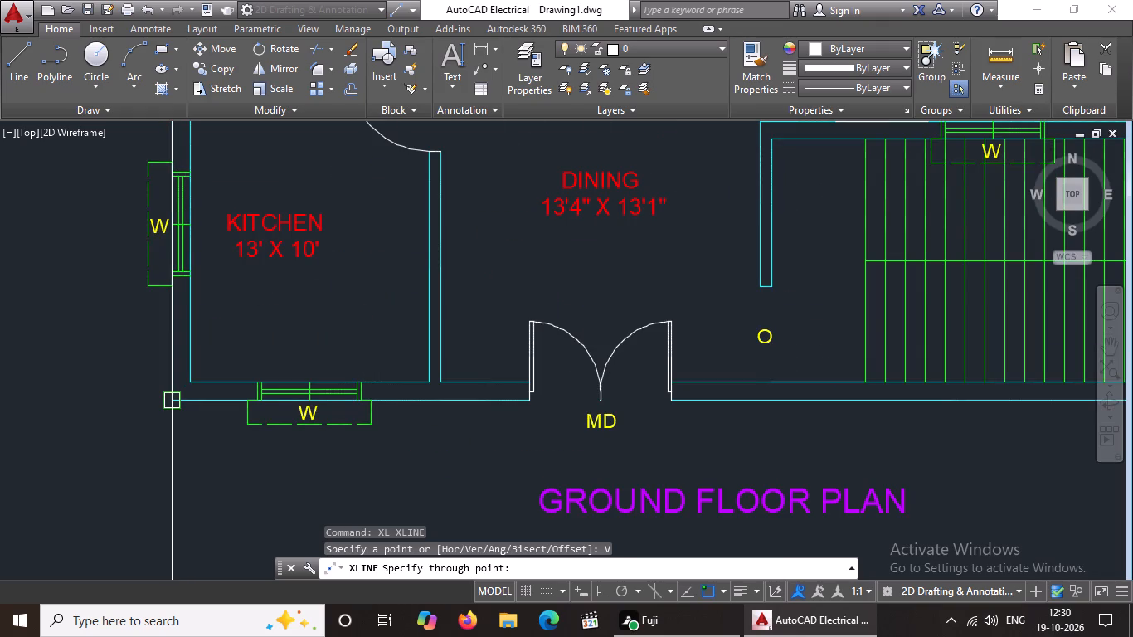
click(165, 402)
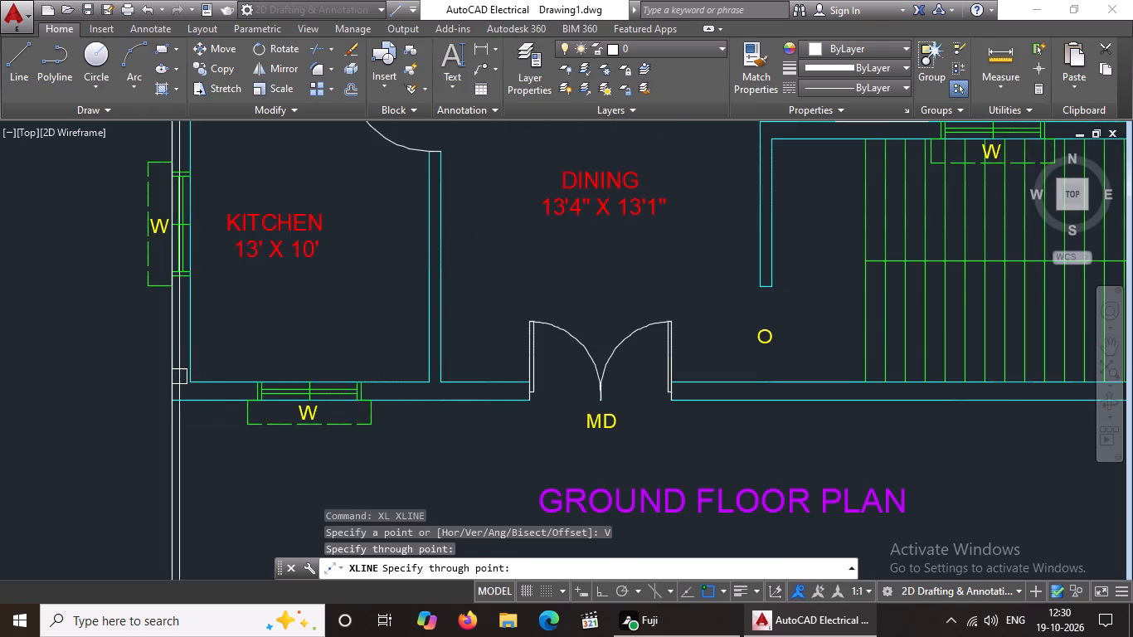
click(192, 381)
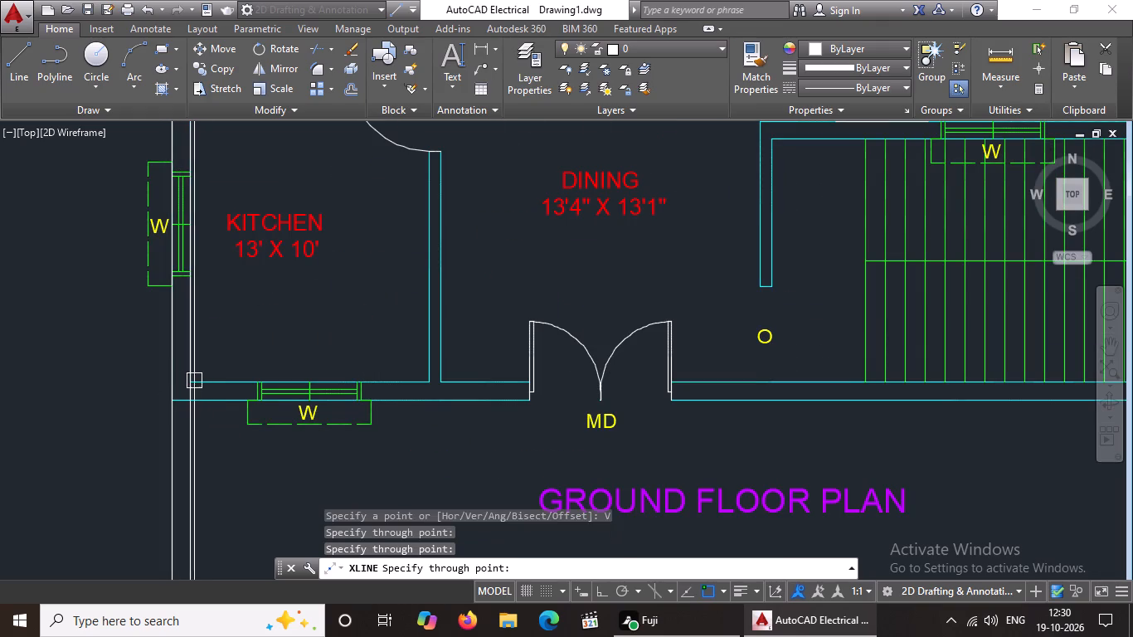
Add vertical construction lines through the kitchen front window's sunshade ends, inner frame edges and centre on the ground floor plan.
click(250, 401)
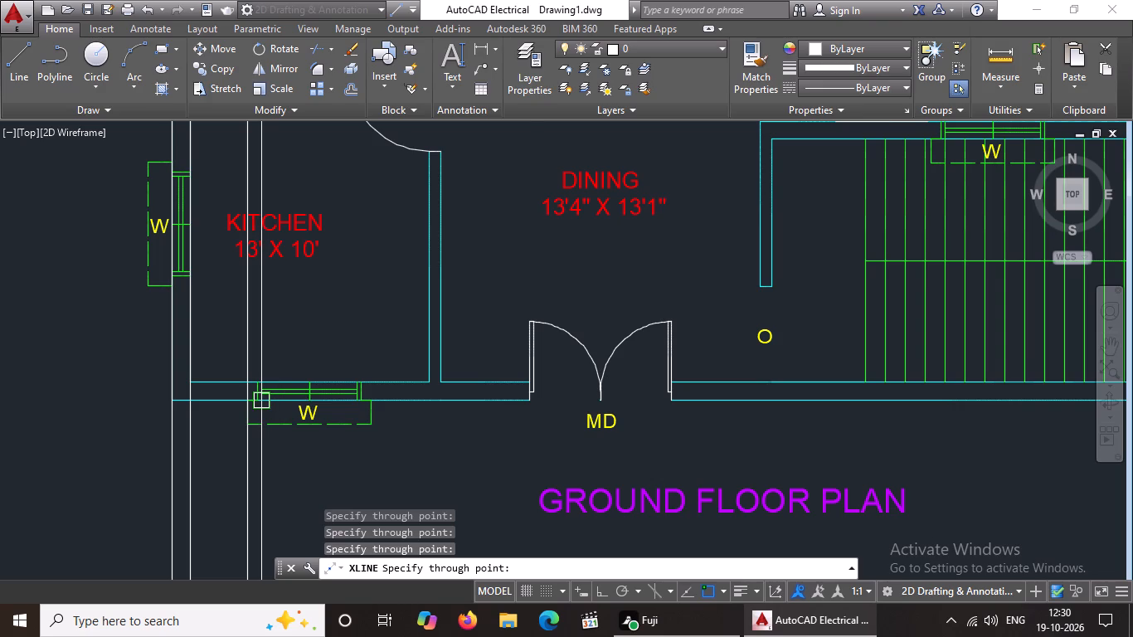
scroll(258, 402, up, 2)
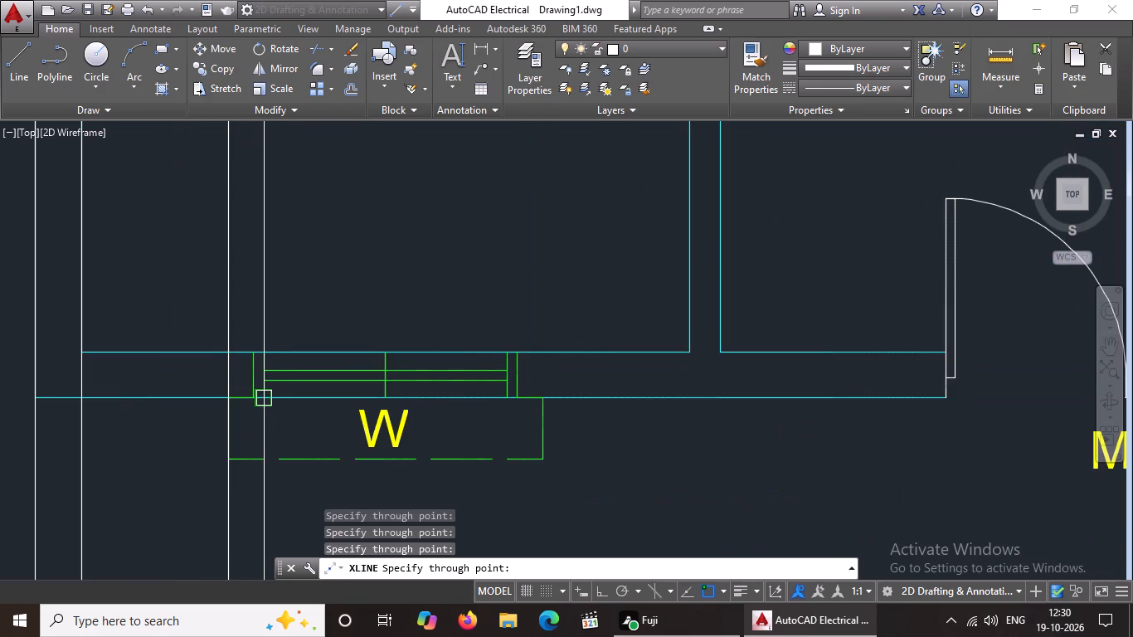
click(263, 396)
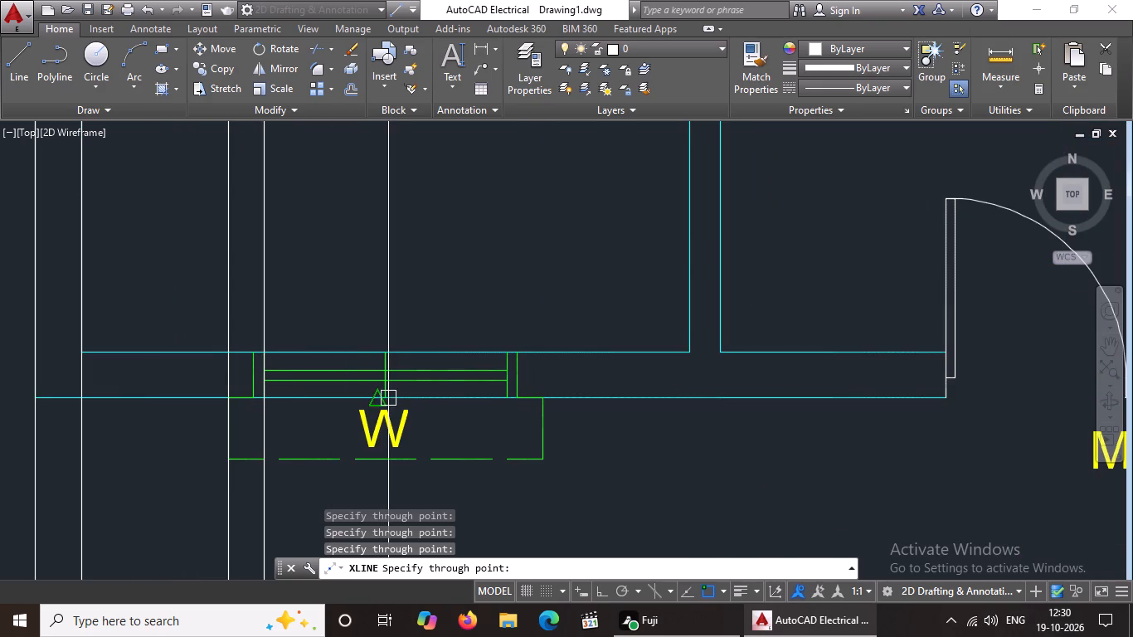
scroll(382, 401, up, 1)
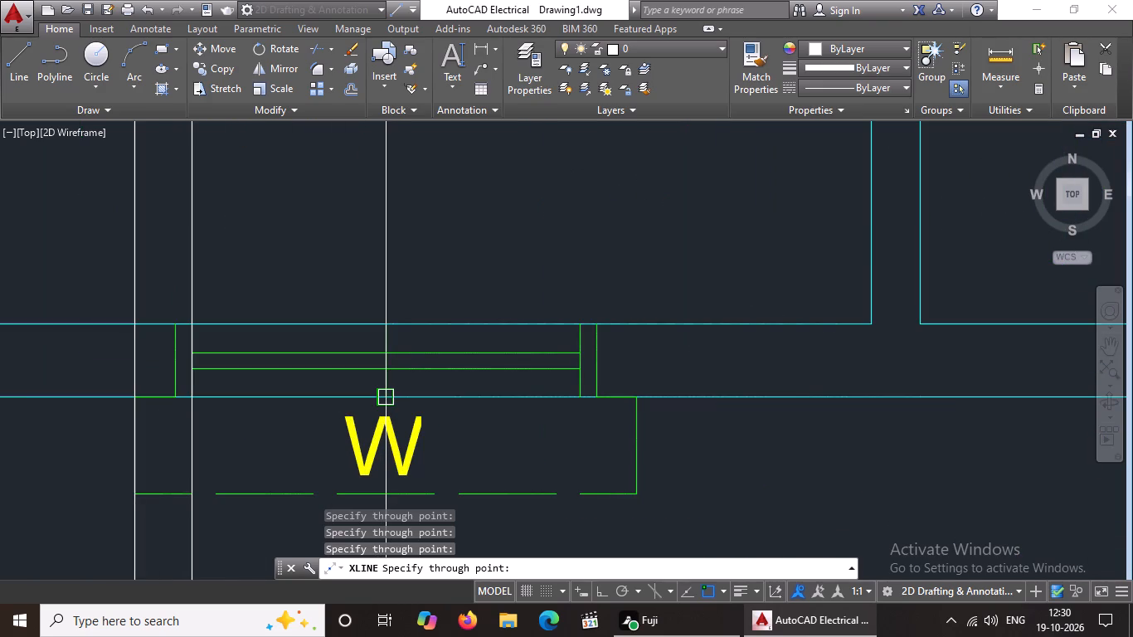
click(382, 395)
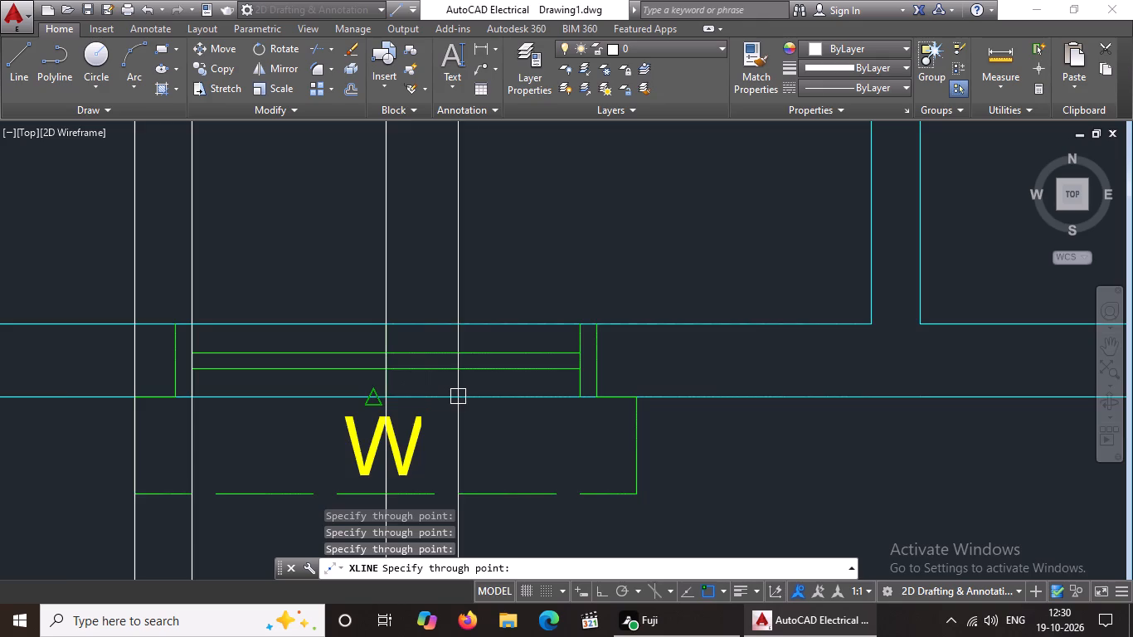
scroll(458, 396, down, 1)
scroll(518, 393, up, 3)
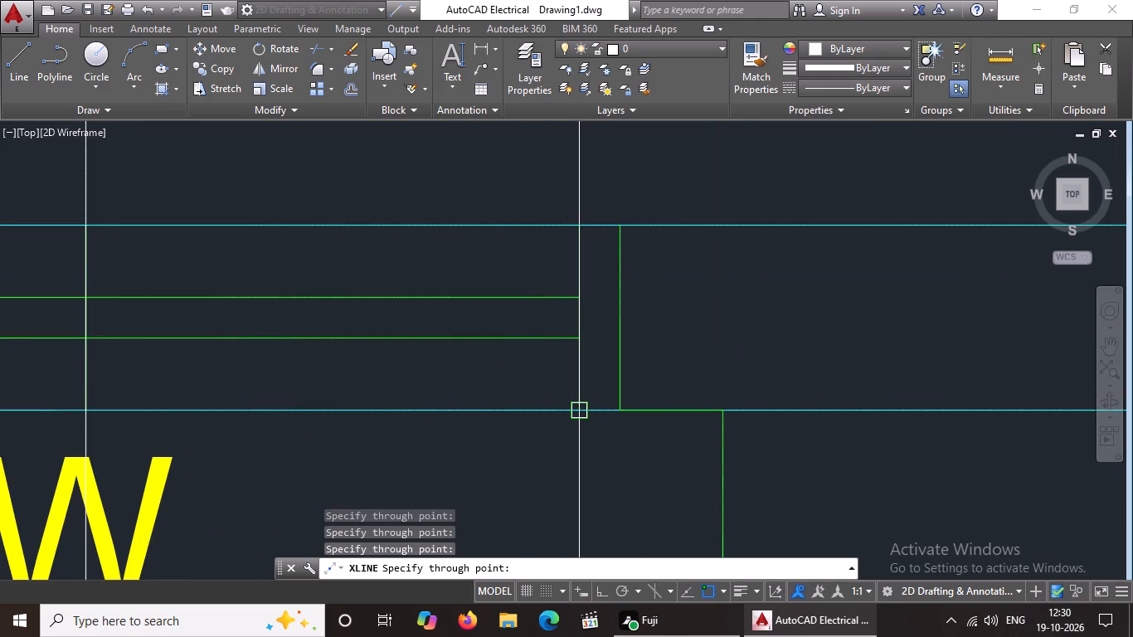
click(577, 411)
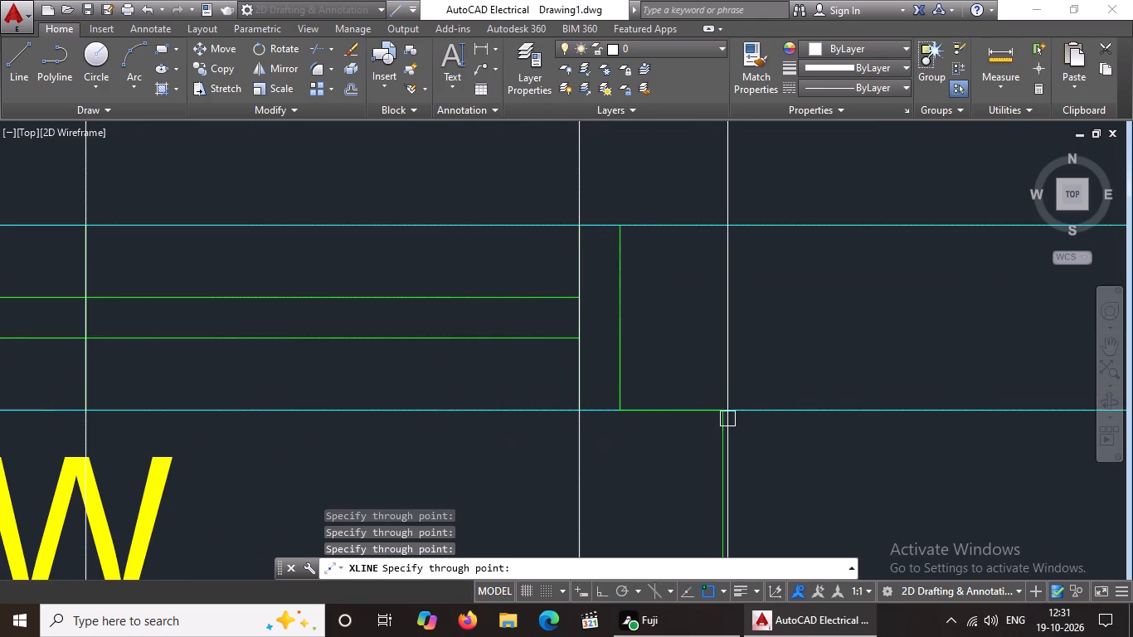
click(723, 415)
Add vertical construction lines through both jambs of the ground floor main door (MD) opening.
scroll(743, 413, down, 7)
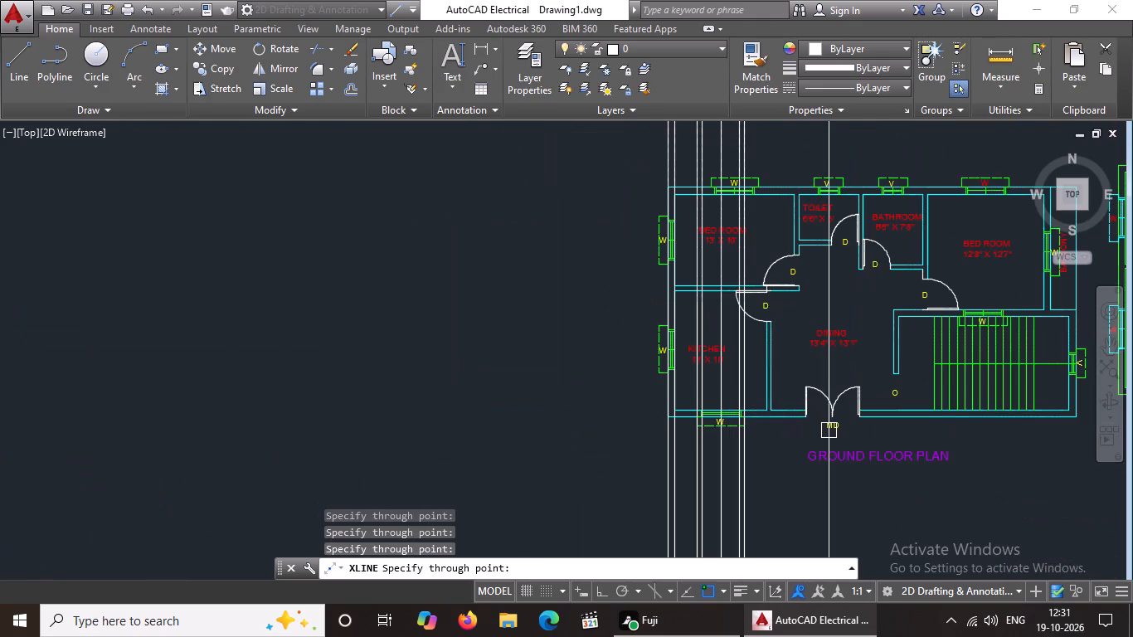
scroll(812, 424, up, 1)
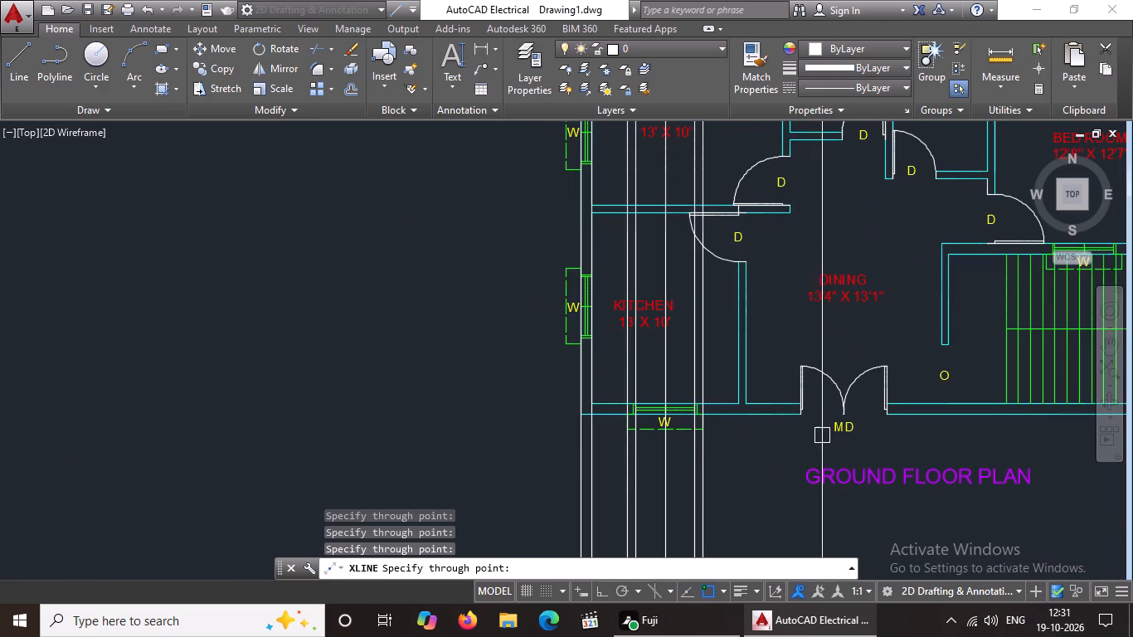
scroll(824, 434, up, 3)
click(711, 357)
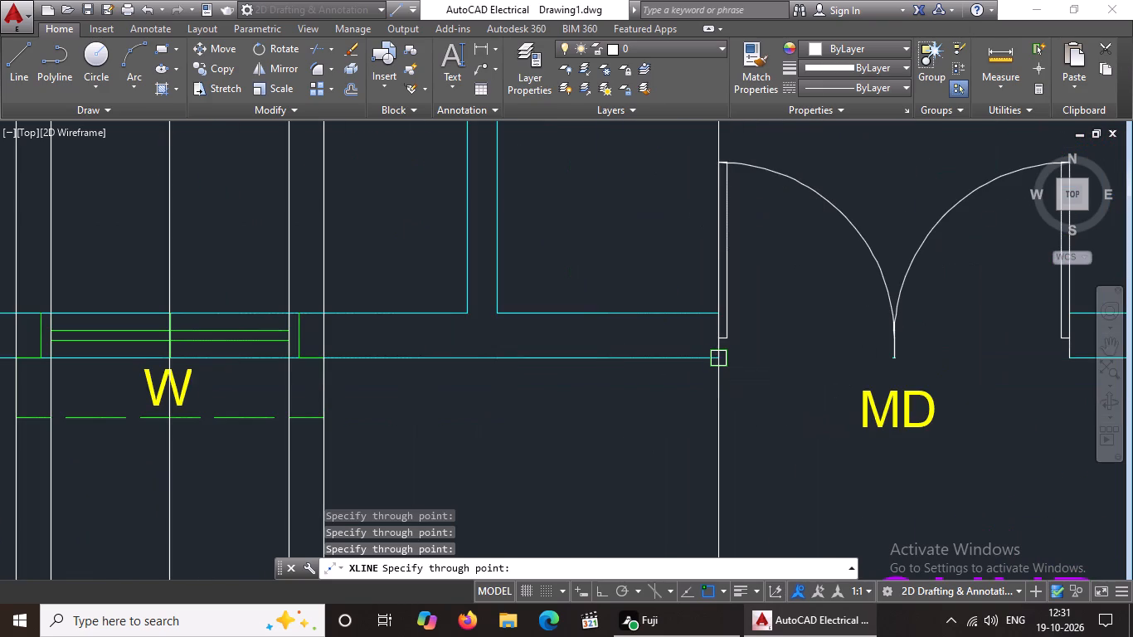
scroll(737, 360, down, 3)
scroll(836, 357, up, 2)
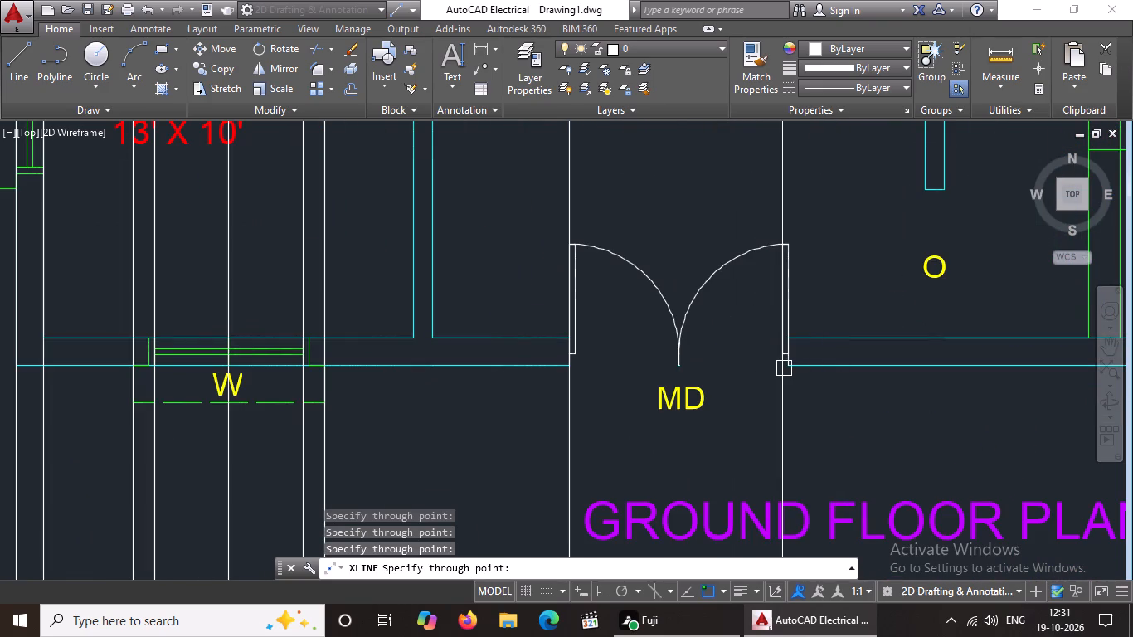
click(792, 364)
Add vertical construction lines through the sunshade ends and inner frame edges of the ground floor window above the staircase.
scroll(800, 362, down, 3)
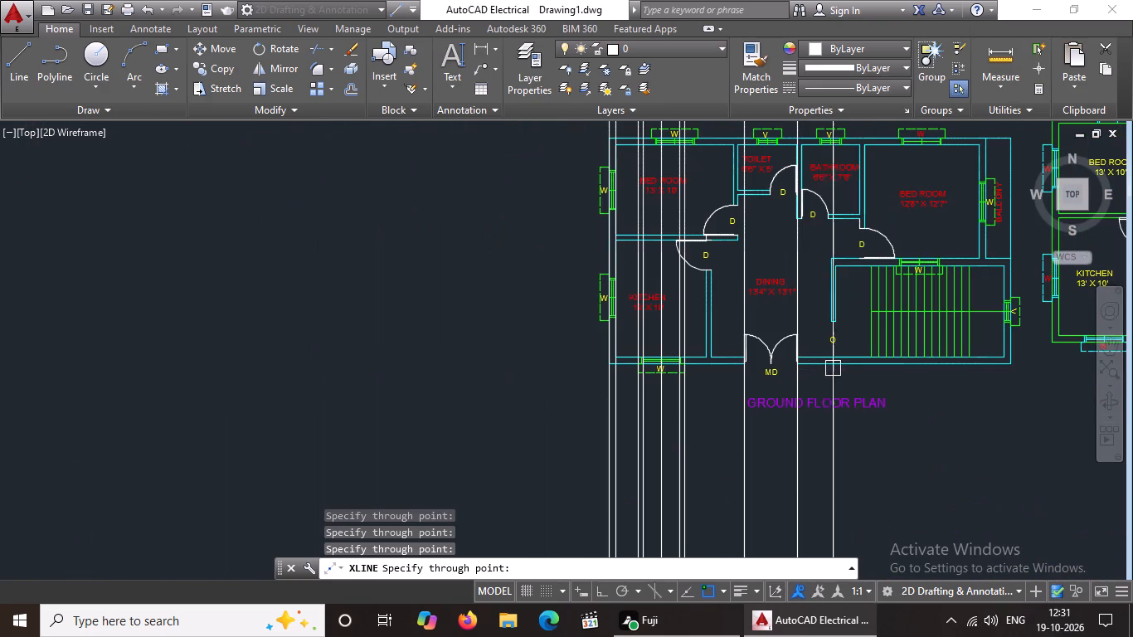
middle_drag(842, 366, 707, 424)
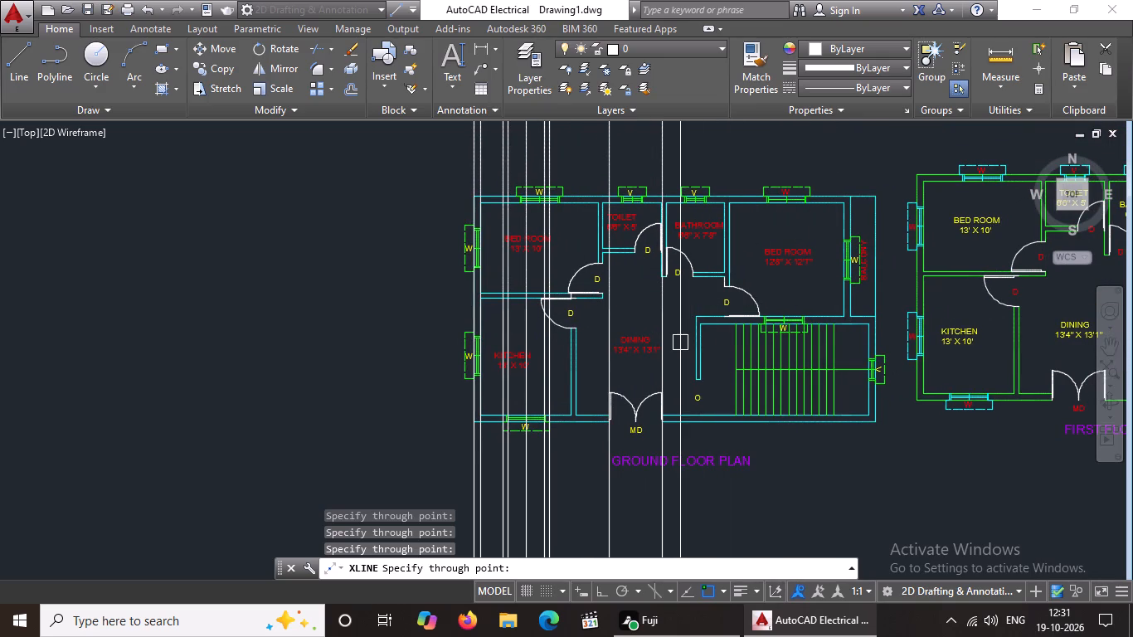
scroll(785, 321, up, 3)
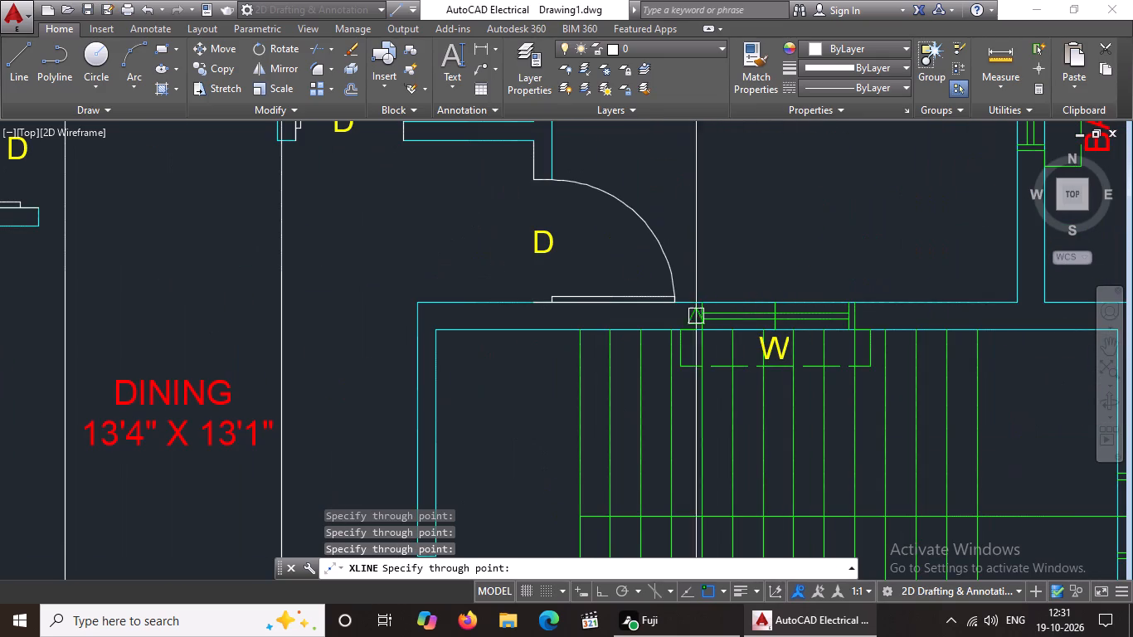
click(681, 330)
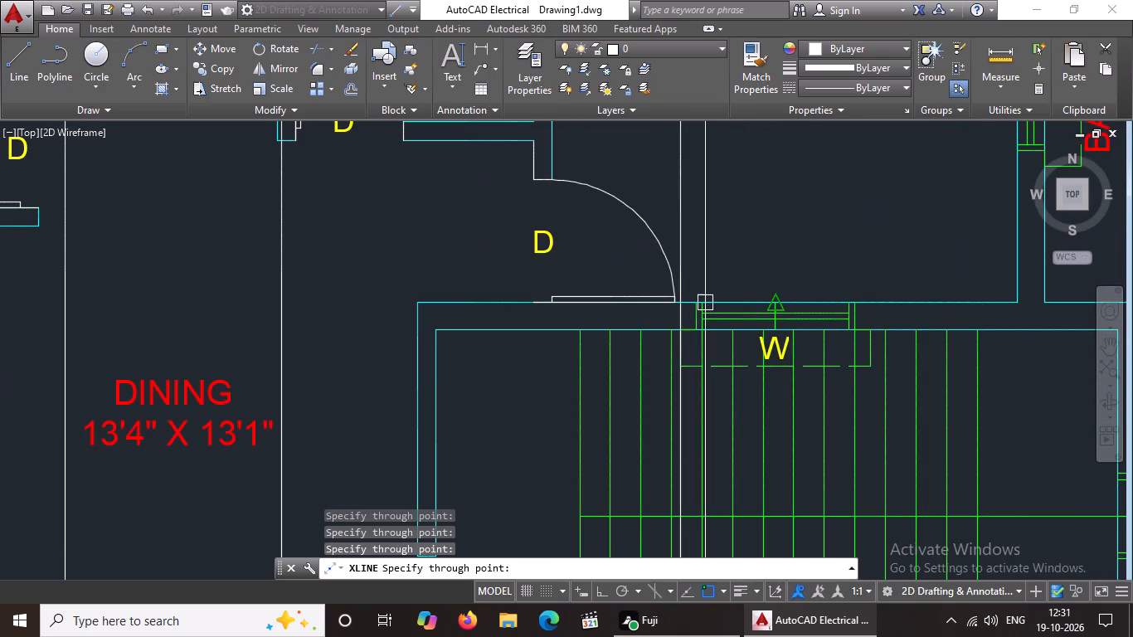
scroll(706, 302, up, 2)
click(693, 306)
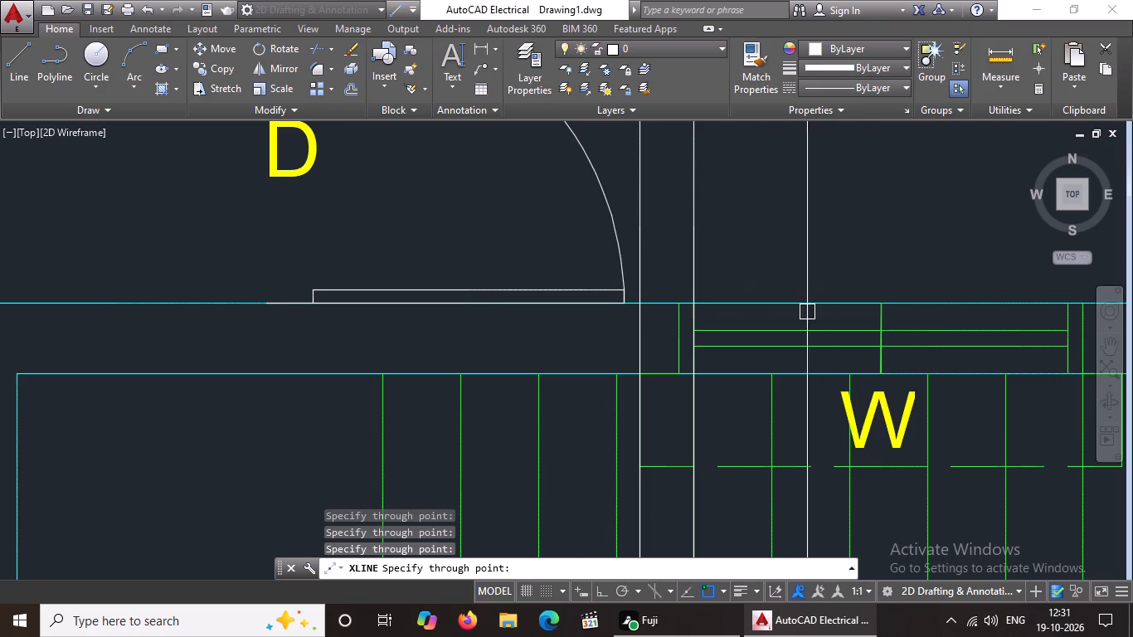
scroll(852, 308, down, 3)
scroll(902, 310, up, 3)
click(904, 302)
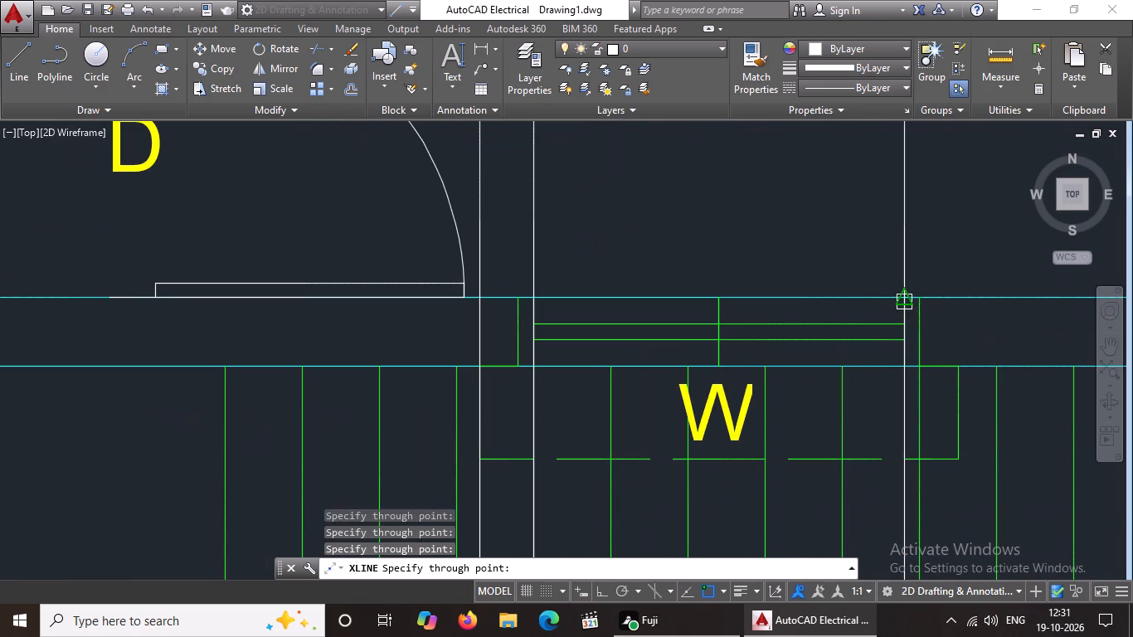
click(955, 366)
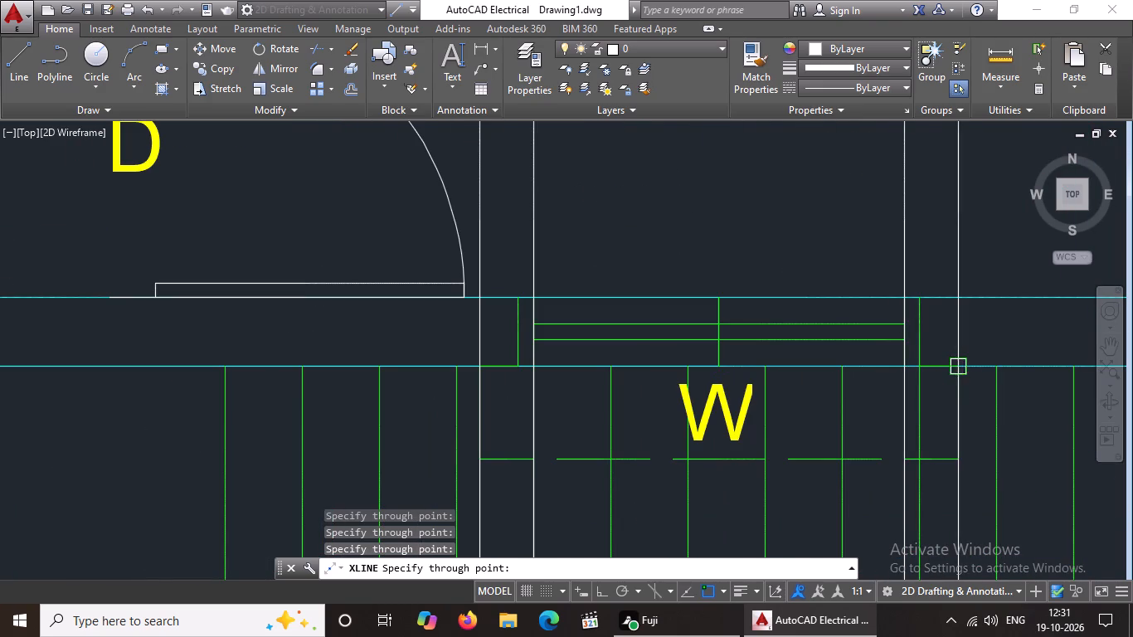
Add vertical construction lines through the ground floor staircase side wall's inner and outer faces and the ventilator's outer projection edge.
scroll(947, 357, down, 5)
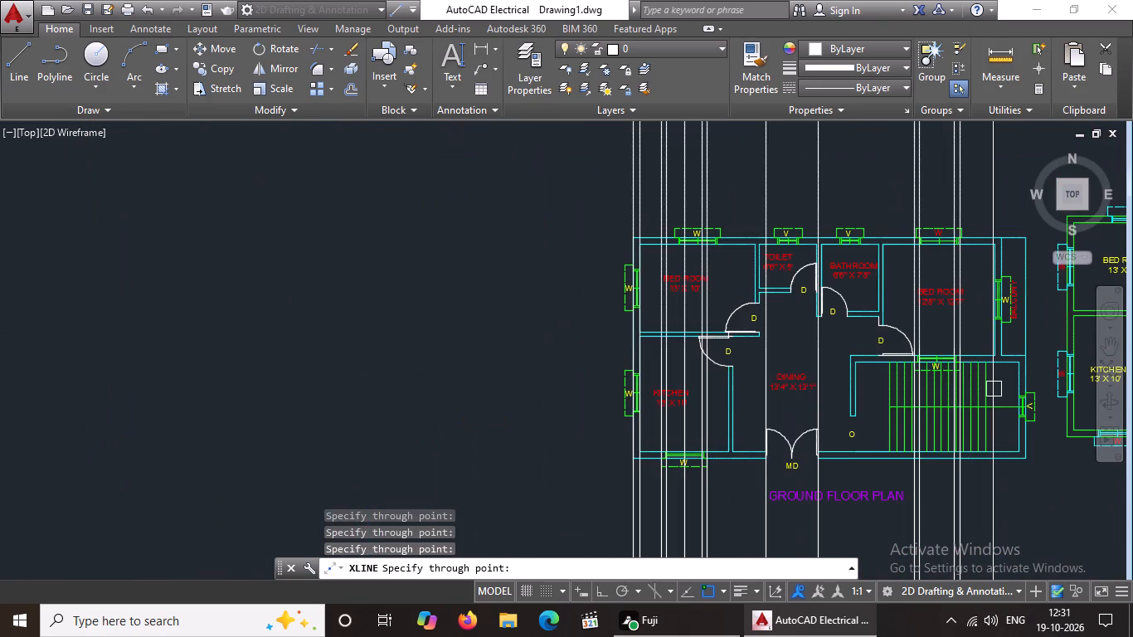
middle_drag(994, 391, 865, 390)
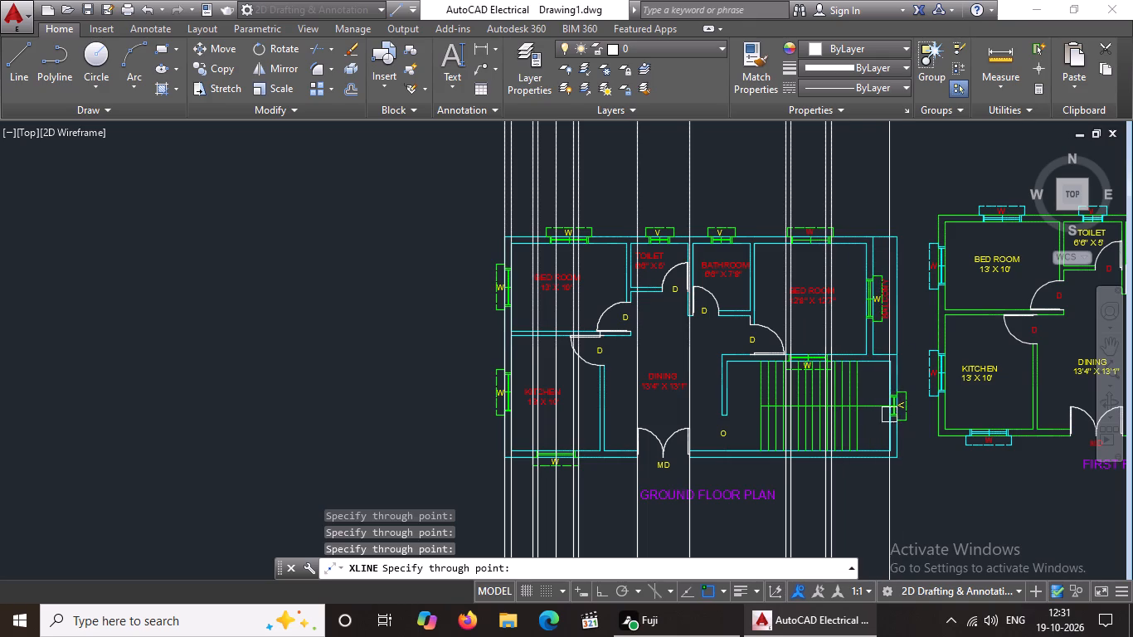
scroll(892, 416, up, 3)
scroll(887, 383, down, 3)
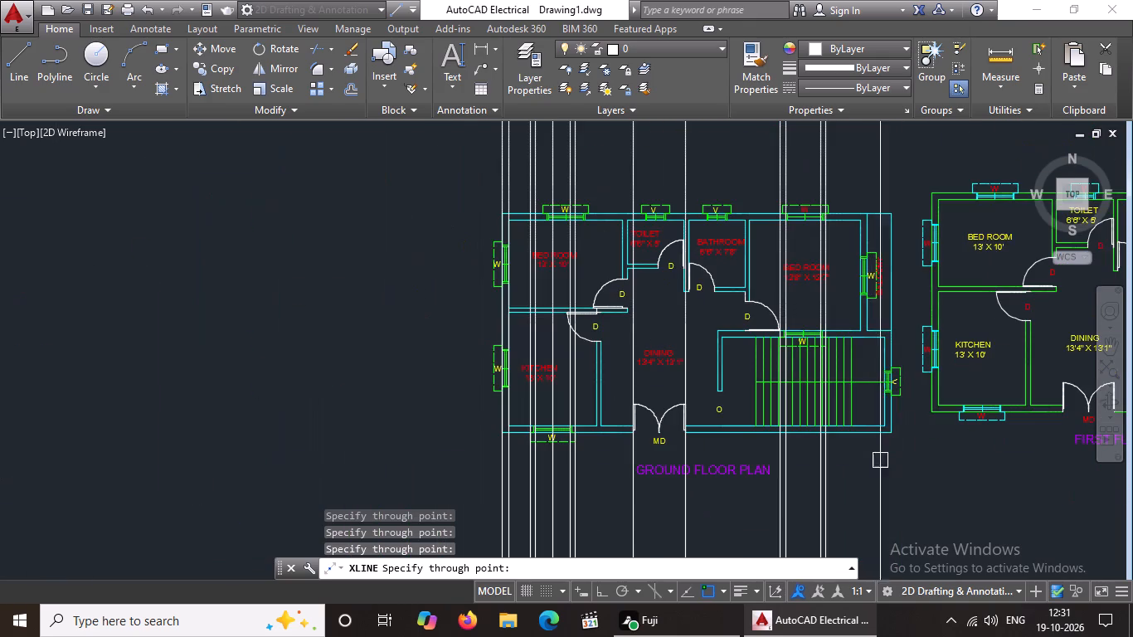
scroll(886, 444, up, 3)
click(869, 384)
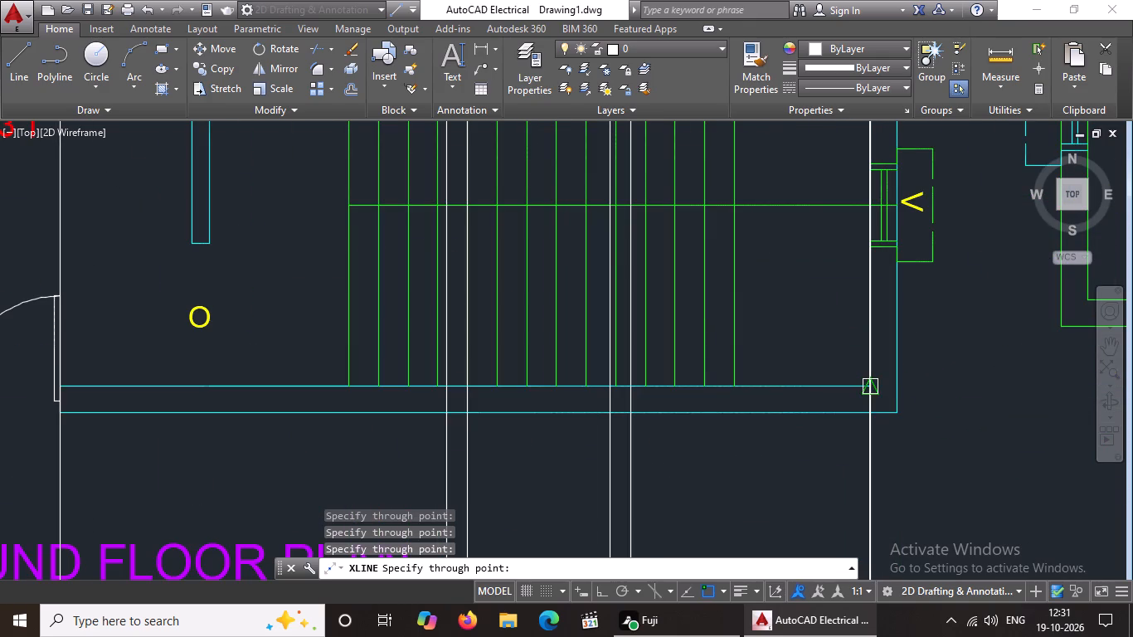
click(898, 409)
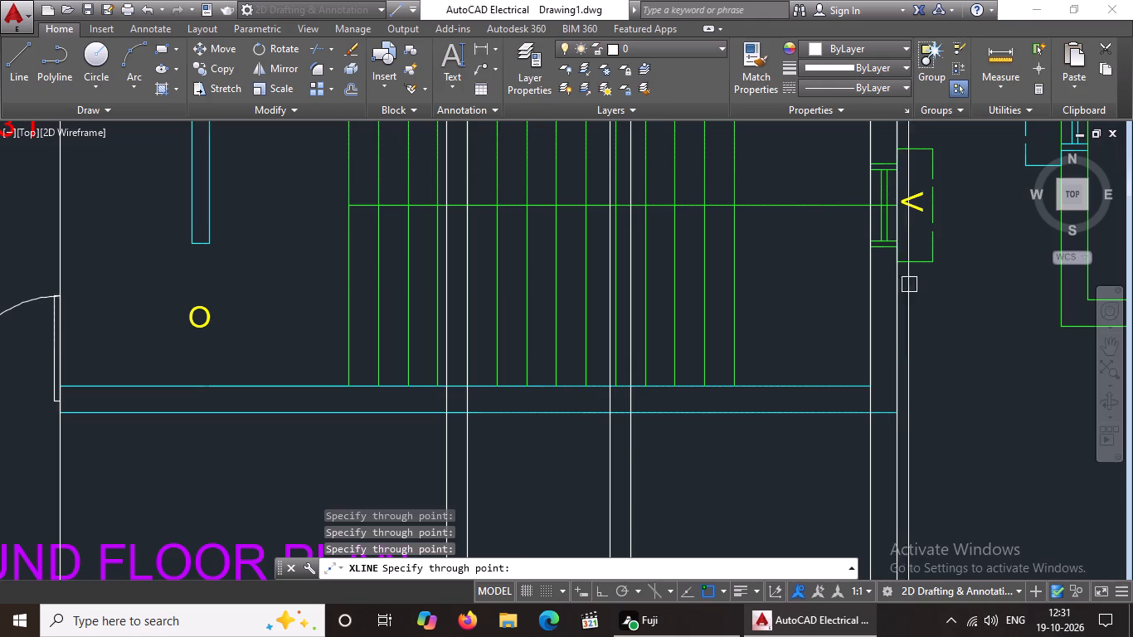
click(931, 261)
Add a vertical construction line through the outer sunshade edge of the ground floor kitchen's side window.
scroll(932, 264, down, 3)
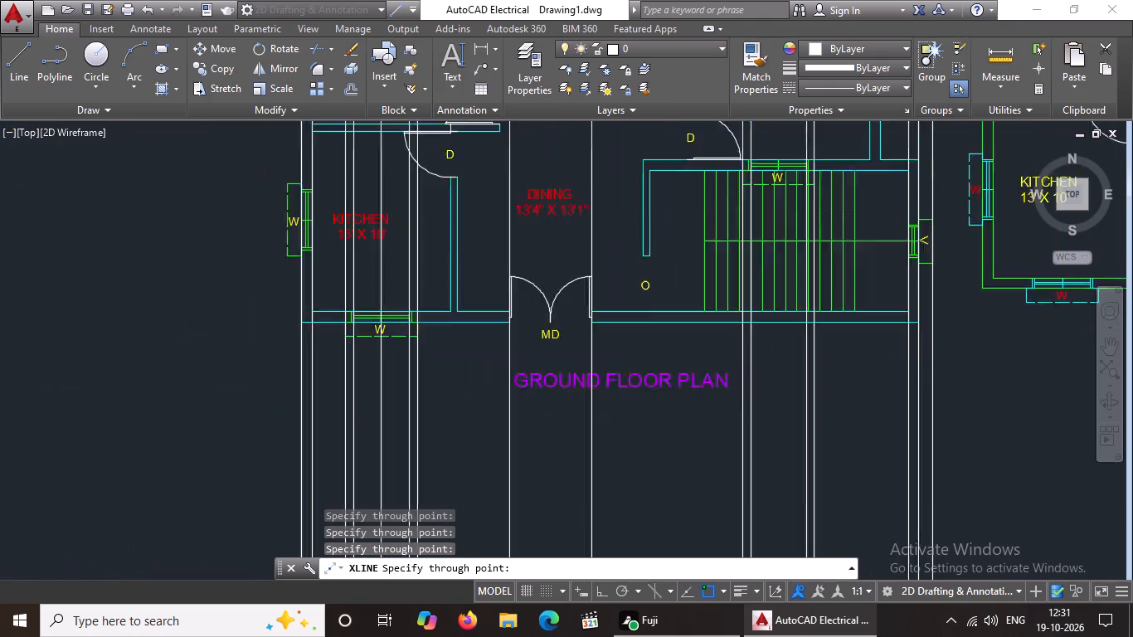
scroll(932, 264, down, 1)
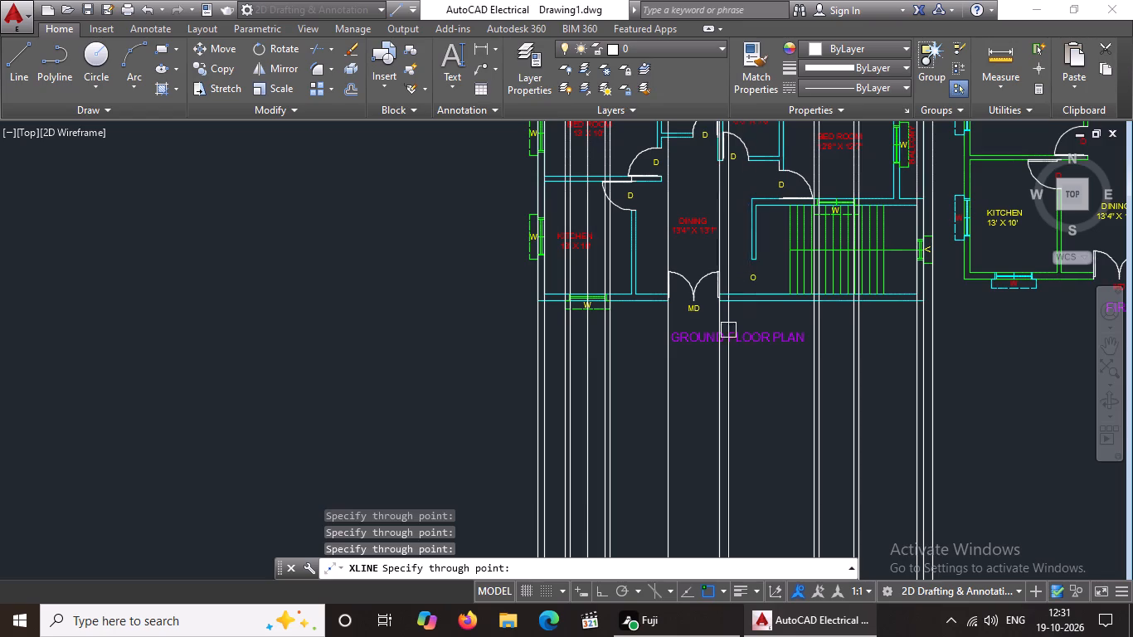
middle_drag(709, 362, 693, 393)
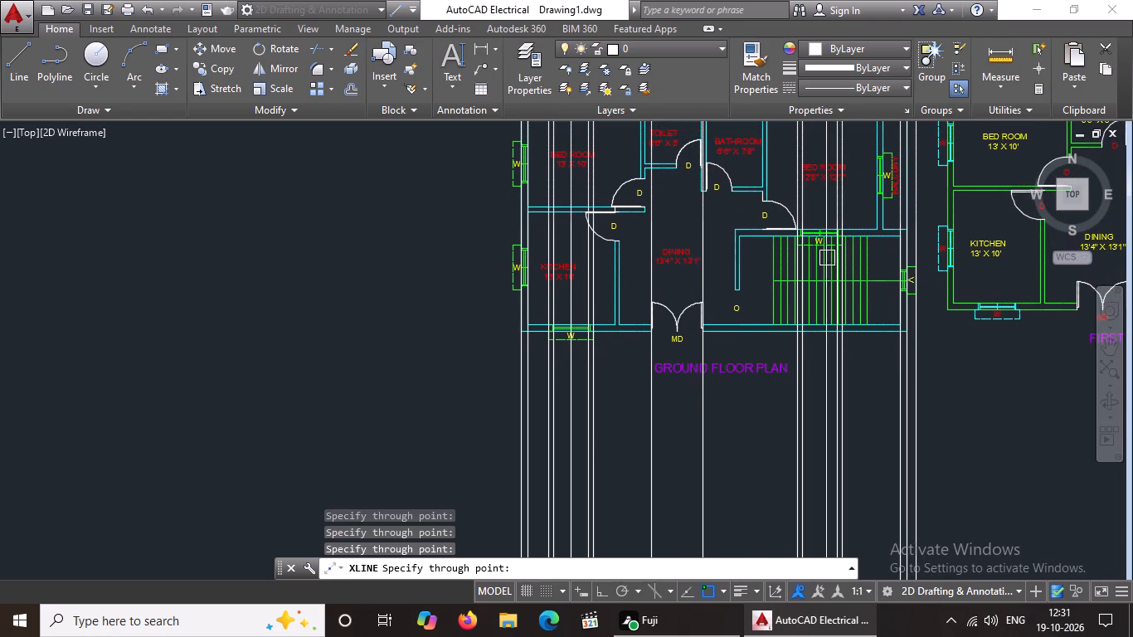
scroll(747, 318, down, 2)
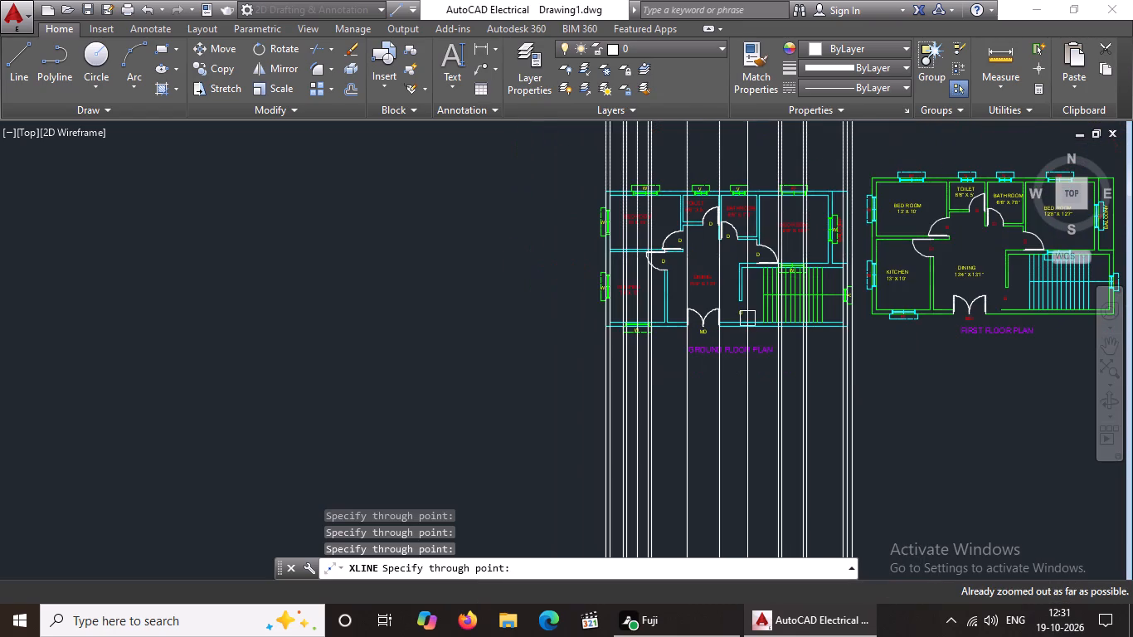
middle_drag(873, 330, 637, 375)
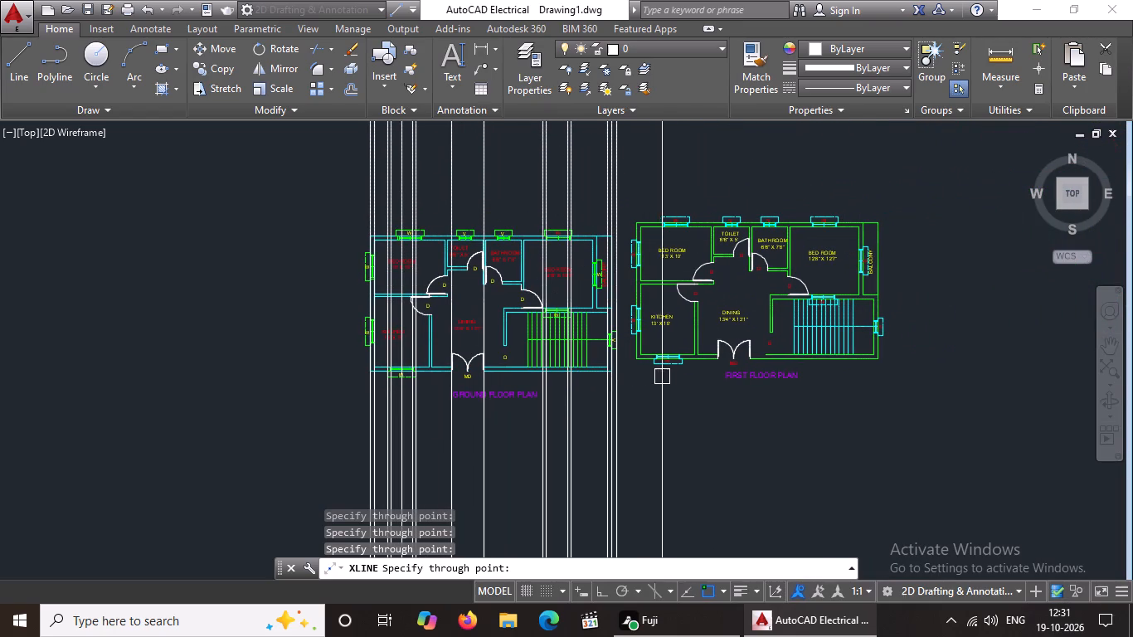
scroll(358, 367, up, 3)
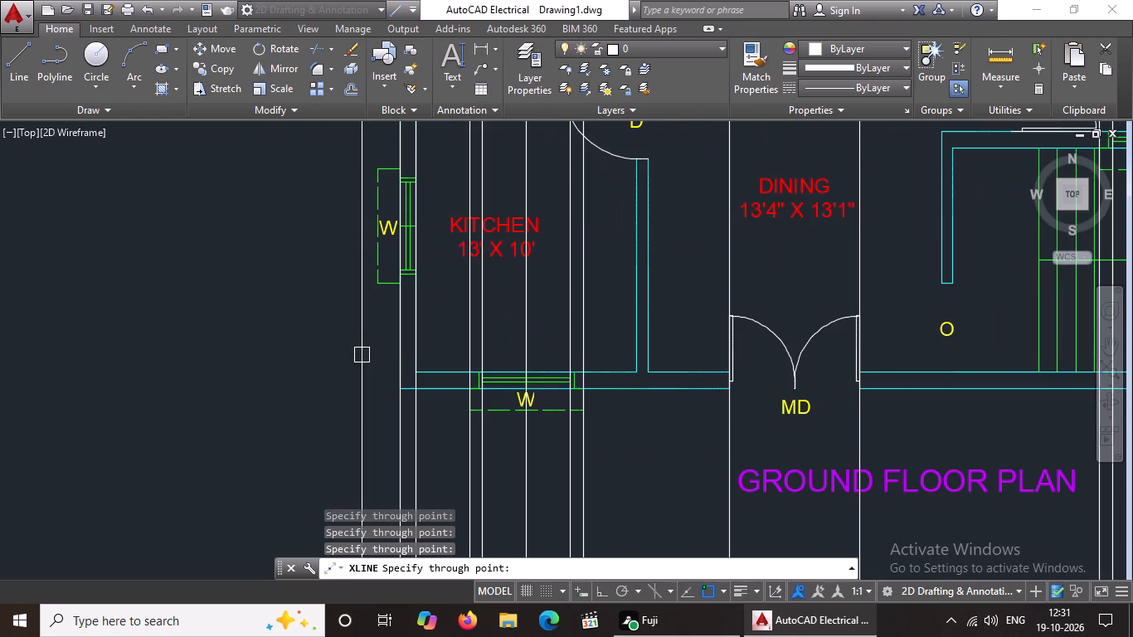
click(384, 283)
Add vertical construction lines through the first floor kitchen side window's outer sunshade edge and the side wall's outer and inner faces.
scroll(585, 358, down, 3)
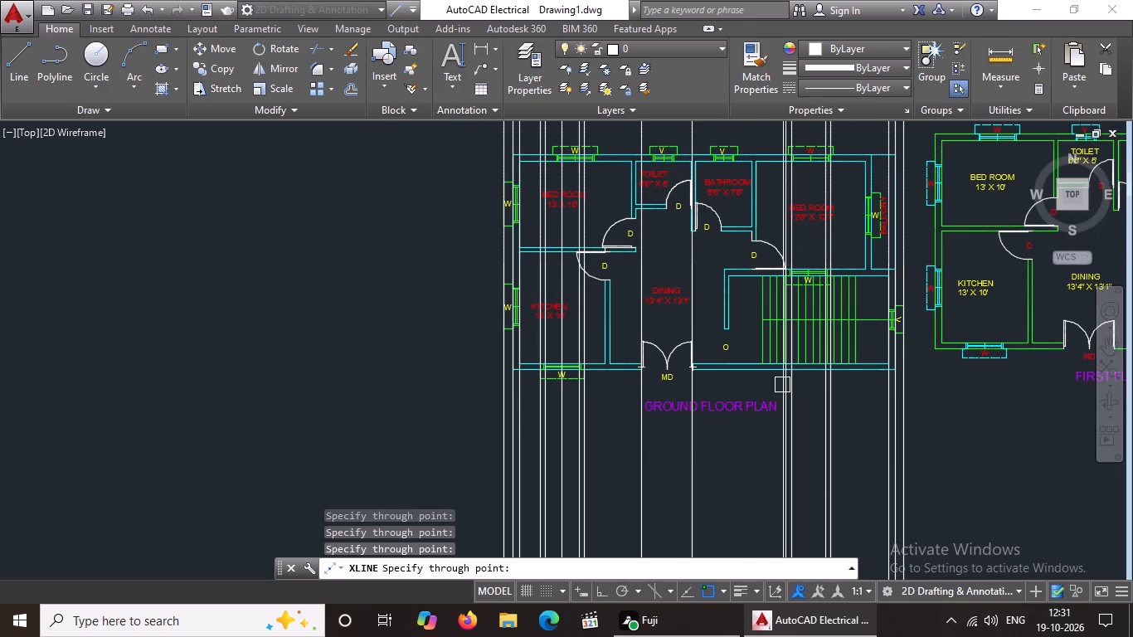
middle_drag(780, 385, 494, 435)
scroll(642, 401, up, 2)
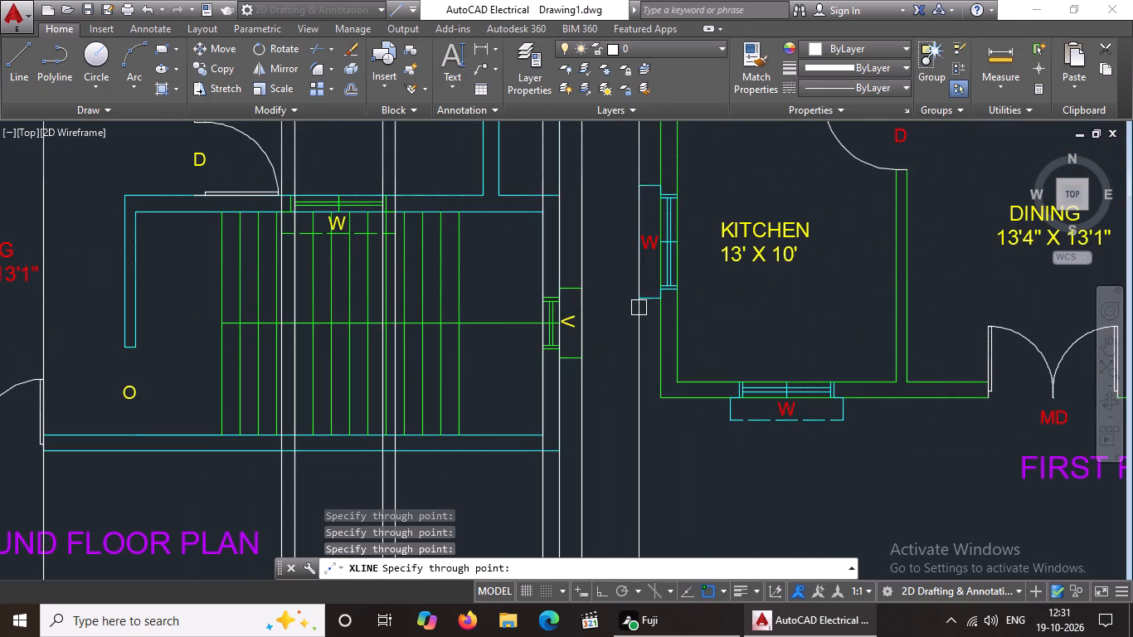
click(640, 293)
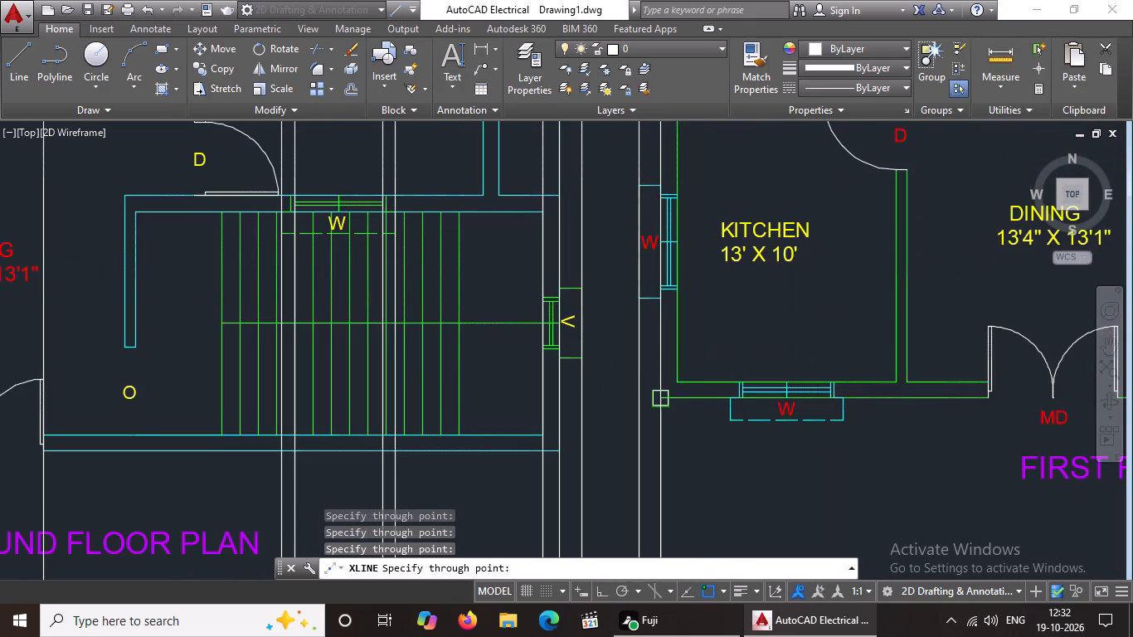
click(663, 399)
click(678, 377)
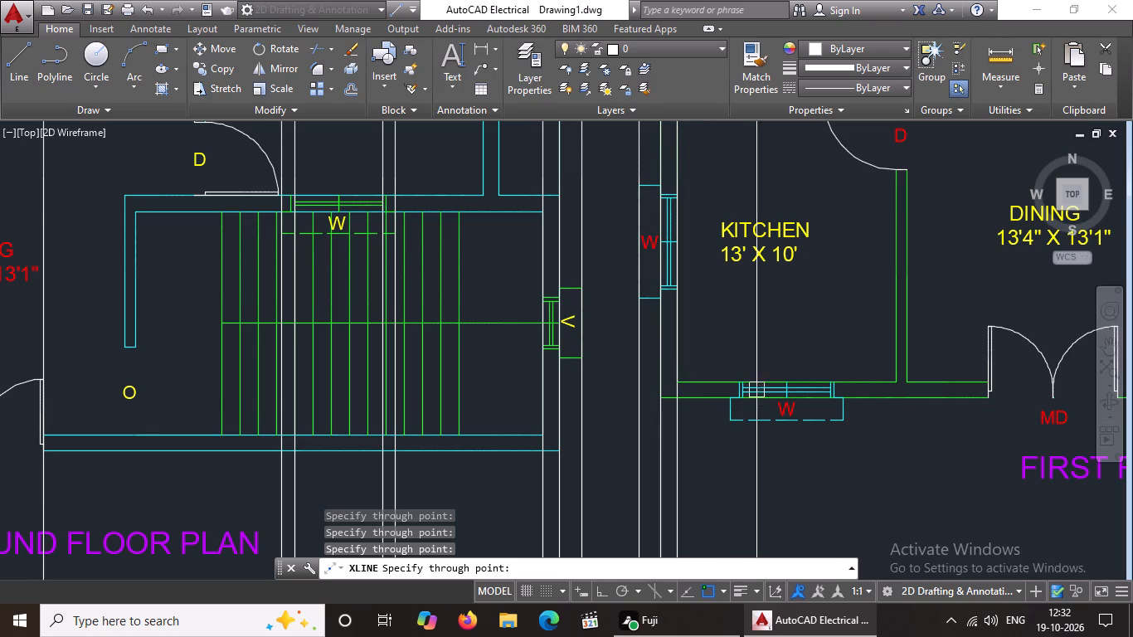
Add vertical construction lines through the sunshade ends and inner frame edges of the first floor kitchen's front window.
click(730, 397)
scroll(746, 389, up, 2)
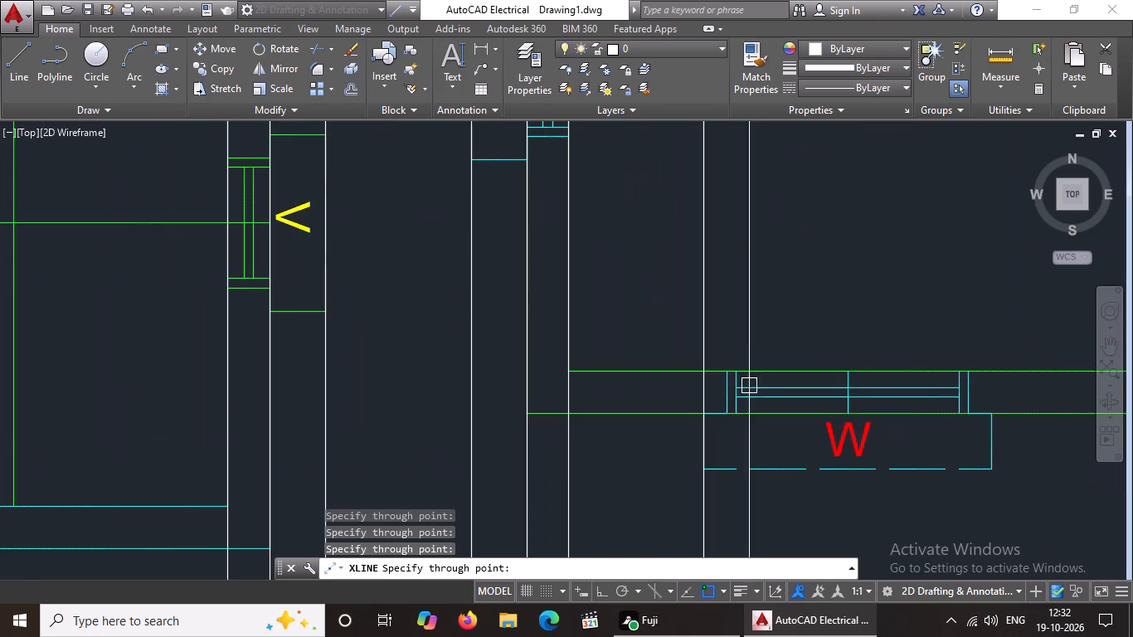
drag(735, 417, 757, 411)
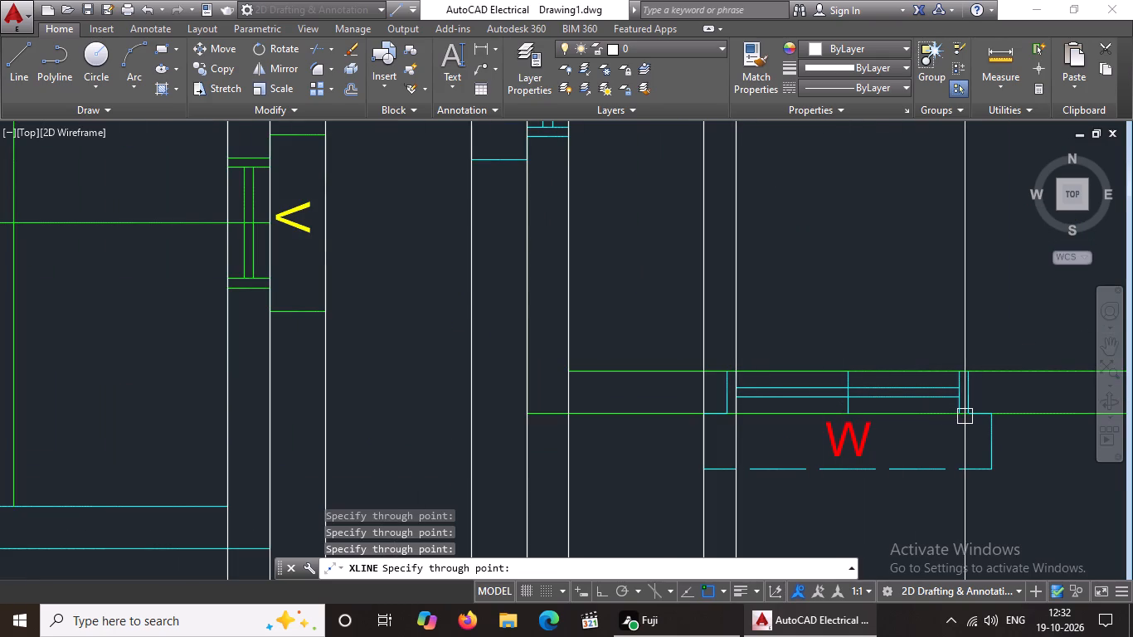
click(960, 413)
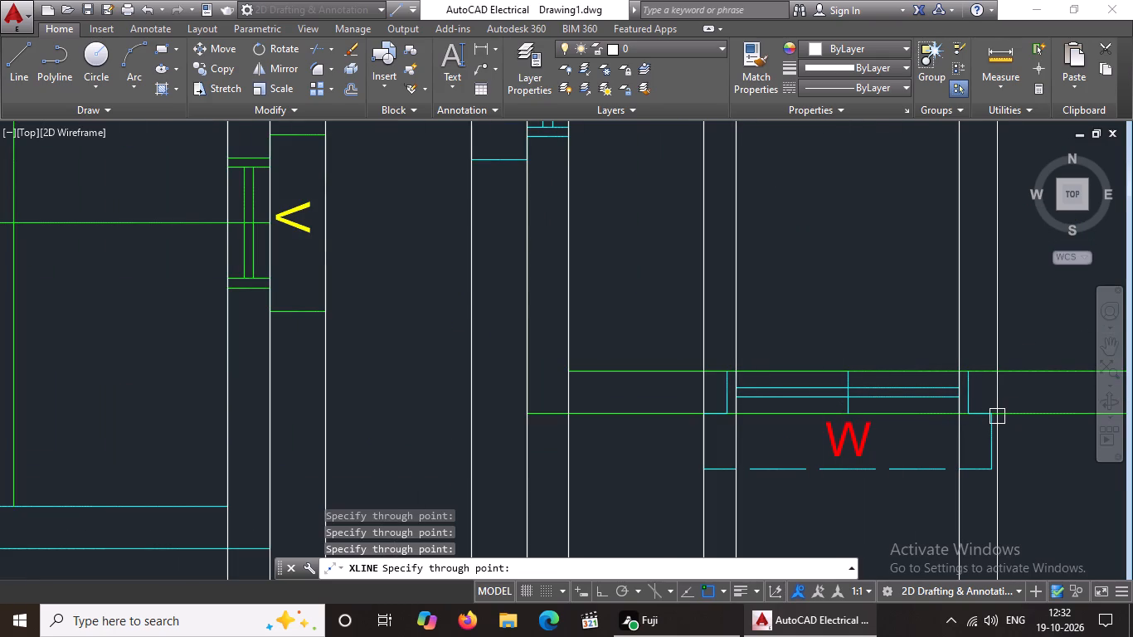
click(991, 416)
Add vertical construction lines through both jambs of the first floor main door (MD) opening.
scroll(990, 415, down, 4)
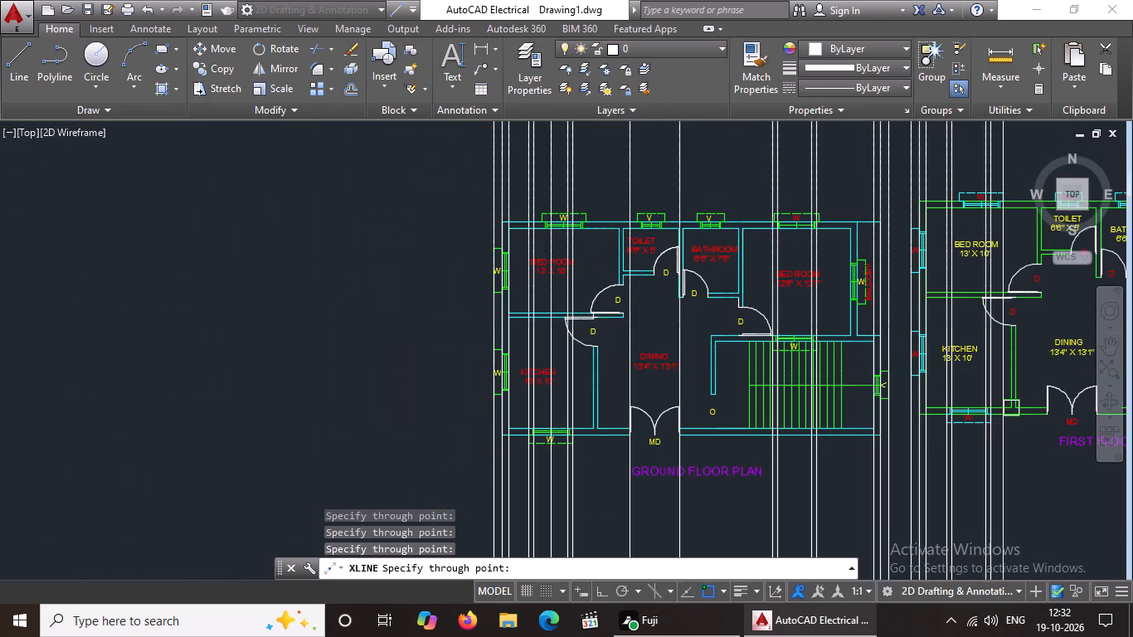
middle_drag(1002, 408, 759, 419)
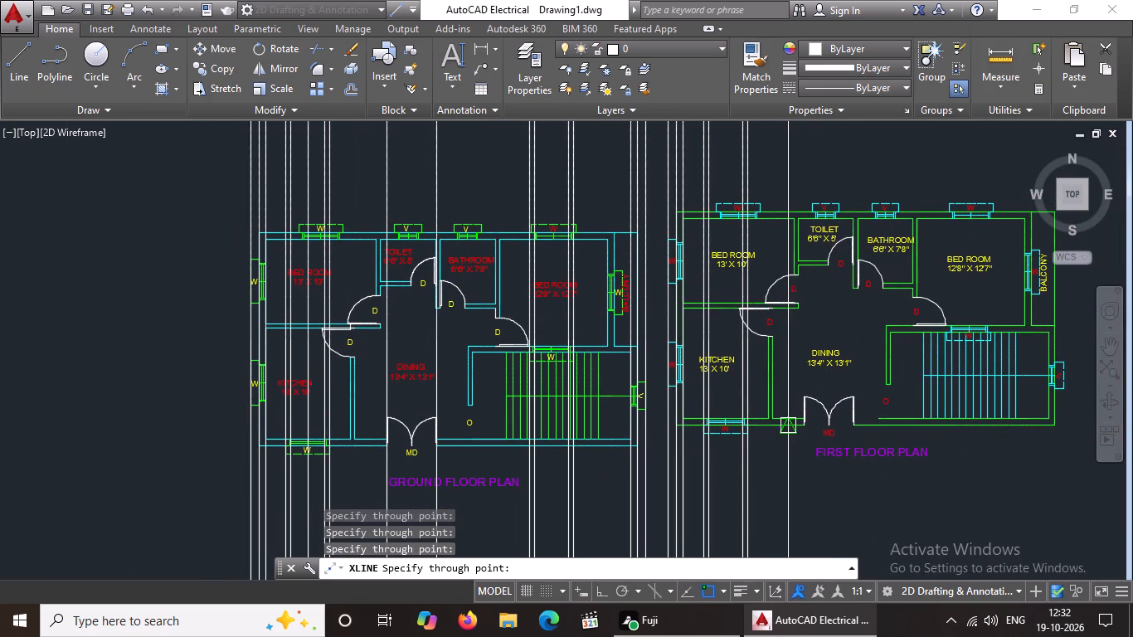
scroll(811, 427, up, 2)
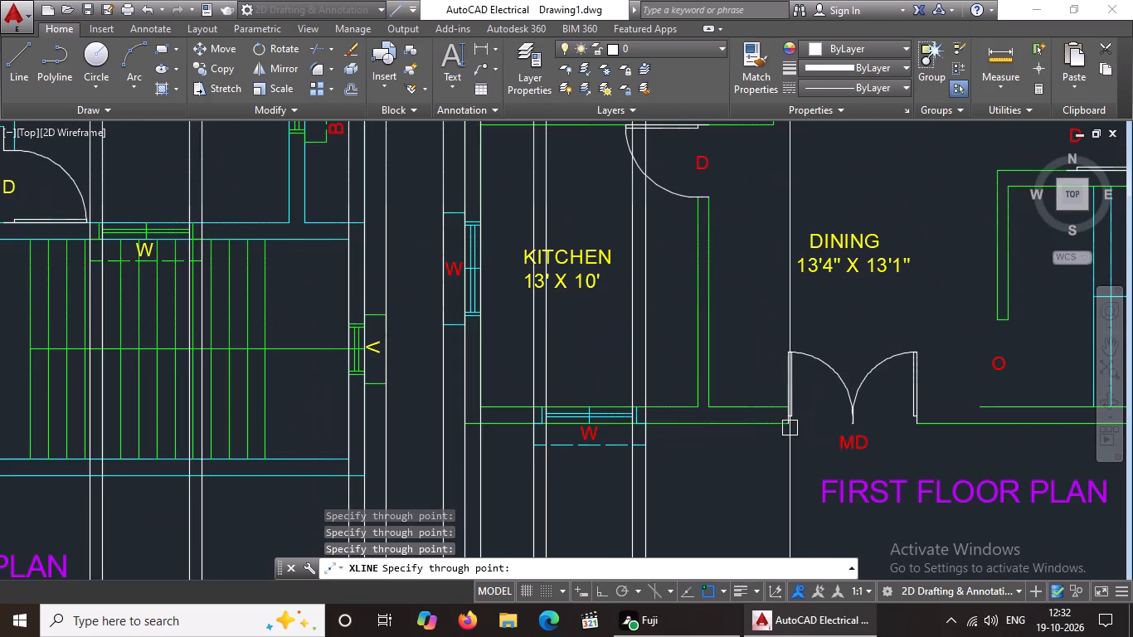
drag(786, 418, 832, 411)
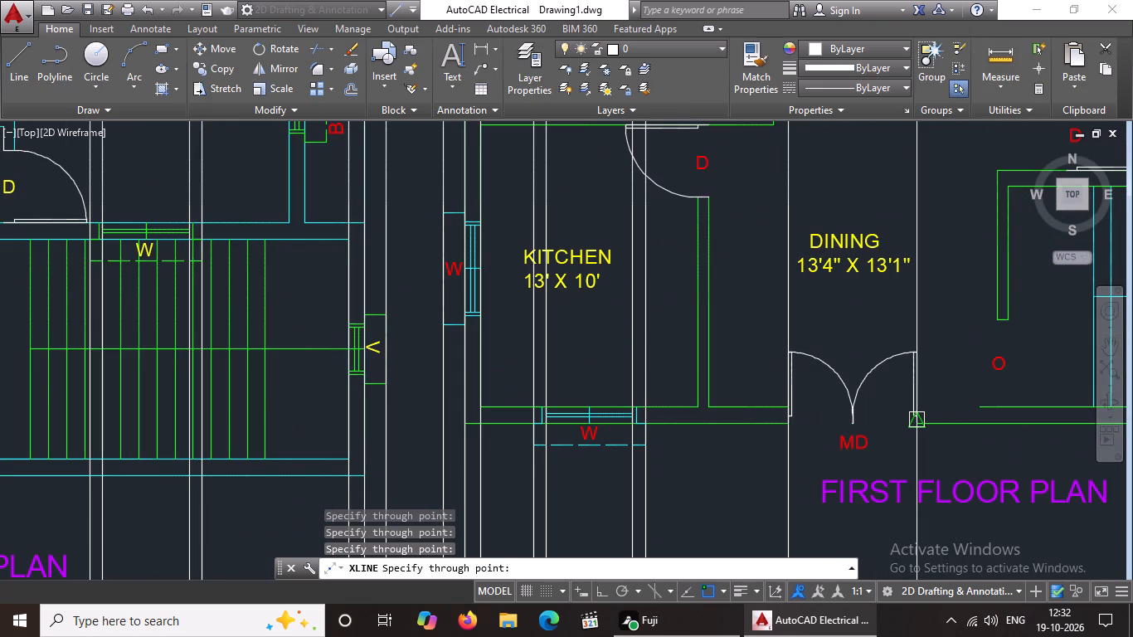
click(912, 428)
Add vertical construction lines through the sunshade ends and inner frame edges of the first floor window above the staircase.
scroll(981, 417, down, 3)
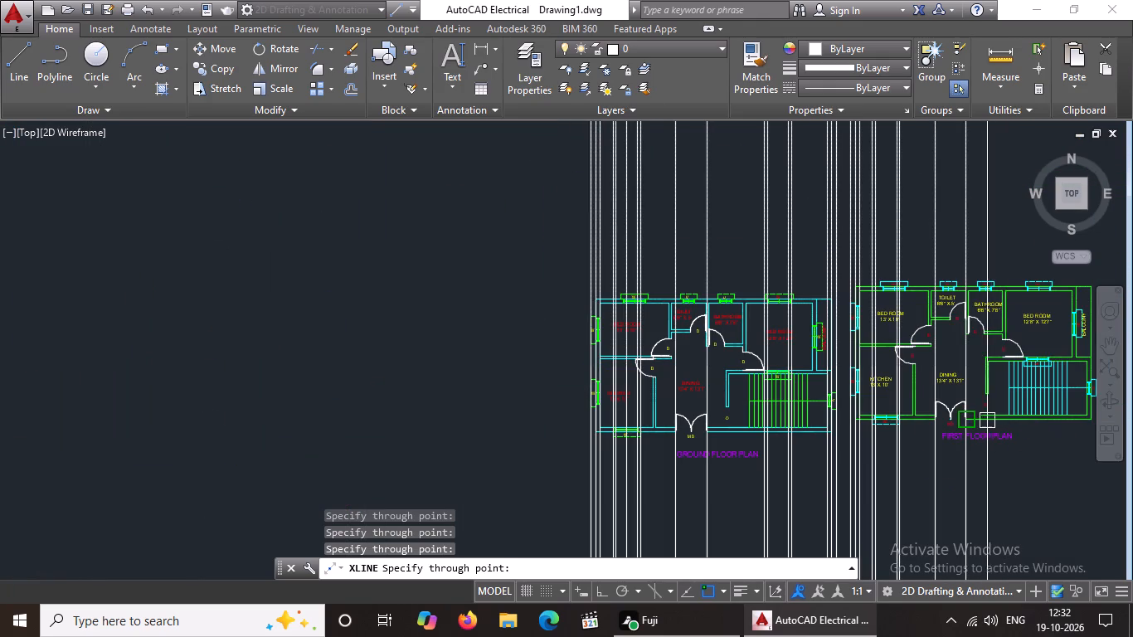
middle_drag(987, 421, 820, 451)
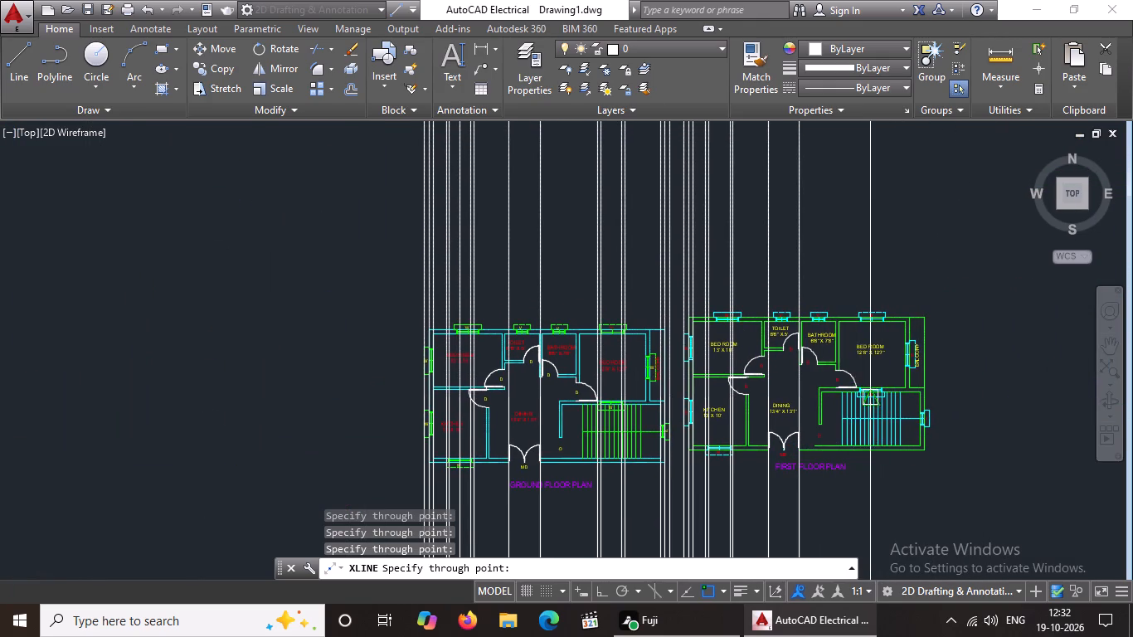
scroll(868, 397, up, 5)
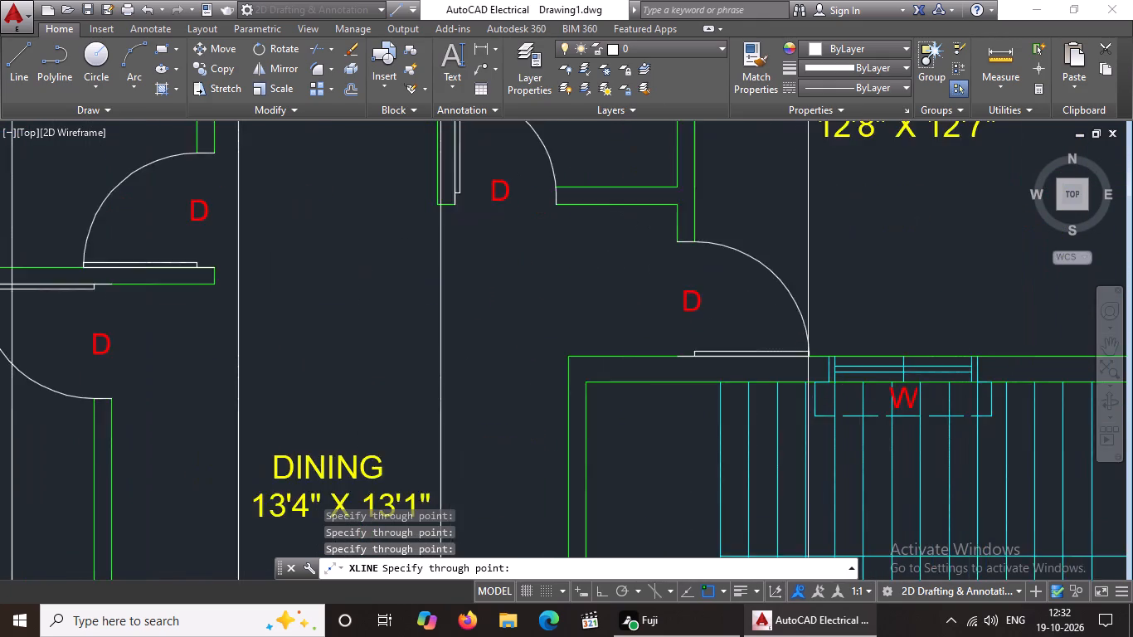
click(813, 382)
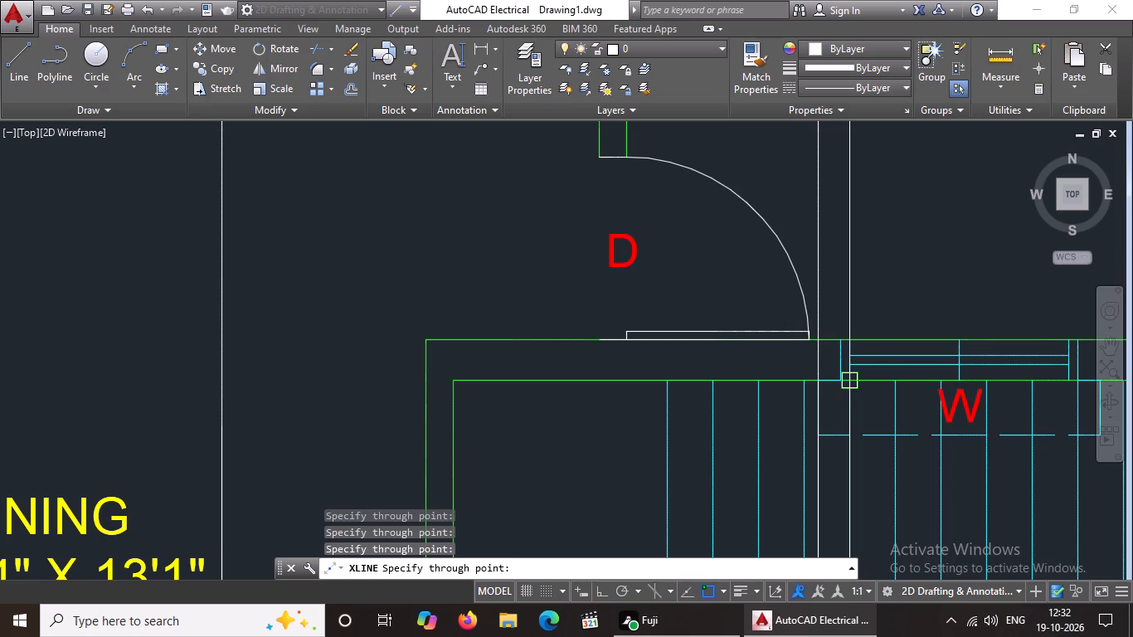
click(850, 379)
scroll(970, 383, down, 1)
scroll(1037, 382, up, 3)
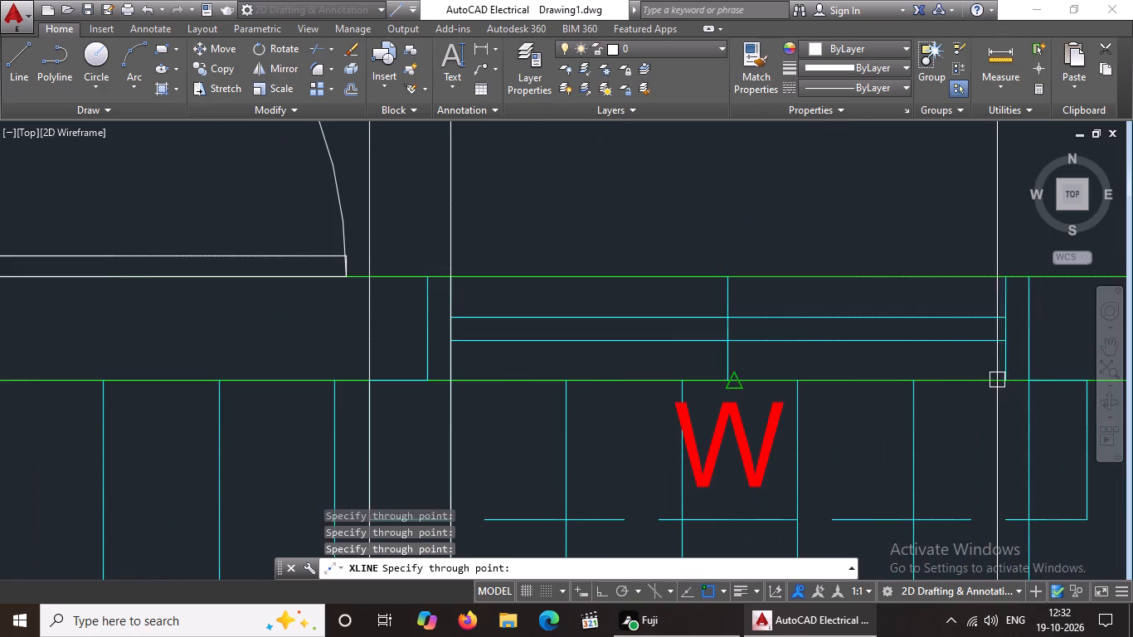
click(1008, 377)
scroll(1009, 381, down, 3)
scroll(1048, 383, up, 3)
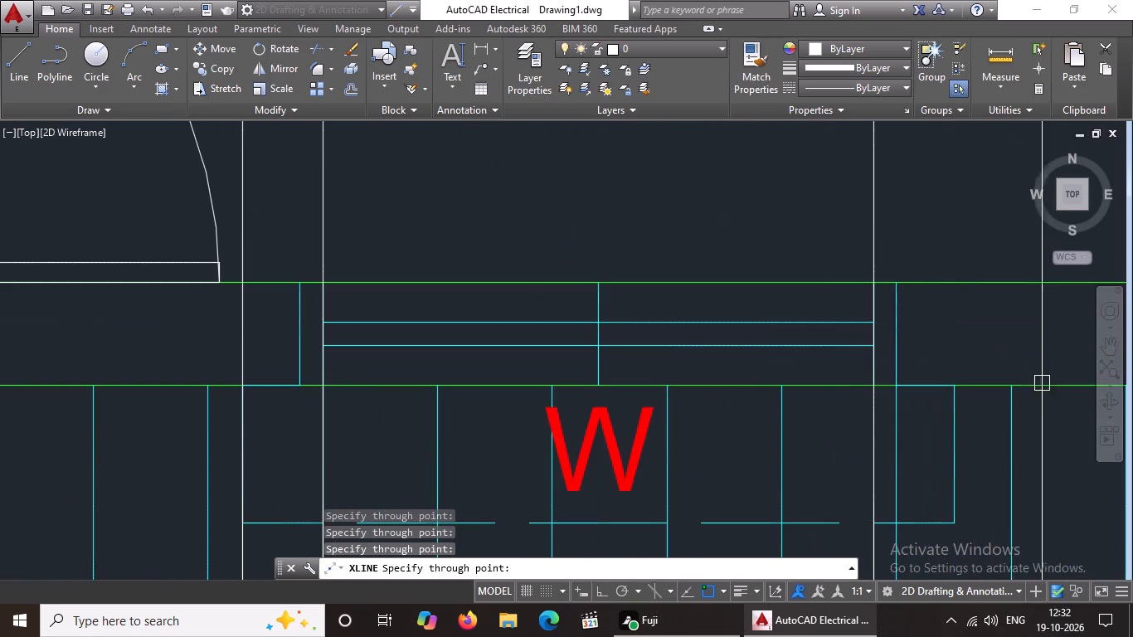
click(958, 386)
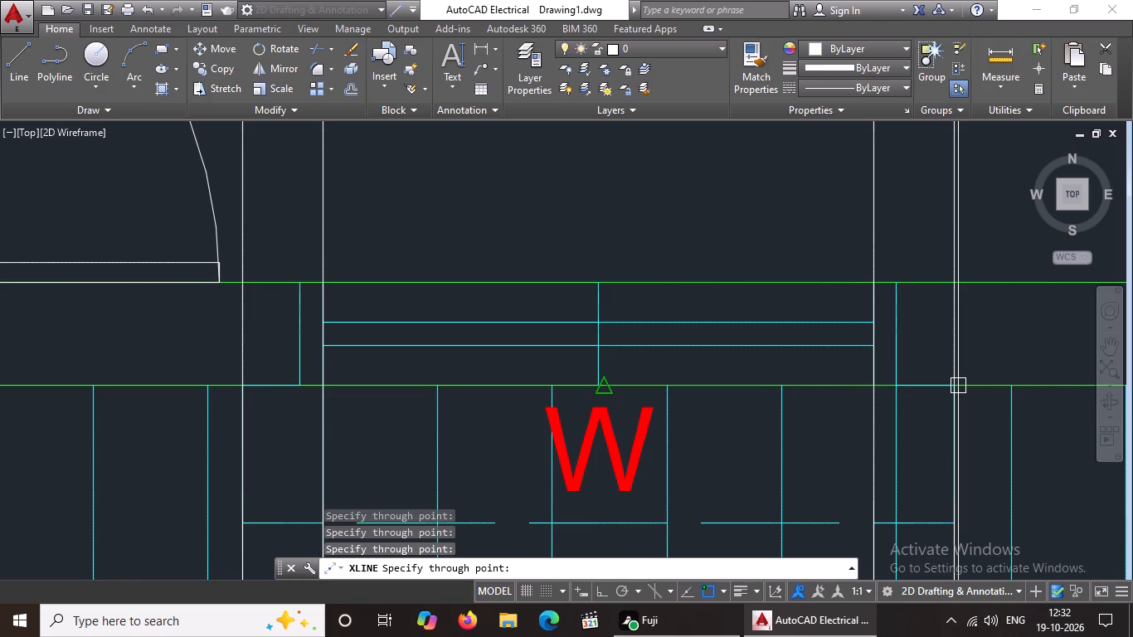
Add vertical construction lines through the first floor staircase side wall's inner and outer faces and the ventilator's outer projection edge.
scroll(949, 387, down, 2)
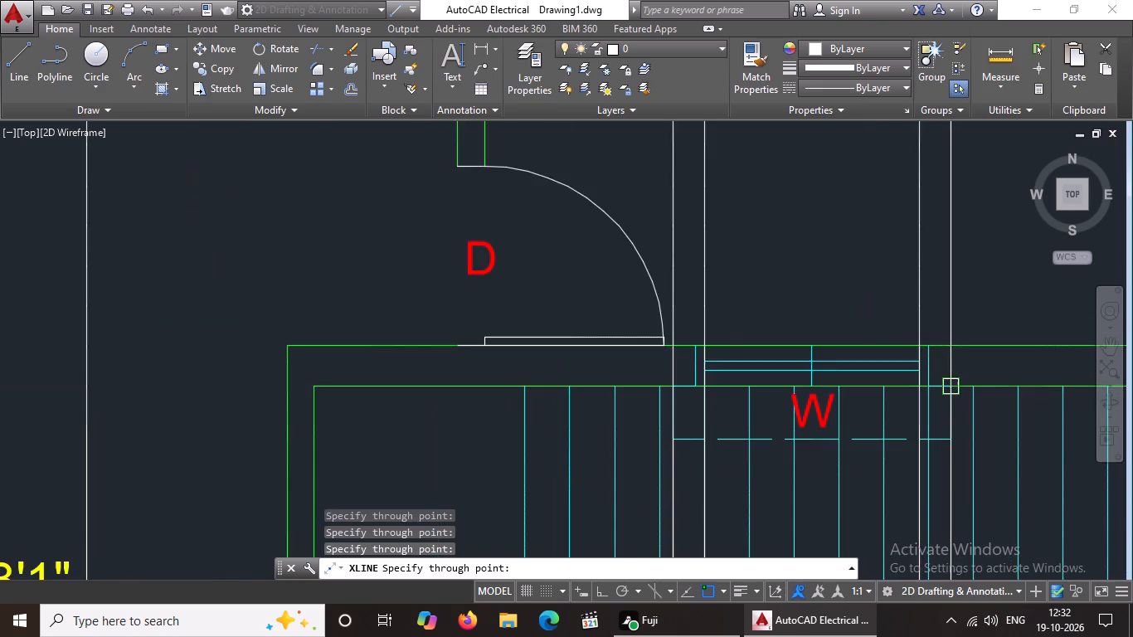
scroll(949, 388, down, 2)
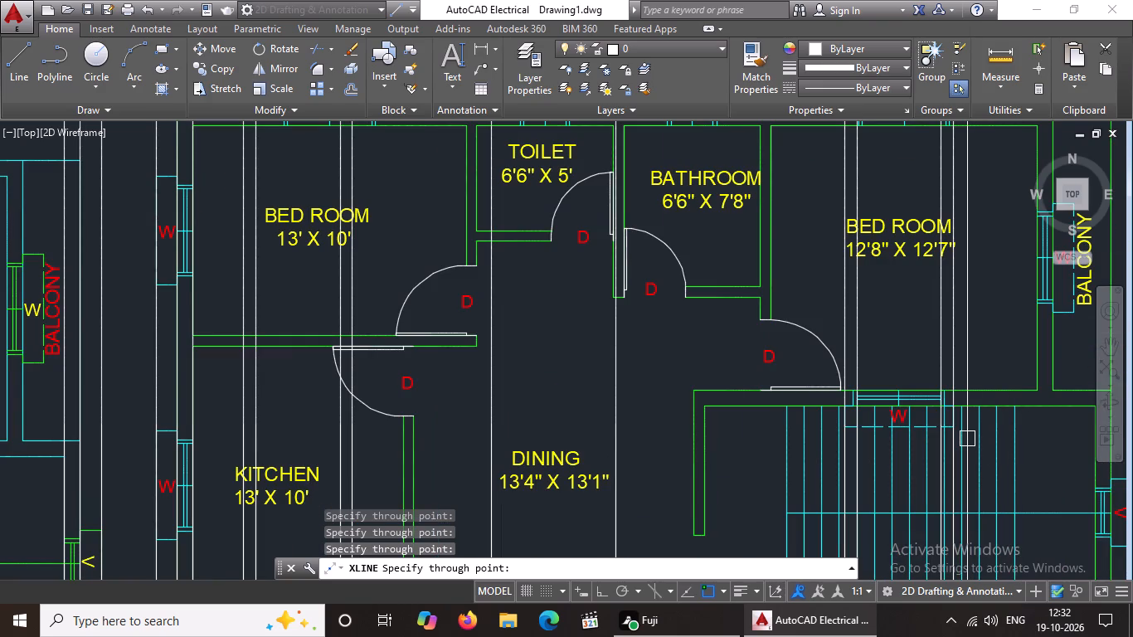
scroll(914, 416, down, 1)
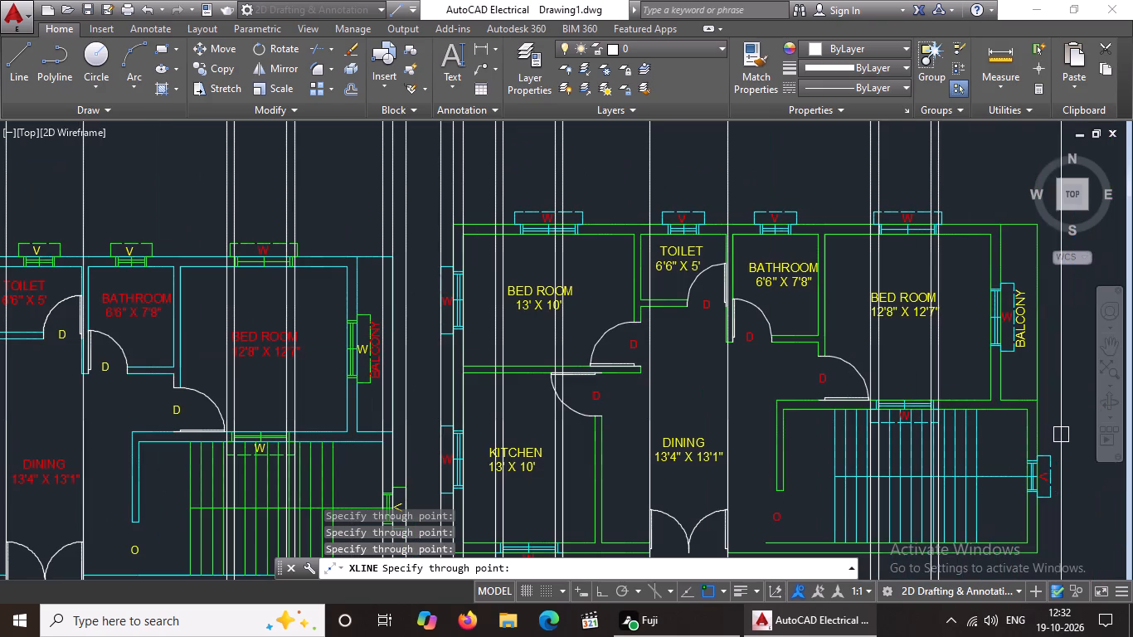
middle_drag(1001, 432, 996, 431)
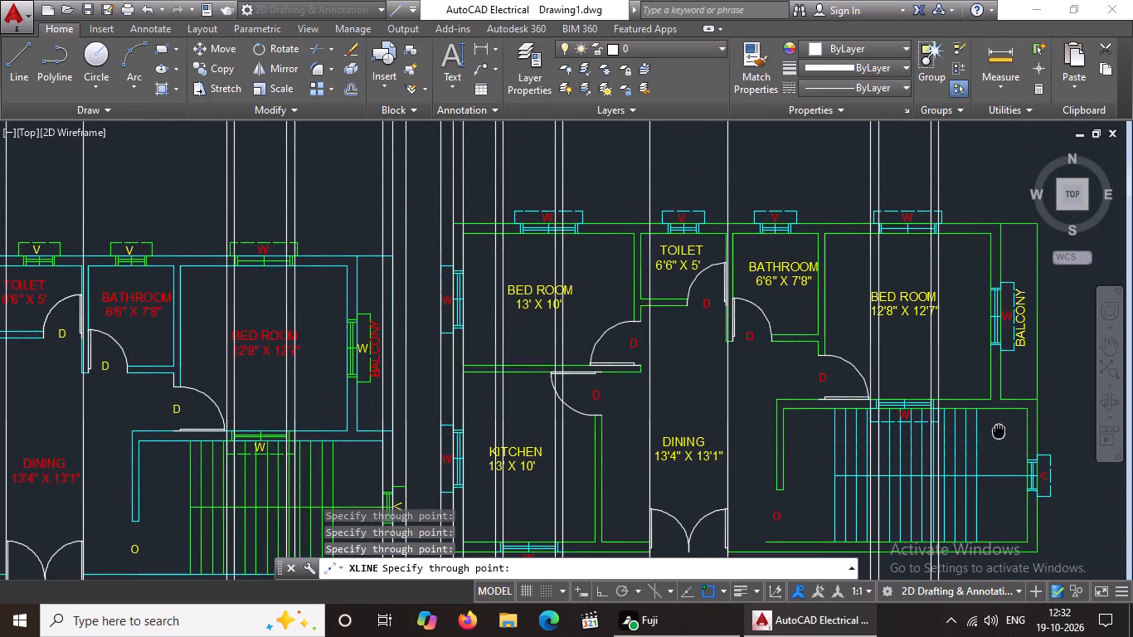
middle_drag(996, 431, 944, 431)
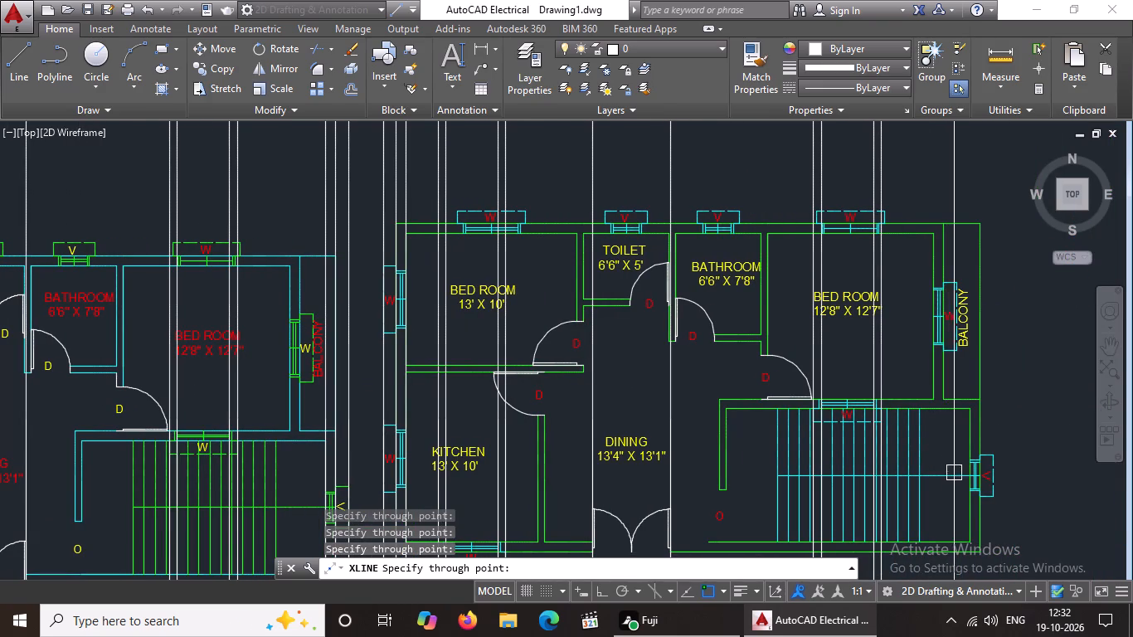
middle_drag(956, 483, 908, 453)
scroll(930, 539, up, 2)
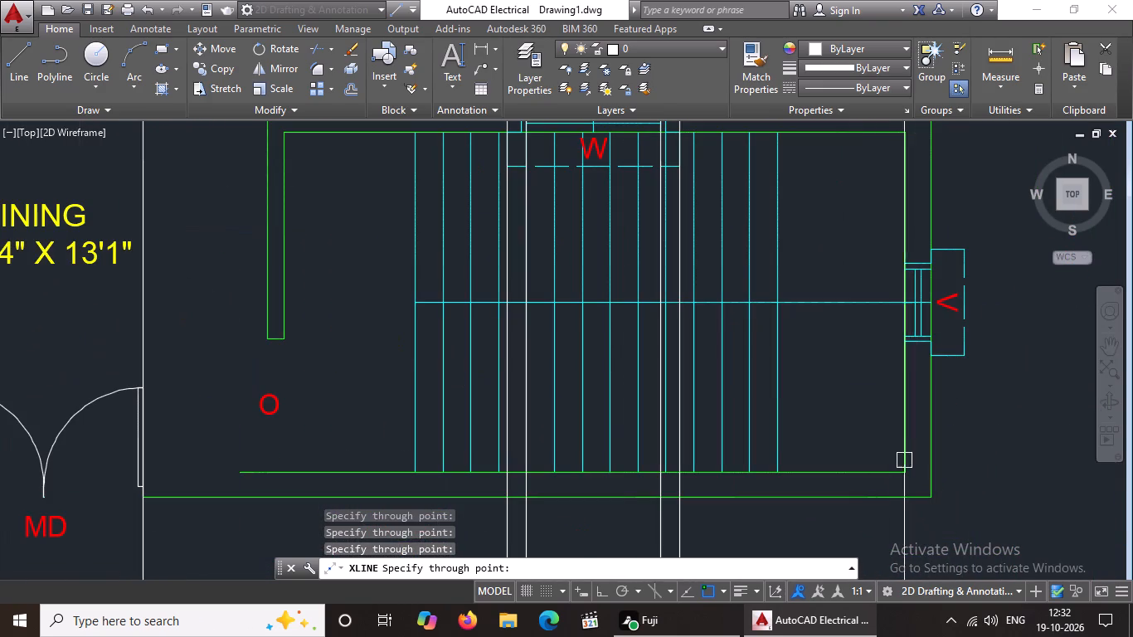
click(901, 469)
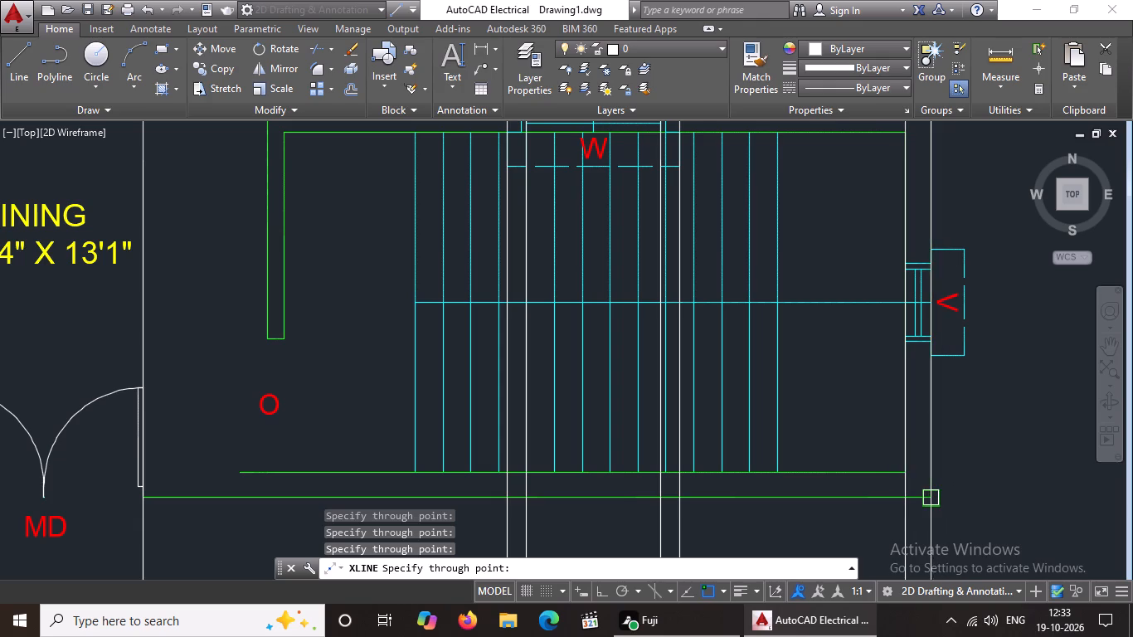
click(924, 498)
click(960, 353)
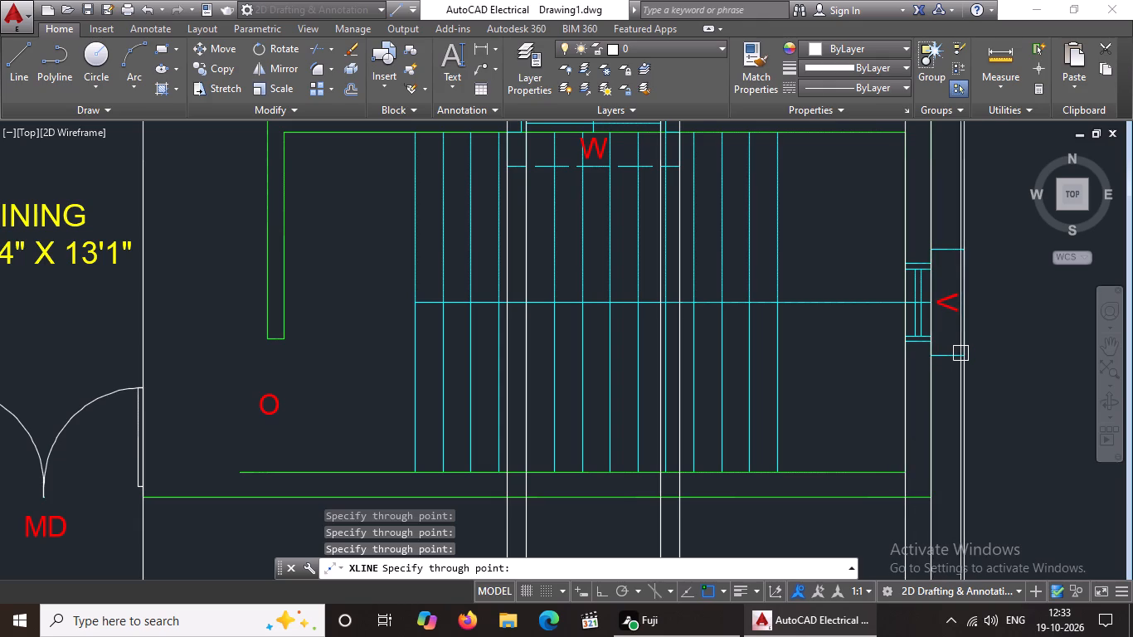
Check the vertical construction lines across the ground and first floor plans and end the construction line command.
scroll(994, 352, down, 4)
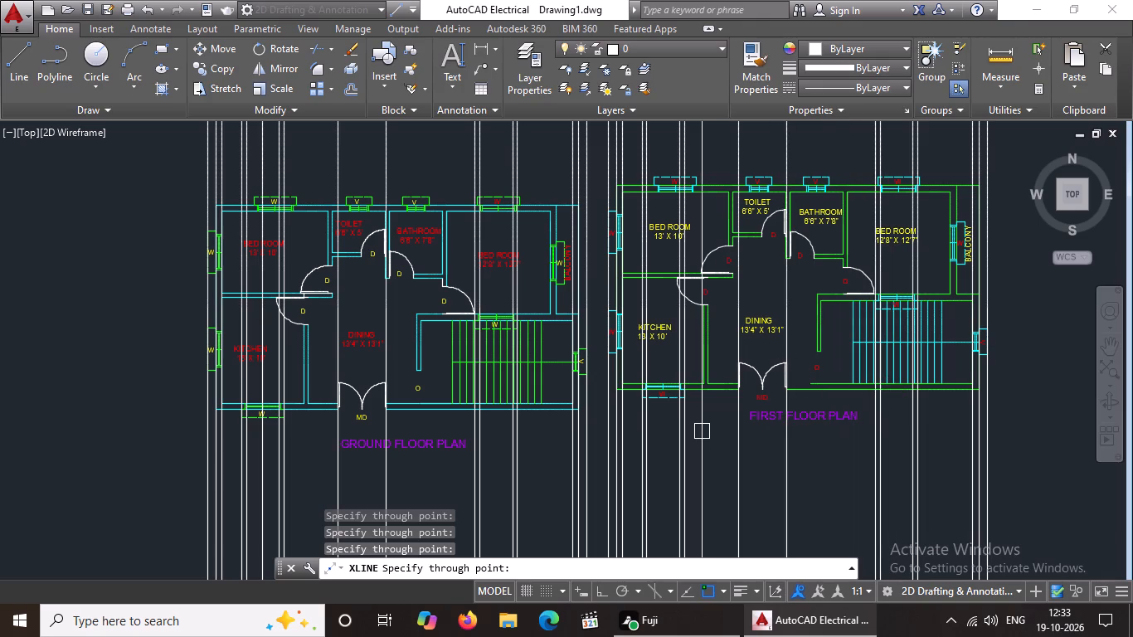
scroll(697, 426, down, 2)
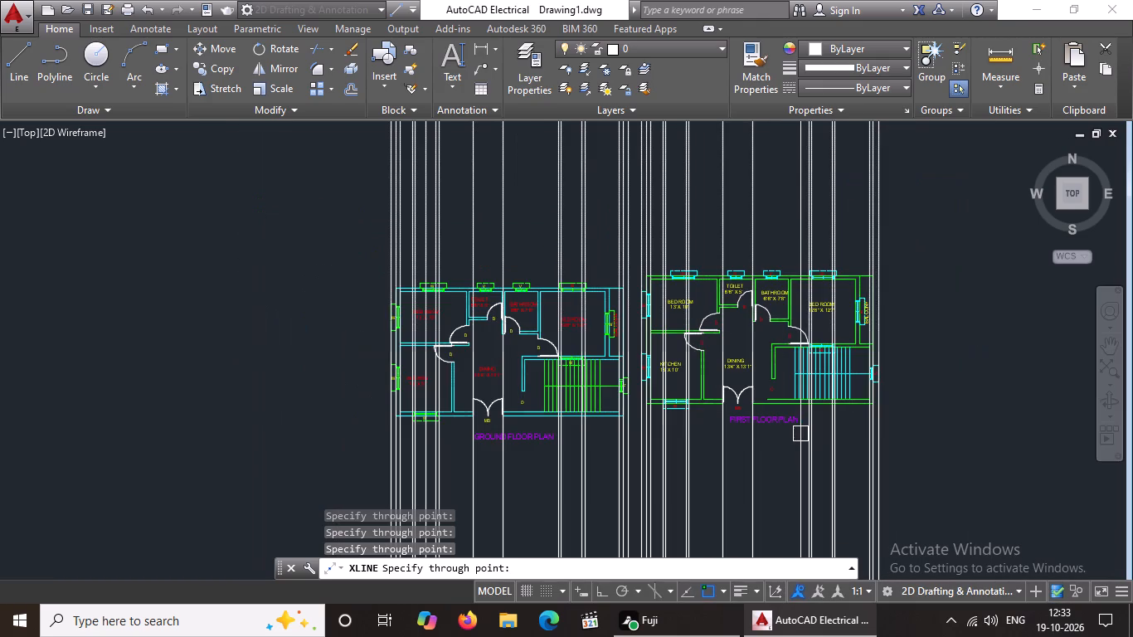
scroll(798, 443, up, 1)
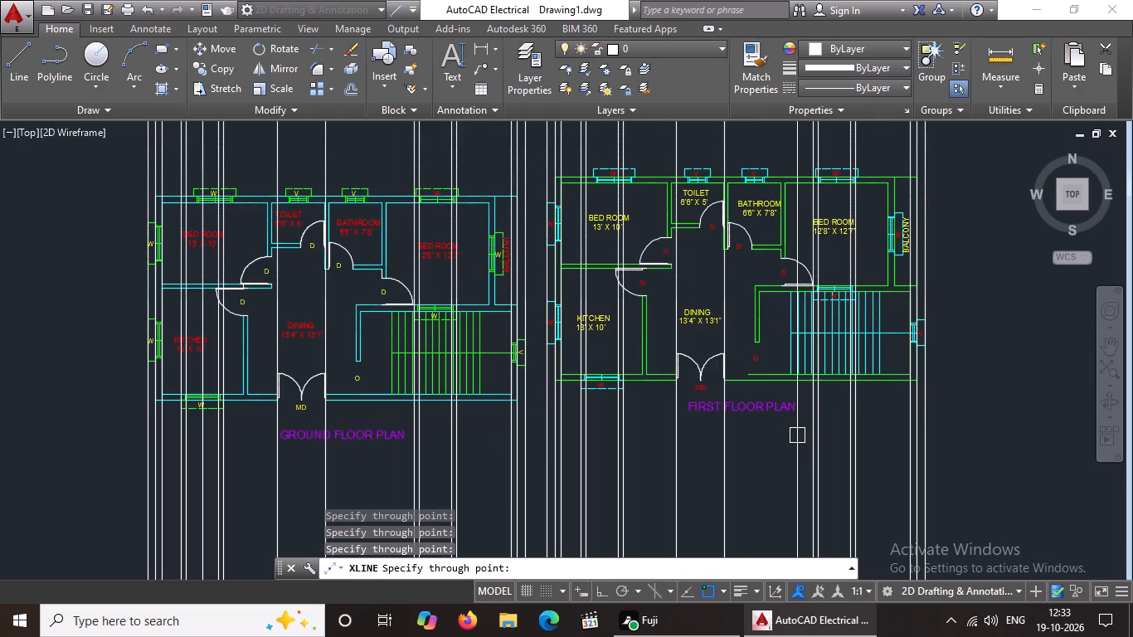
scroll(847, 411, down, 1)
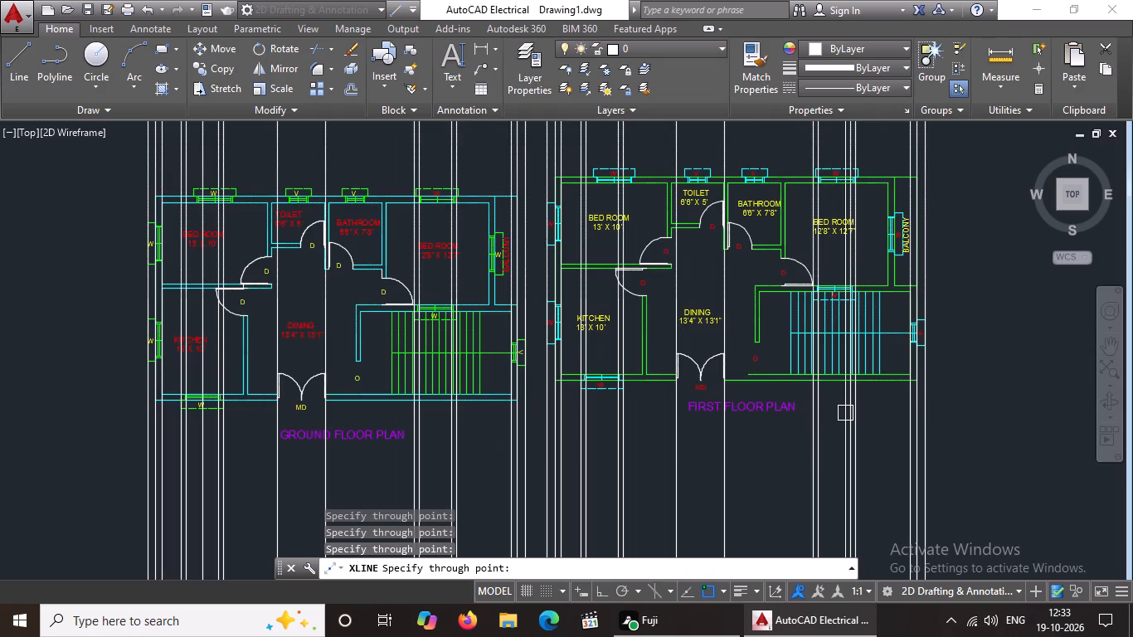
scroll(846, 412, down, 1)
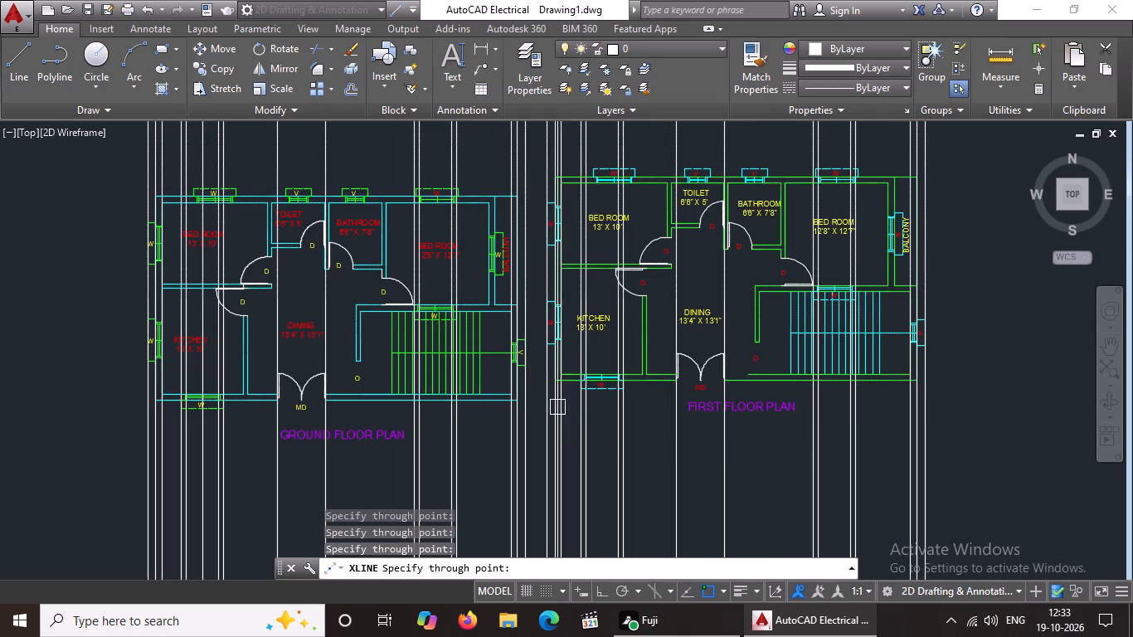
middle_drag(642, 429, 726, 425)
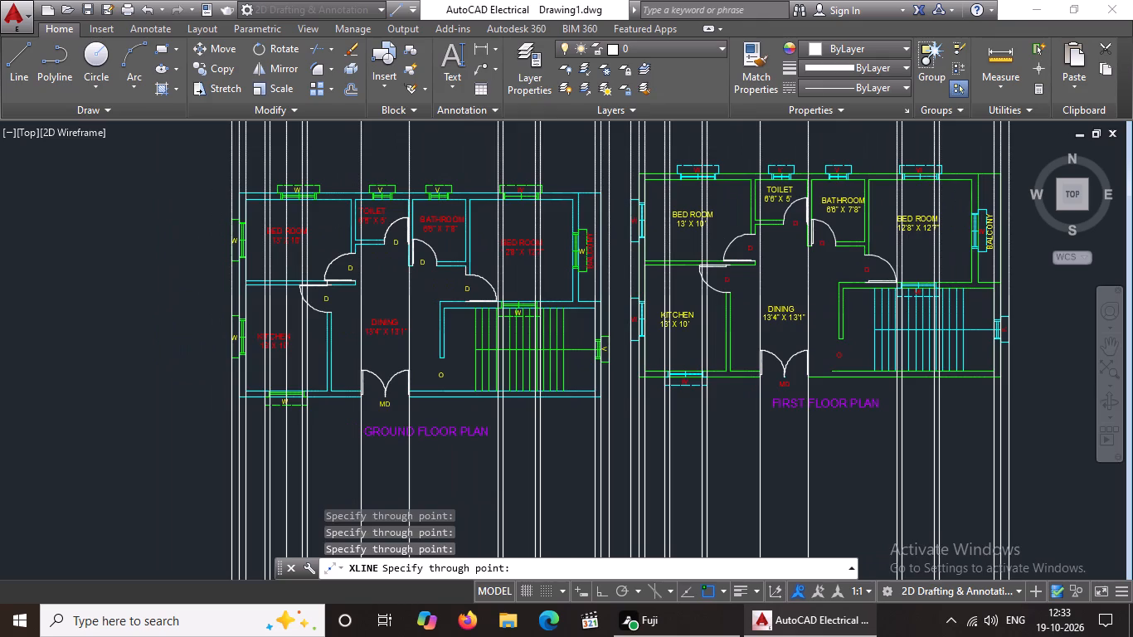
middle_drag(726, 425, 612, 427)
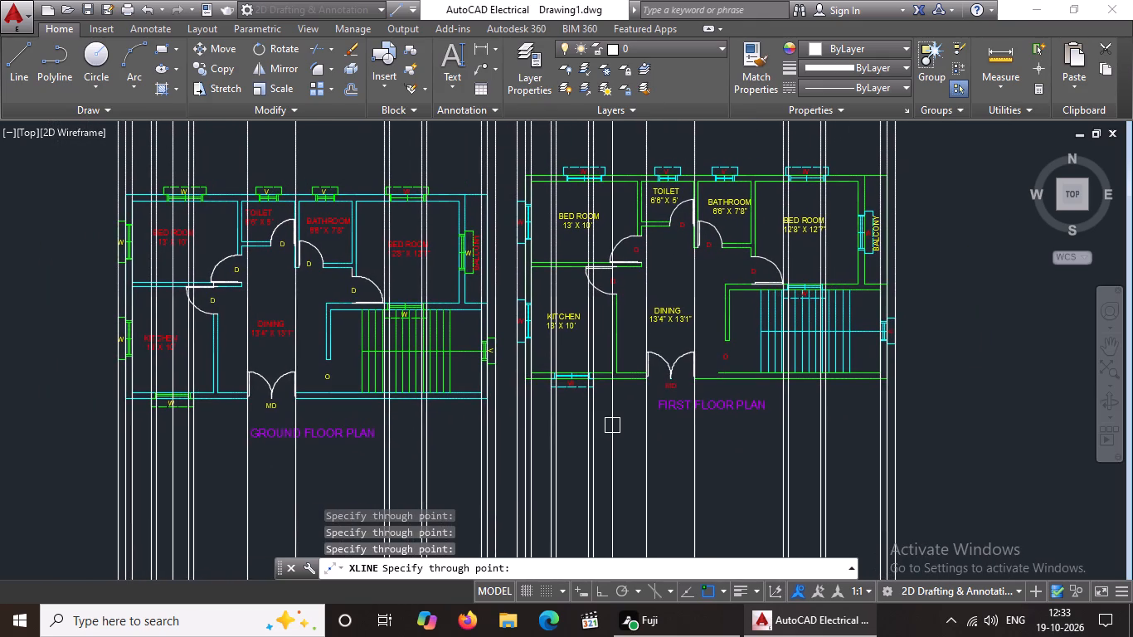
middle_drag(606, 487, 603, 513)
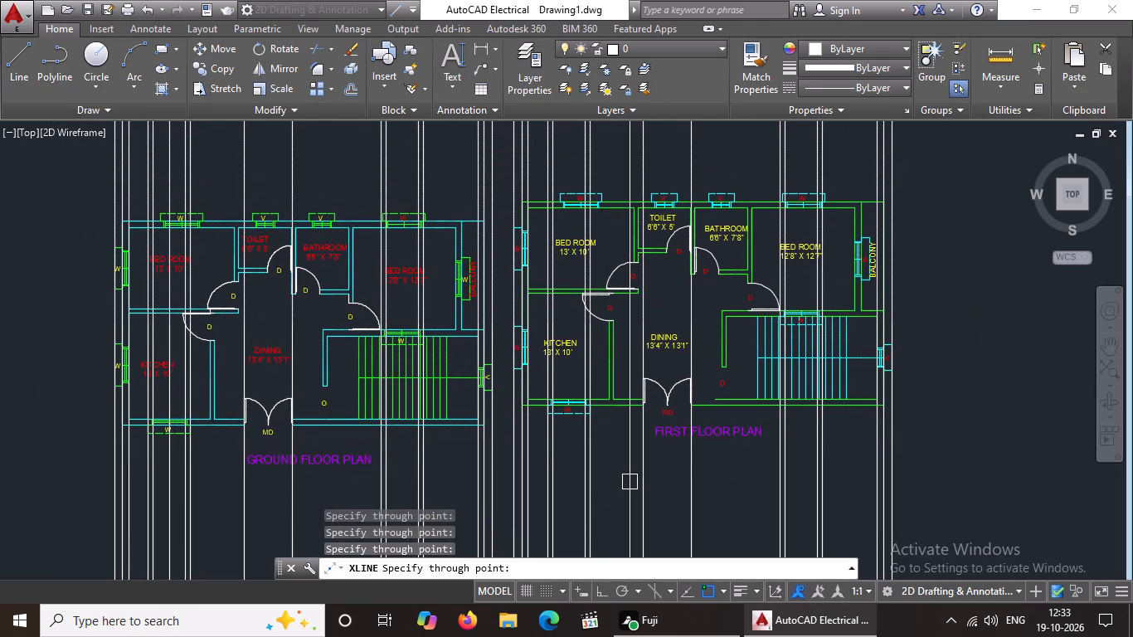
key(Escape)
key(Escape)
key(Escape)
key(Escape)
key(Escape)
key(Escape)
key(Escape)
key(Escape)
key(Escape)
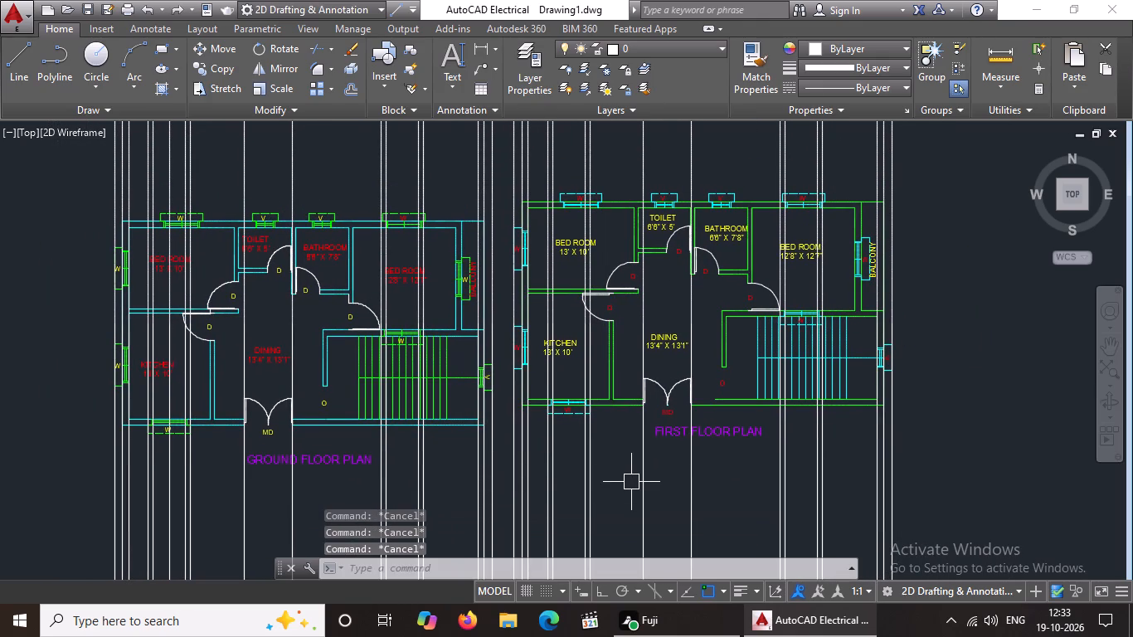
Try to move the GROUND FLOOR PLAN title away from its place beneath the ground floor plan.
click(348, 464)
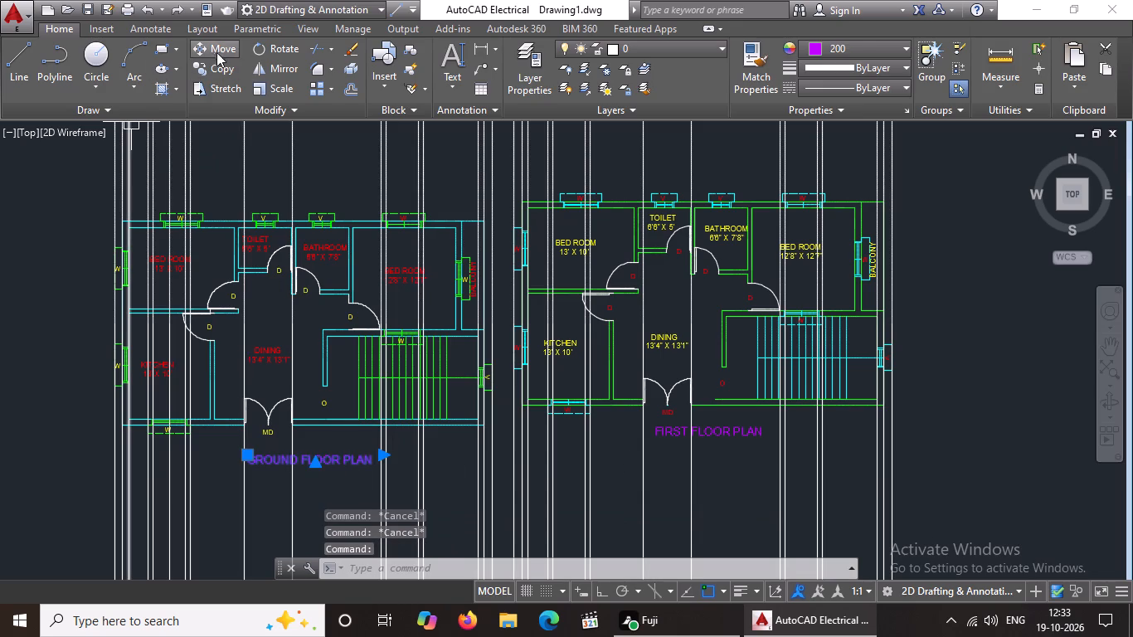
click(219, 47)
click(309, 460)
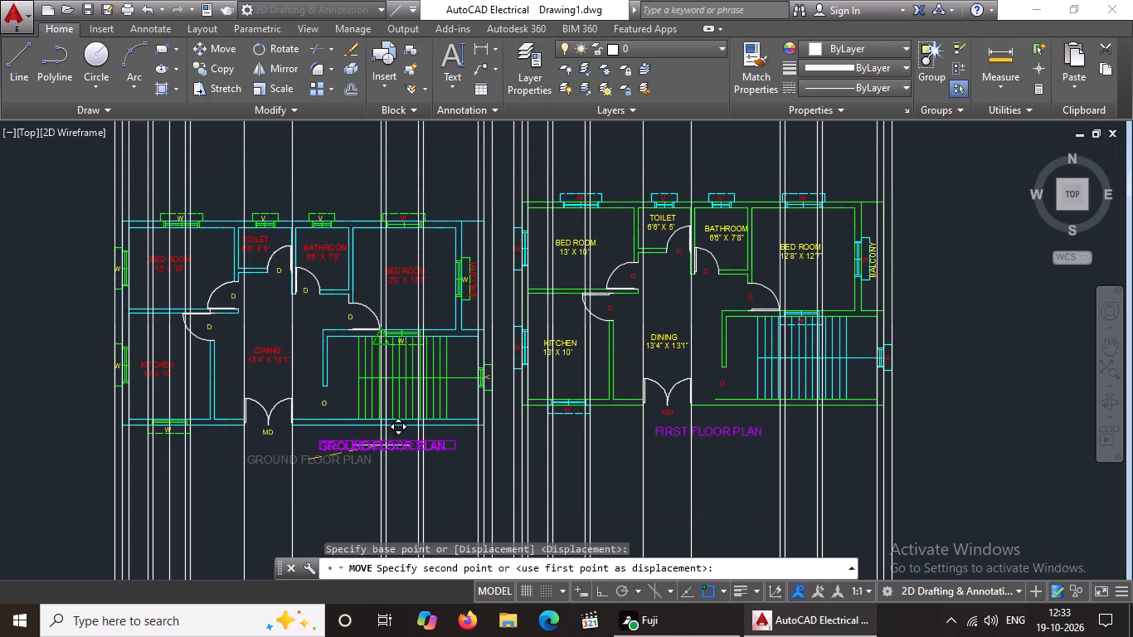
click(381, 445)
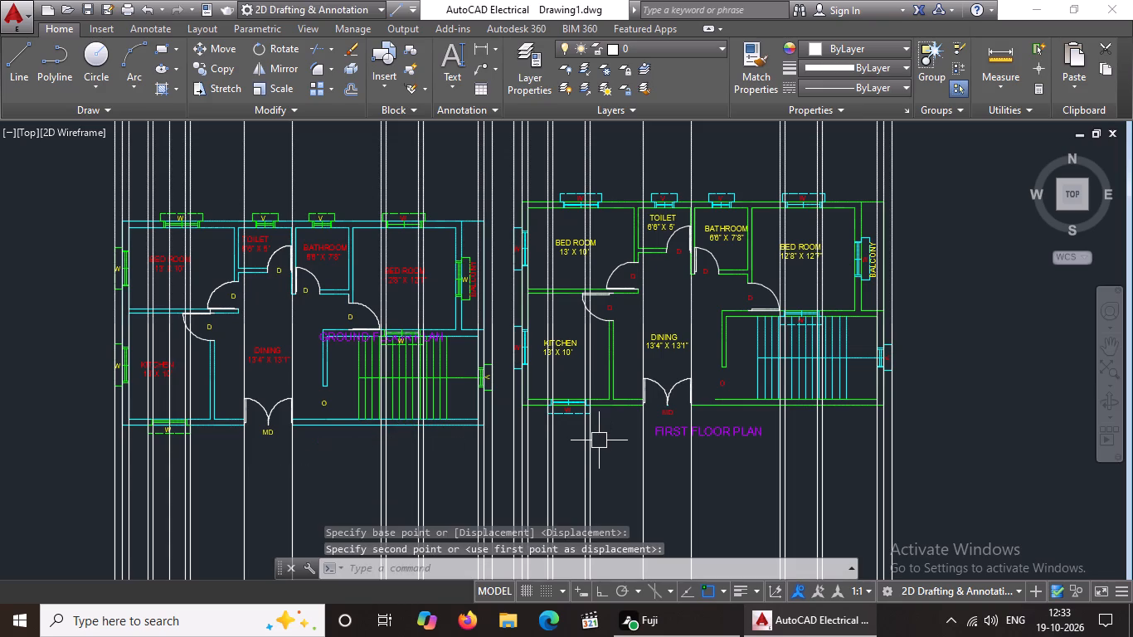
Move the GROUND FLOOR PLAN title from the staircase area to just above the ground floor plan, centred over it.
scroll(339, 391, up, 2)
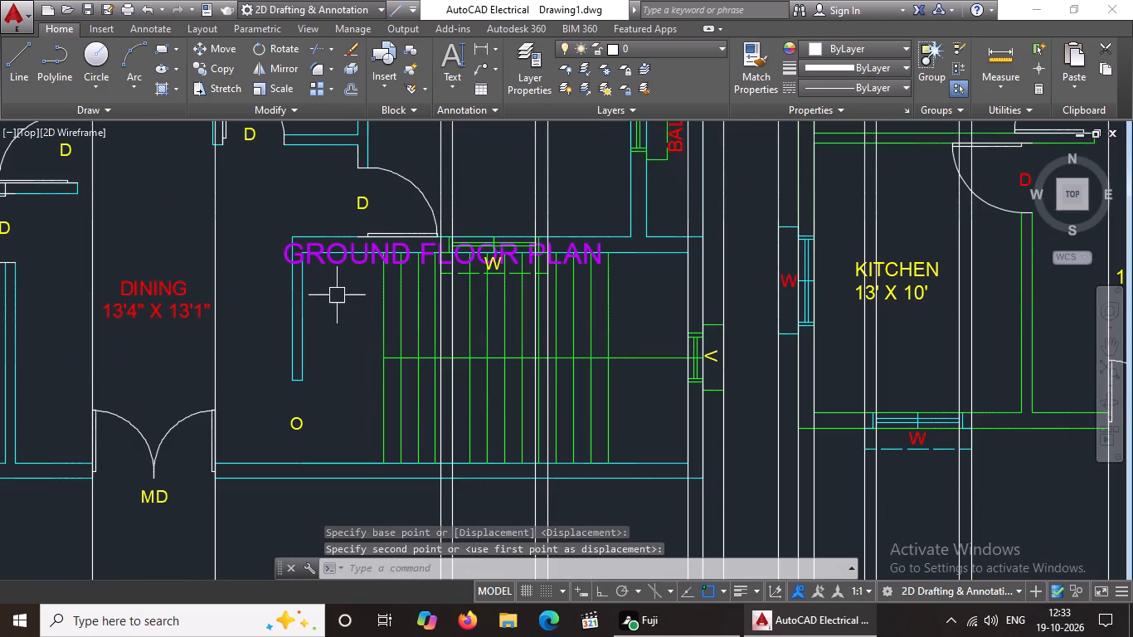
click(333, 255)
click(431, 320)
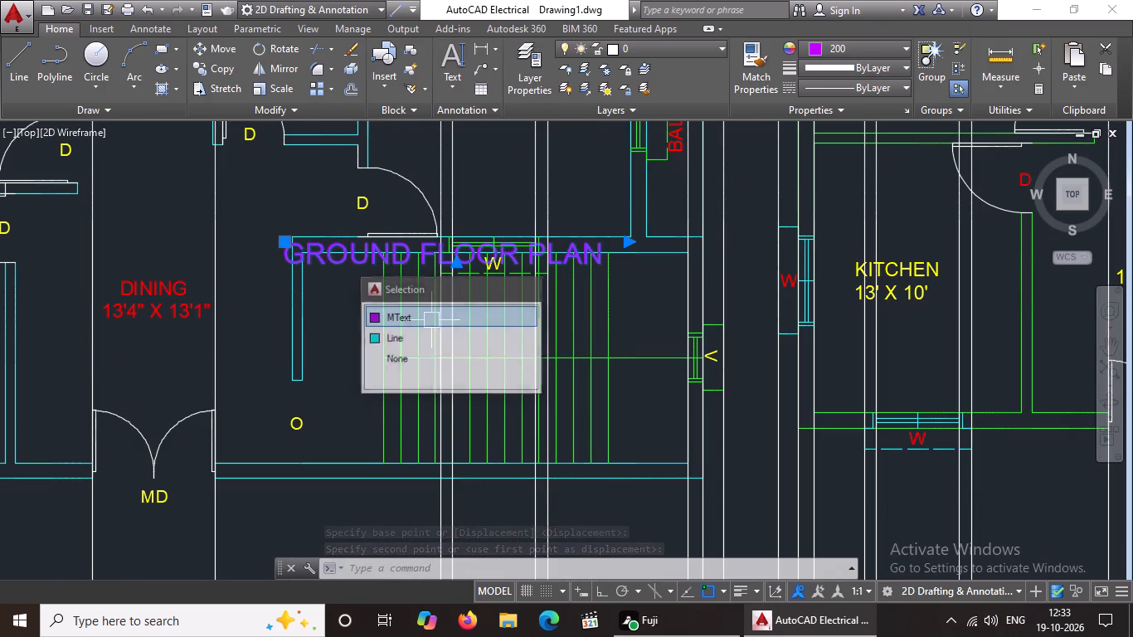
click(214, 46)
click(381, 250)
scroll(416, 346, down, 3)
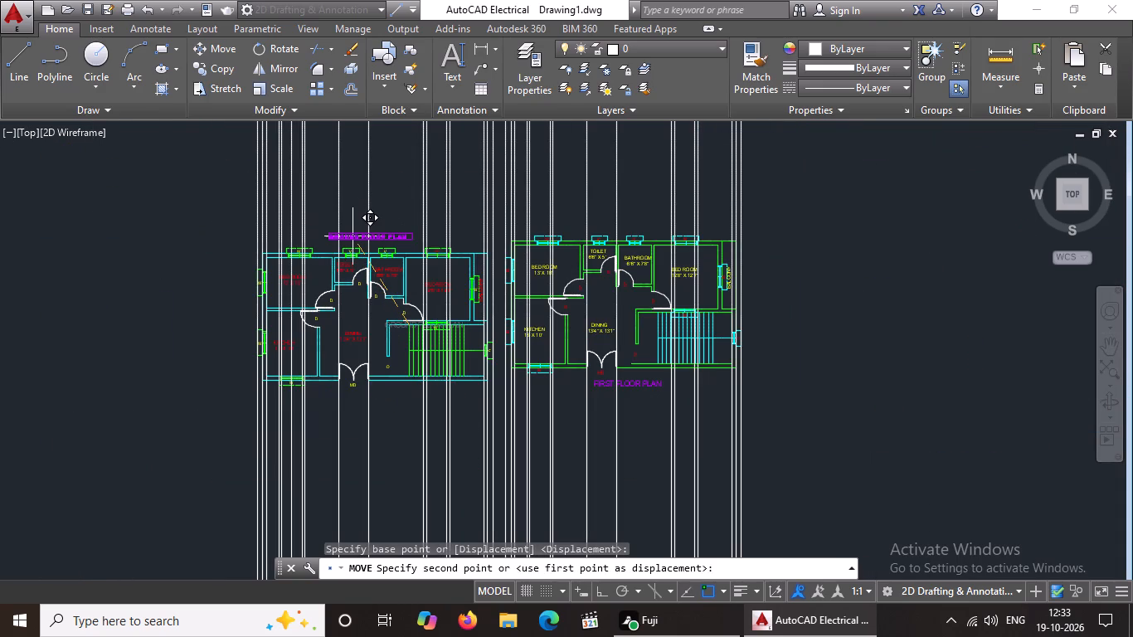
click(353, 237)
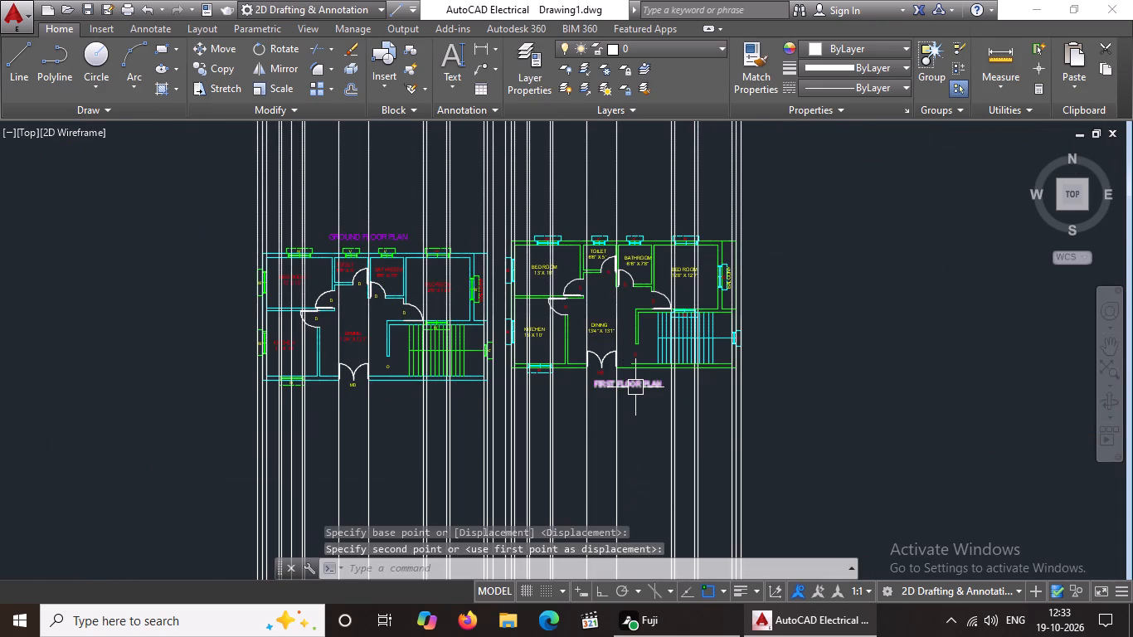
key(Escape)
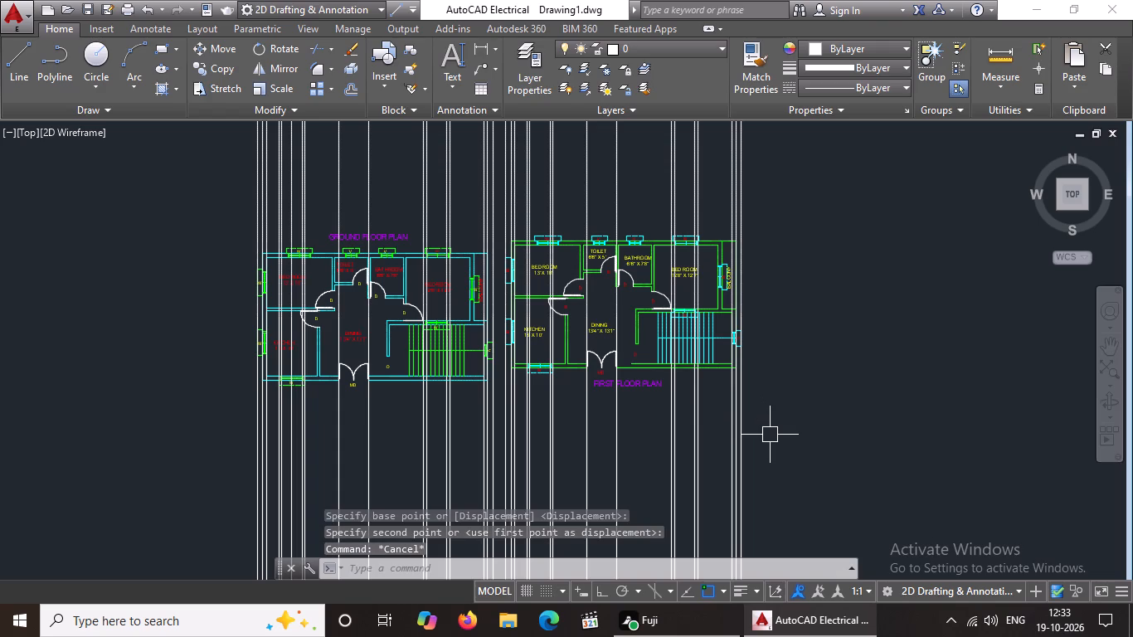
Extend the inner line of the first floor plan's front wall to the main door's jamb on the staircase side.
text(EX)
key(space)
key(space)
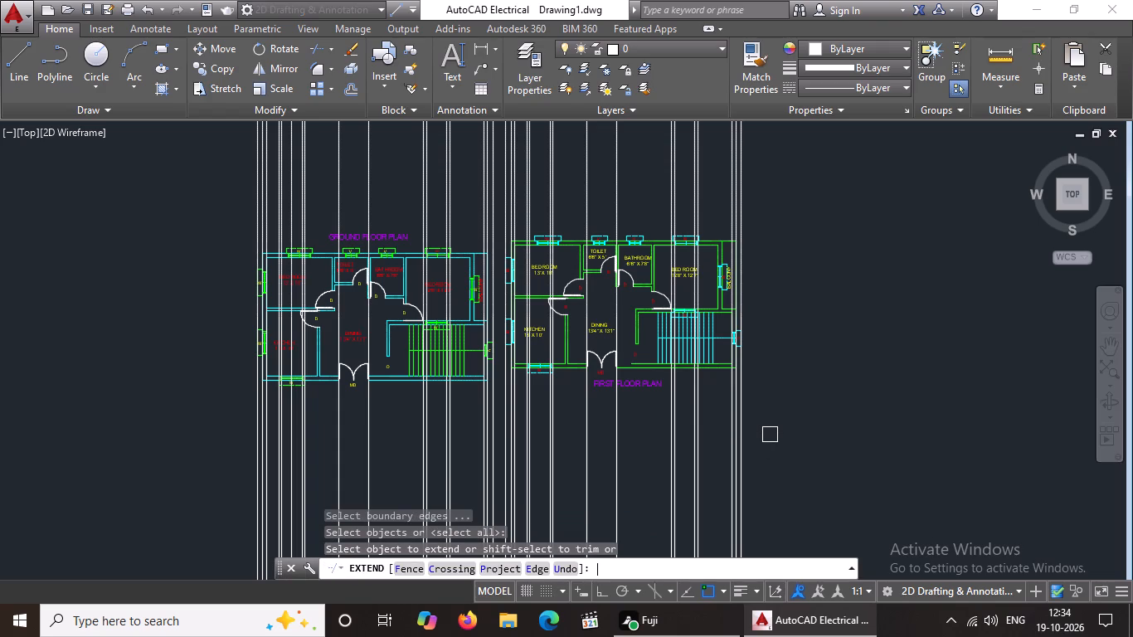
scroll(648, 363, up, 2)
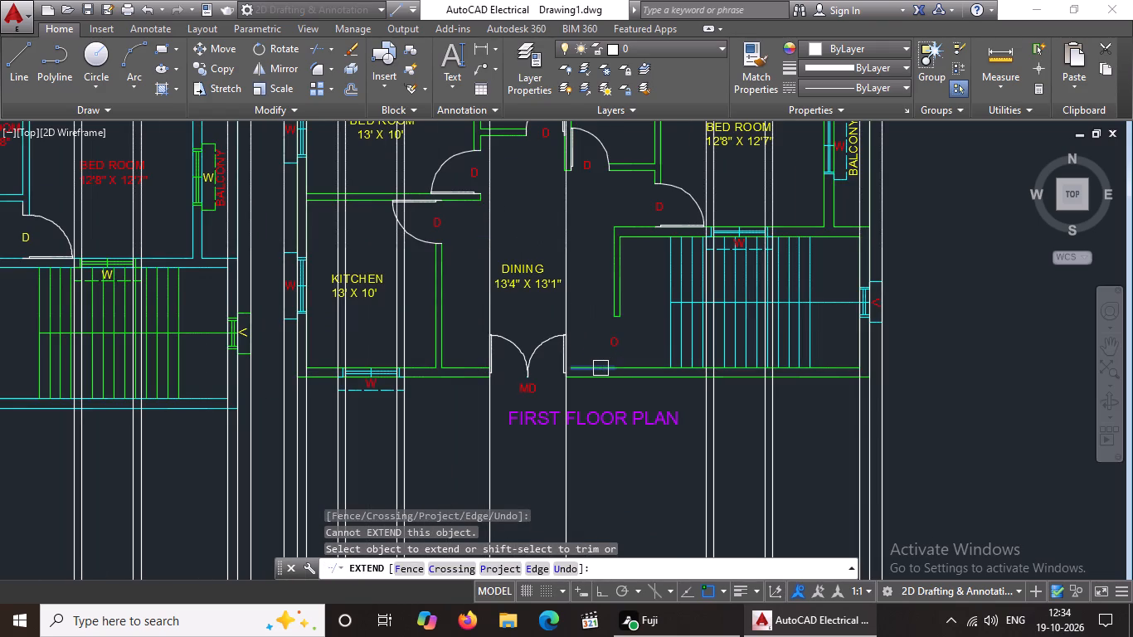
click(601, 368)
click(579, 367)
scroll(615, 366, down, 1)
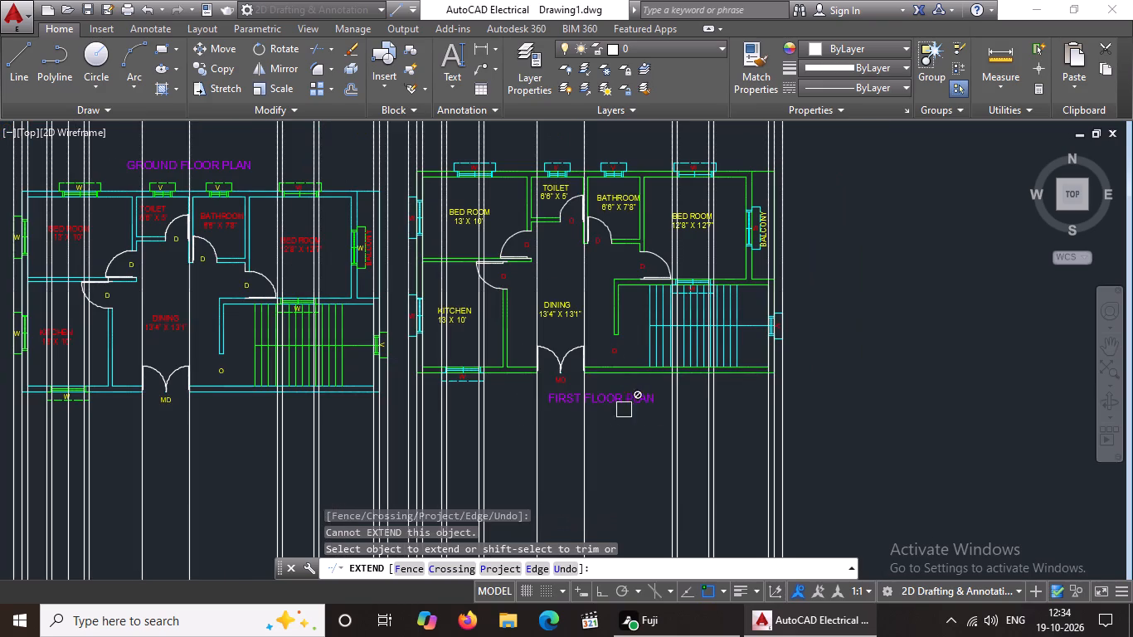
scroll(625, 420, down, 2)
key(Escape)
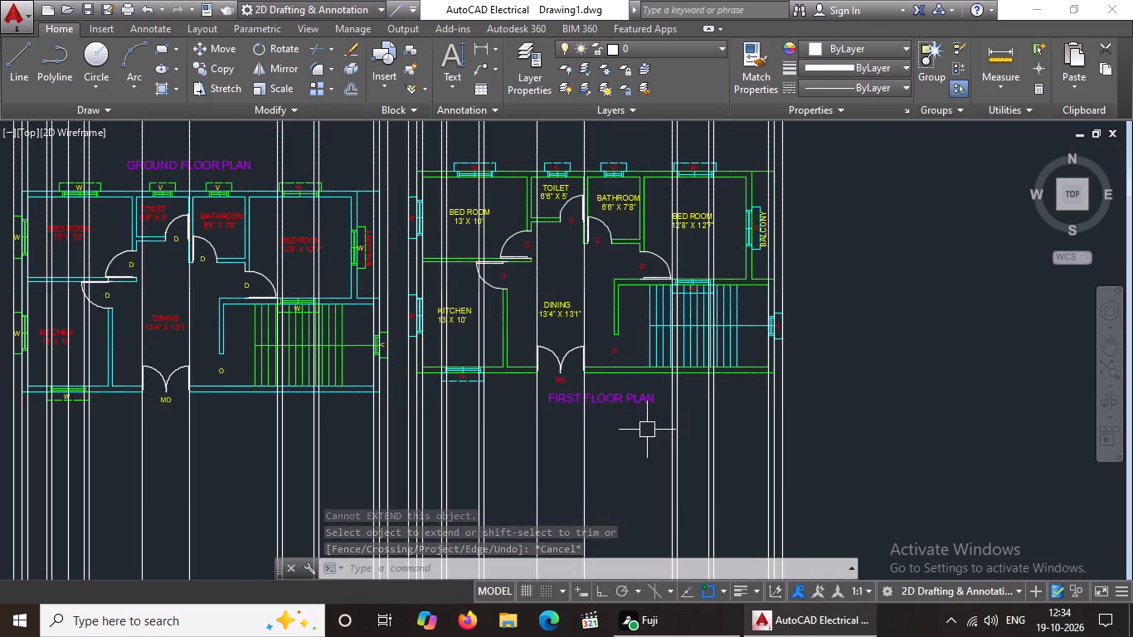
Move the FIRST FLOOR PLAN title from below the first floor plan to just above it.
middle_drag(647, 434, 643, 508)
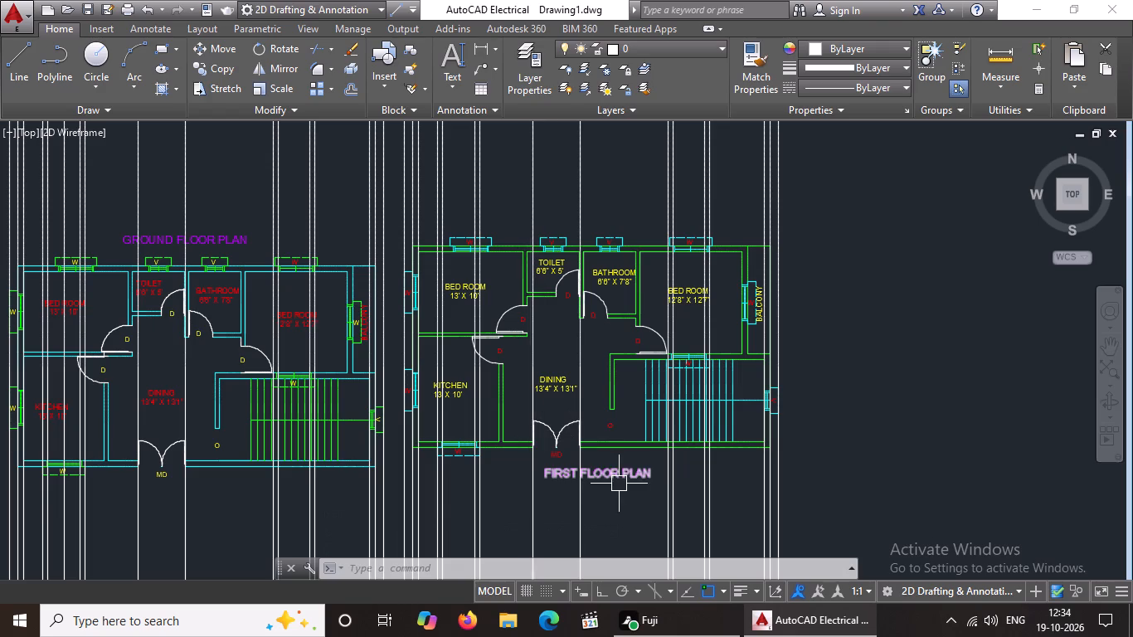
click(617, 471)
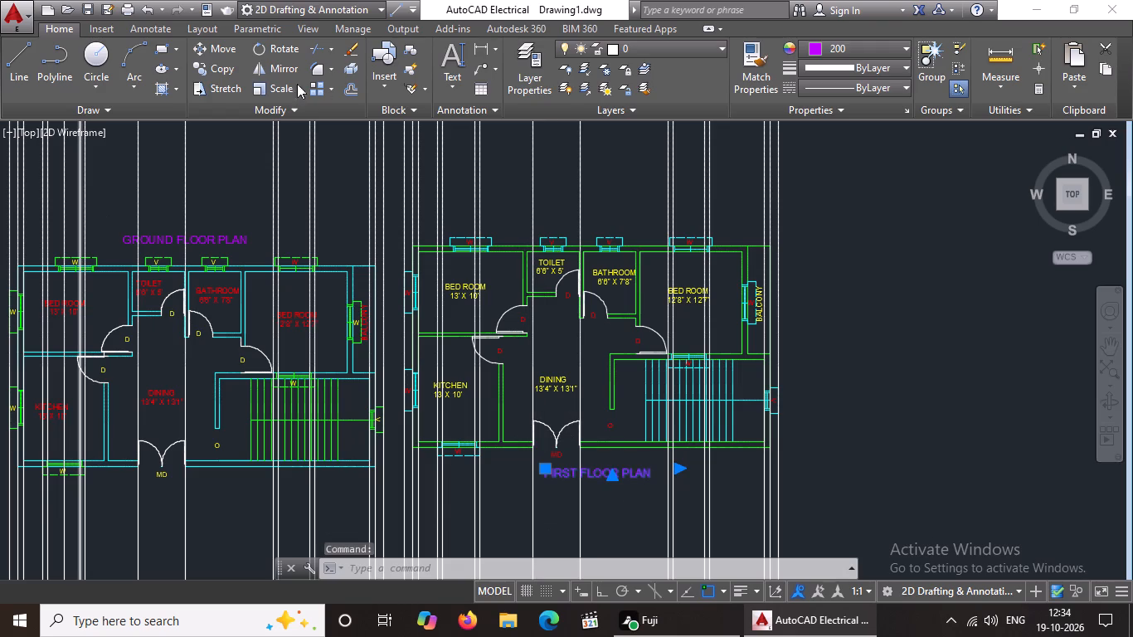
click(208, 46)
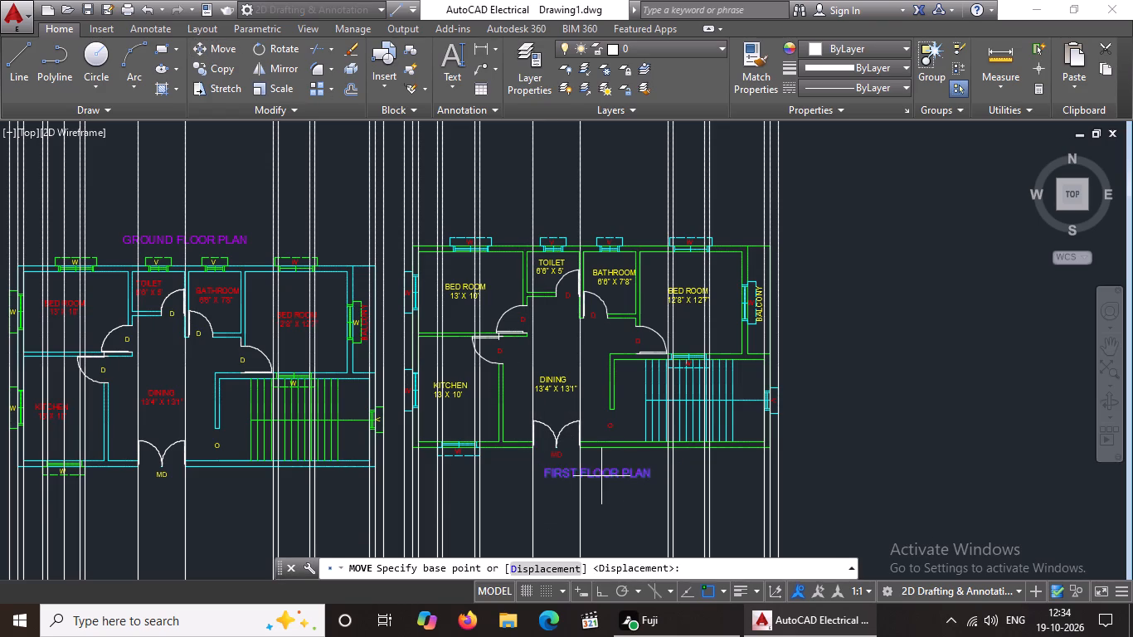
click(600, 475)
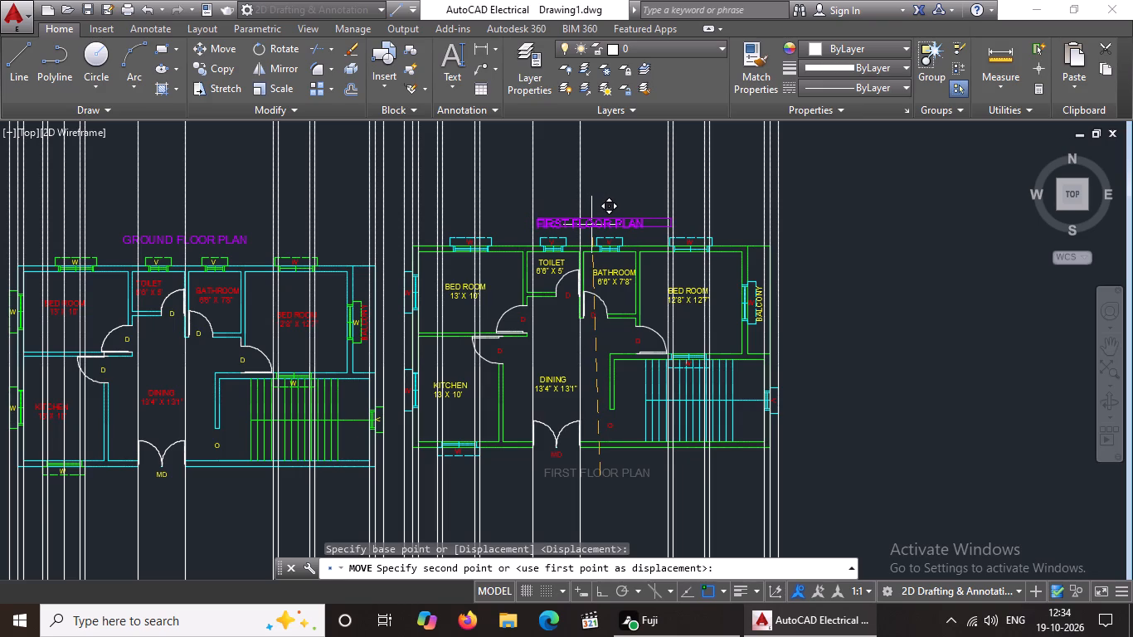
click(591, 221)
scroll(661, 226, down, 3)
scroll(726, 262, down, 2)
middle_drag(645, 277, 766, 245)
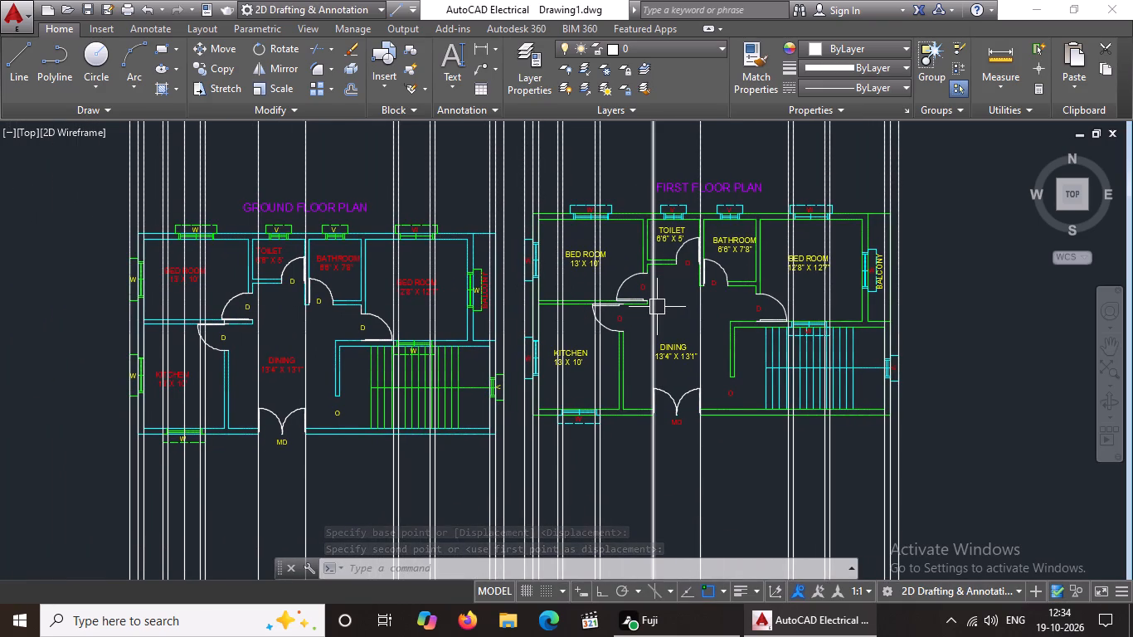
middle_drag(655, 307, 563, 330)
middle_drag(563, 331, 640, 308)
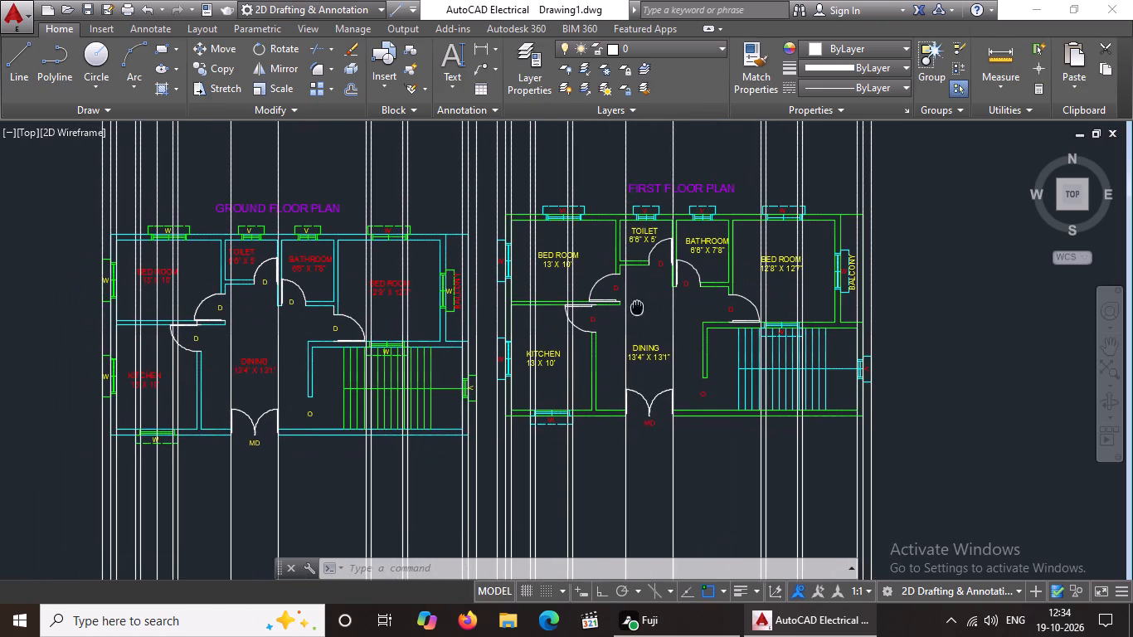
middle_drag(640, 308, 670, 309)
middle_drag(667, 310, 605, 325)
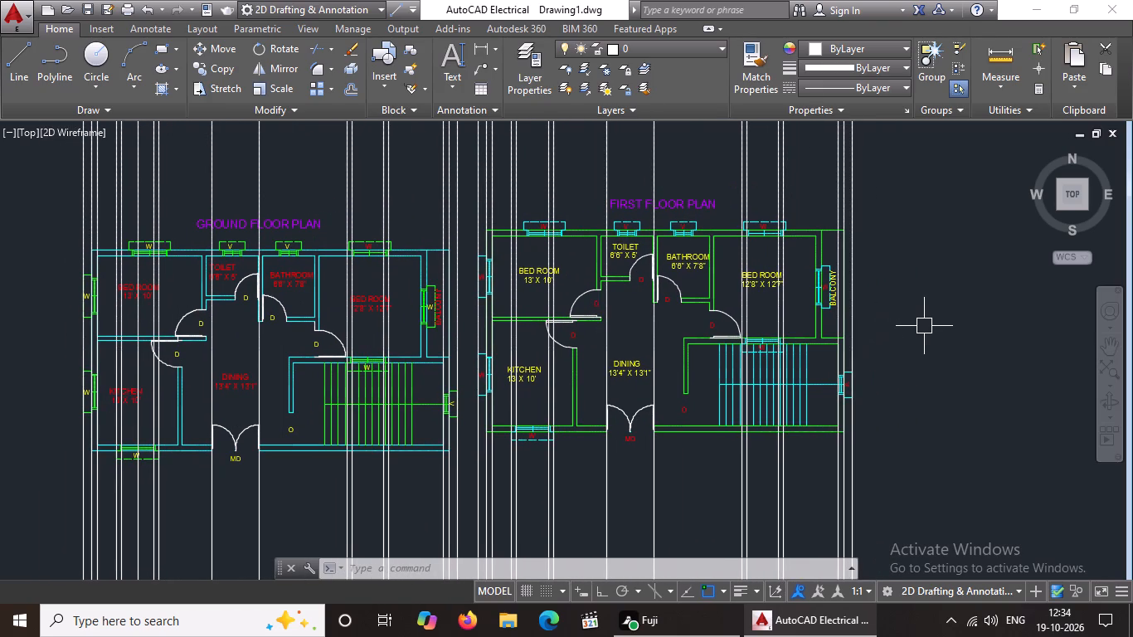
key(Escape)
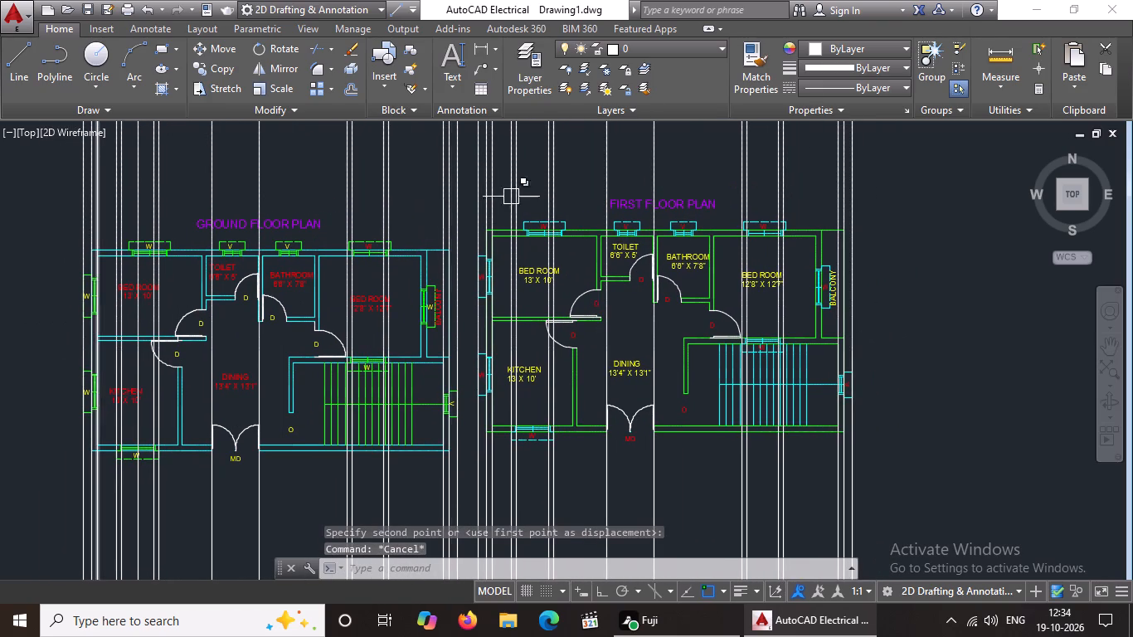
Save the drawing in Documents under the new name 23 23.dwg, as an AutoCAD 2013 drawing.
click(26, 17)
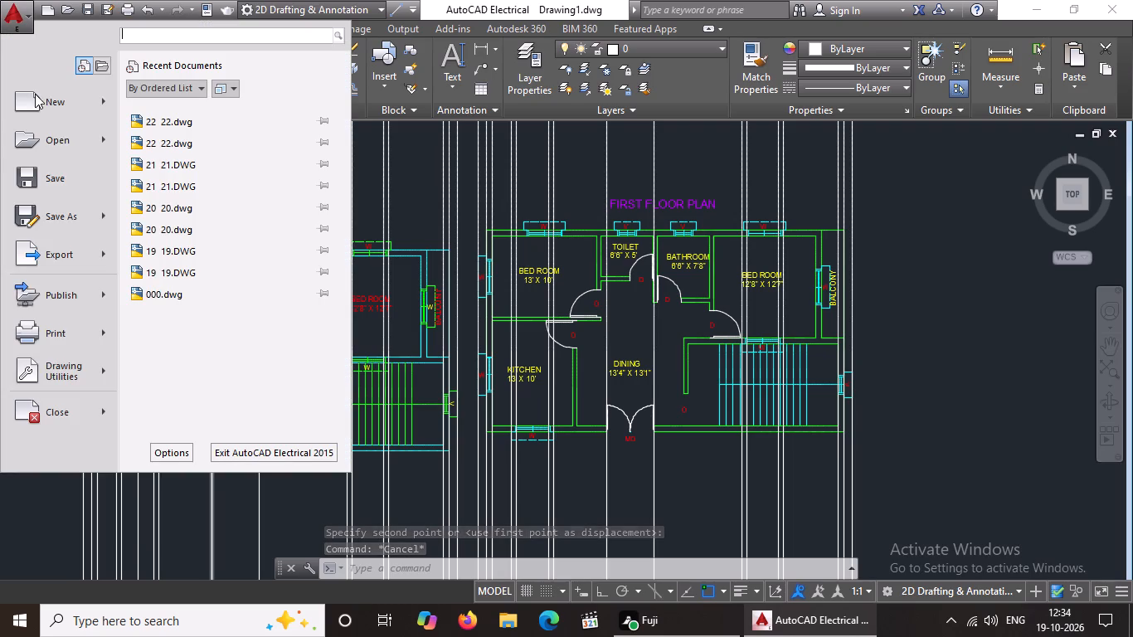
click(100, 206)
click(184, 125)
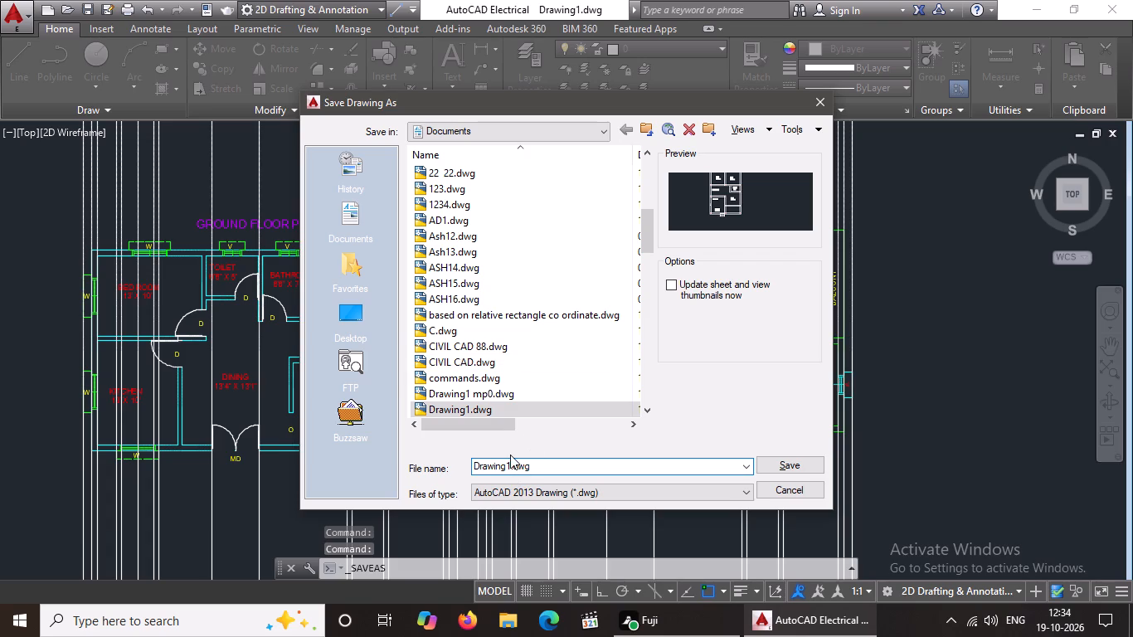
click(510, 463)
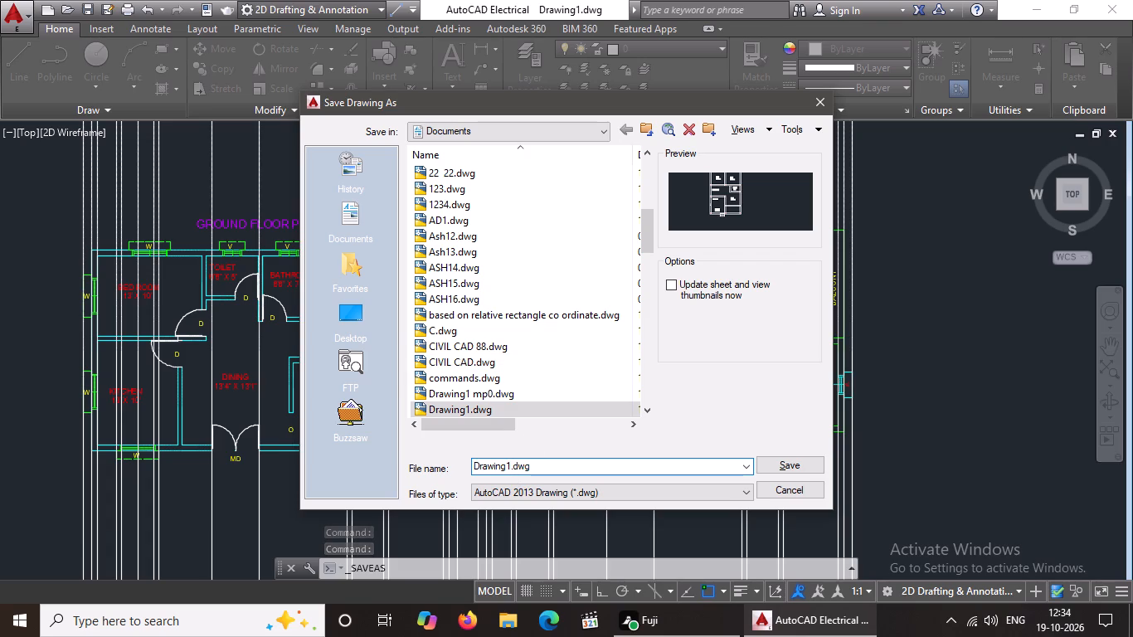
key(BackSpace)
key(BackSpace)
key(BackSpace)
key(BackSpace)
key(BackSpace)
key(BackSpace)
key(BackSpace)
key(BackSpace)
key(BackSpace)
key(BackSpace)
key(BackSpace)
key(BackSpace)
key(BackSpace)
key(BackSpace)
key(BackSpace)
key(BackSpace)
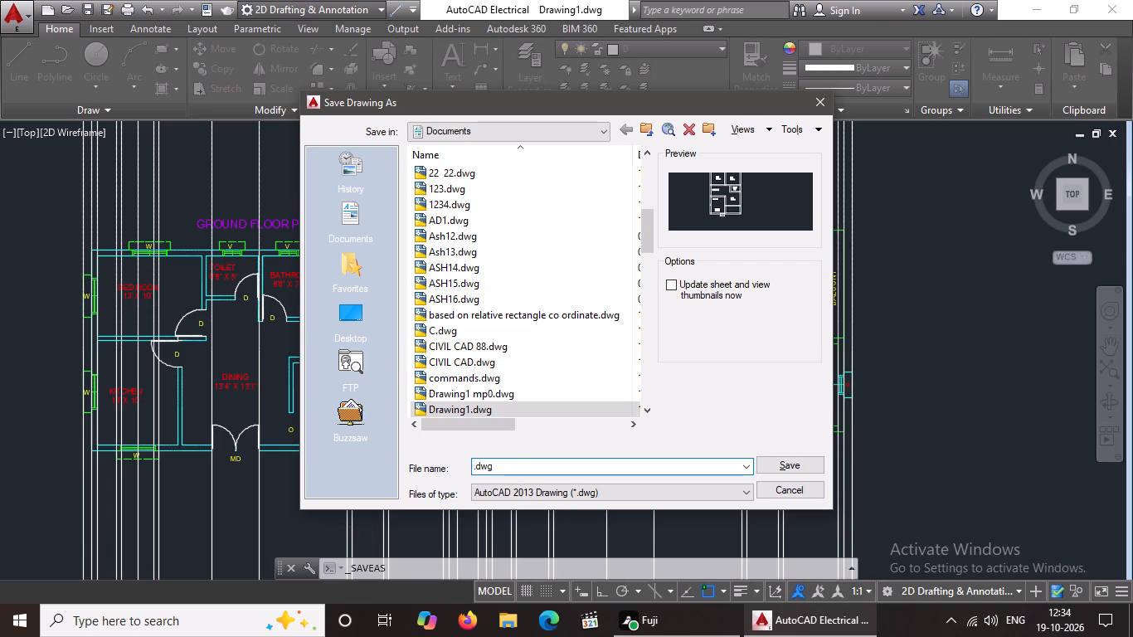
text(23)
key(space)
text(23)
click(781, 464)
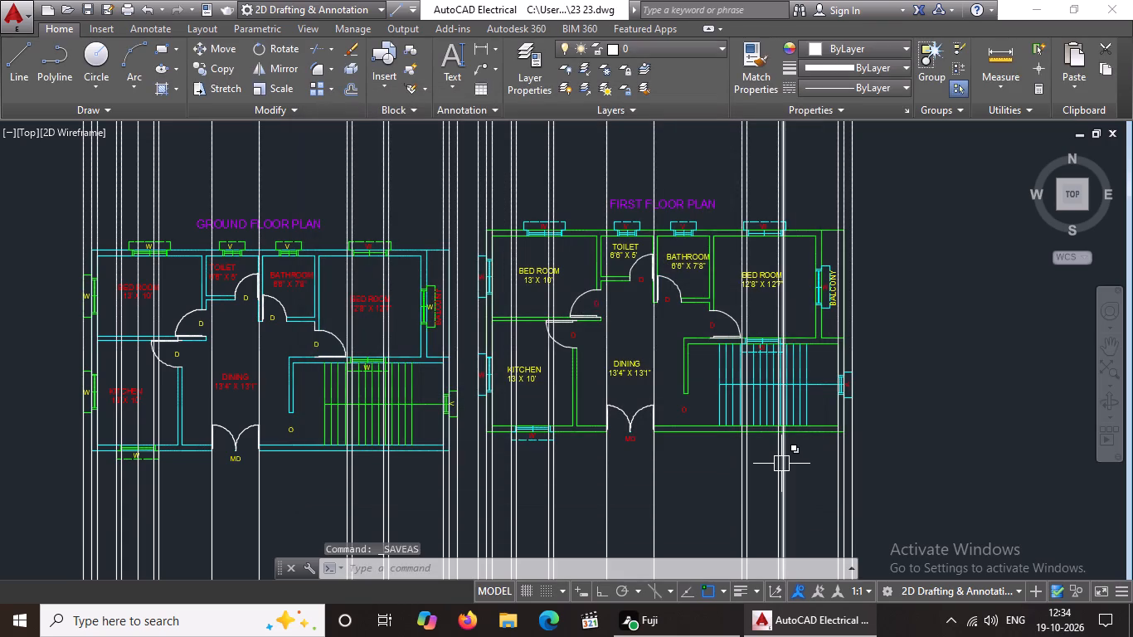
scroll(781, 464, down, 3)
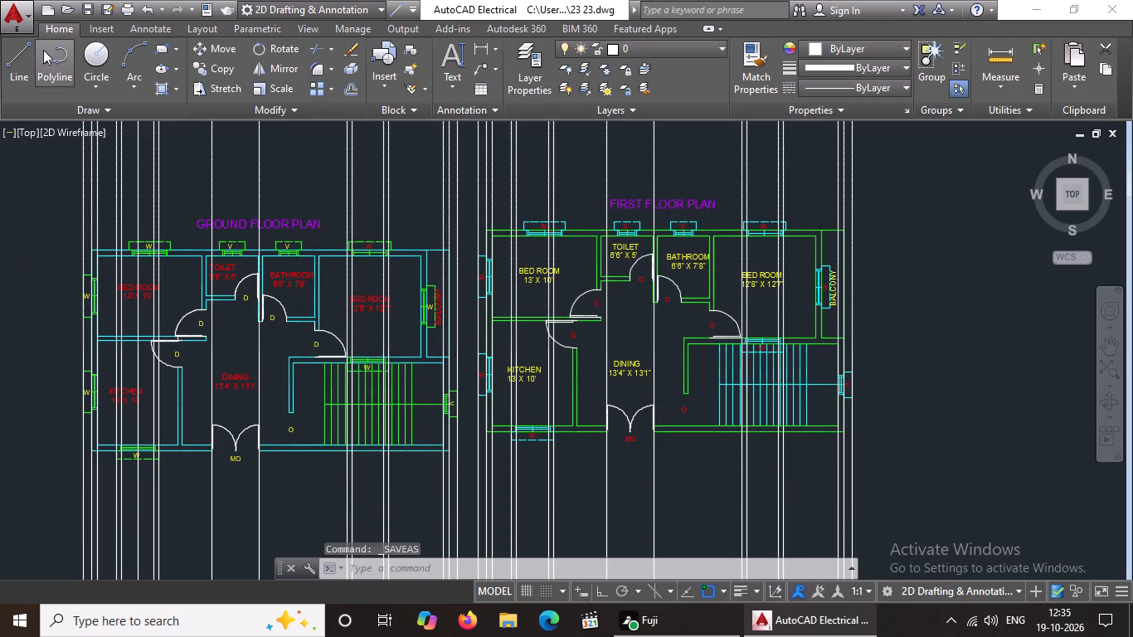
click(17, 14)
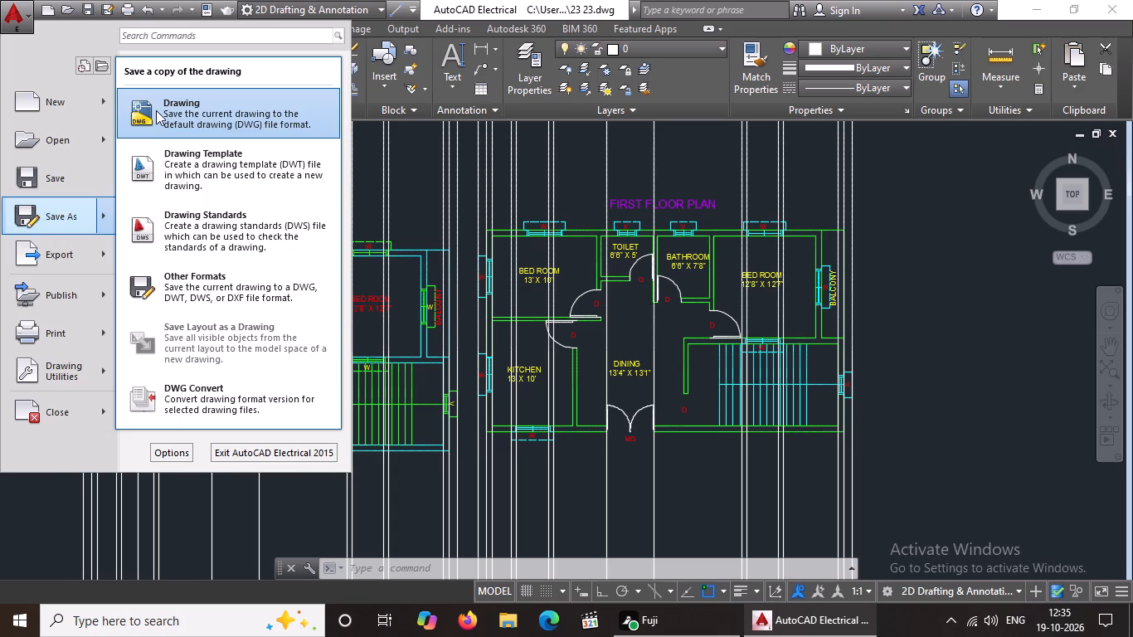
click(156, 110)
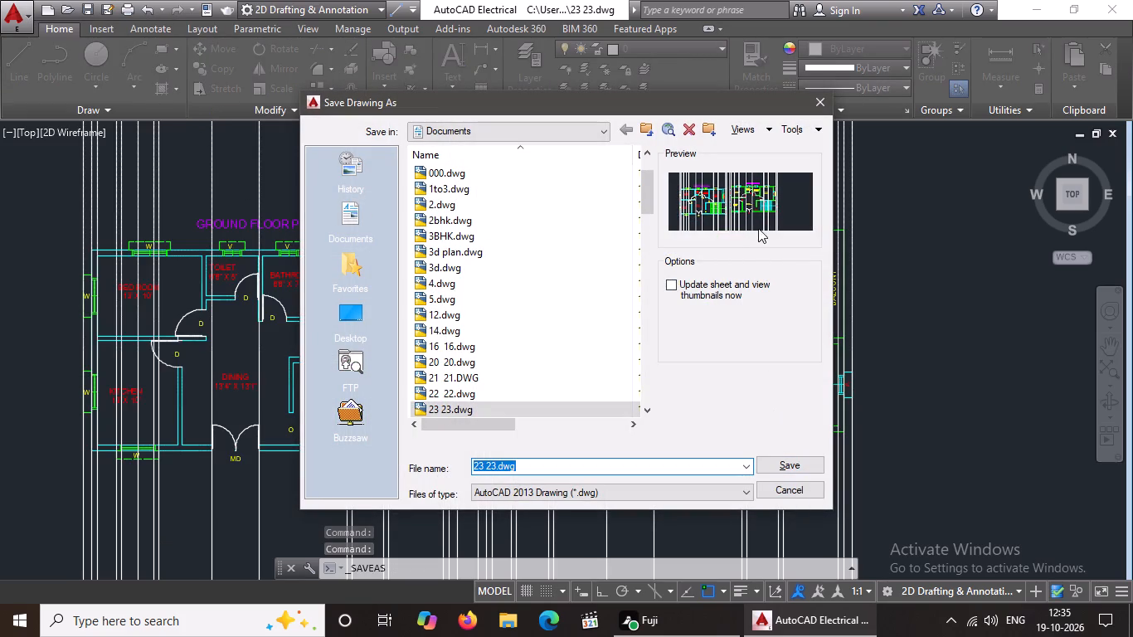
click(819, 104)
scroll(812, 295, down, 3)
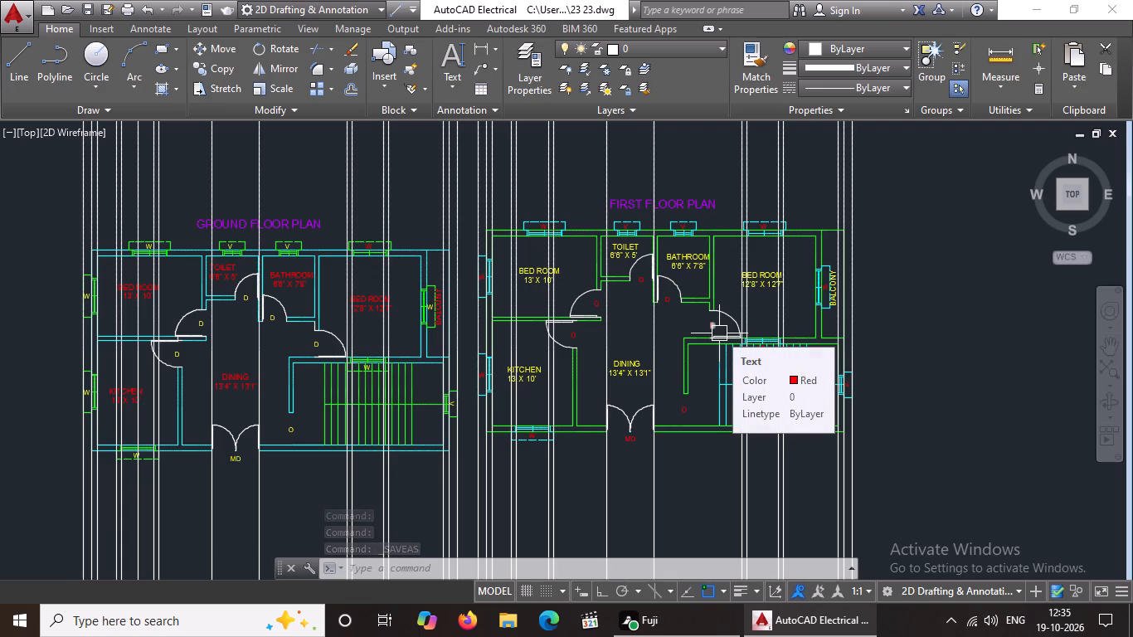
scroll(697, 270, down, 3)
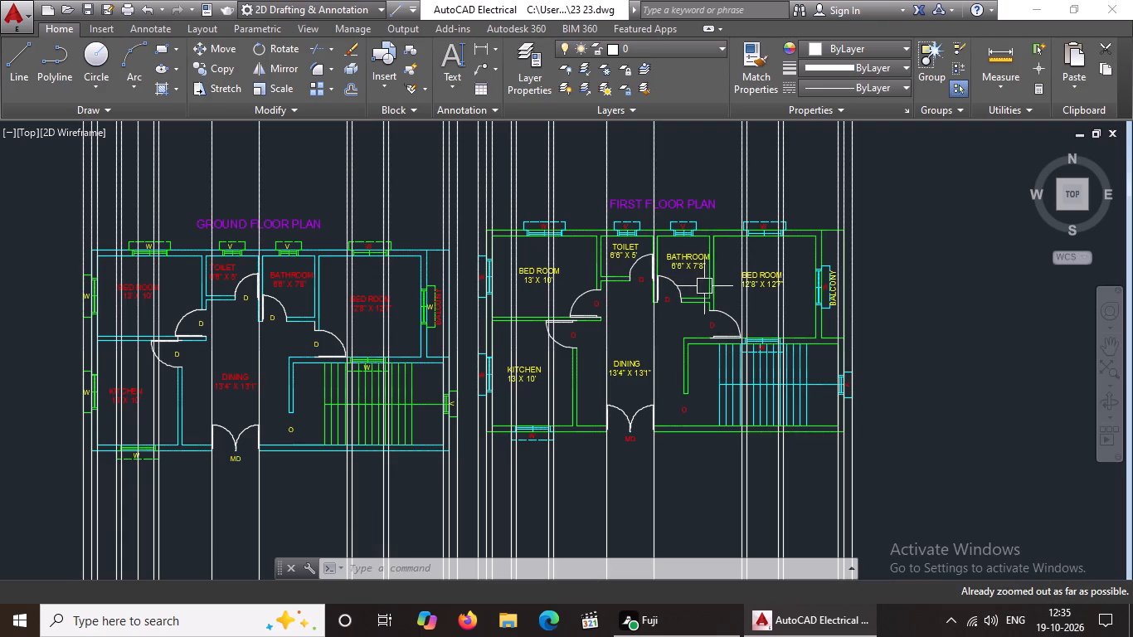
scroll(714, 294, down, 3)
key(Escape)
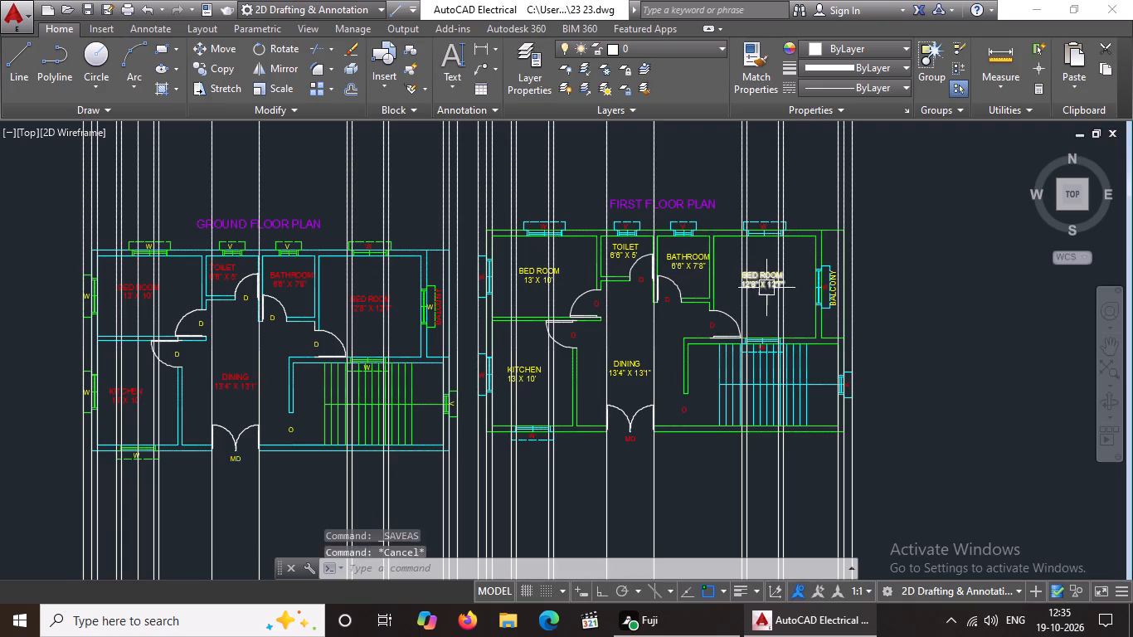
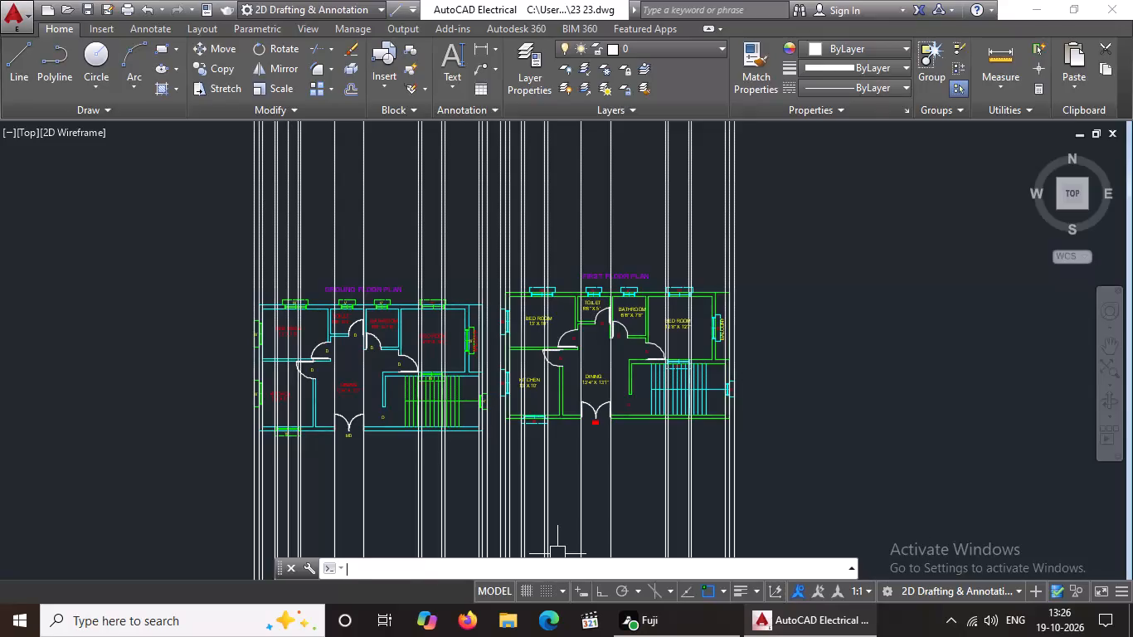
Turn on command logging for the drawing with the LOGFILEON command.
text(LO)
text(GFILE)
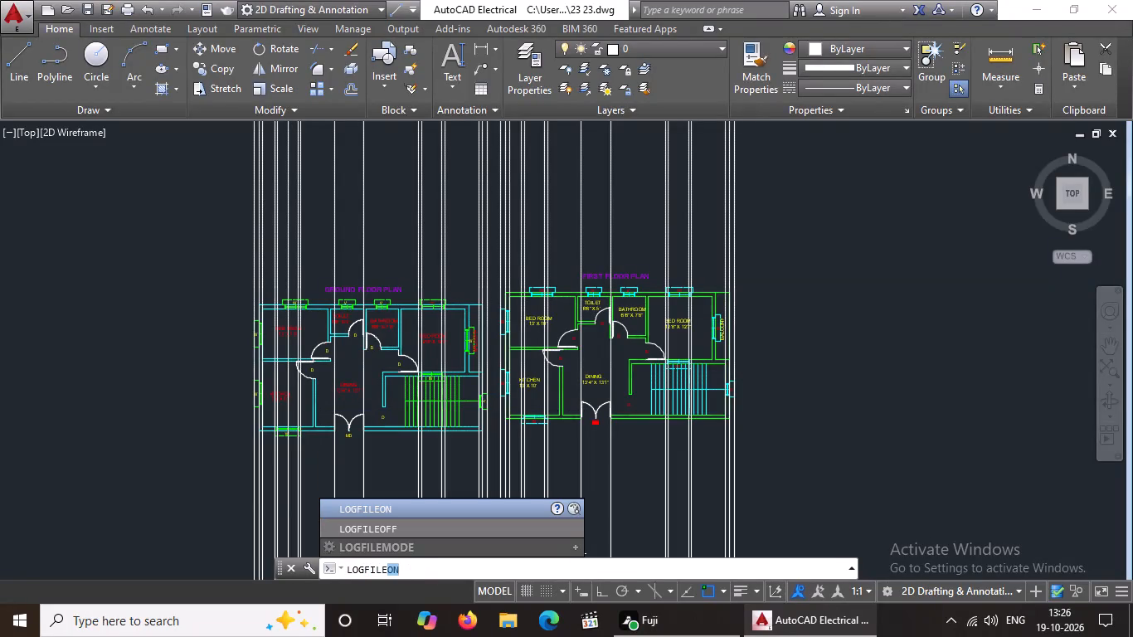
text(ON)
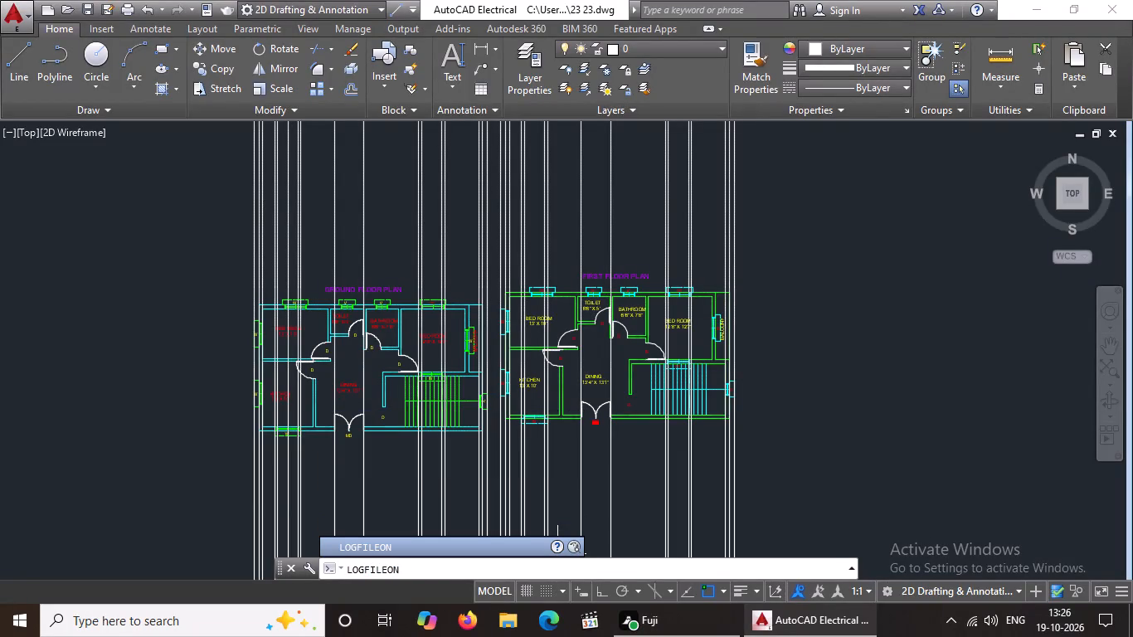
key(Return)
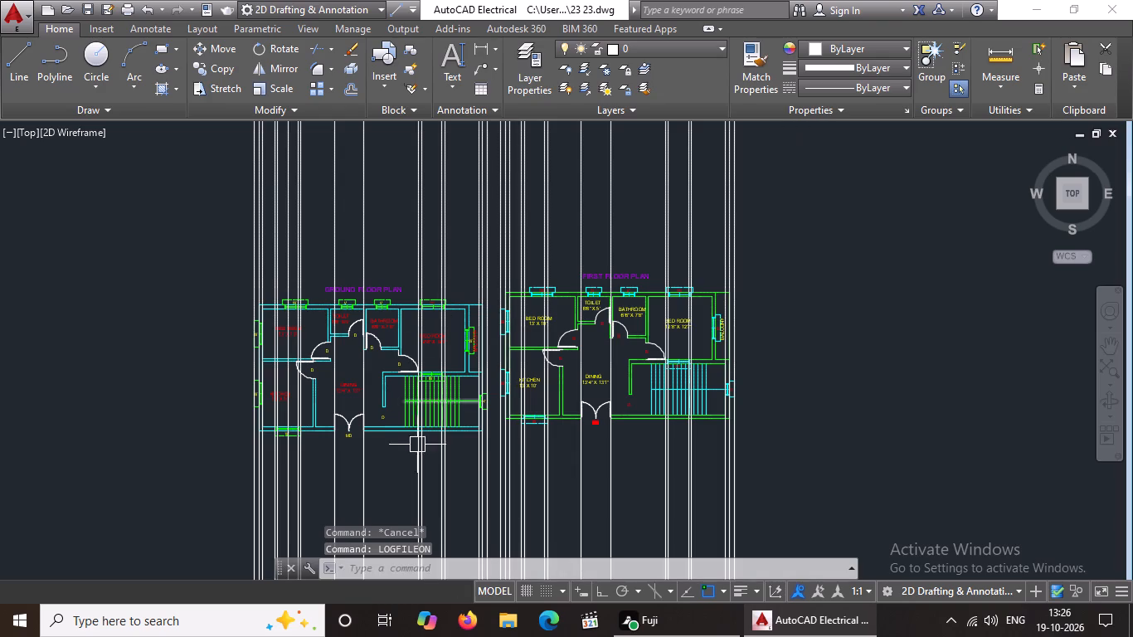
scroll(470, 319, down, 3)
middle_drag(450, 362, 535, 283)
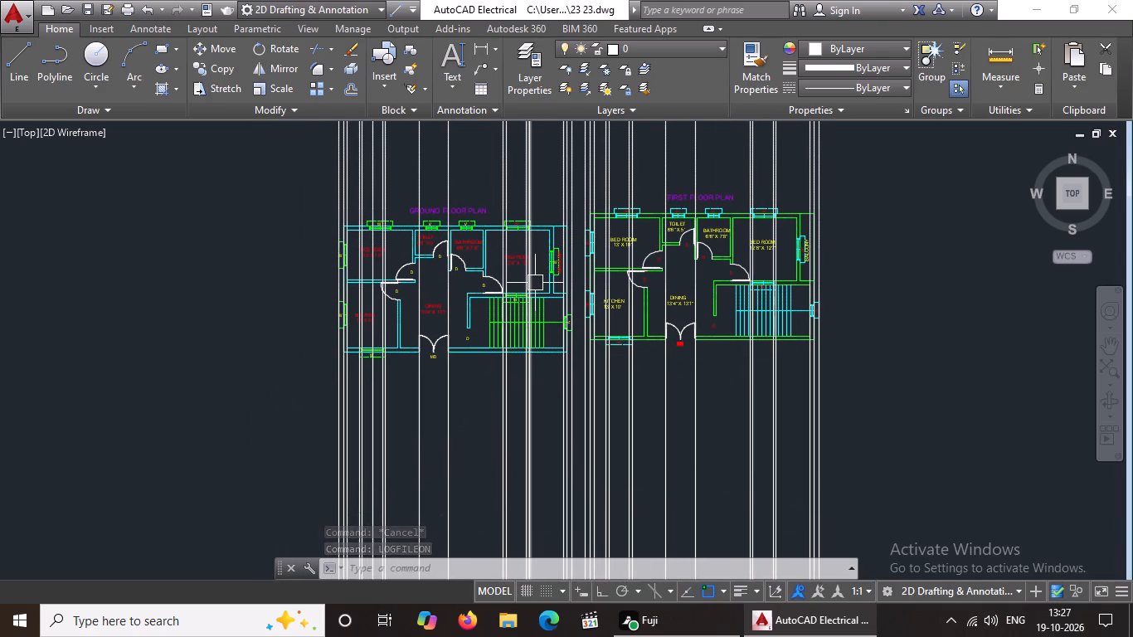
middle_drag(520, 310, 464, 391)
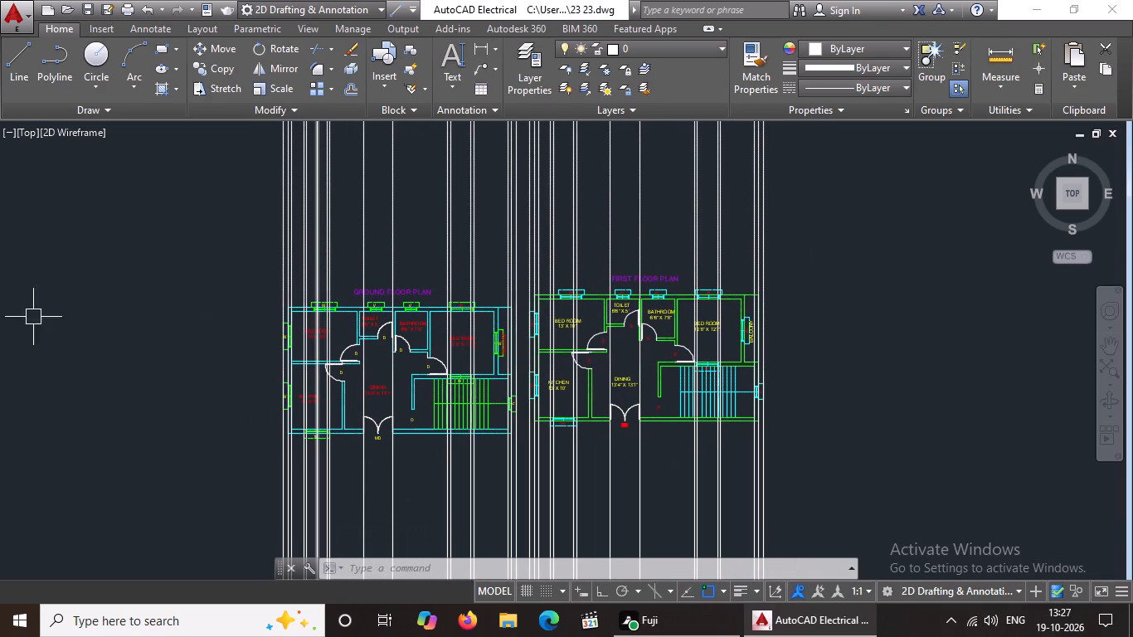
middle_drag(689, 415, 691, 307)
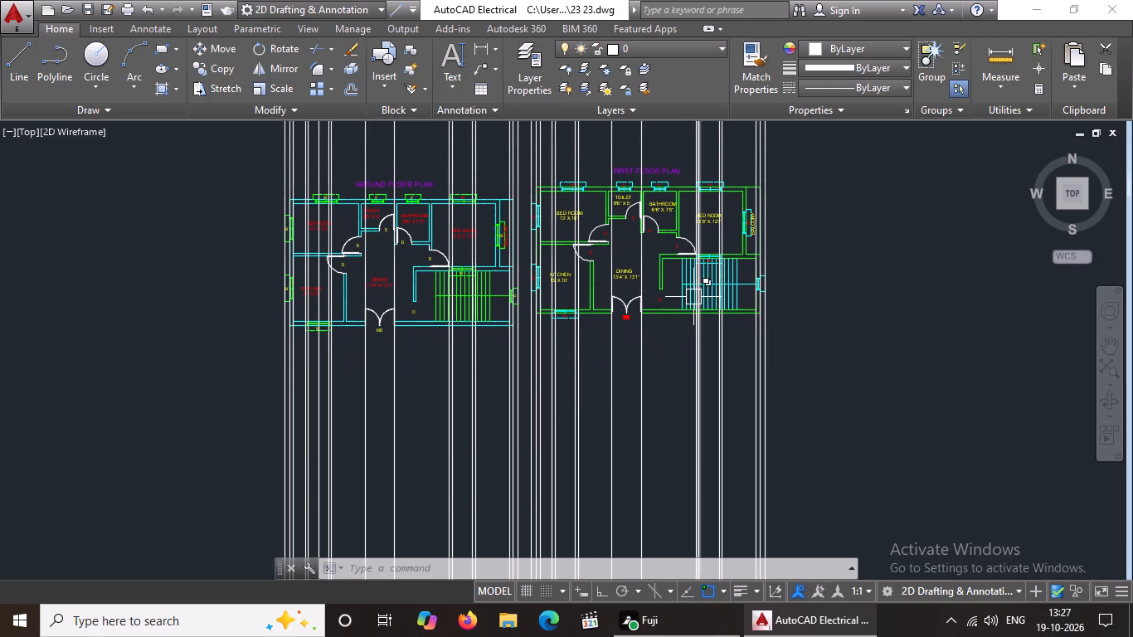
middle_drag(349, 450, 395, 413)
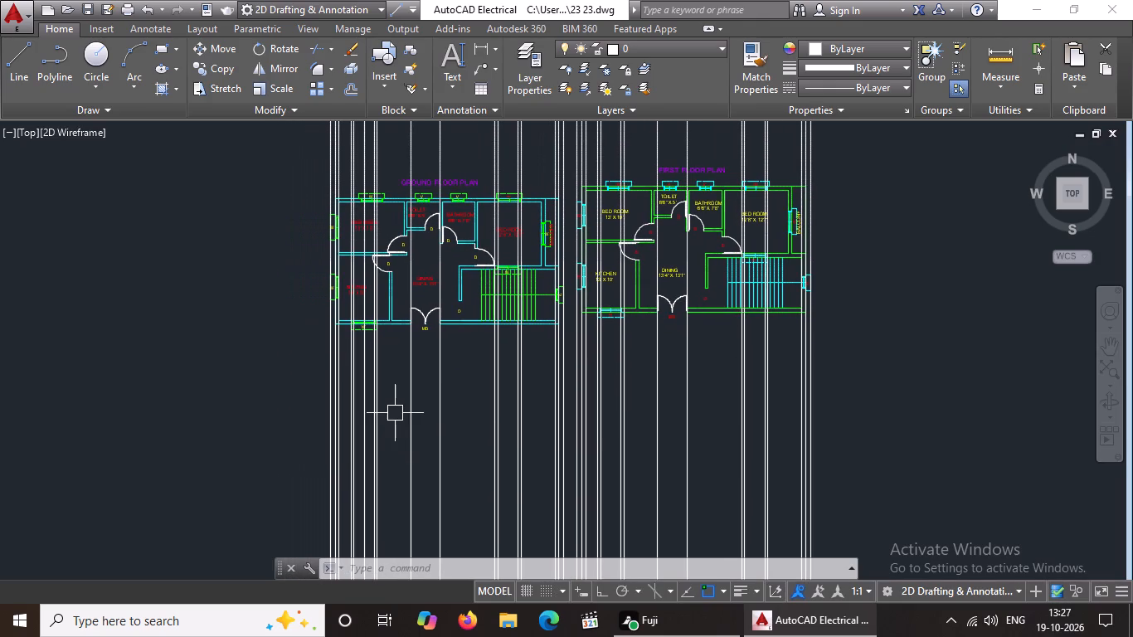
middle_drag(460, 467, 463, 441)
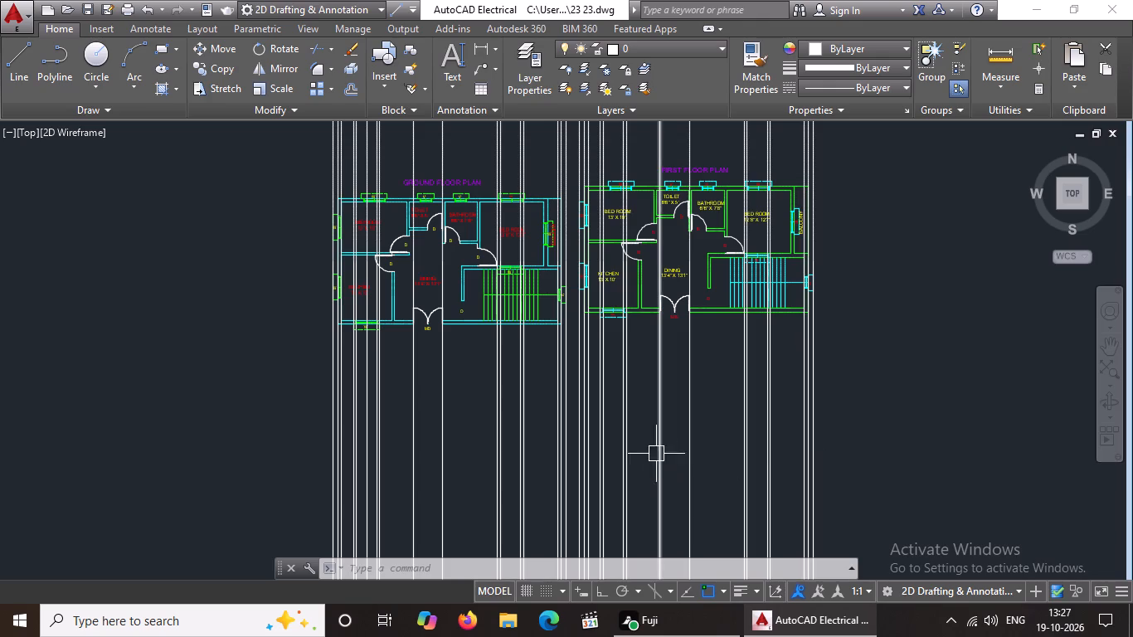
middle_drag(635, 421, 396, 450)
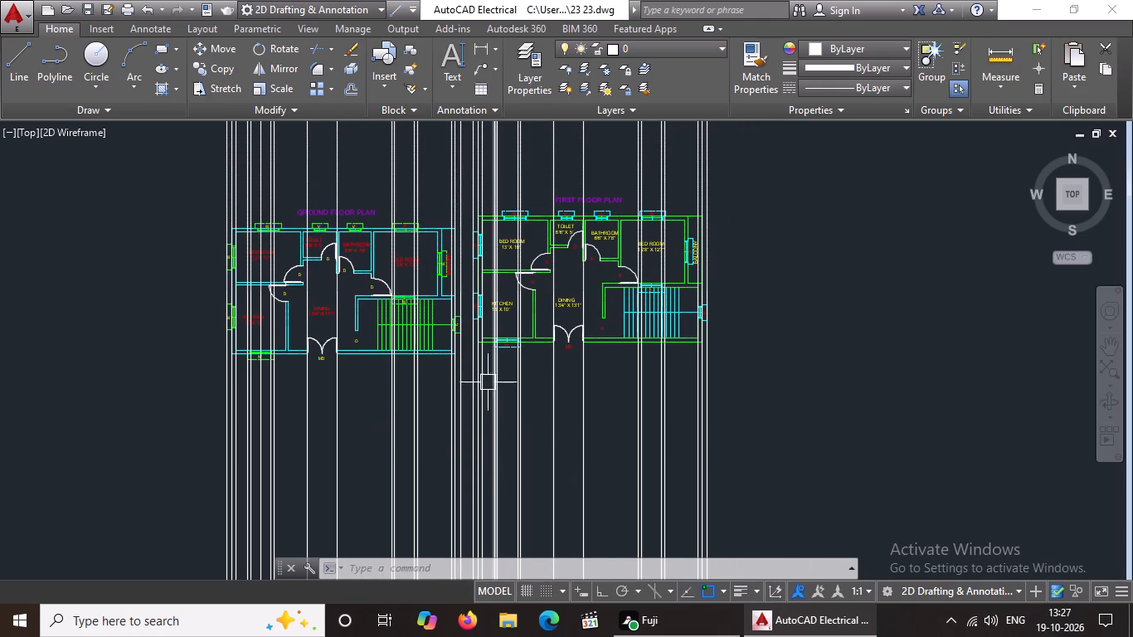
Erase the three vertical construction lines projected from the ground floor plan's kitchen-side outer wall and its window shades.
scroll(221, 452, up, 2)
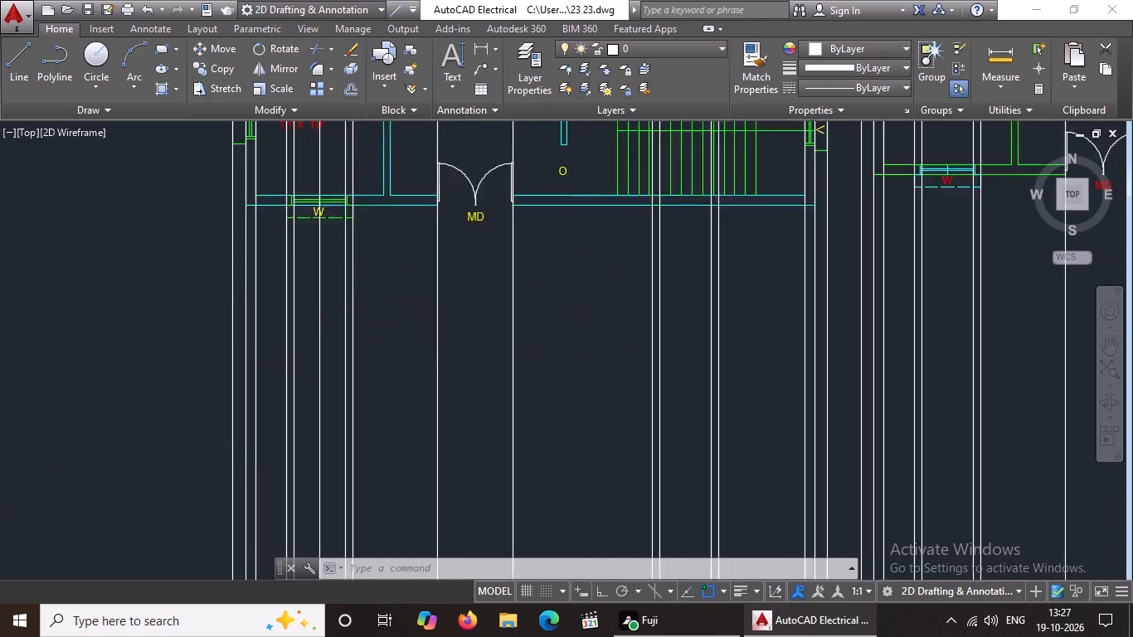
scroll(221, 451, up, 1)
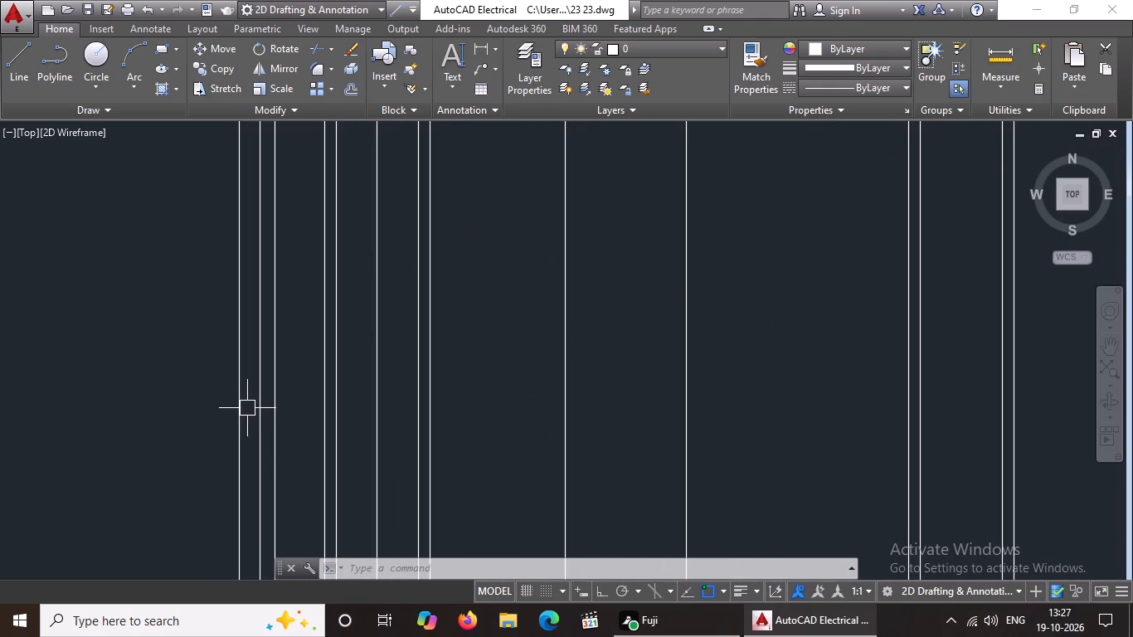
click(240, 423)
key(Delete)
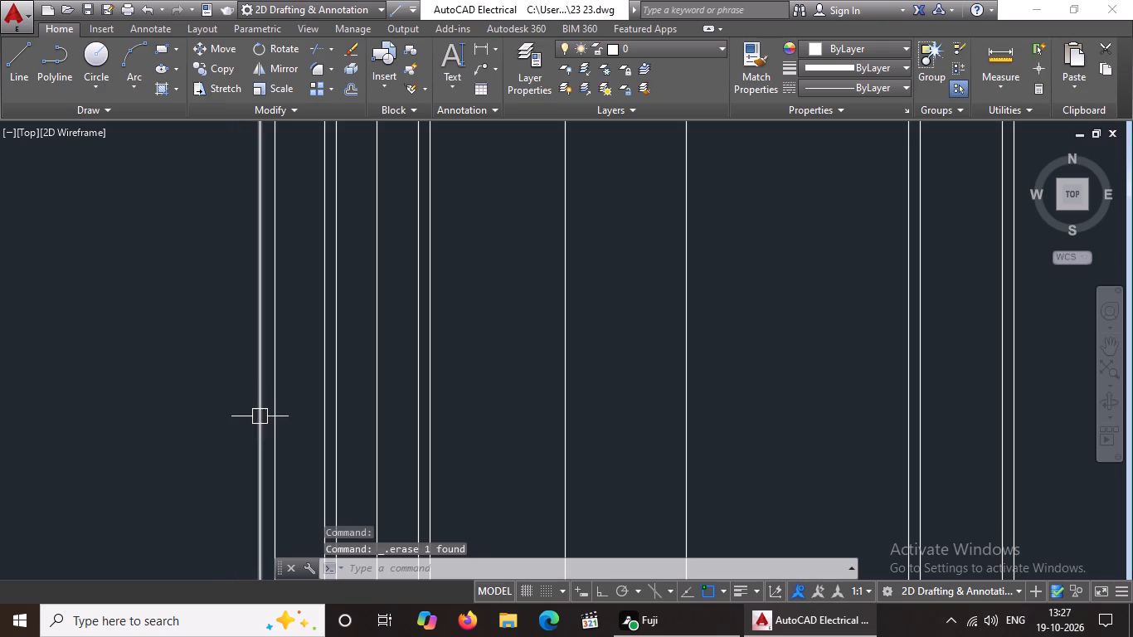
click(260, 416)
key(Delete)
click(279, 415)
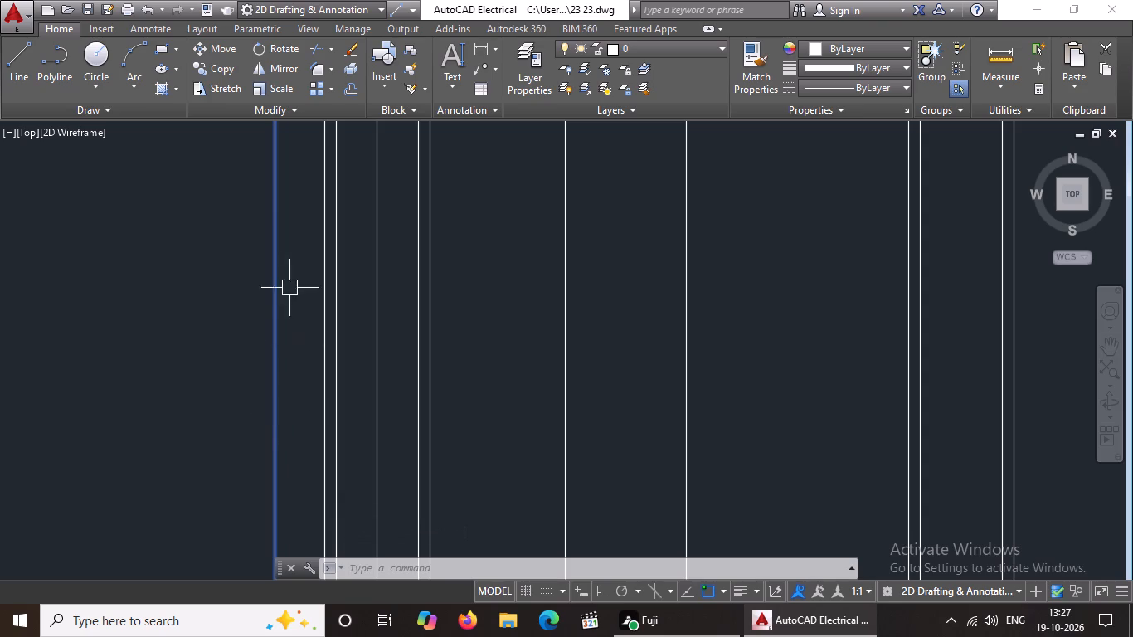
click(274, 394)
key(Delete)
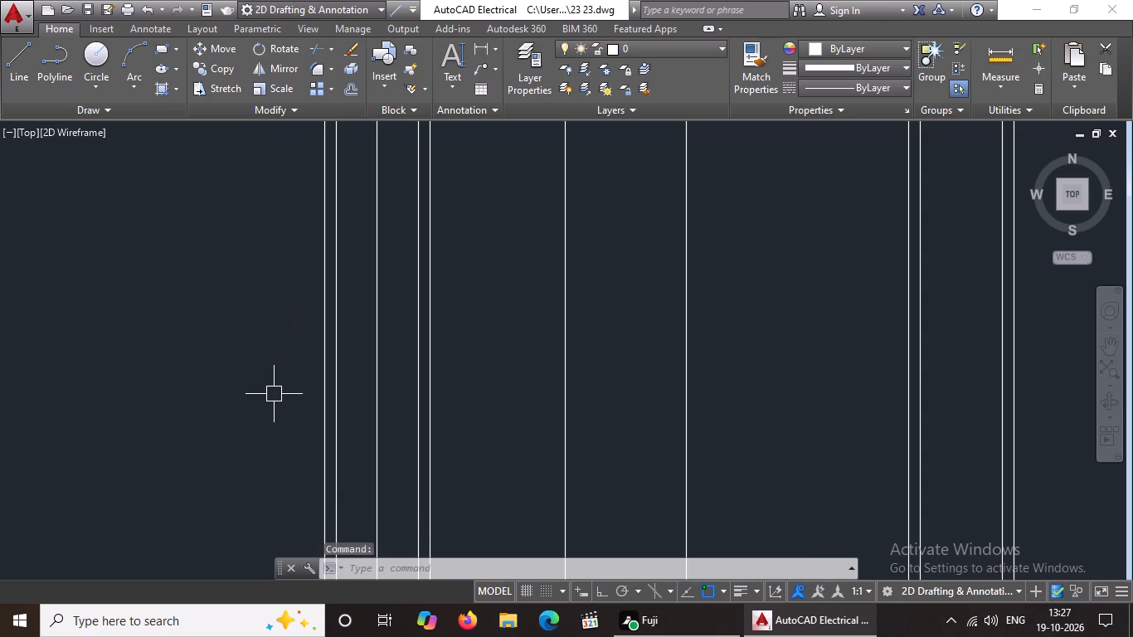
Erase the five vertical construction lines projected from the kitchen's front window on the ground floor plan.
click(323, 362)
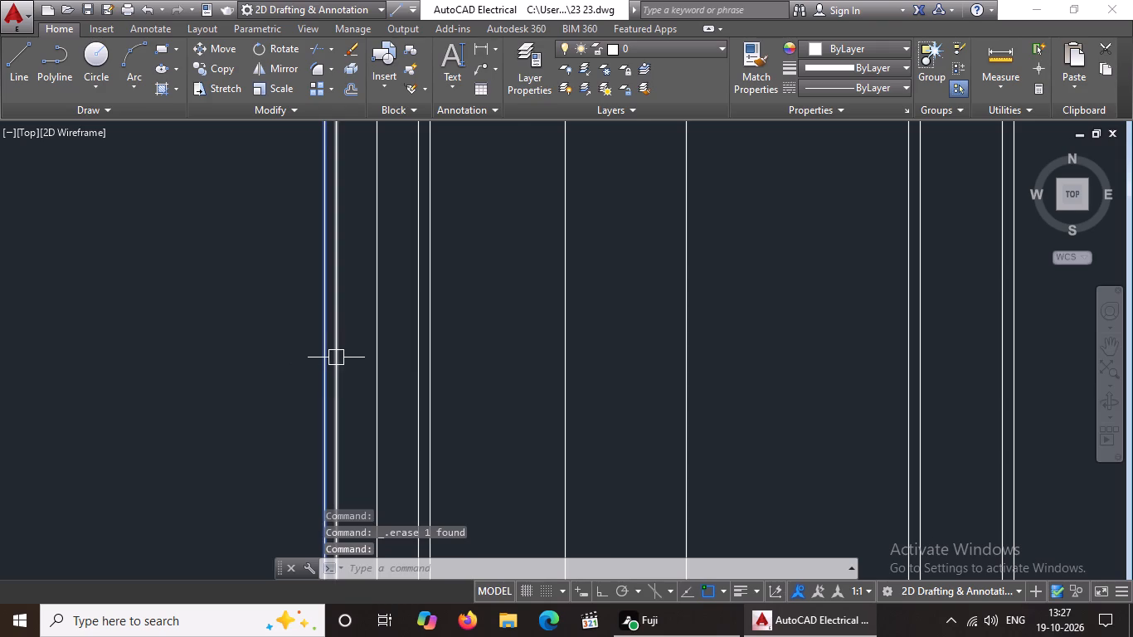
scroll(336, 357, down, 3)
middle_drag(401, 351, 382, 439)
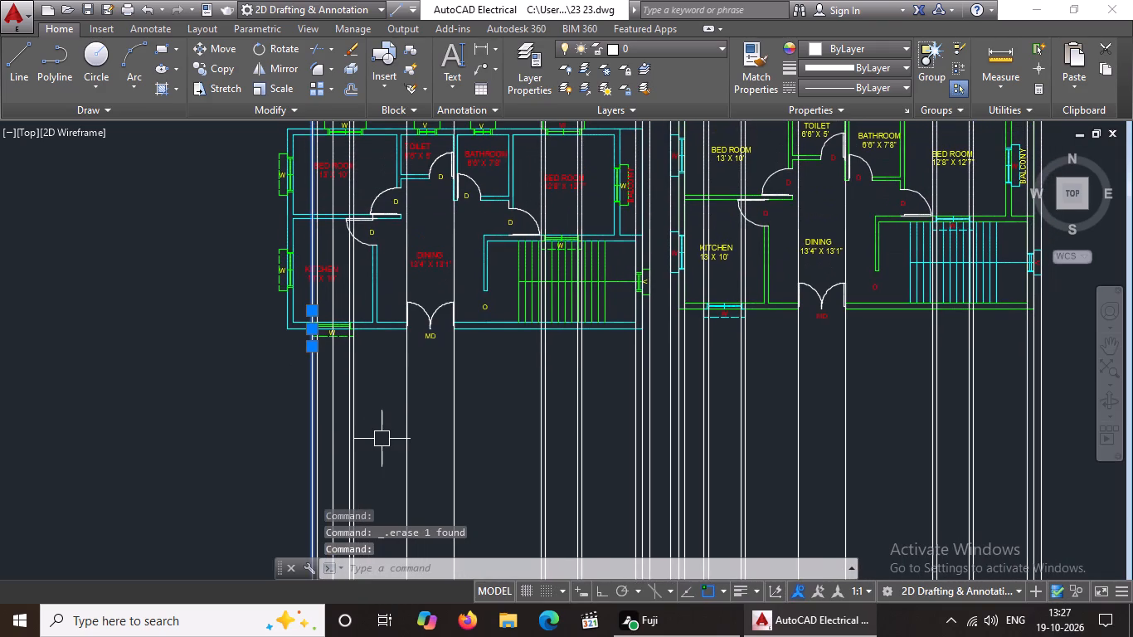
key(Delete)
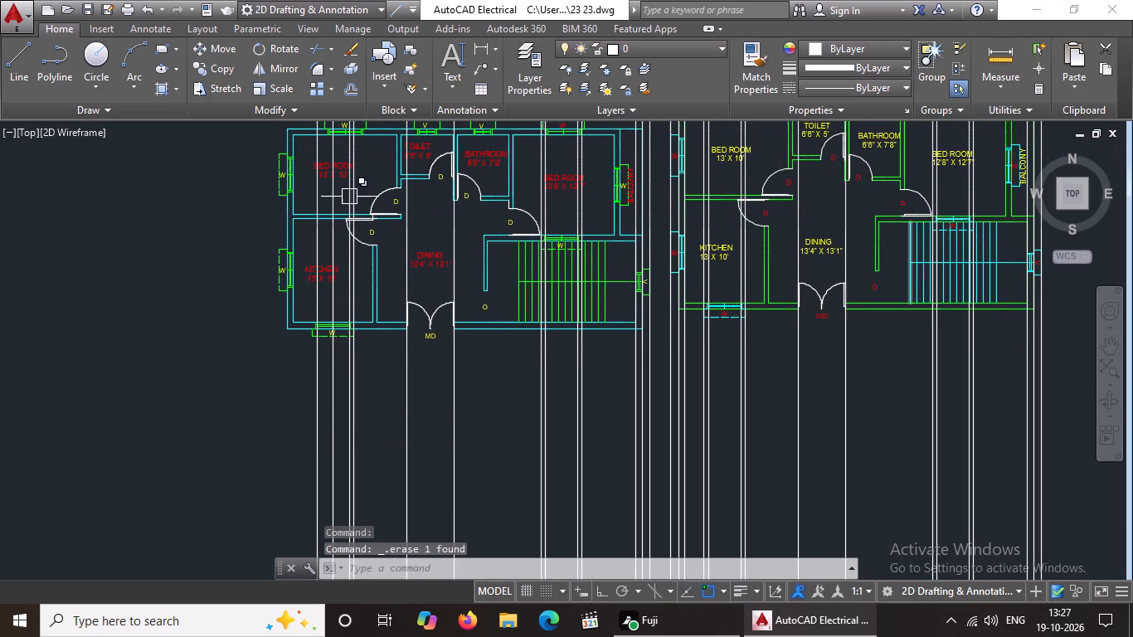
click(312, 363)
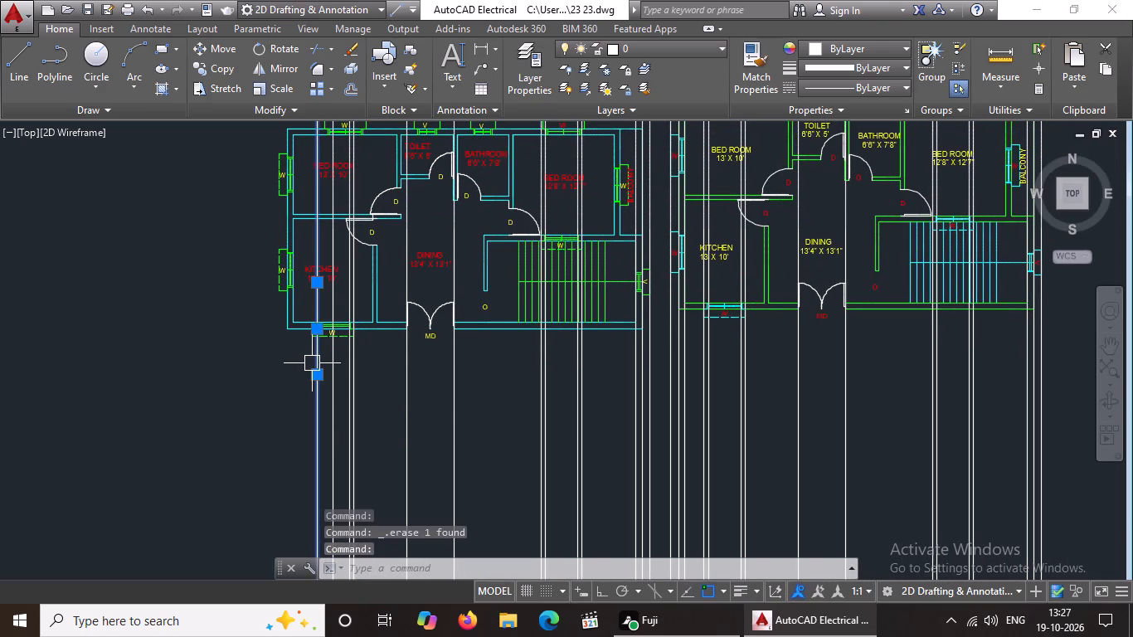
key(Delete)
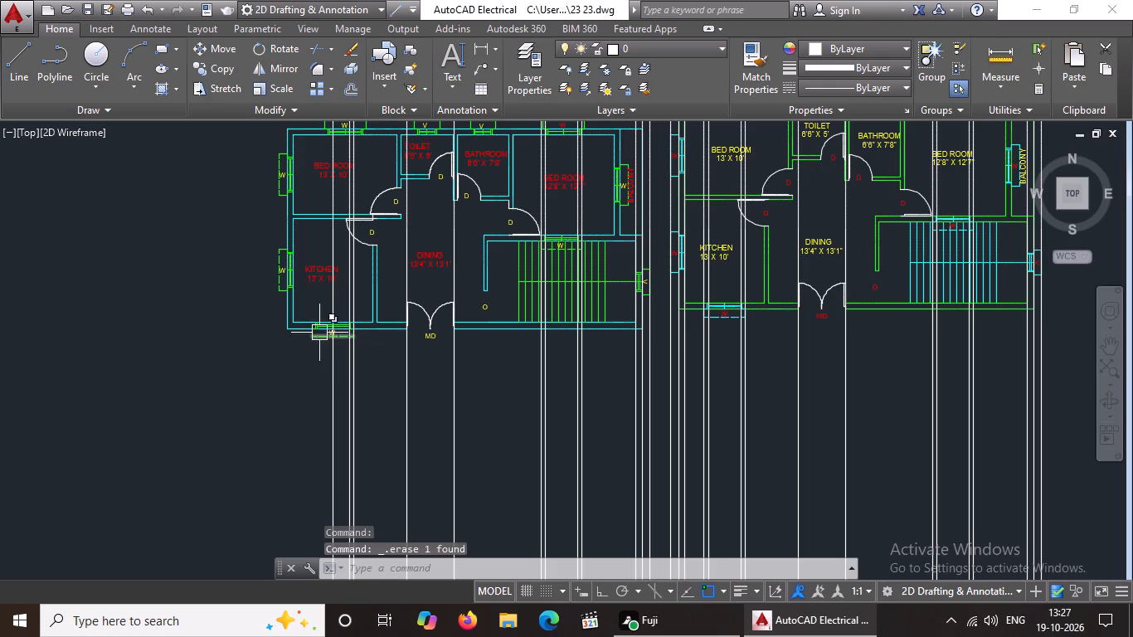
click(338, 362)
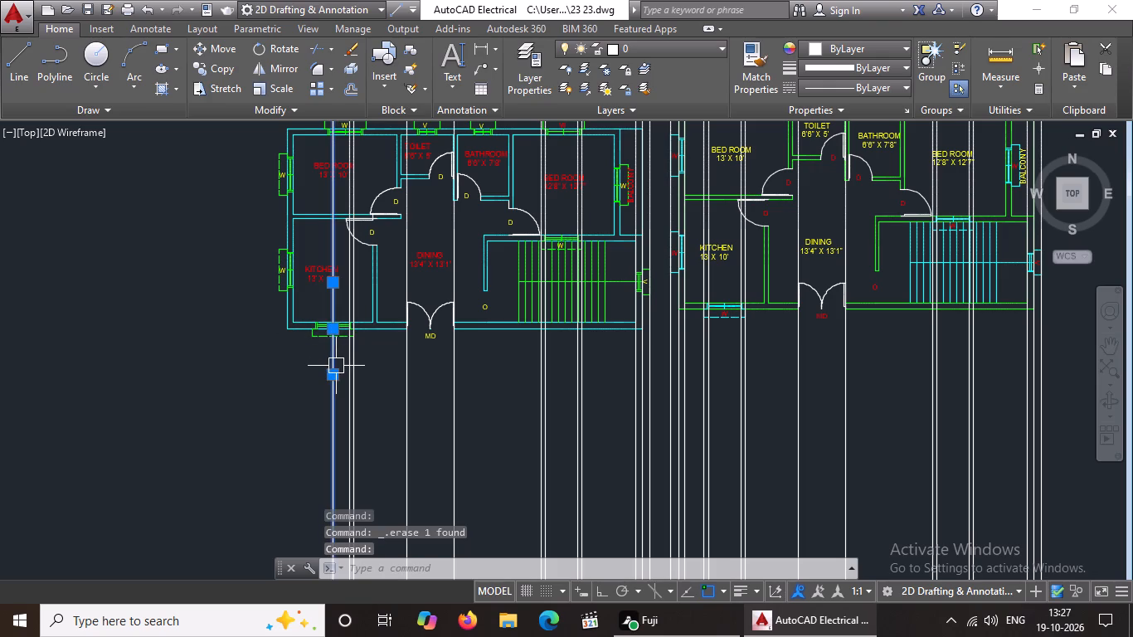
key(Delete)
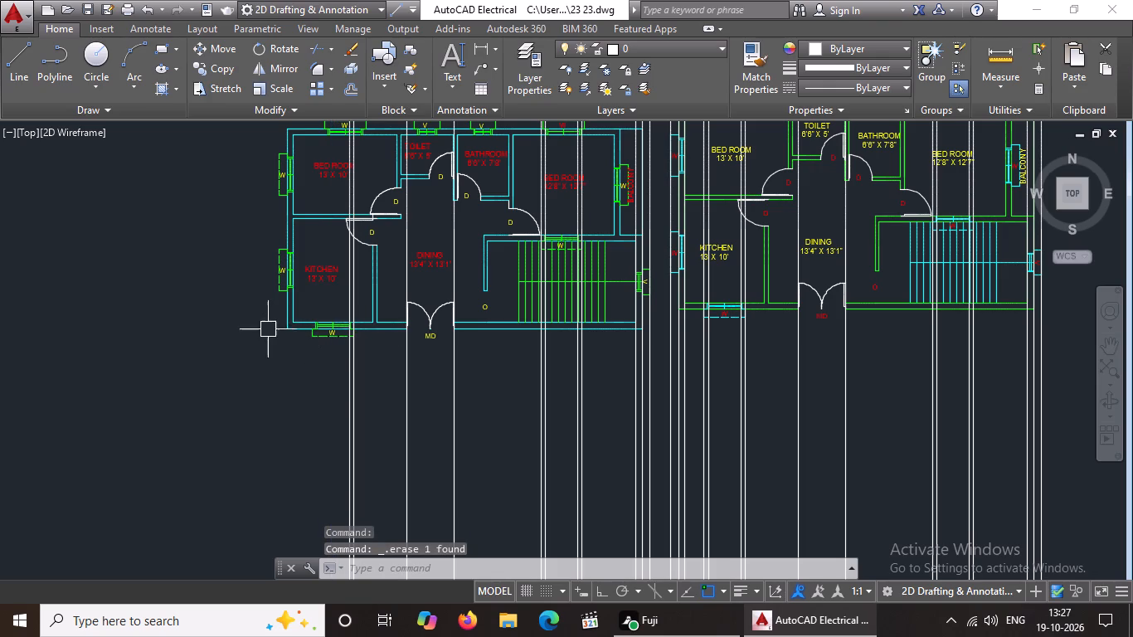
scroll(364, 358, up, 3)
click(294, 348)
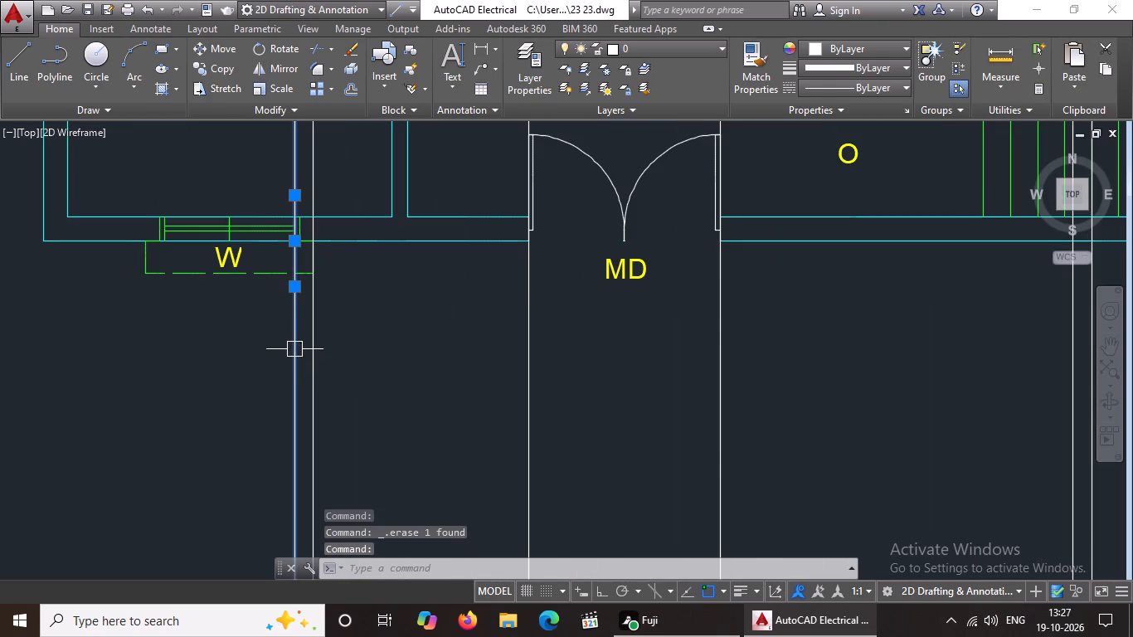
key(Delete)
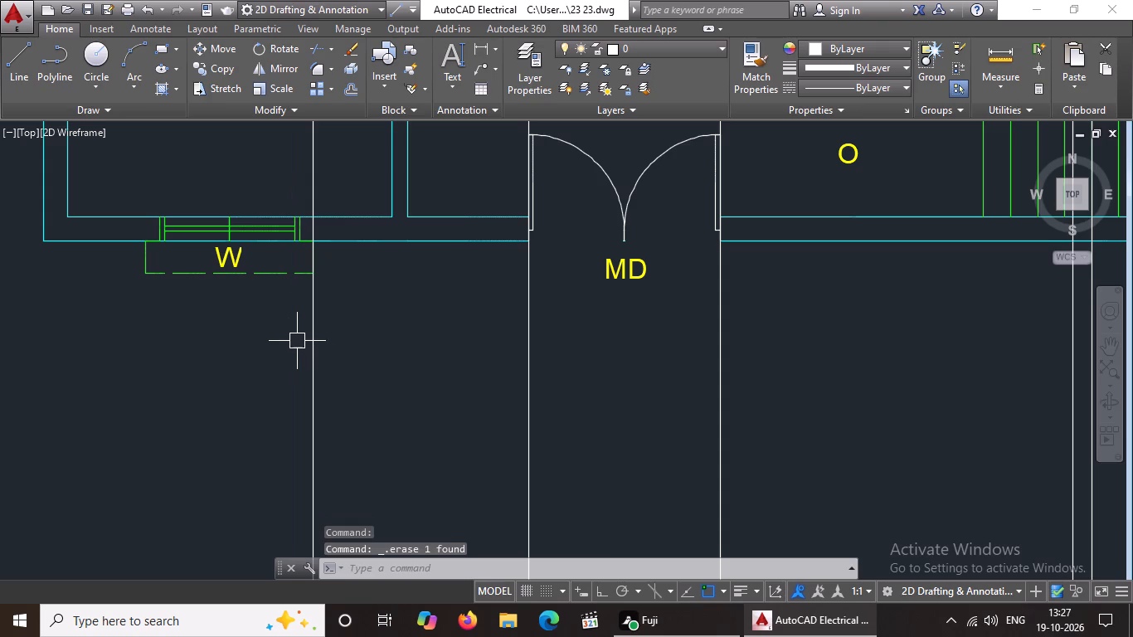
click(314, 333)
key(Delete)
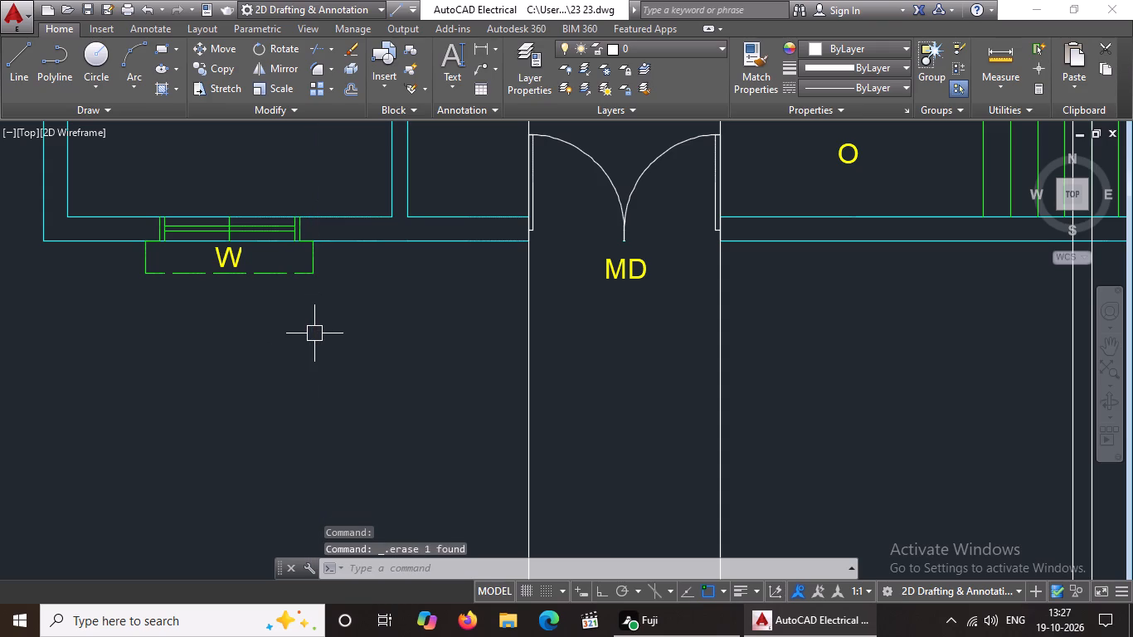
Erase the two vertical construction lines projected from the main door jambs of the ground floor plan.
scroll(436, 300, down, 4)
click(456, 338)
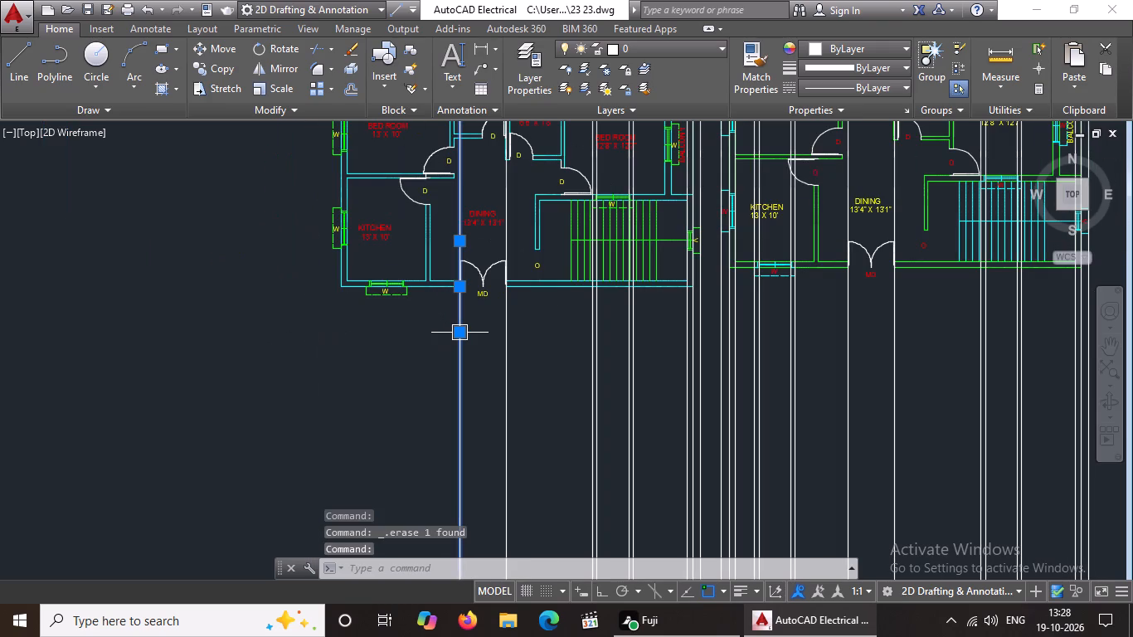
key(Delete)
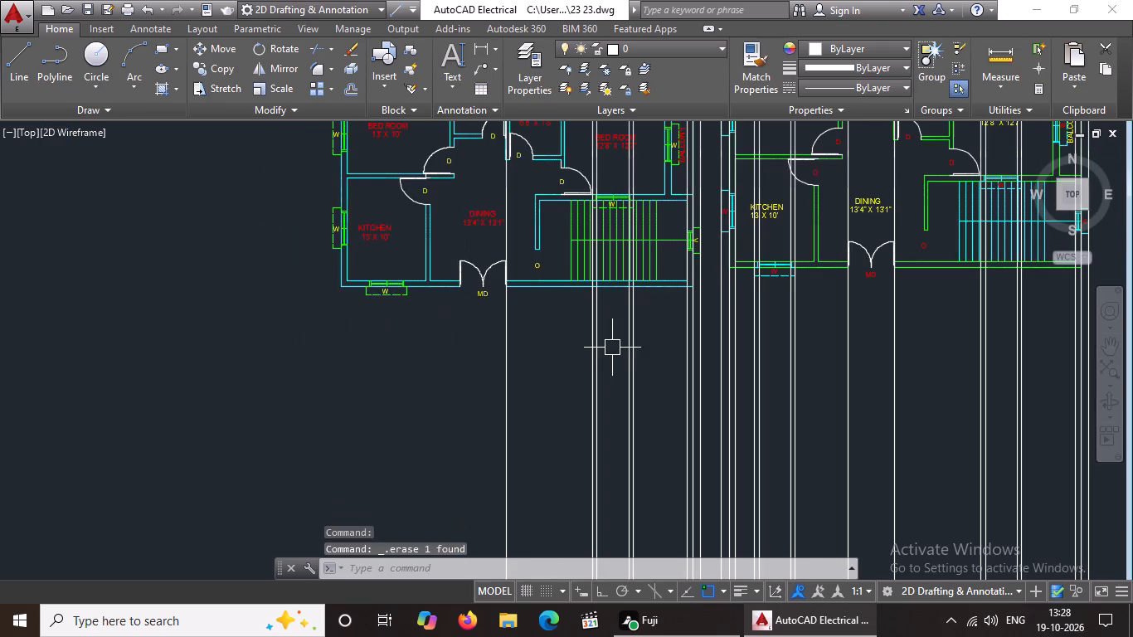
click(499, 368)
key(Delete)
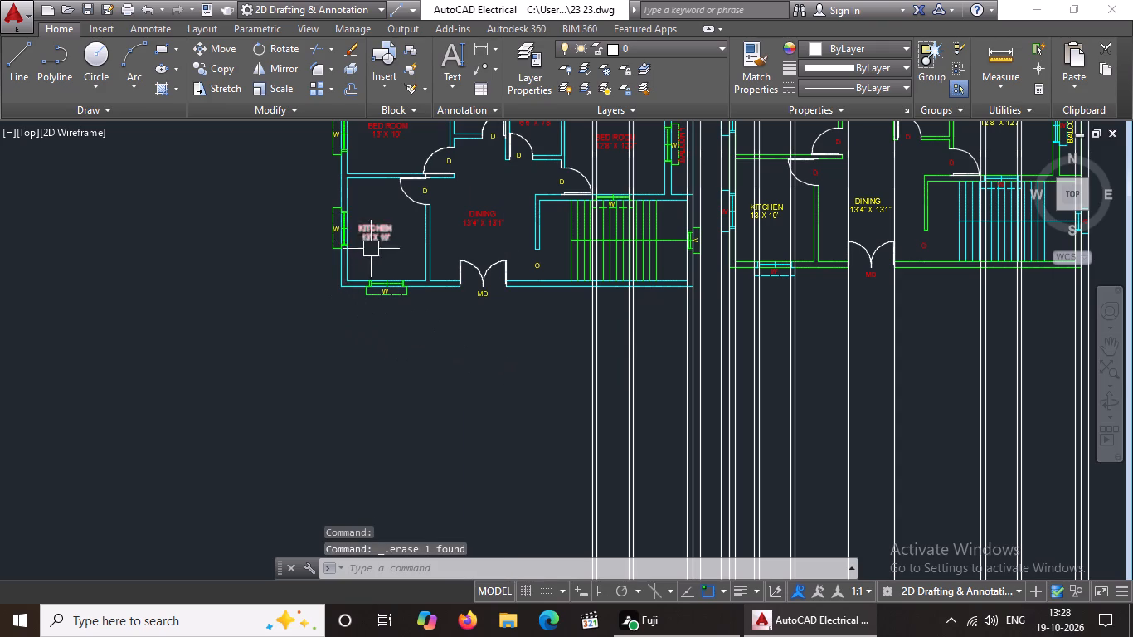
Erase the four vertical construction lines projected from the window between the bedroom and staircase on the ground floor plan.
scroll(374, 255, up, 3)
scroll(374, 255, down, 4)
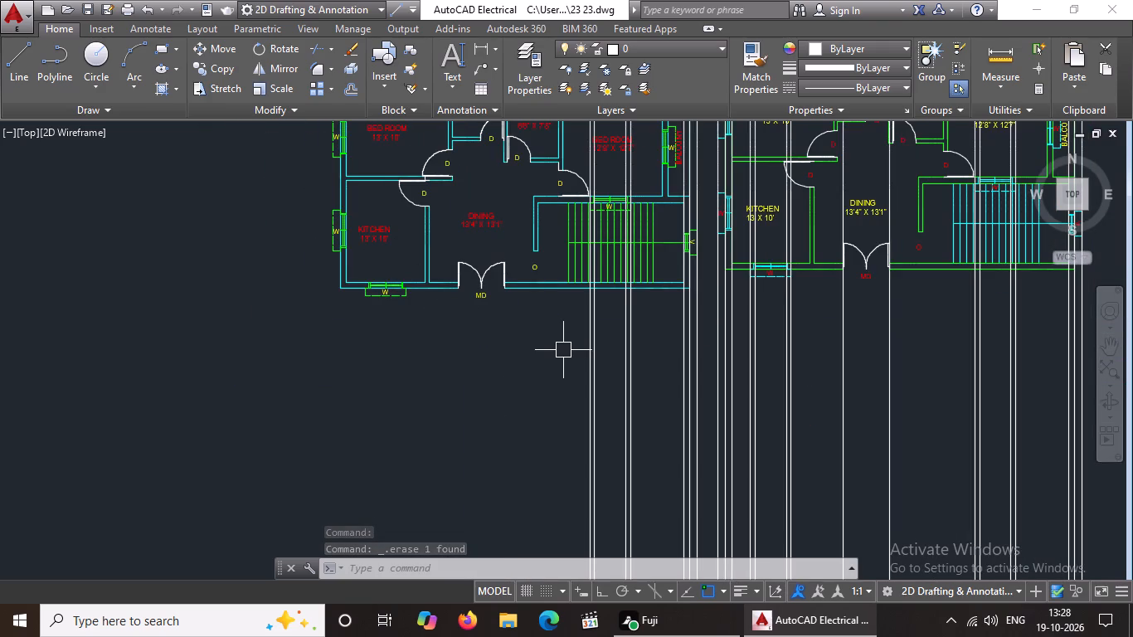
middle_drag(525, 363, 356, 400)
scroll(421, 398, up, 4)
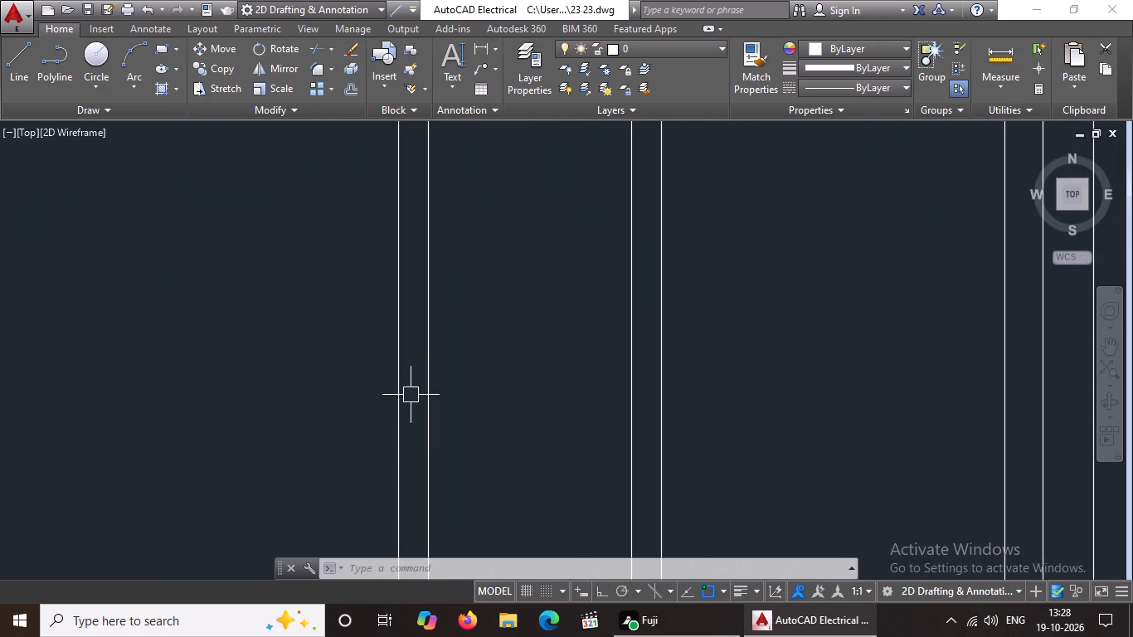
click(403, 395)
key(Delete)
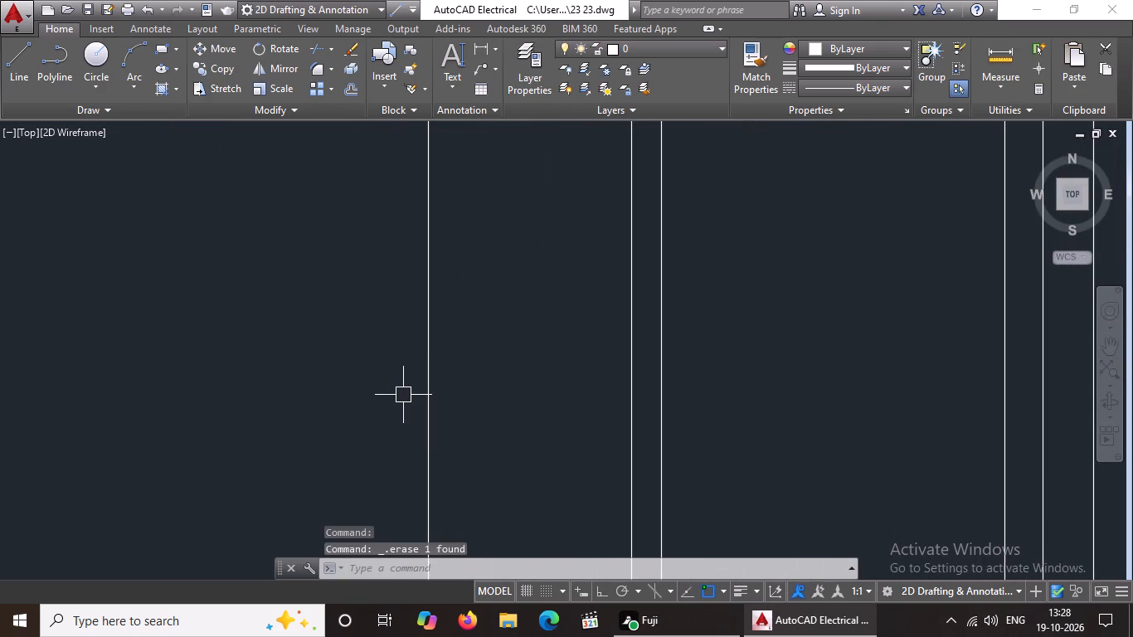
scroll(418, 391, down, 3)
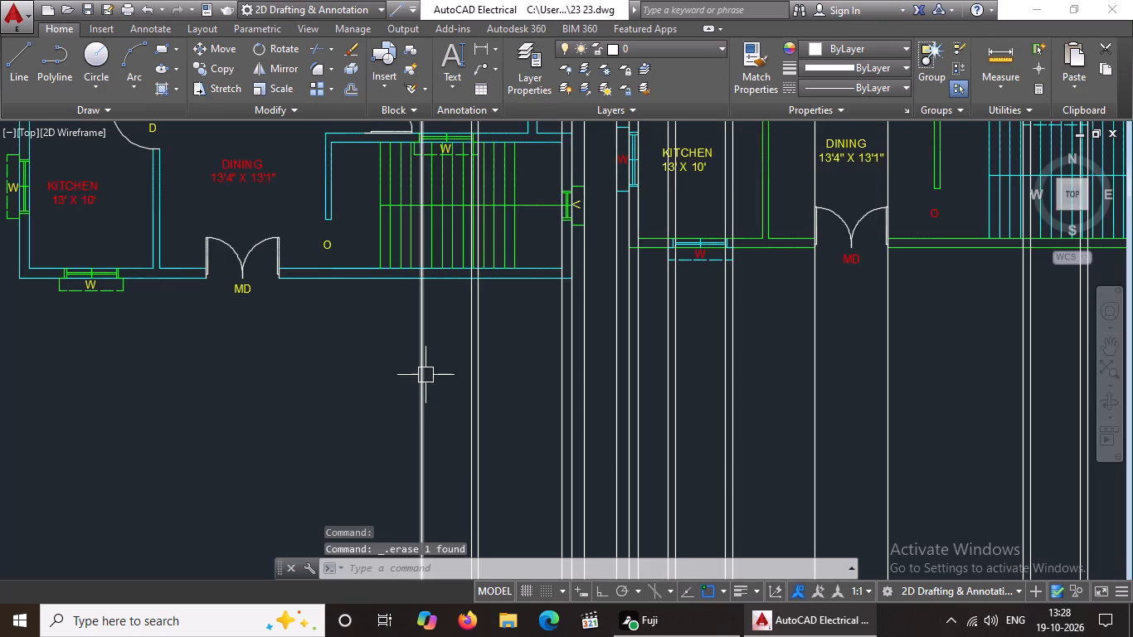
click(425, 375)
key(Delete)
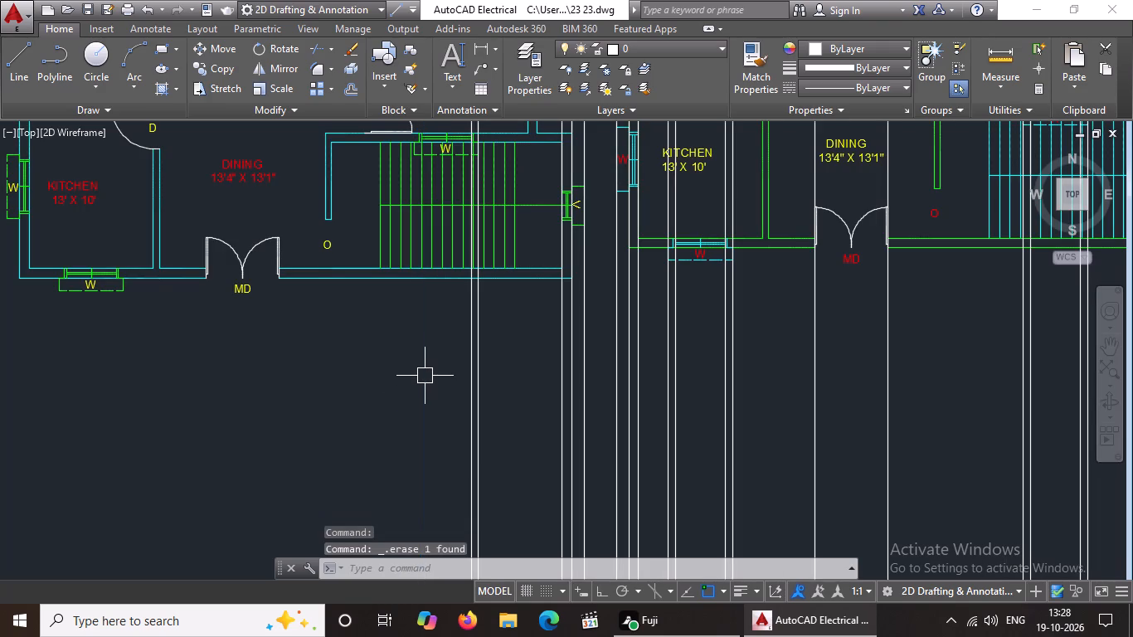
click(469, 322)
key(Delete)
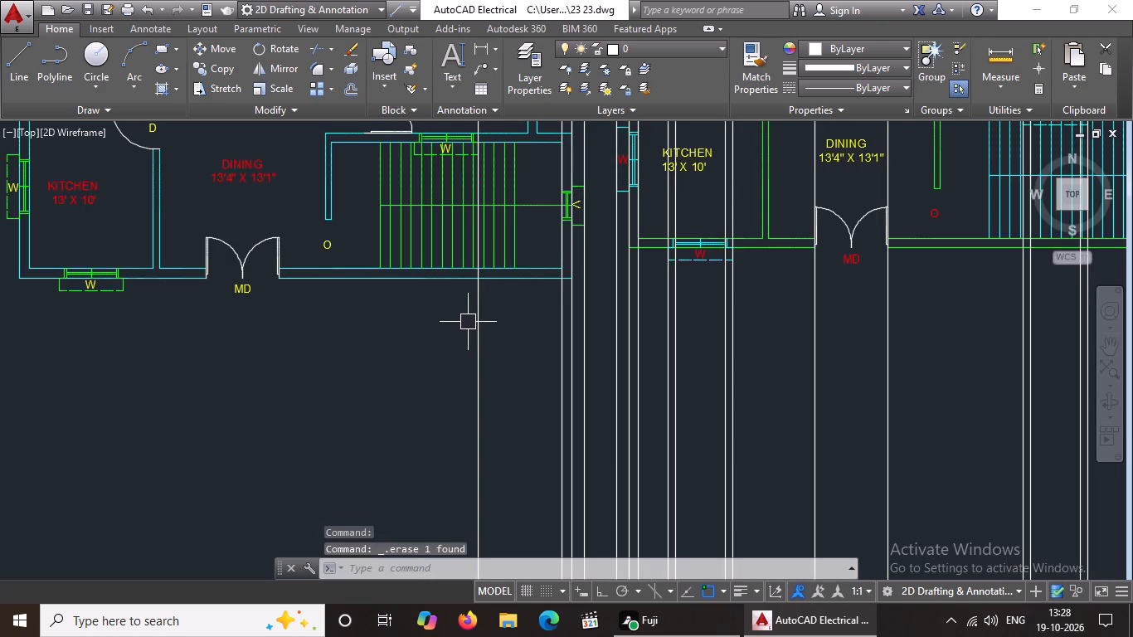
click(474, 324)
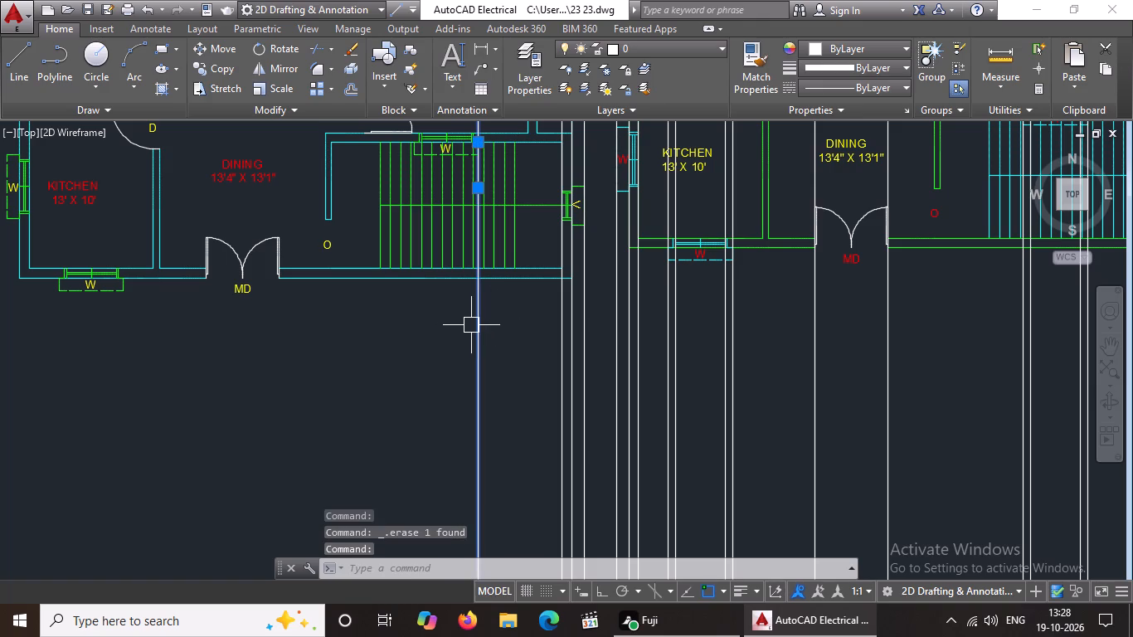
key(Delete)
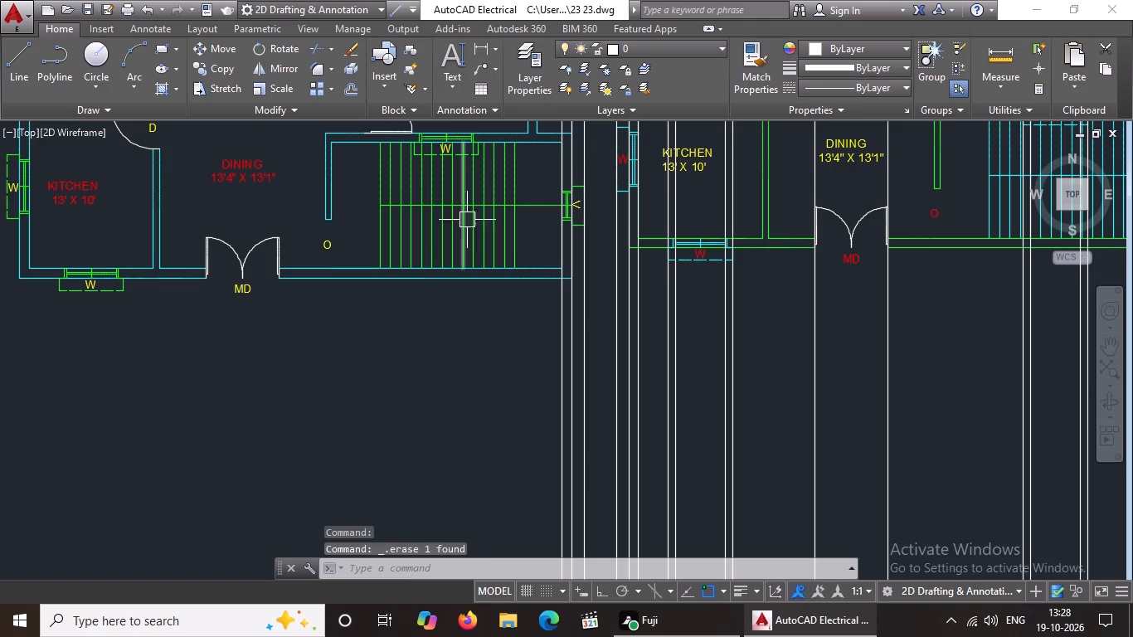
Erase the three vertical construction lines projected from the ground floor plan's staircase-side outer wall and its ventilator shade.
click(560, 355)
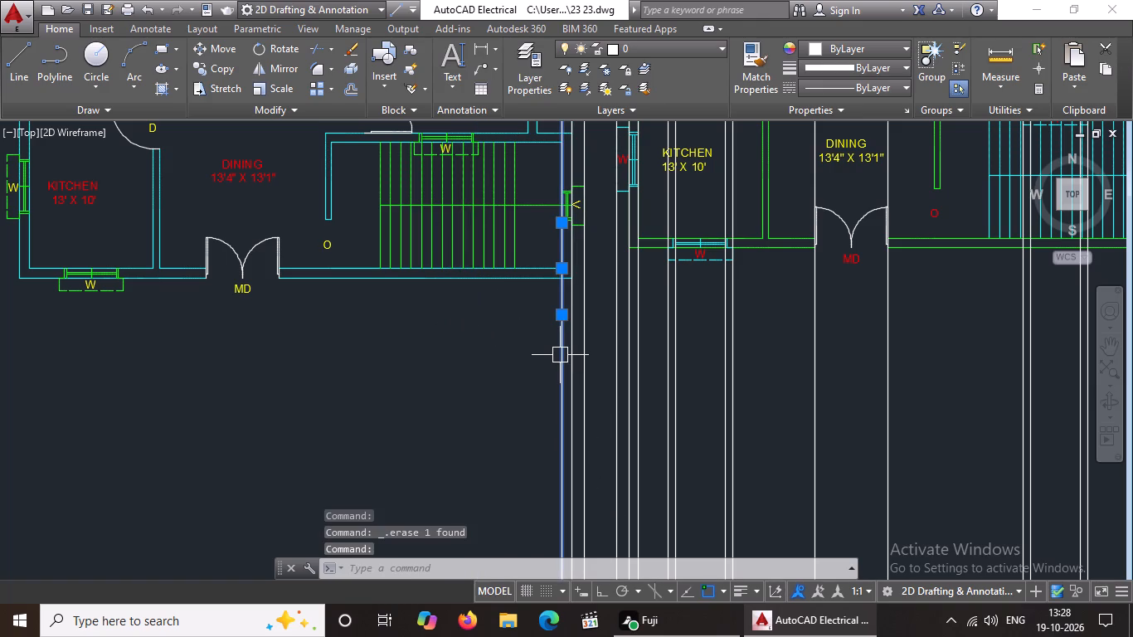
key(Delete)
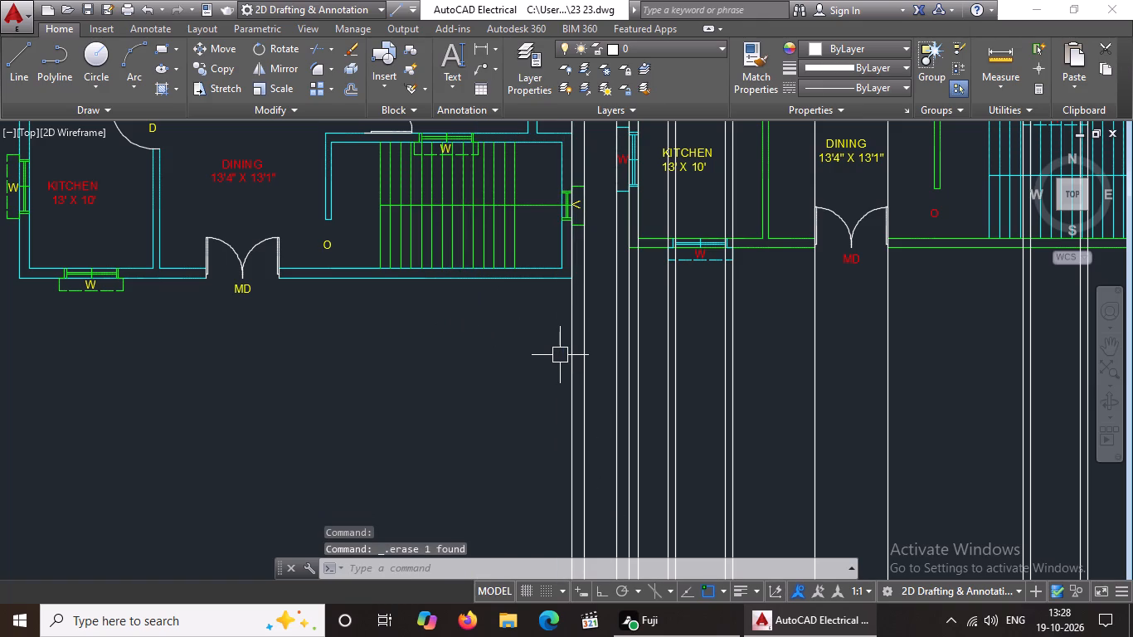
click(575, 319)
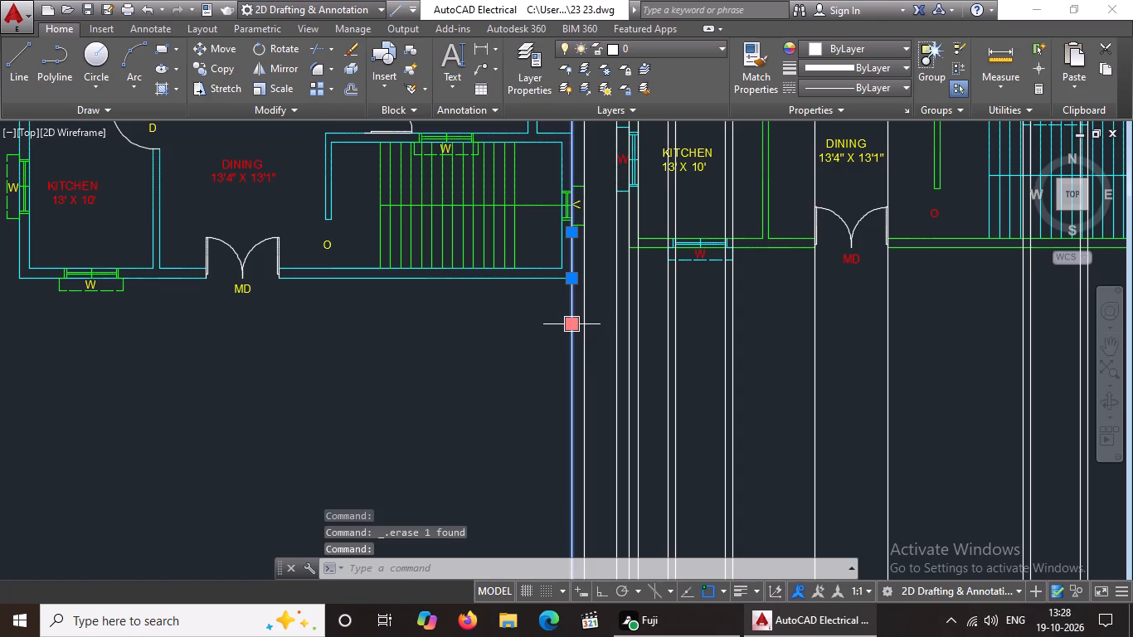
key(Delete)
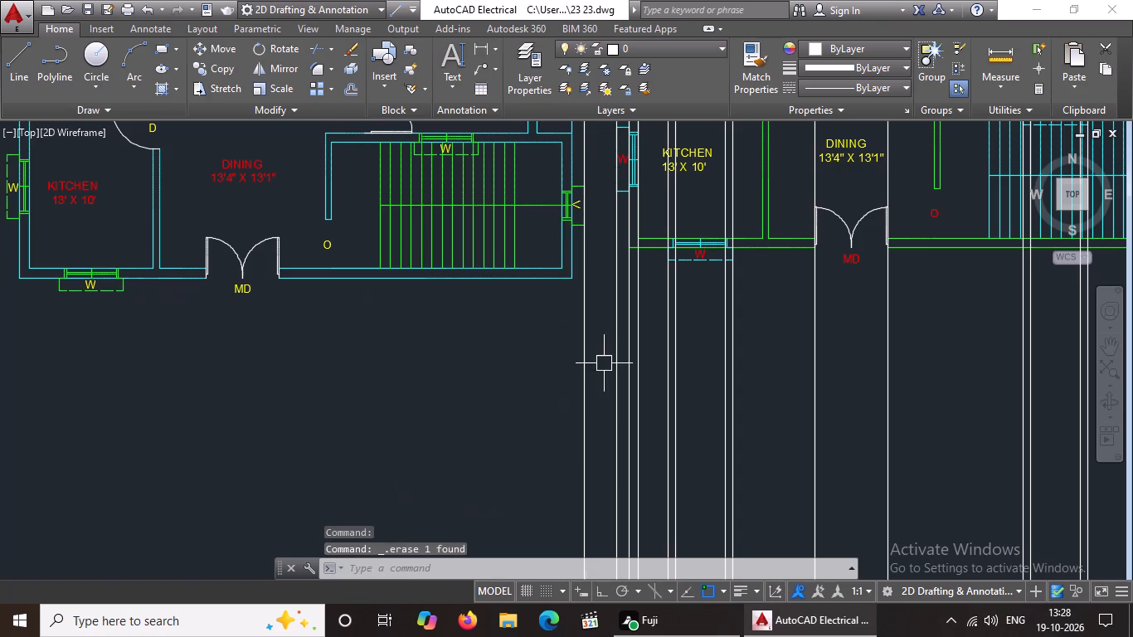
click(587, 396)
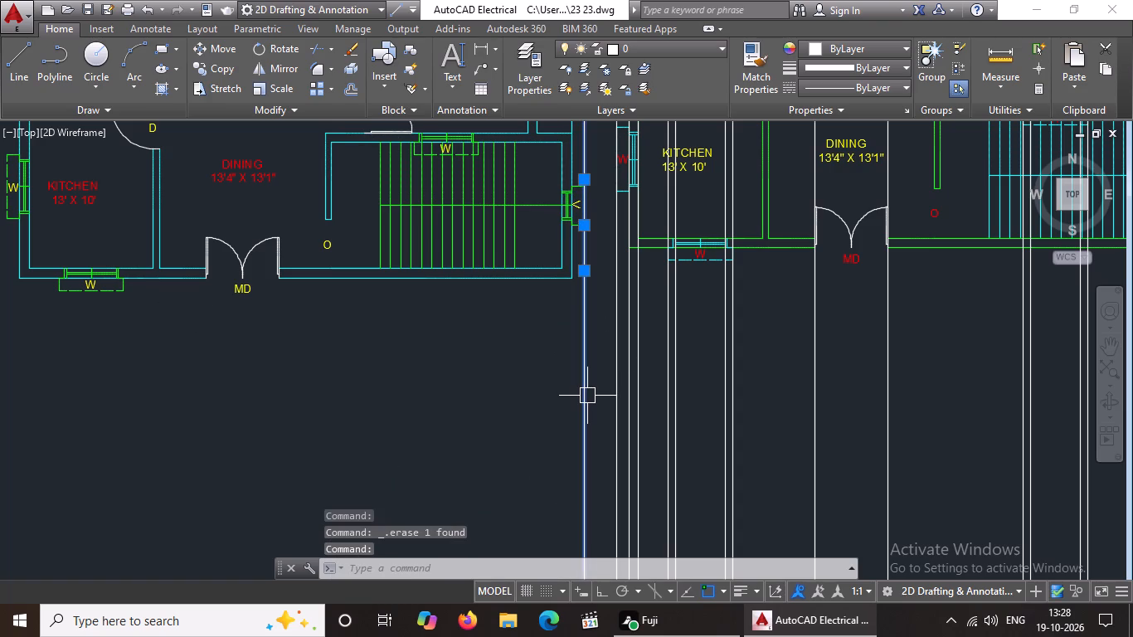
key(Delete)
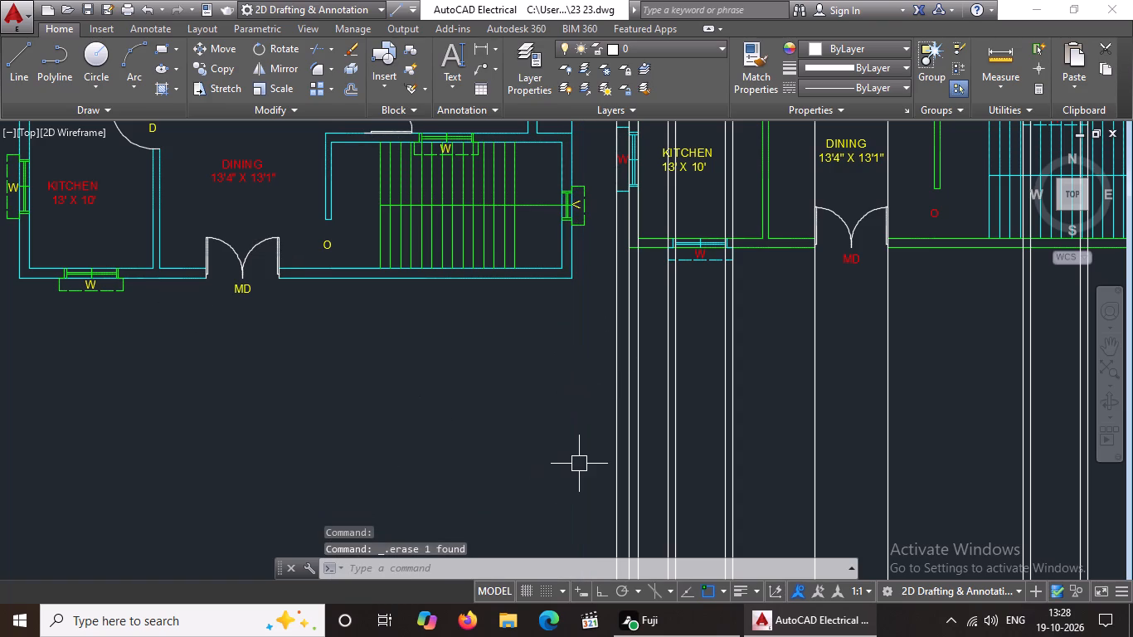
Erase the three vertical construction lines projected from the first floor plan's kitchen-side outer wall and its window shades.
scroll(714, 316, down, 2)
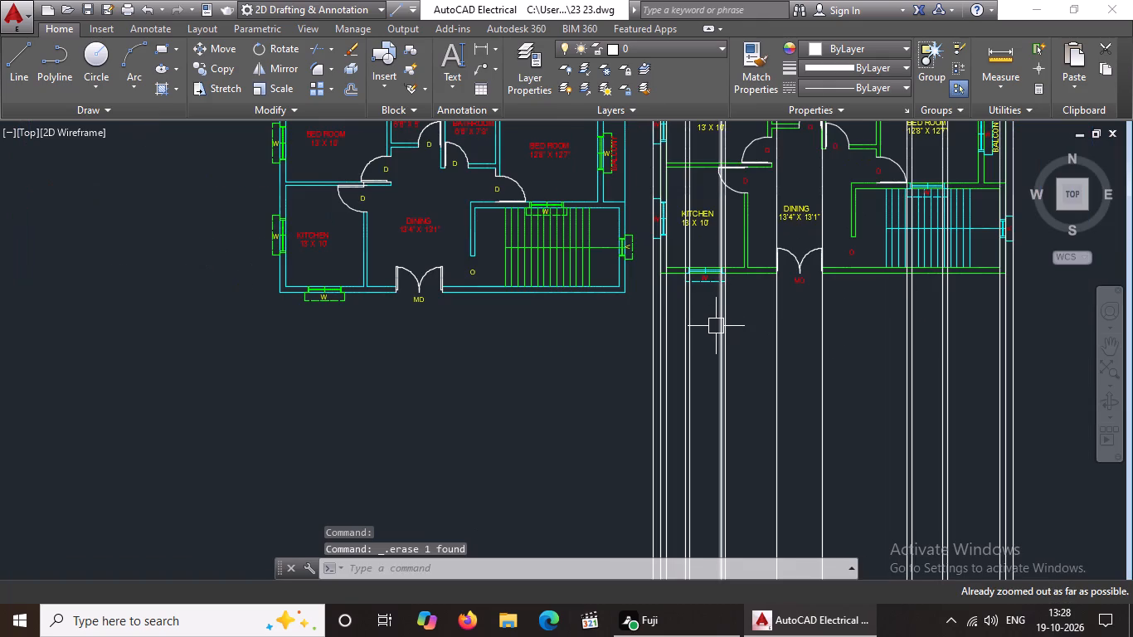
middle_drag(716, 326, 567, 357)
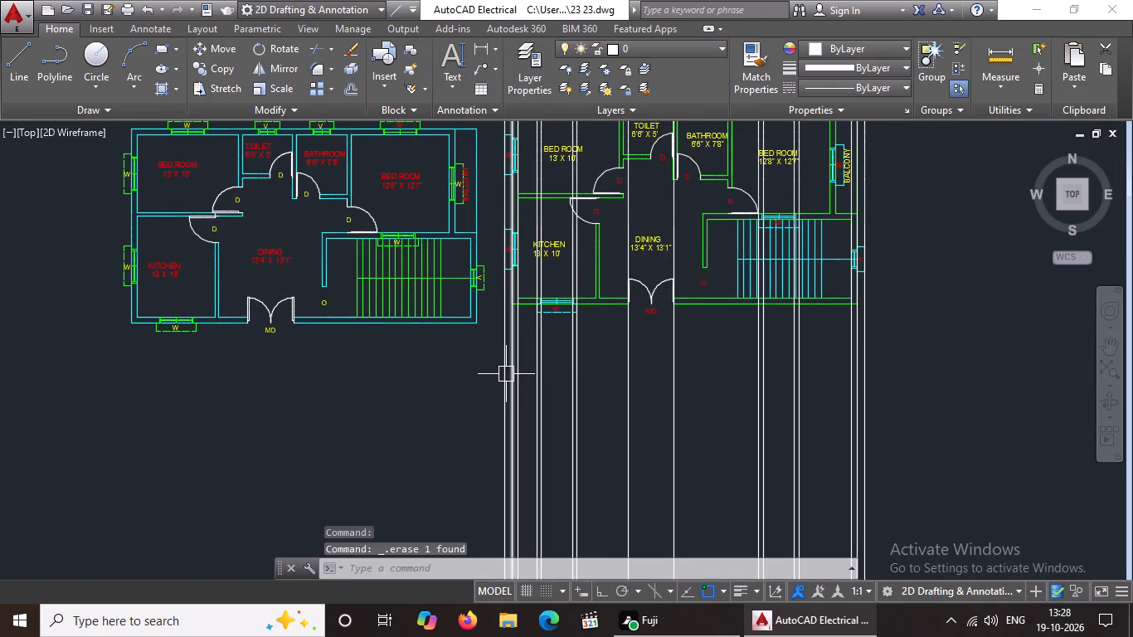
scroll(506, 374, up, 4)
click(479, 378)
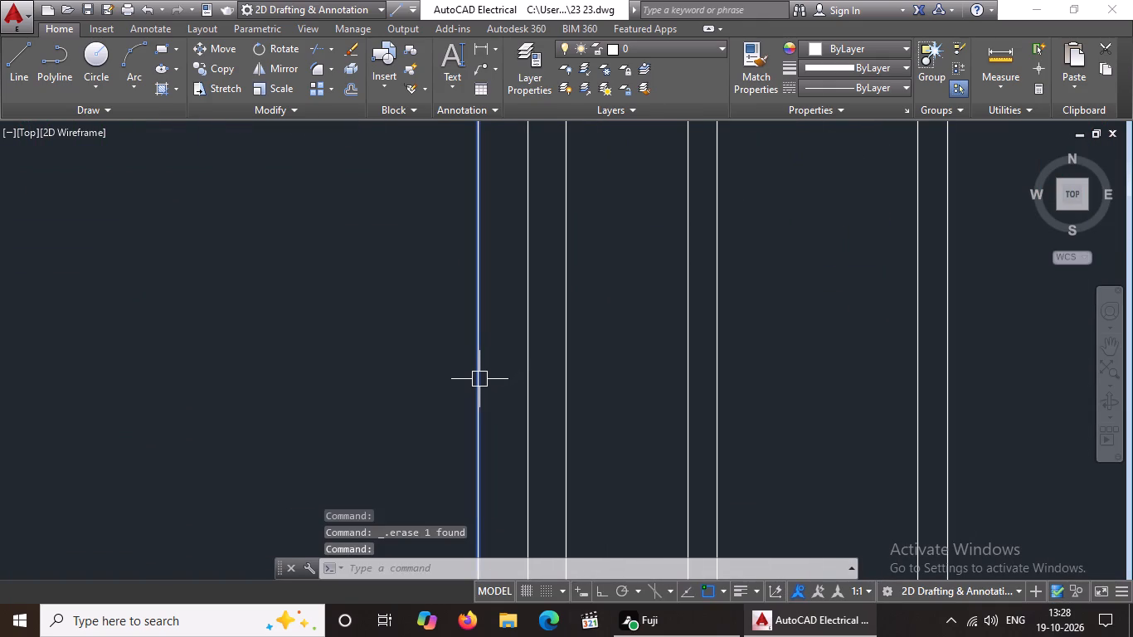
key(Delete)
scroll(593, 438, down, 3)
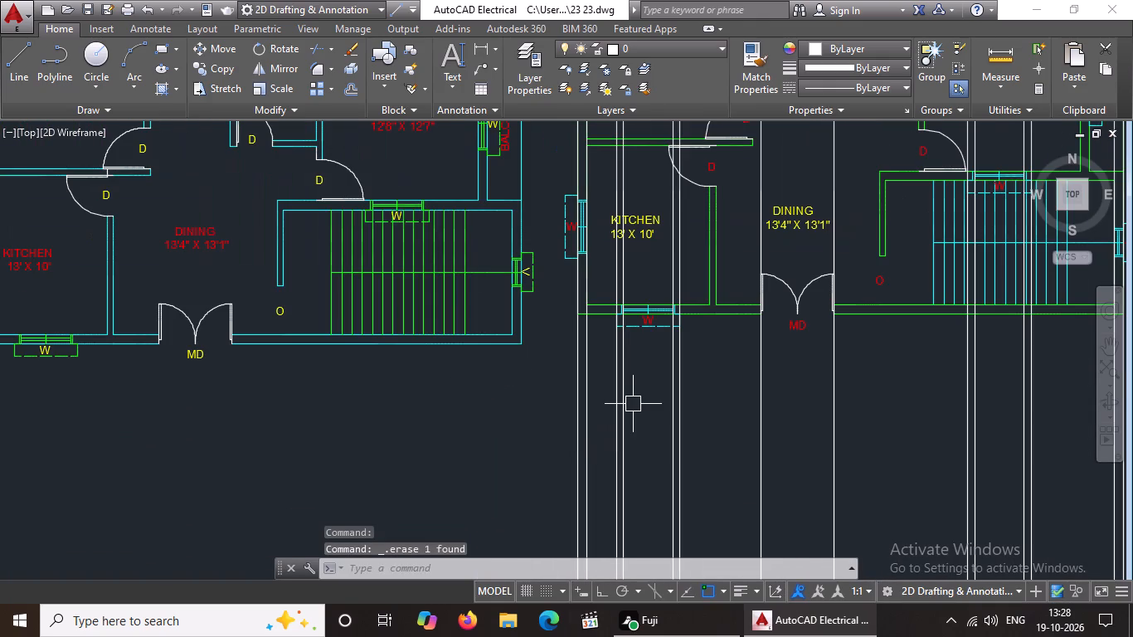
middle_drag(638, 401, 525, 421)
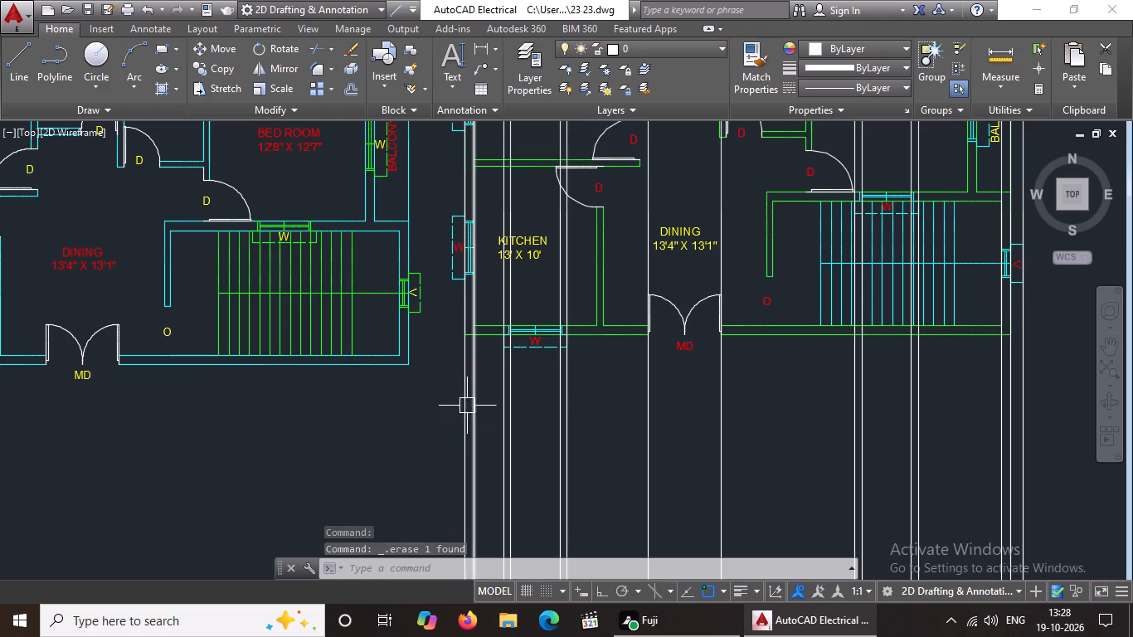
click(460, 409)
key(Delete)
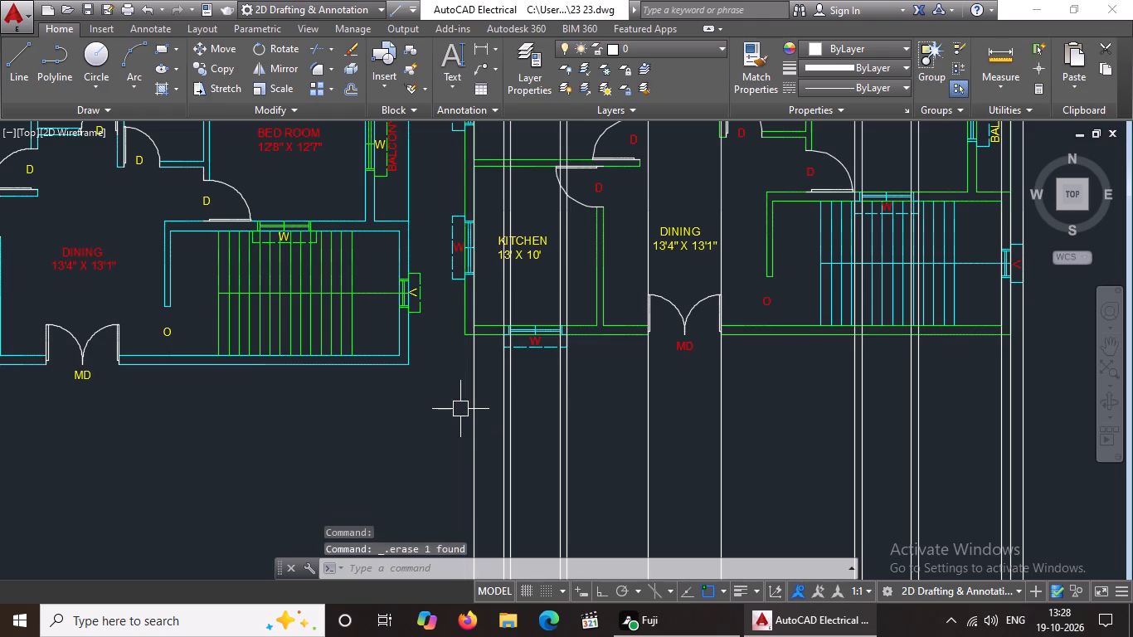
click(471, 411)
key(Delete)
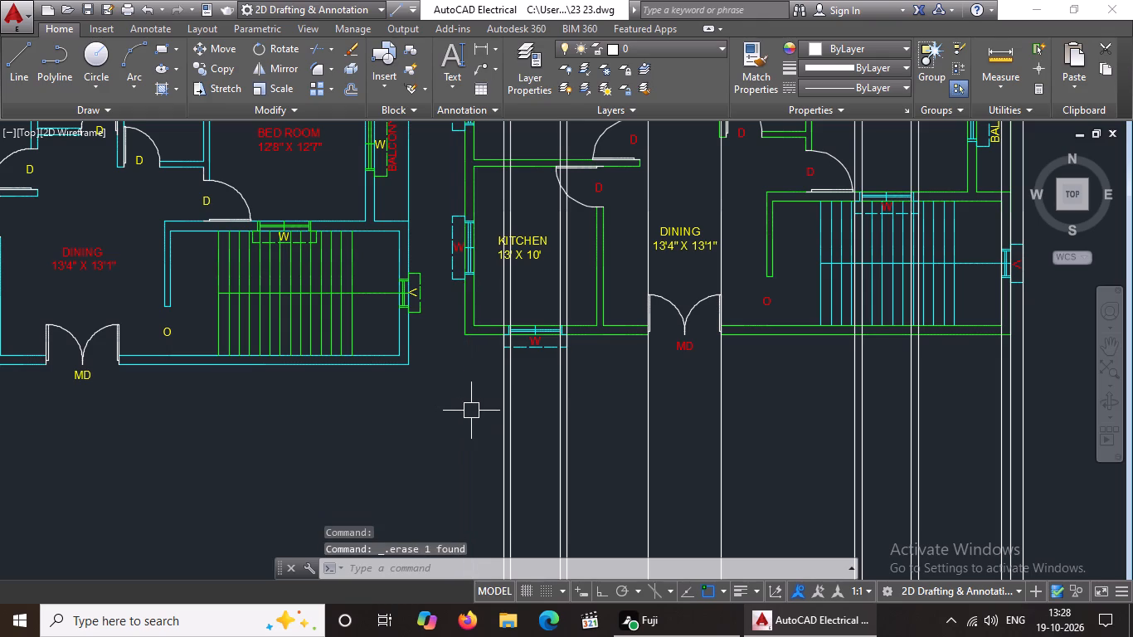
Erase the four vertical construction lines projected from the kitchen's front window on the first floor plan.
click(500, 396)
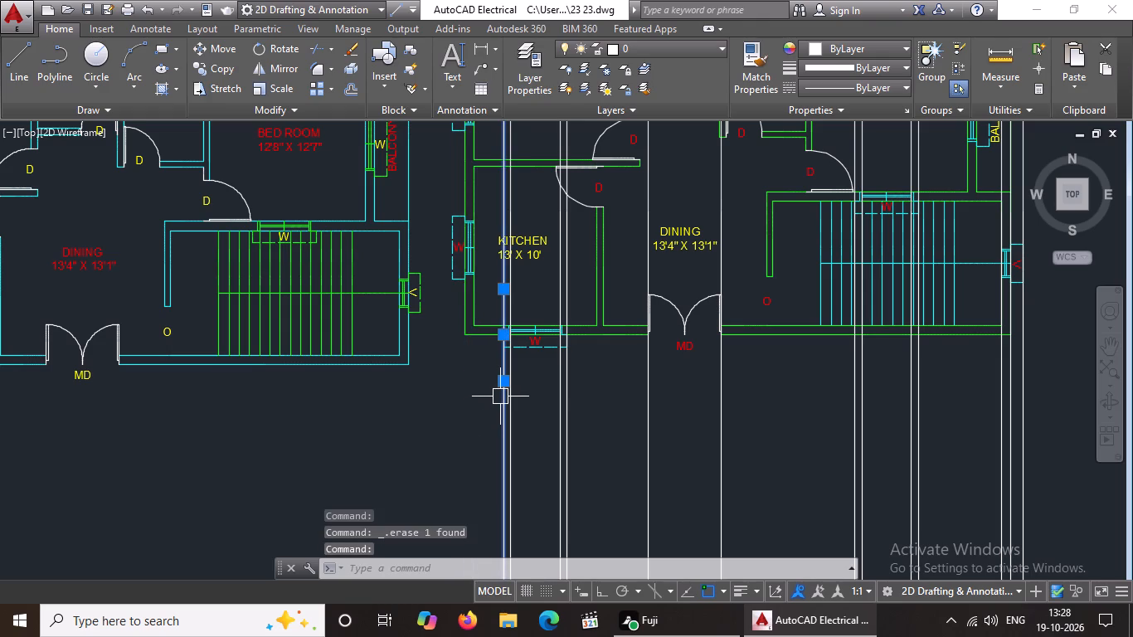
key(Delete)
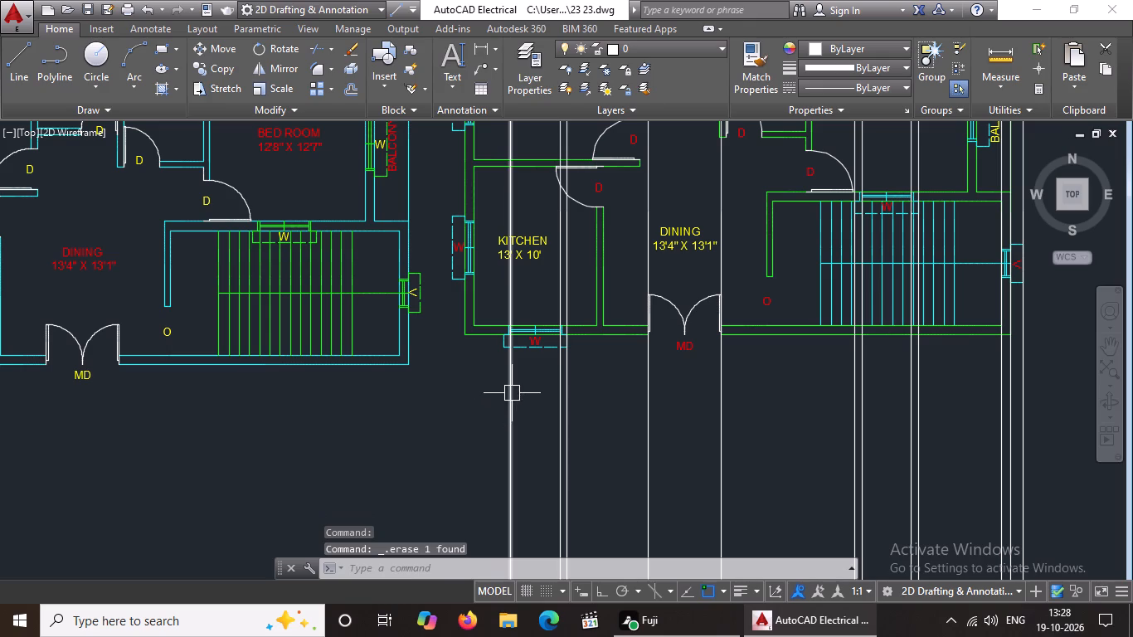
click(514, 392)
key(Delete)
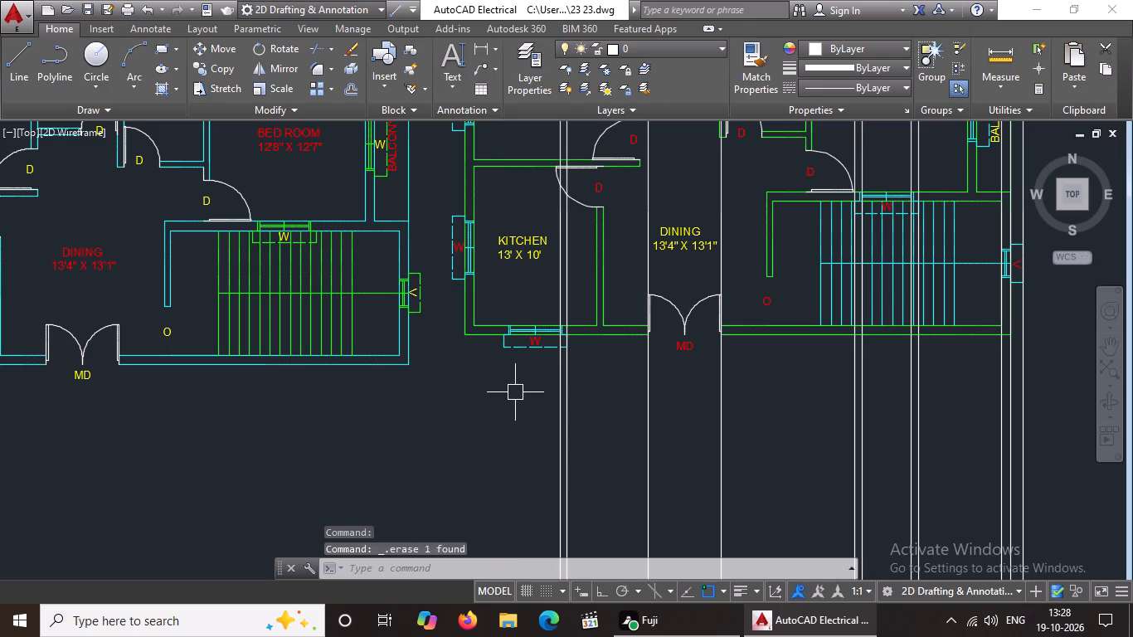
click(557, 386)
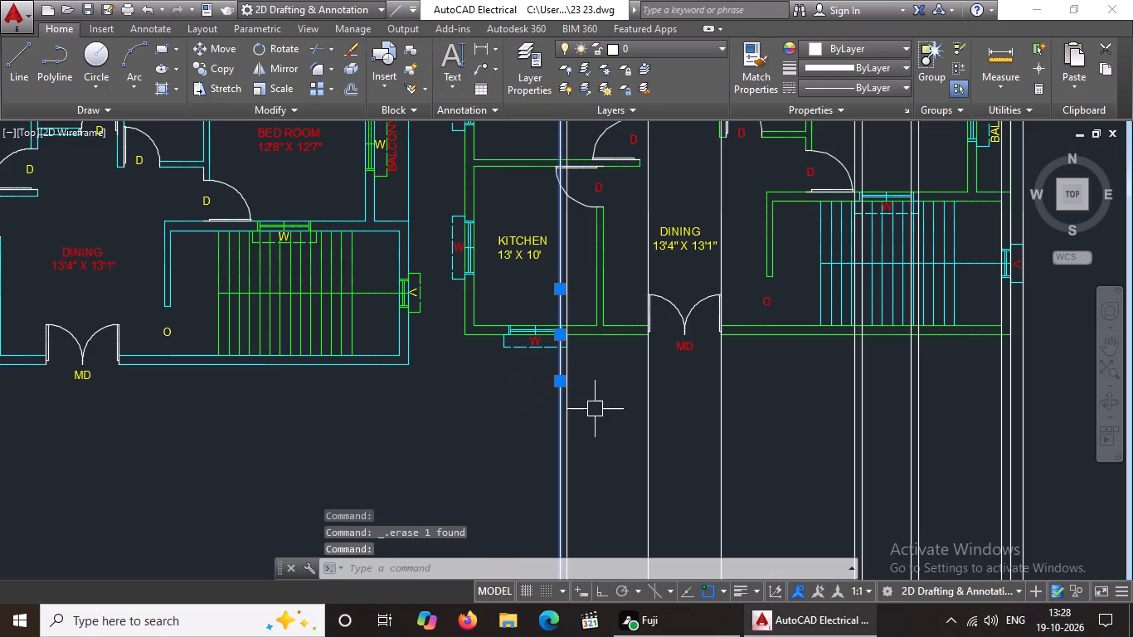
key(Delete)
click(569, 420)
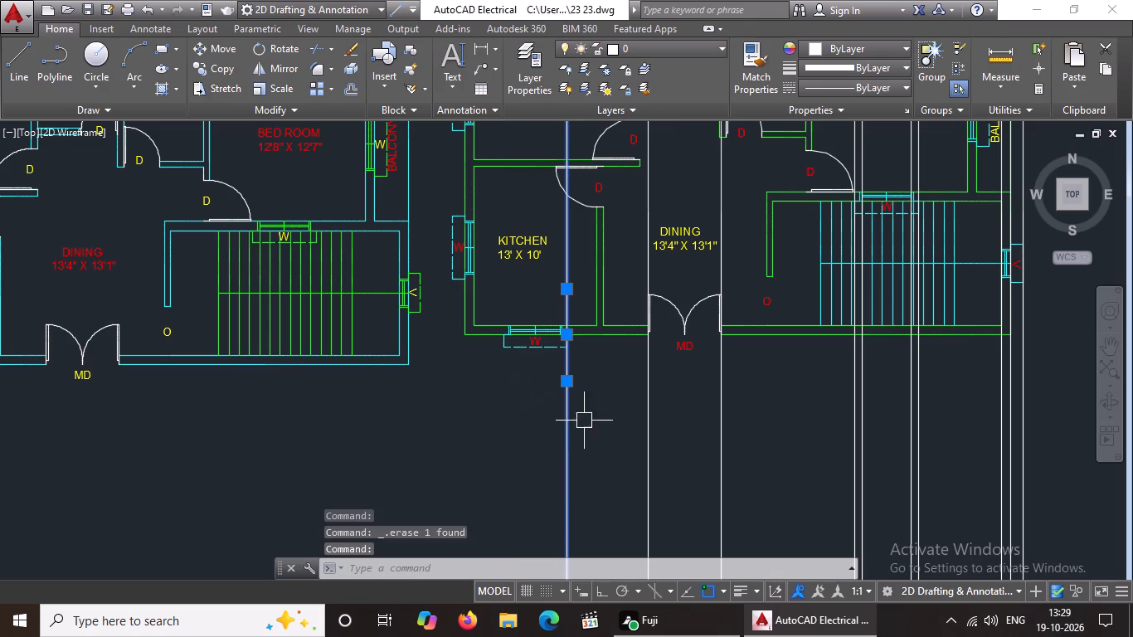
key(Delete)
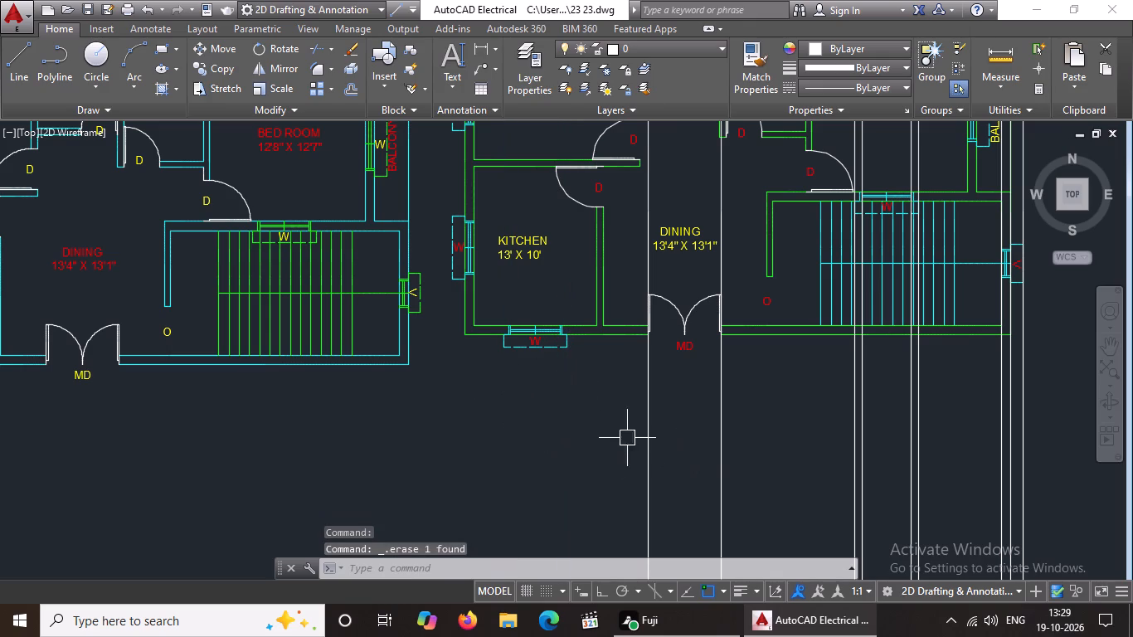
Erase the two vertical construction lines projected from the main door jambs of the first floor plan.
click(647, 430)
key(Delete)
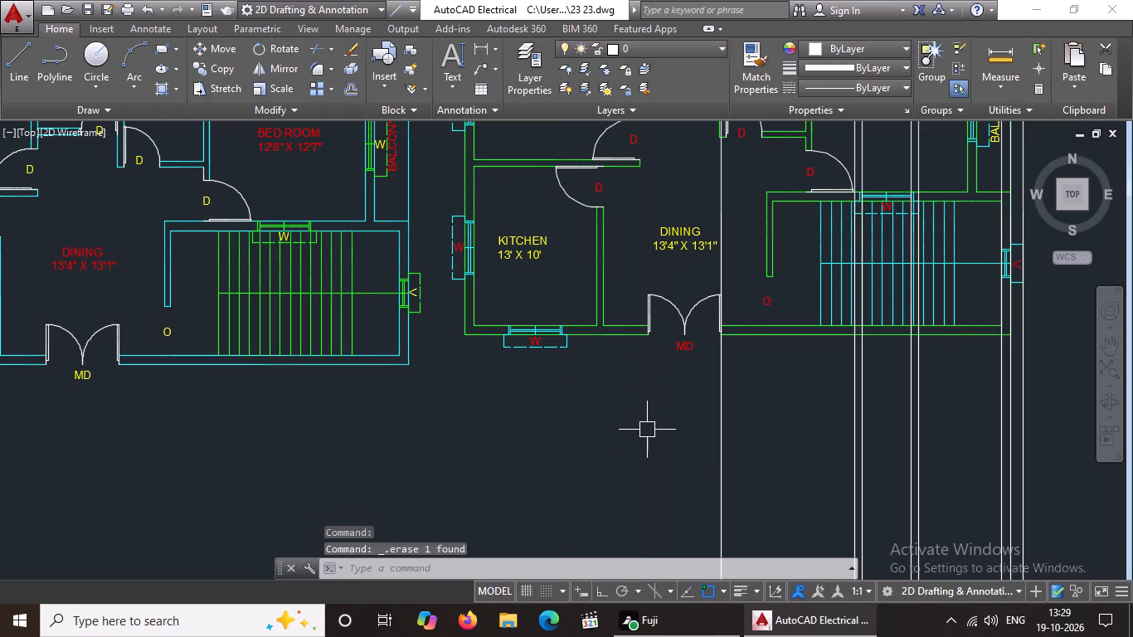
click(717, 450)
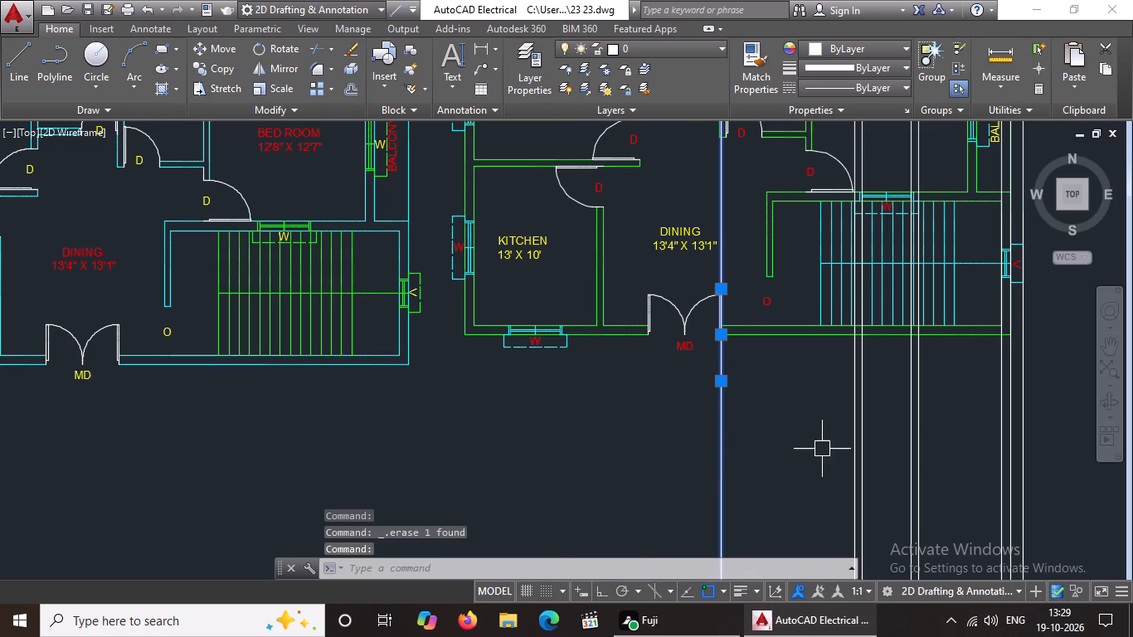
key(Delete)
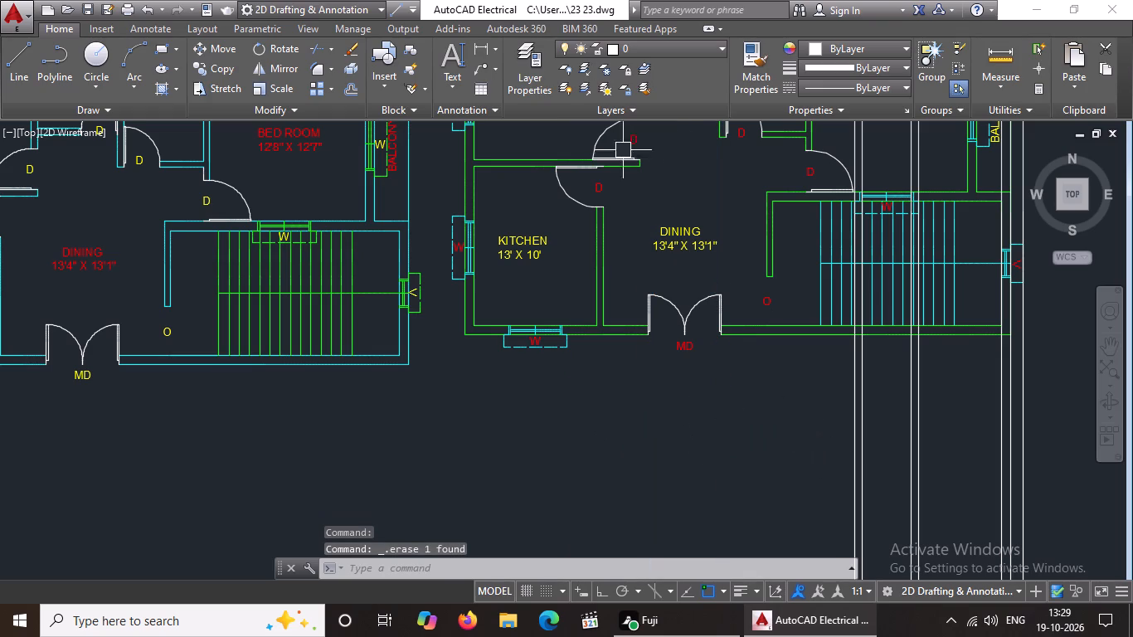
Erase the four vertical construction lines projected from the window between the bedroom and staircase on the first floor plan.
scroll(722, 467, down, 3)
middle_drag(717, 472, 557, 445)
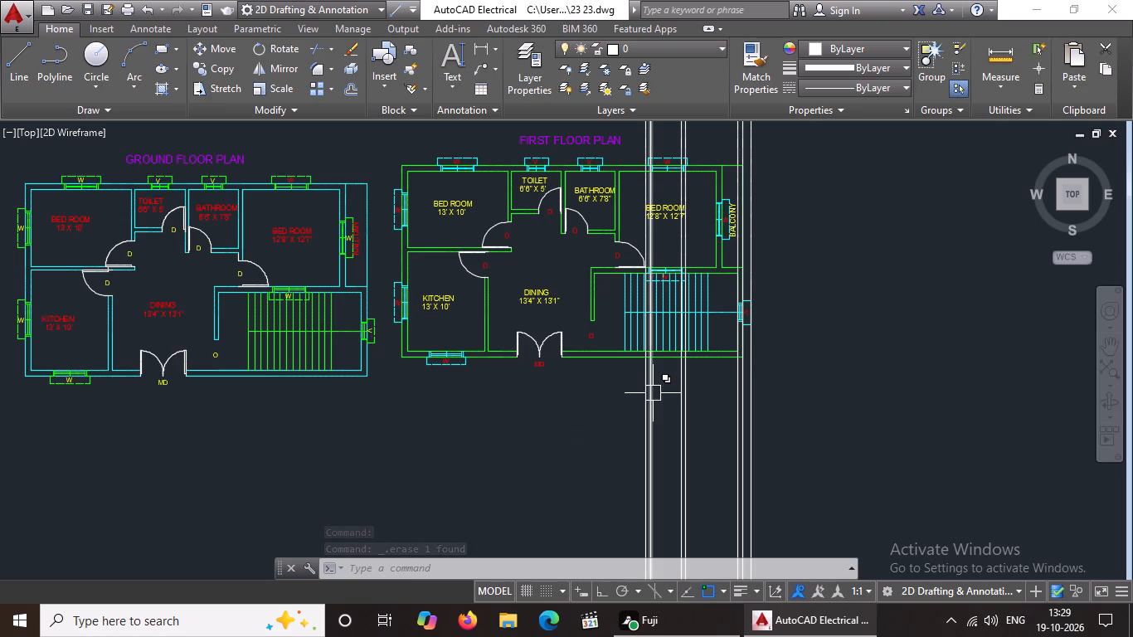
scroll(653, 393, up, 3)
click(626, 406)
key(Delete)
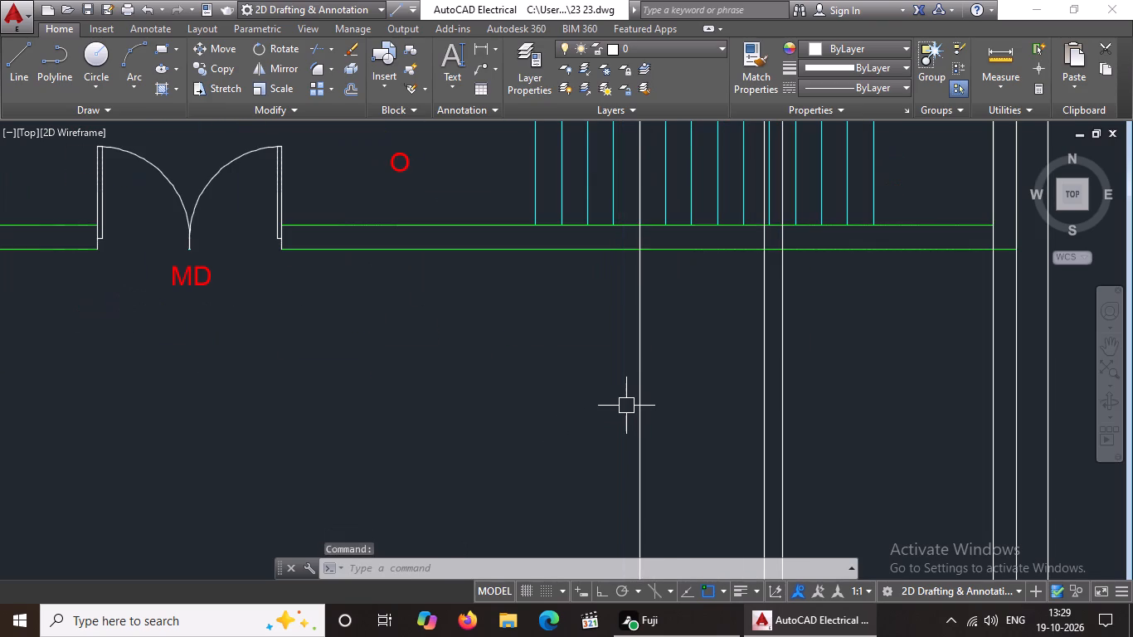
scroll(626, 406, down, 2)
click(630, 405)
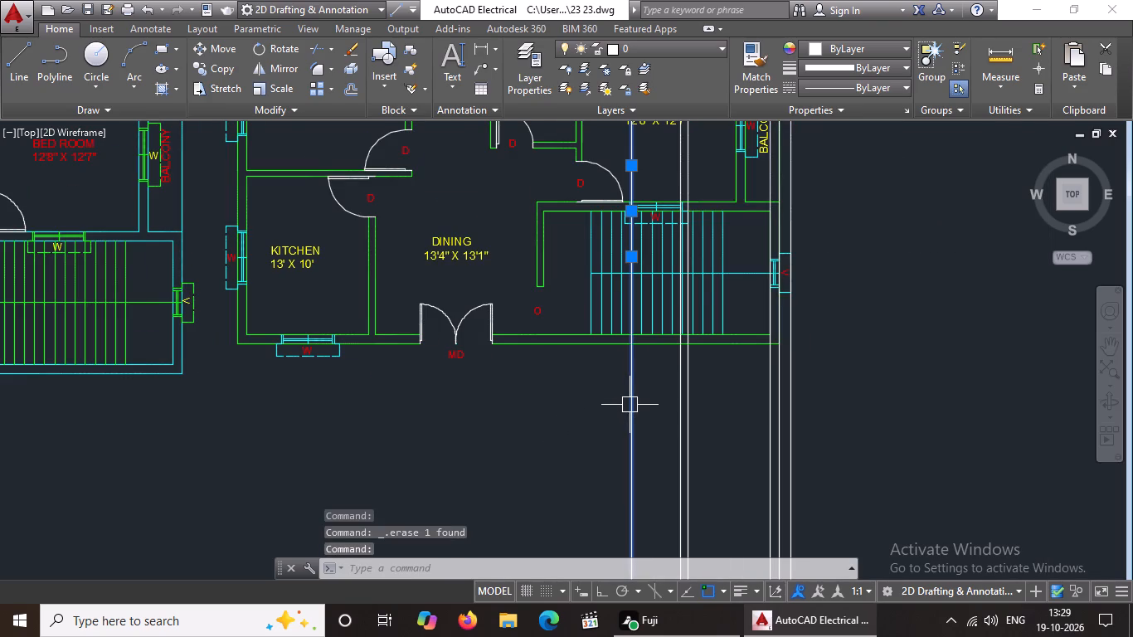
key(Delete)
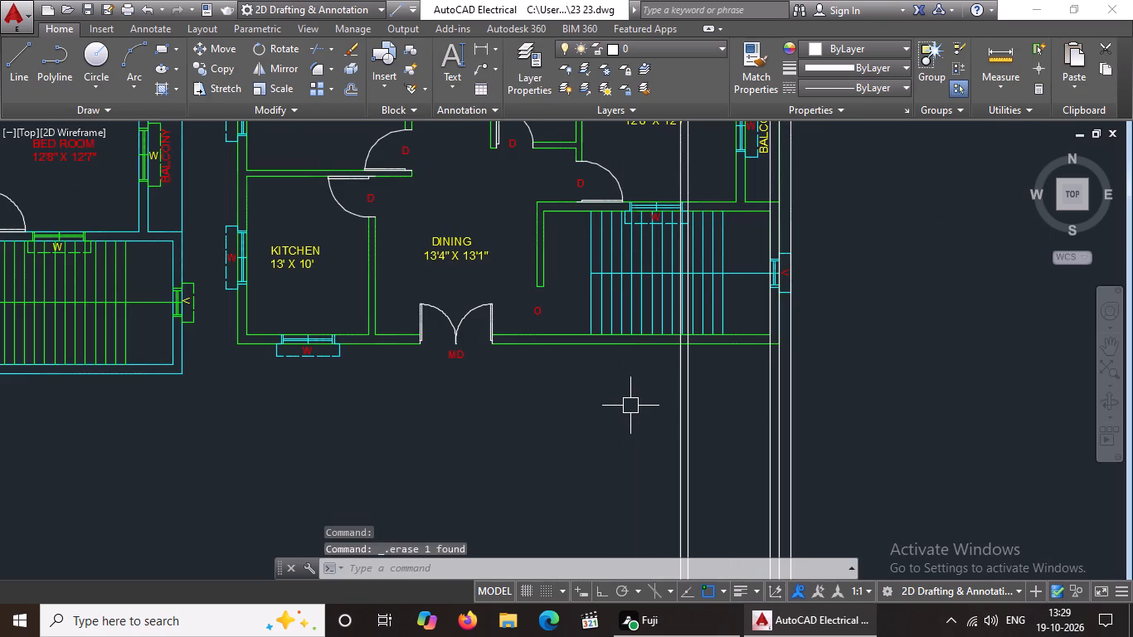
click(673, 396)
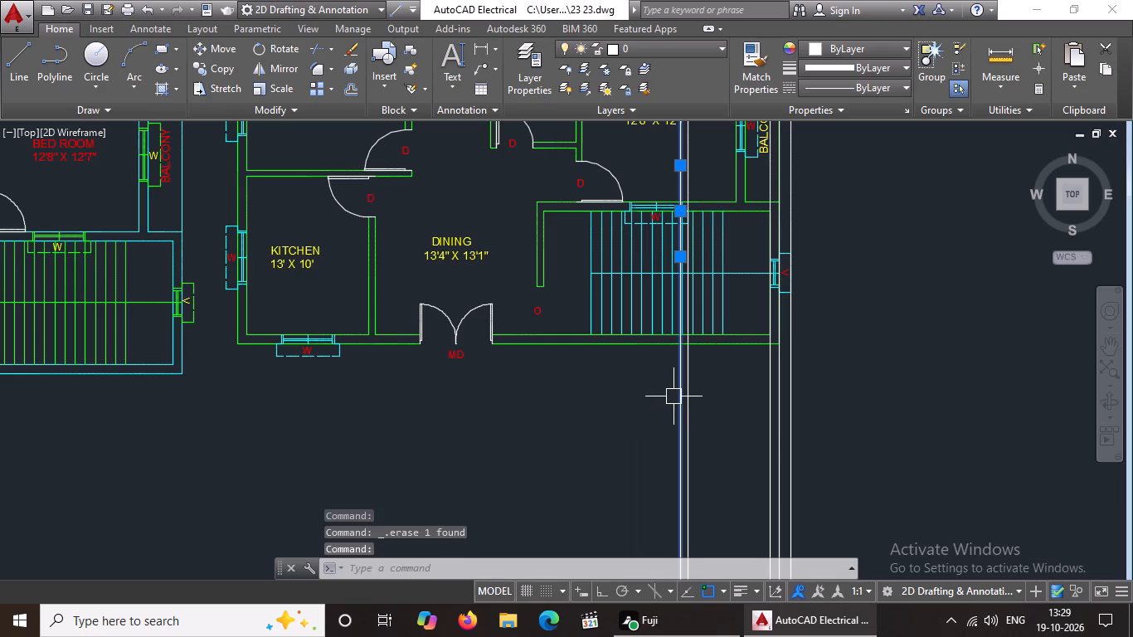
key(Delete)
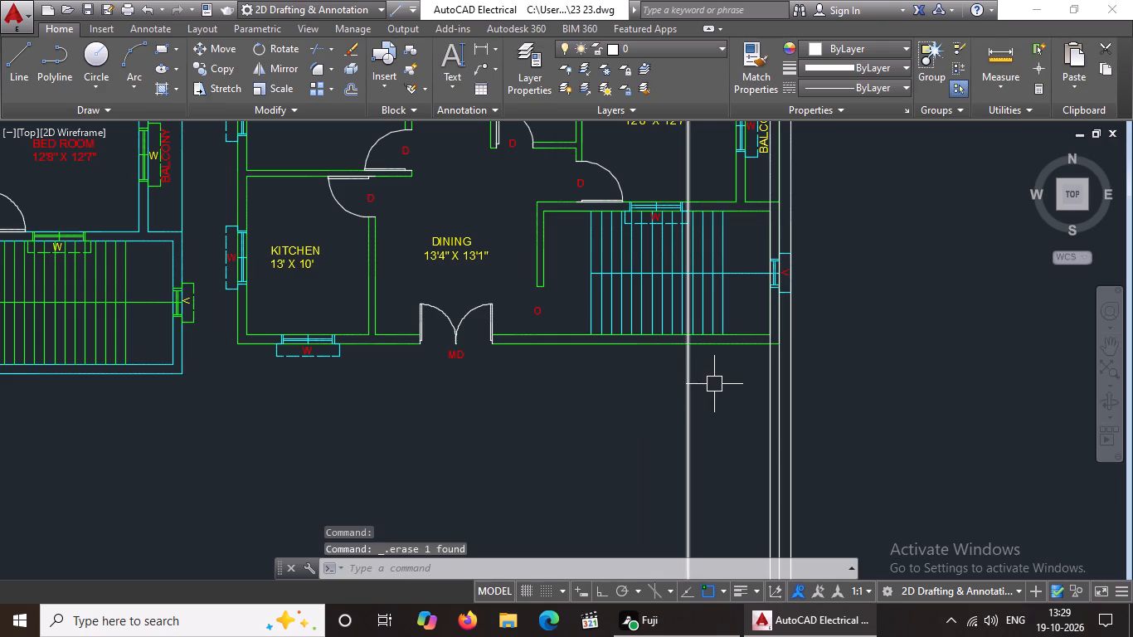
click(690, 404)
key(Delete)
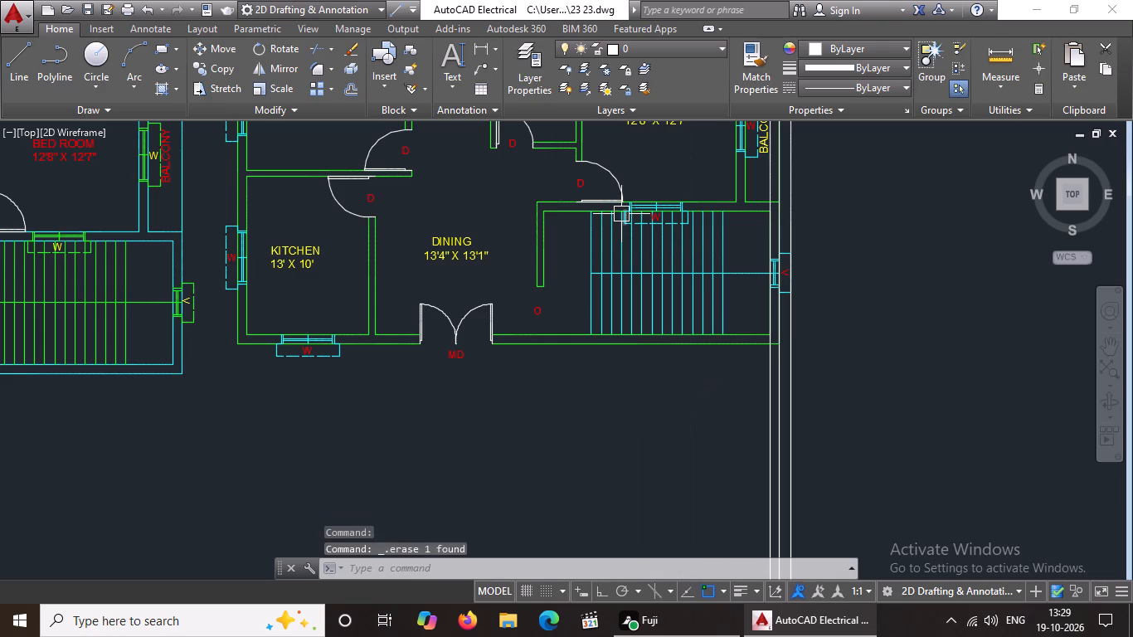
Erase the three vertical construction lines projected from the first floor plan's staircase-side outer wall and its window shade.
scroll(440, 373, down, 5)
scroll(249, 360, down, 1)
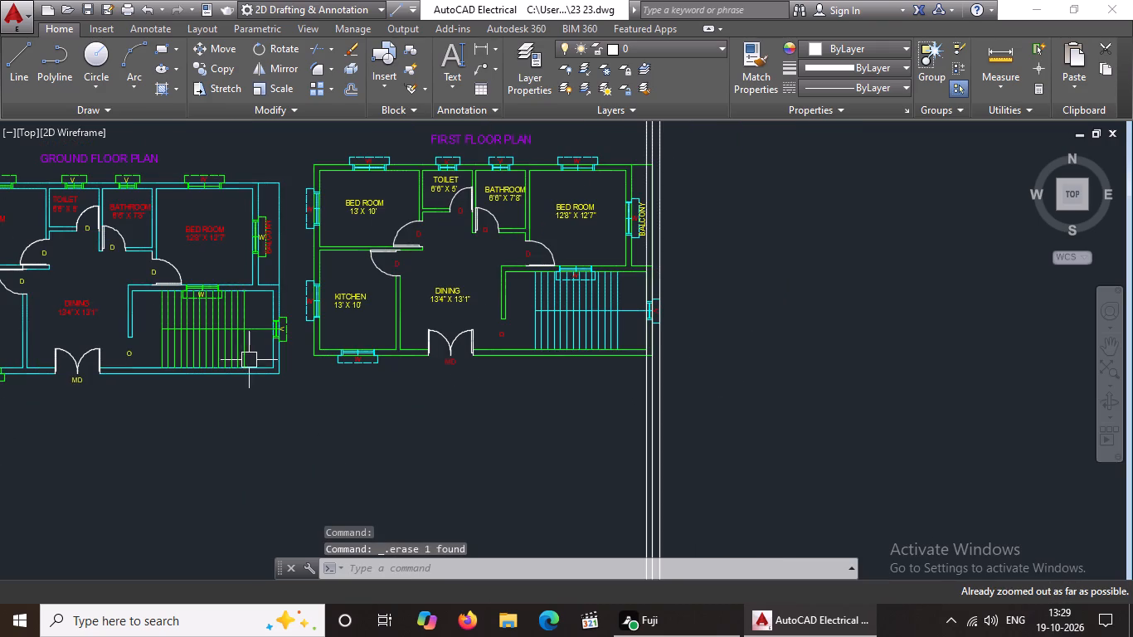
middle_drag(250, 359, 489, 312)
middle_drag(314, 314, 83, 353)
scroll(217, 320, up, 1)
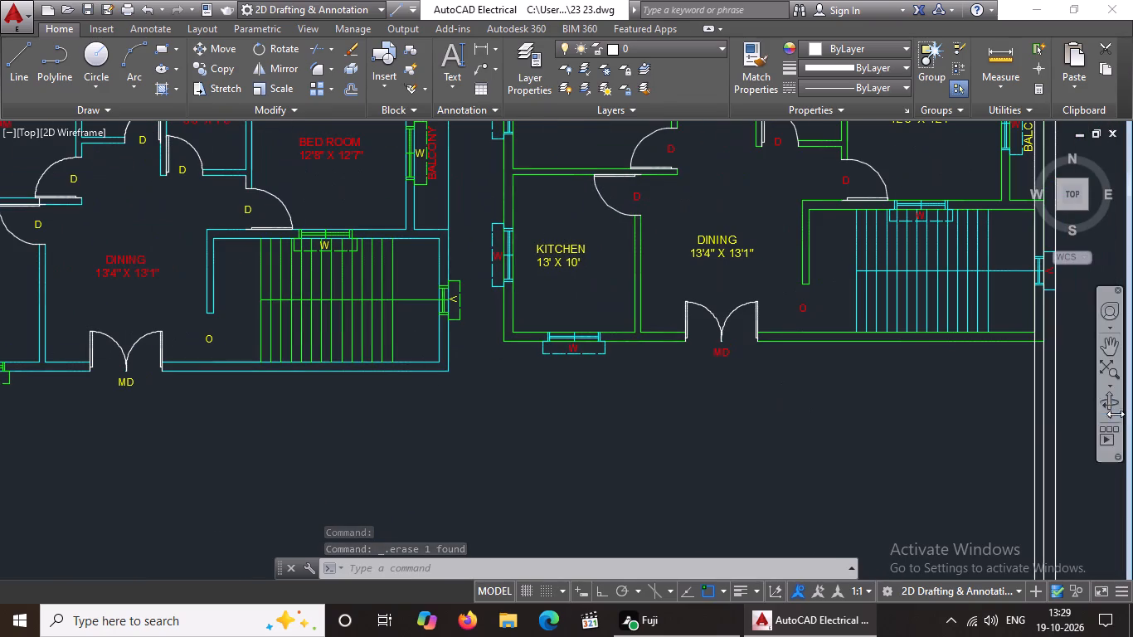
middle_drag(999, 445, 509, 445)
scroll(542, 420, up, 2)
click(541, 420)
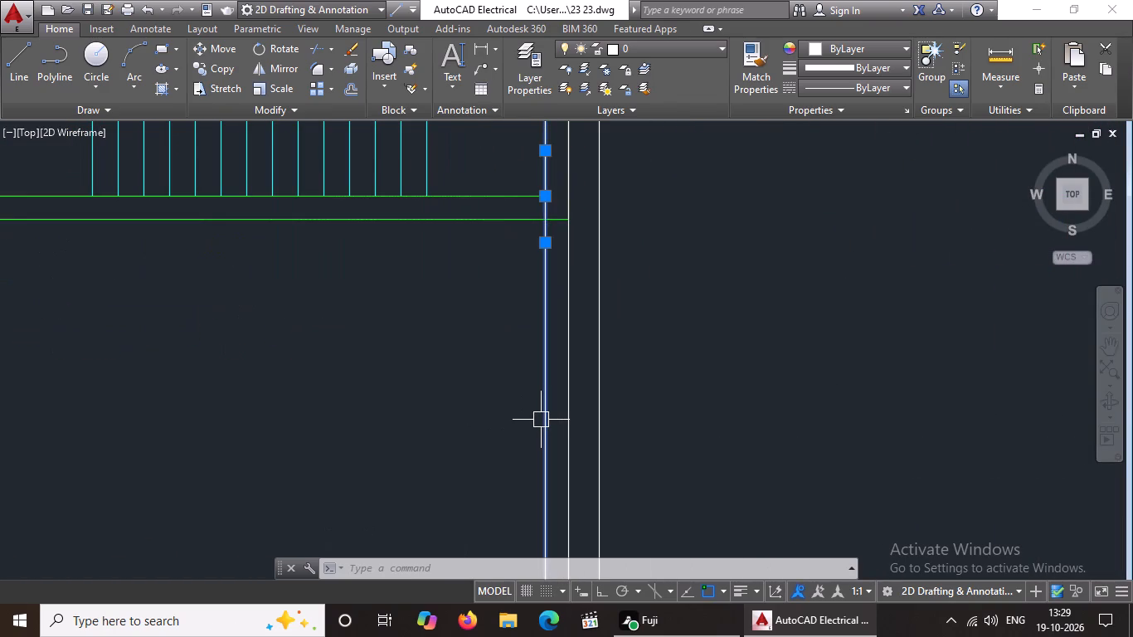
key(Delete)
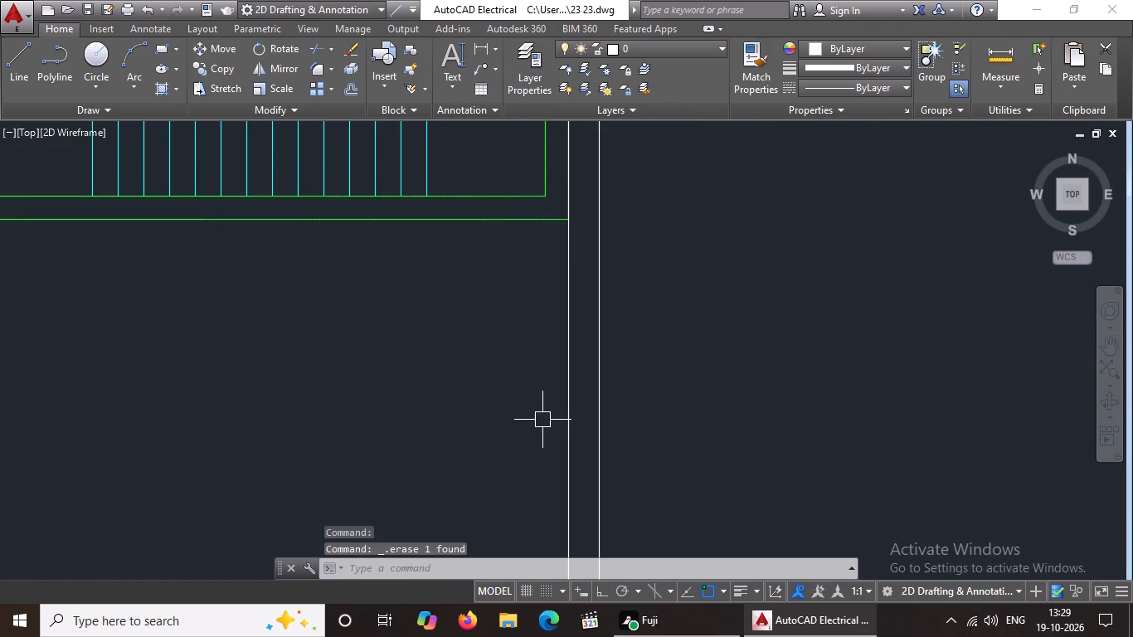
click(562, 388)
key(Delete)
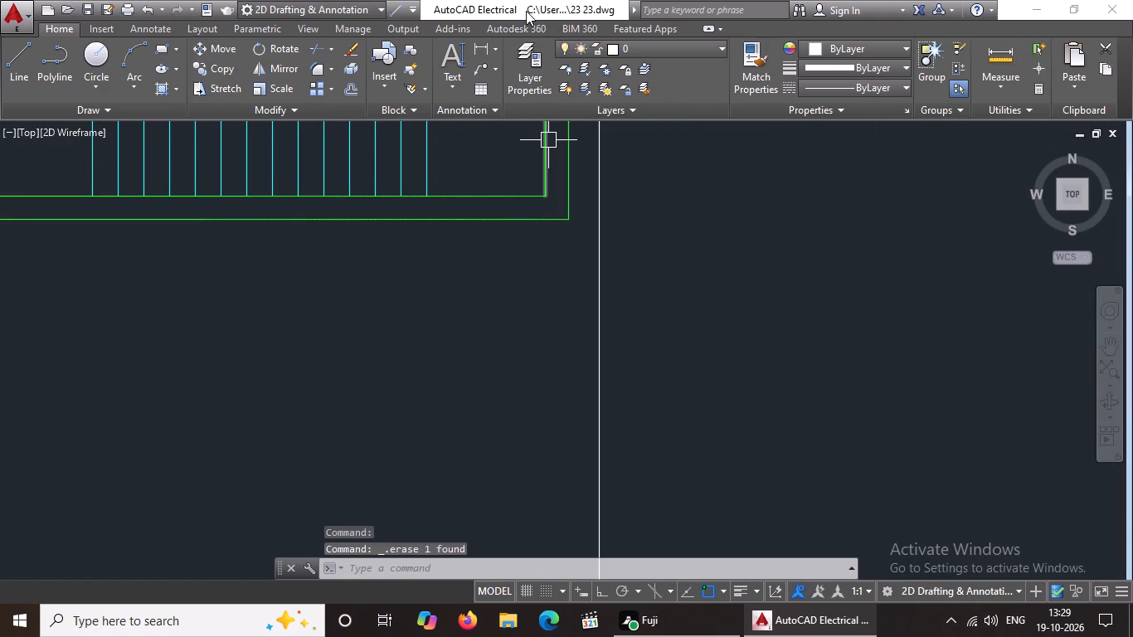
click(601, 241)
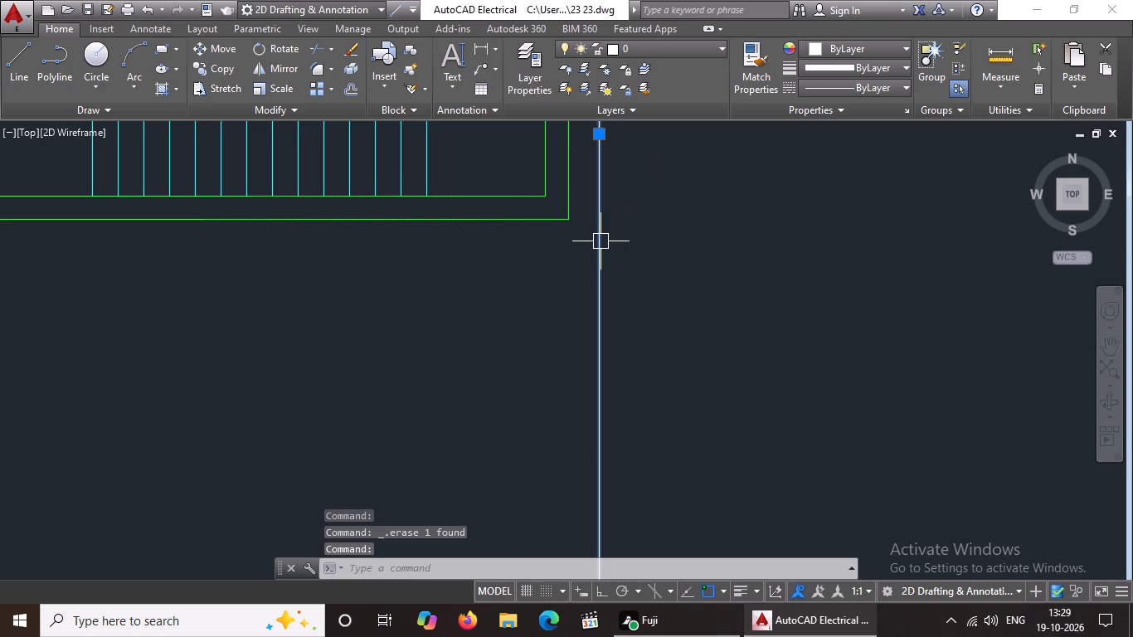
key(Delete)
key(Delete)
key(Delete)
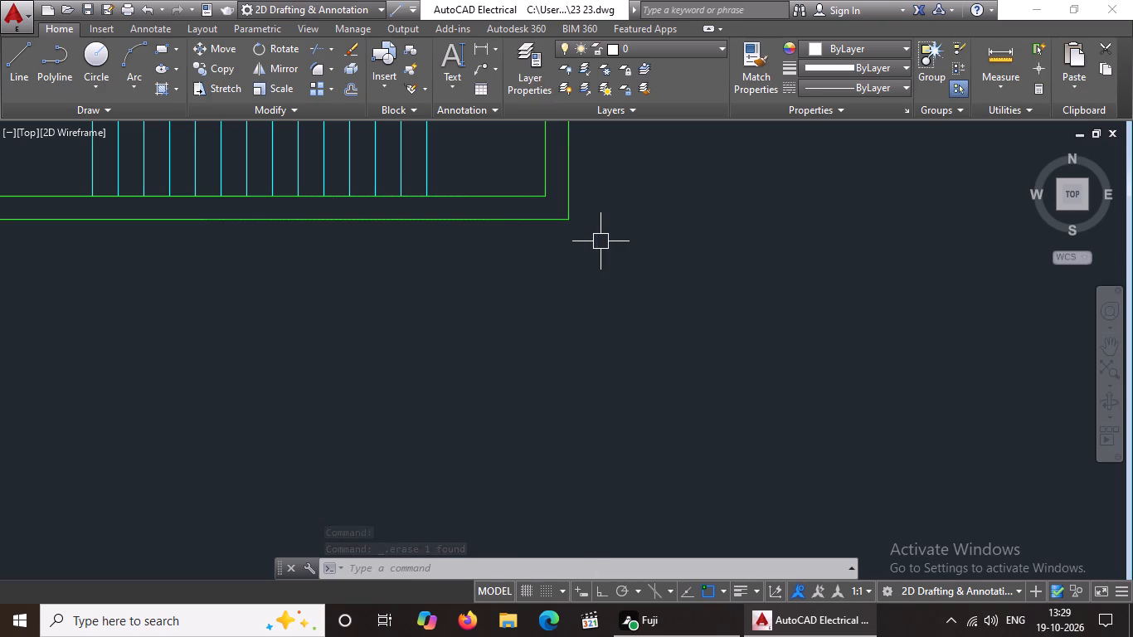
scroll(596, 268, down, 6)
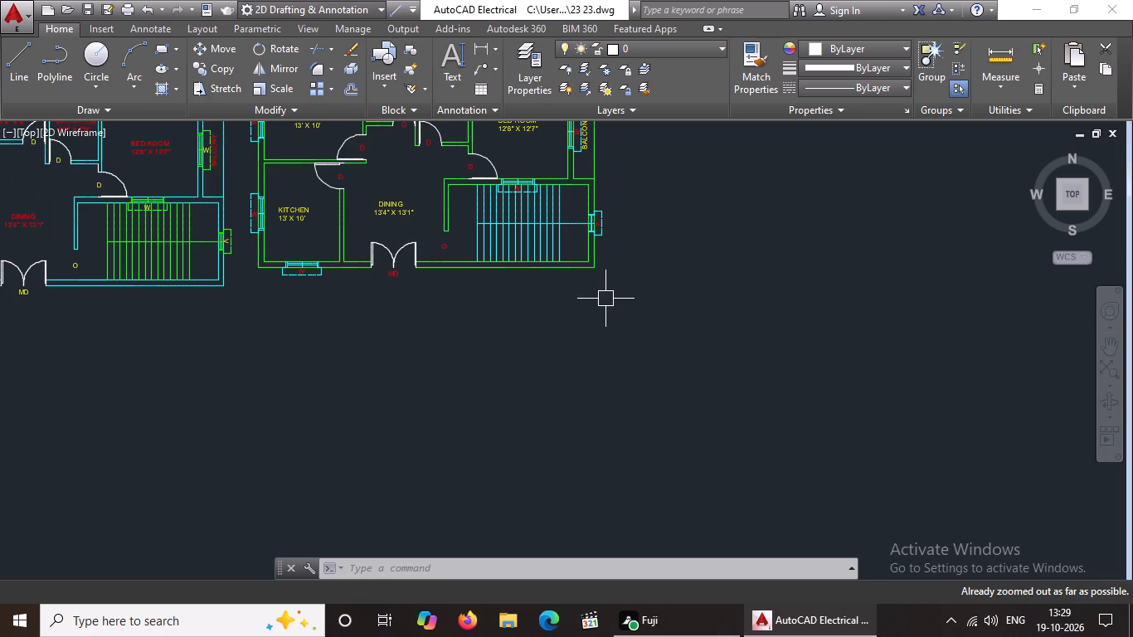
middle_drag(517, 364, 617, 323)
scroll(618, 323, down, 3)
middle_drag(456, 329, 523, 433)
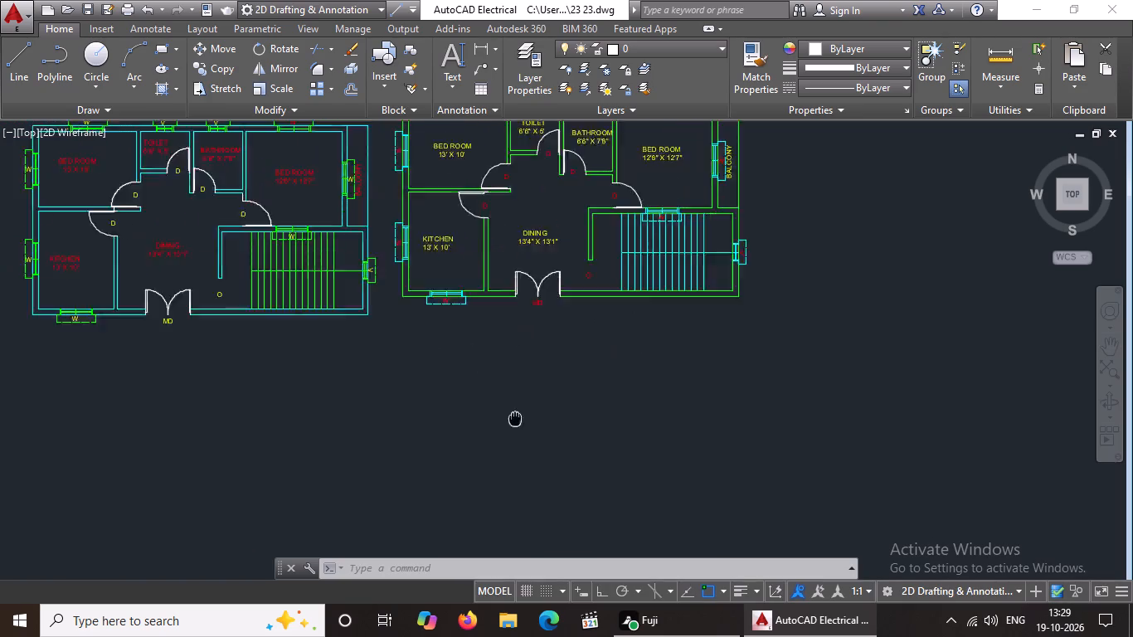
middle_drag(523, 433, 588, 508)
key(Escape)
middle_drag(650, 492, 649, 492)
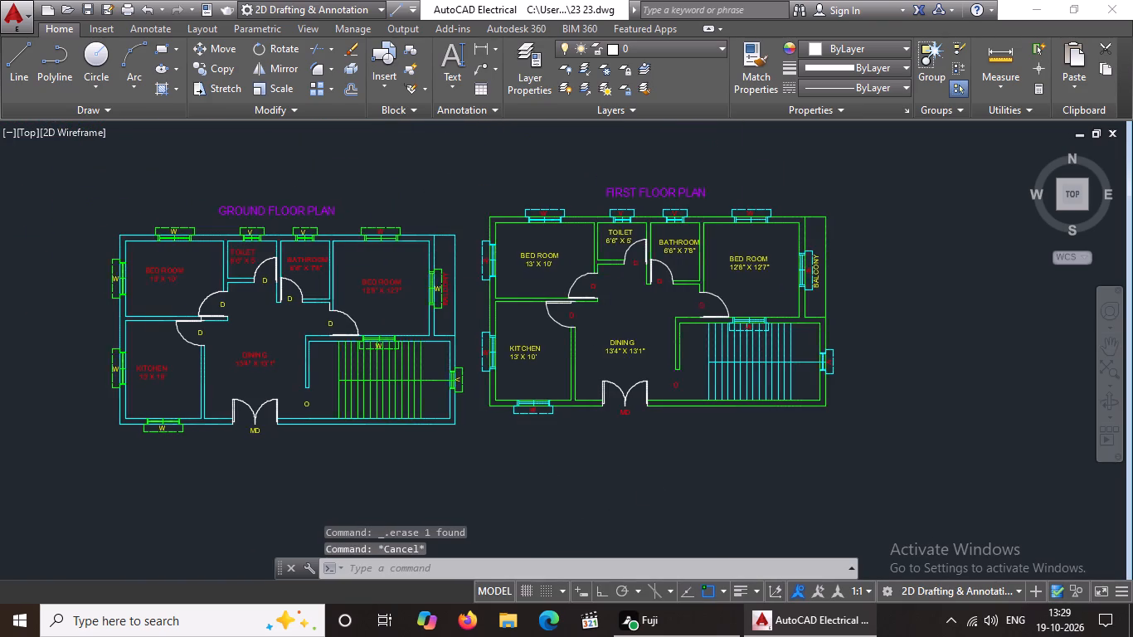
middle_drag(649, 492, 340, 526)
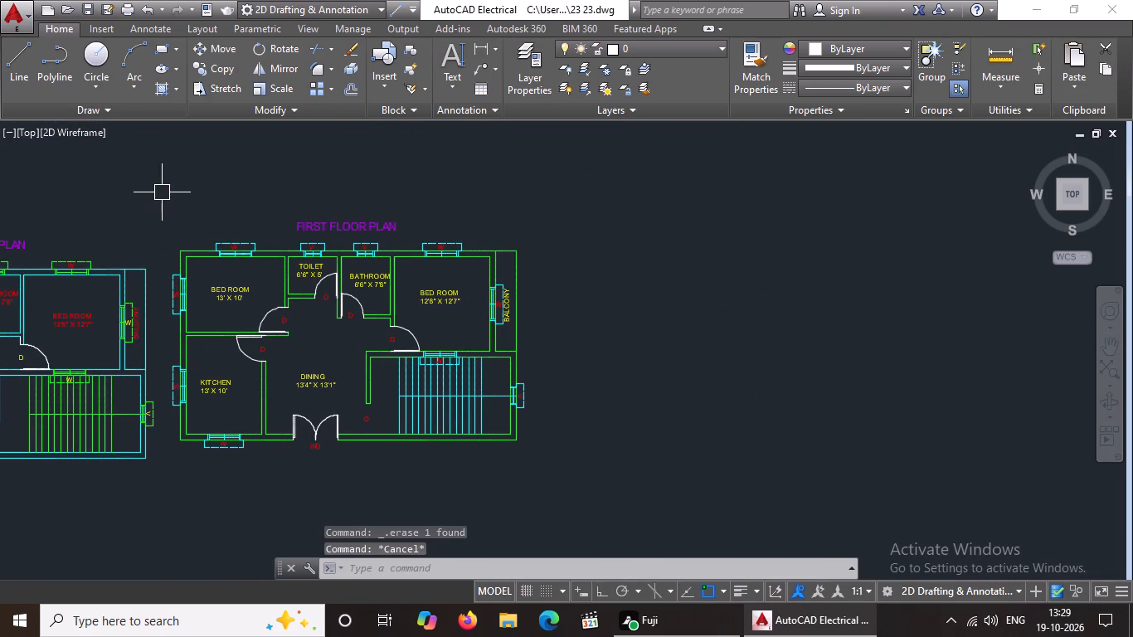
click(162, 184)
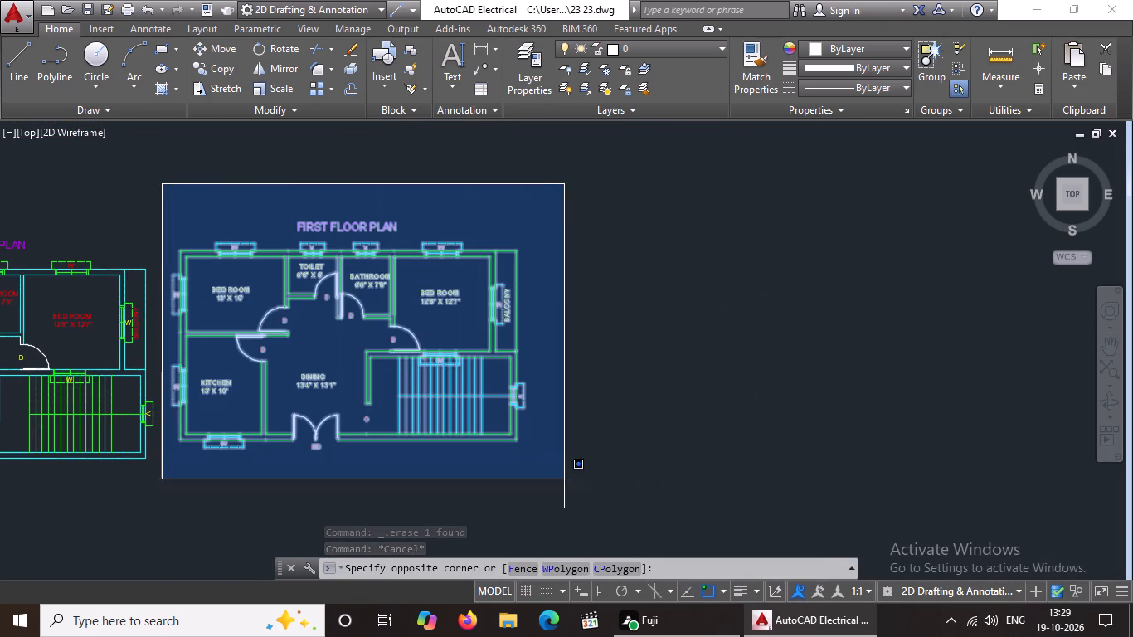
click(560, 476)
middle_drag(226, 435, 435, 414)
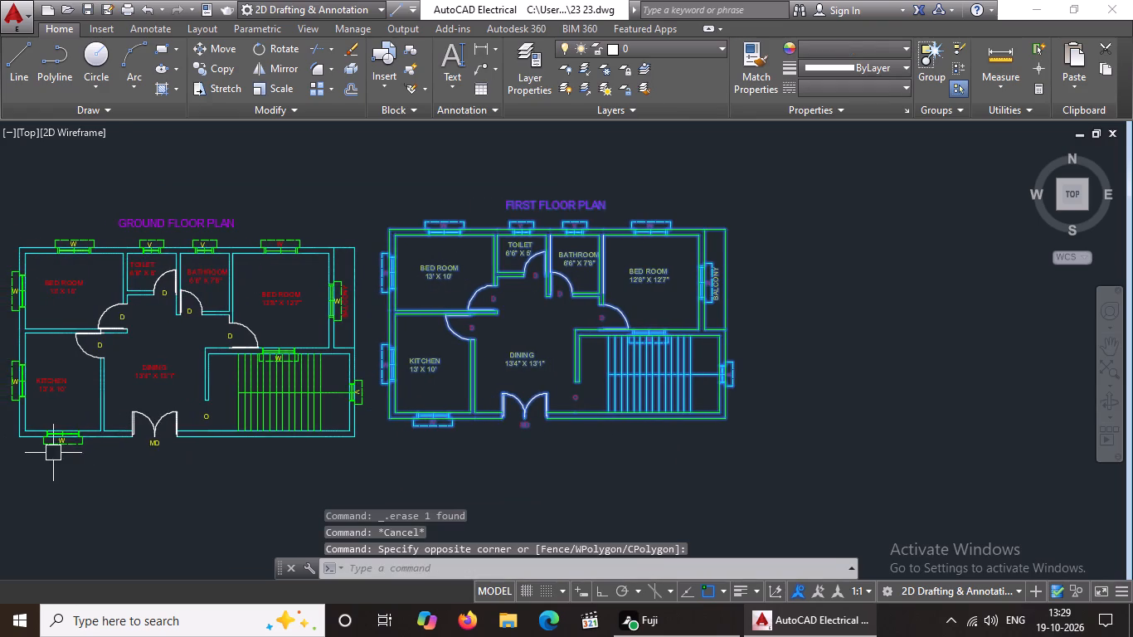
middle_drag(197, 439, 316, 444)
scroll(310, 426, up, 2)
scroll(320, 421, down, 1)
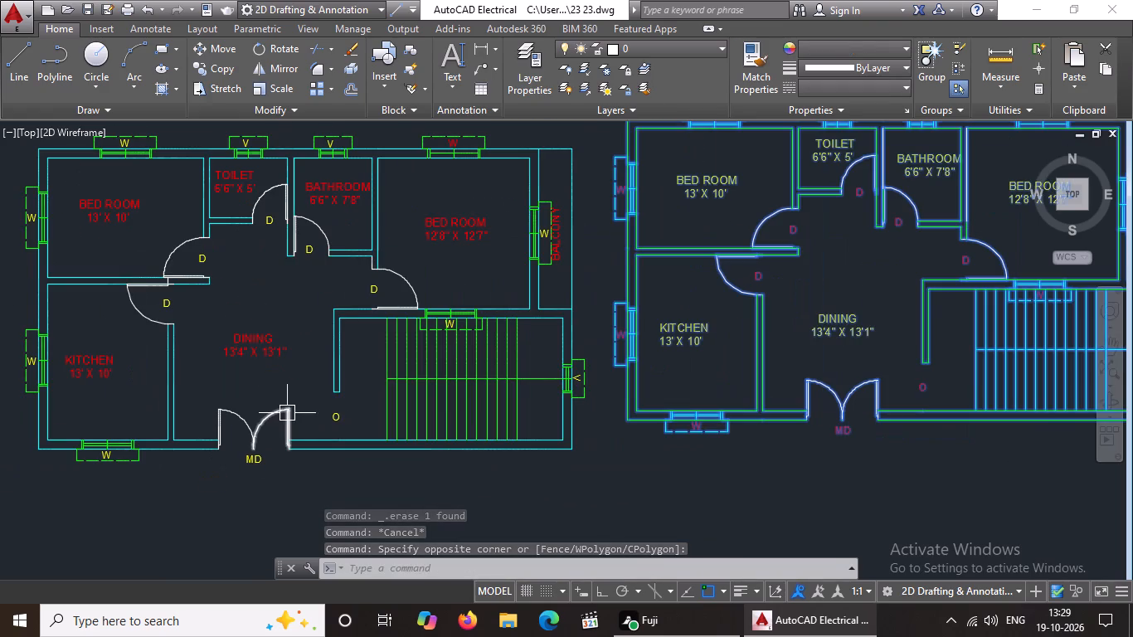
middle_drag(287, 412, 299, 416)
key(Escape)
Insert the Dining Set - 36 x 72 in. block from DesignCenter below the ground floor plan's kitchen window at the default scale of 1.
key(d)
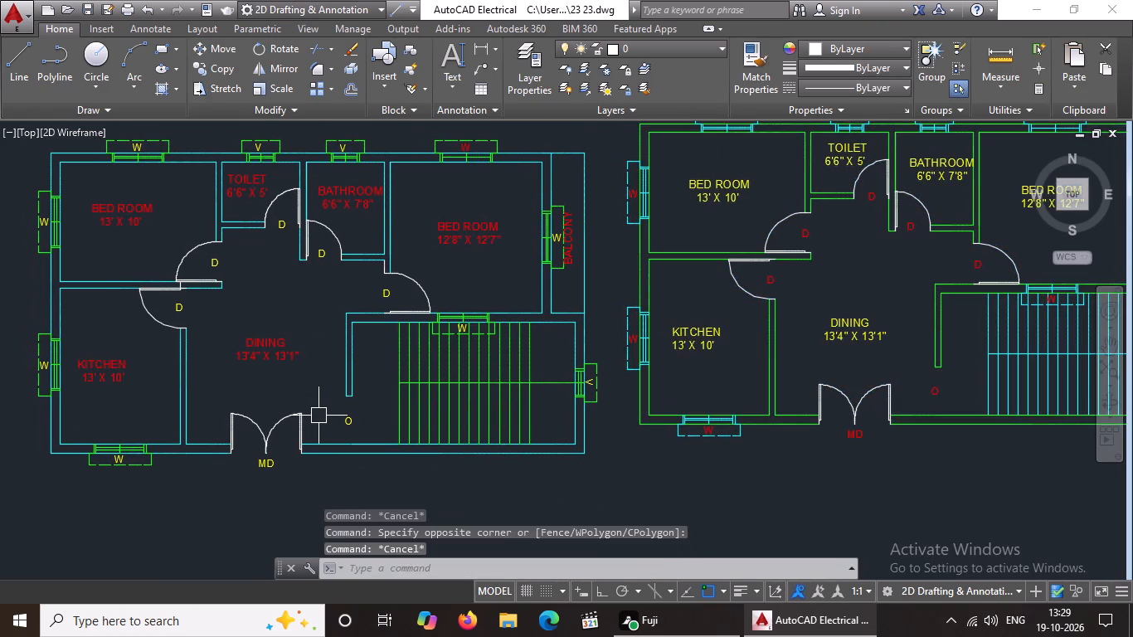
key(c)
key(space)
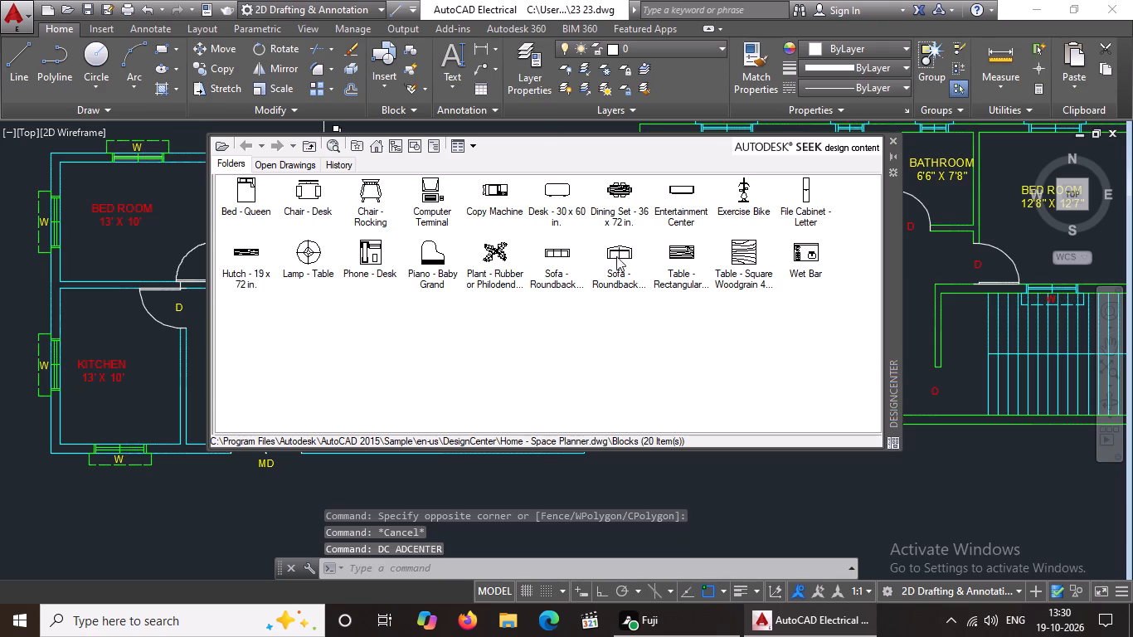
double_click(615, 212)
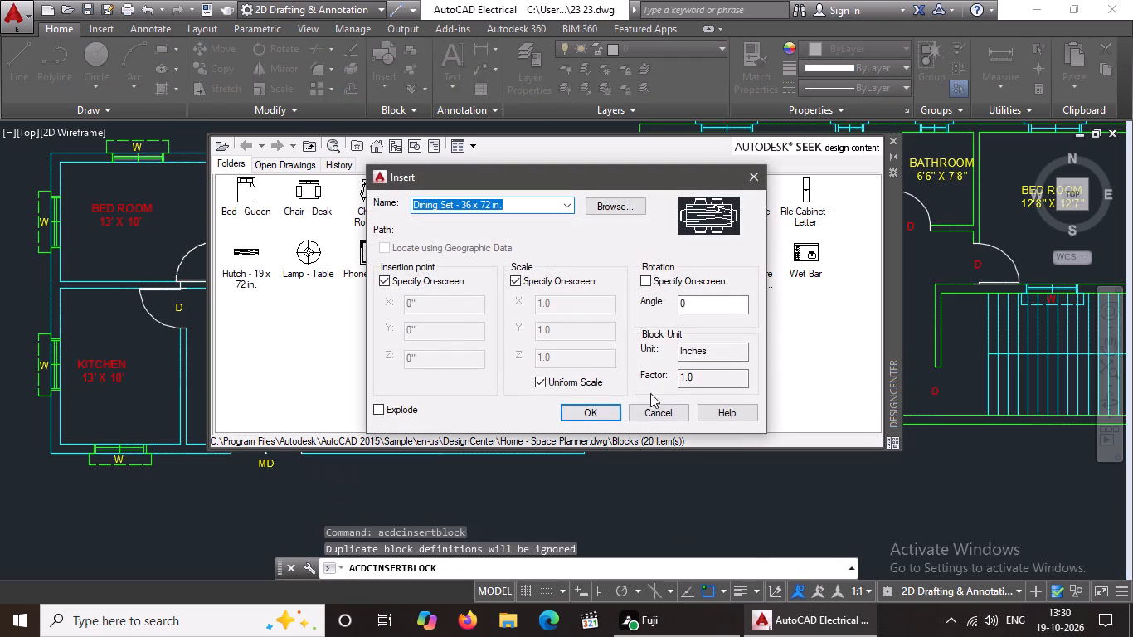
click(581, 412)
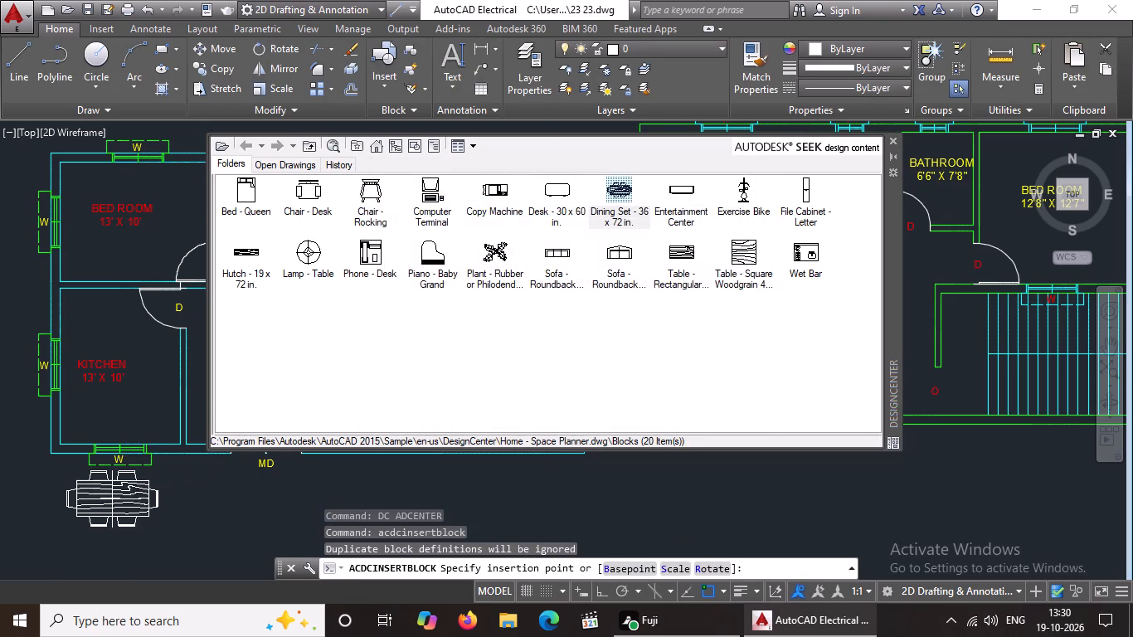
click(107, 507)
key(Return)
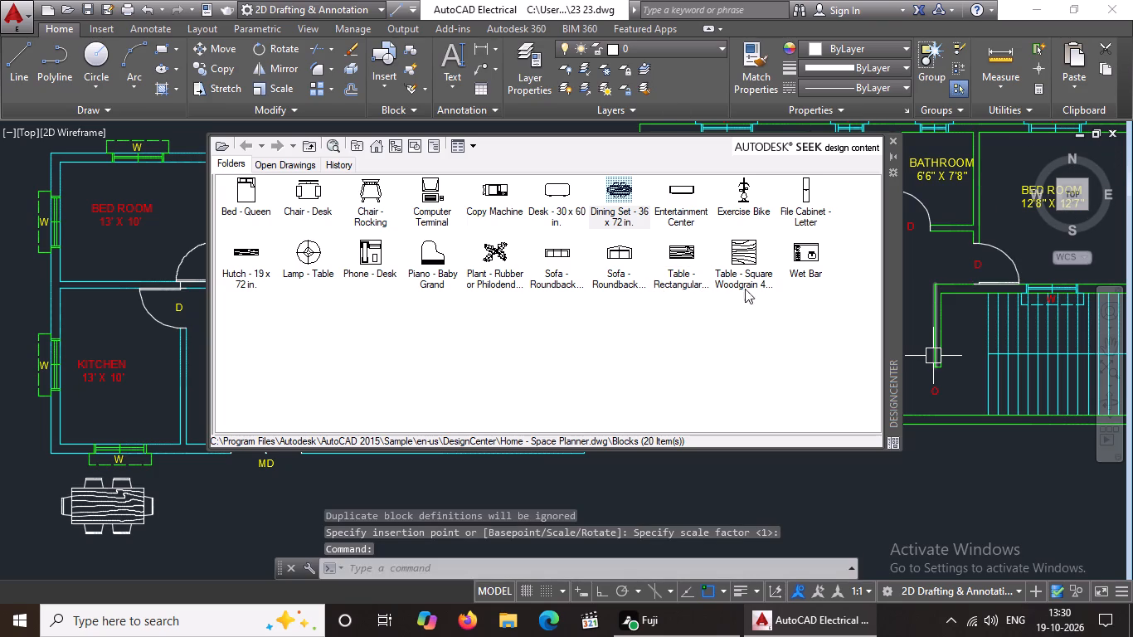
Insert the Table - Square Woodgrain 42 x 42 in. block beside the dining set at scale 1.
double_click(749, 255)
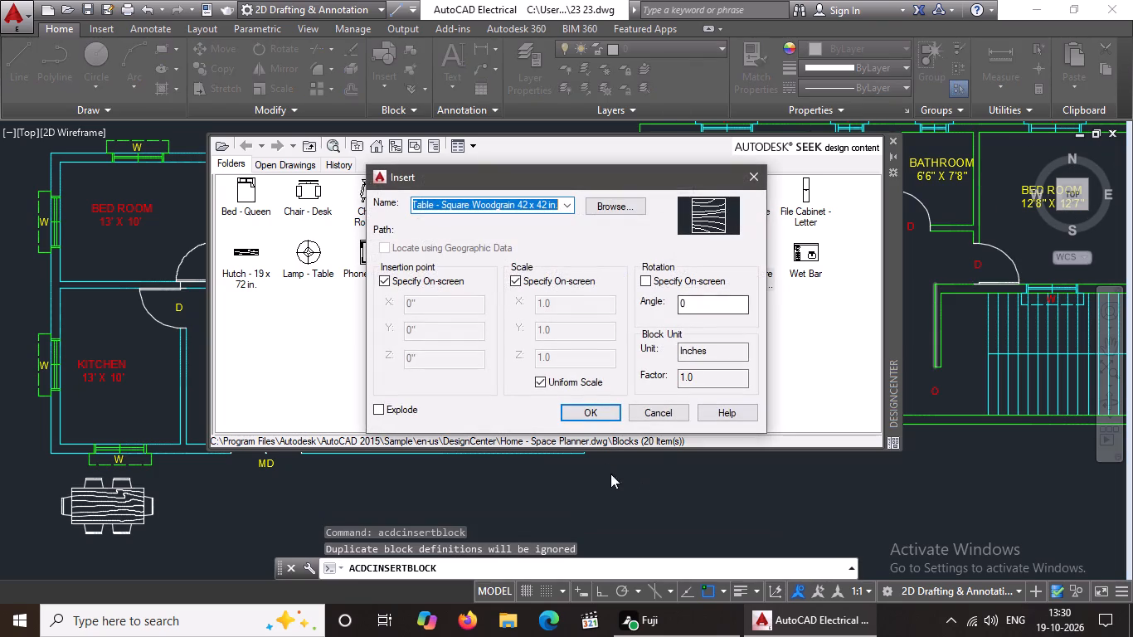
click(591, 414)
click(207, 477)
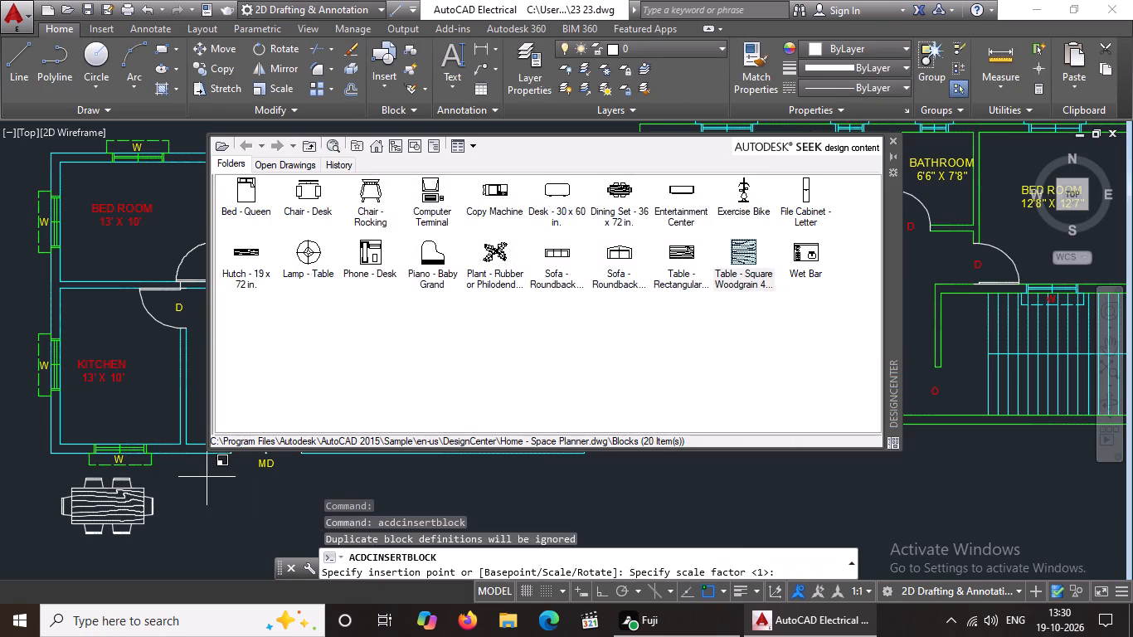
key(Return)
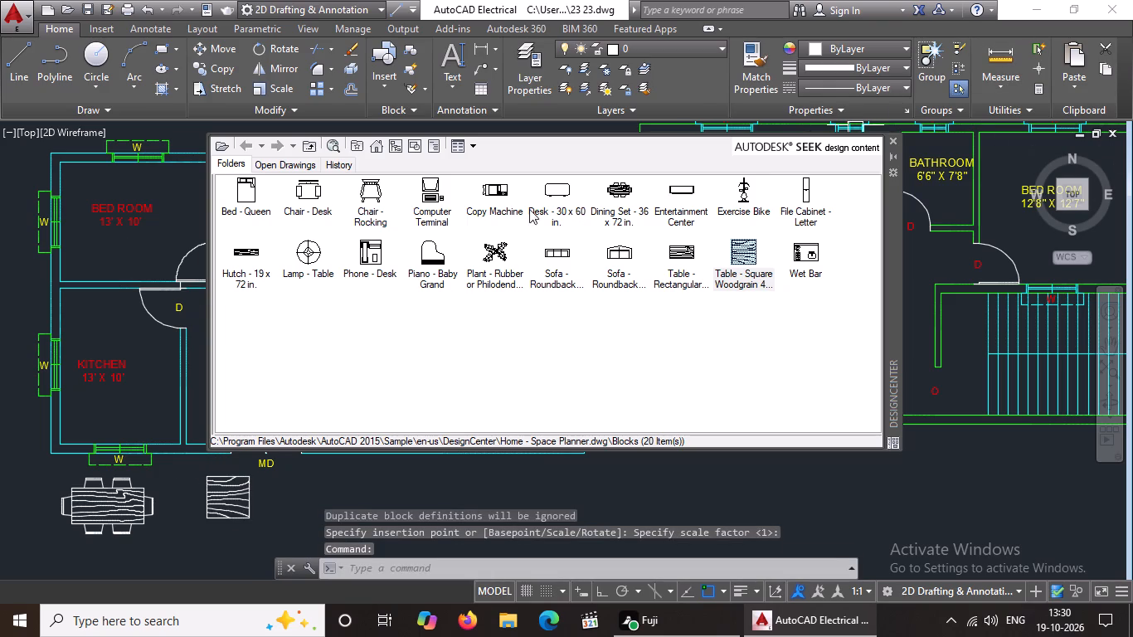
Insert the Phone - Desk block below the ground floor plan's main door, beside the square table, at scale 1.
double_click(368, 268)
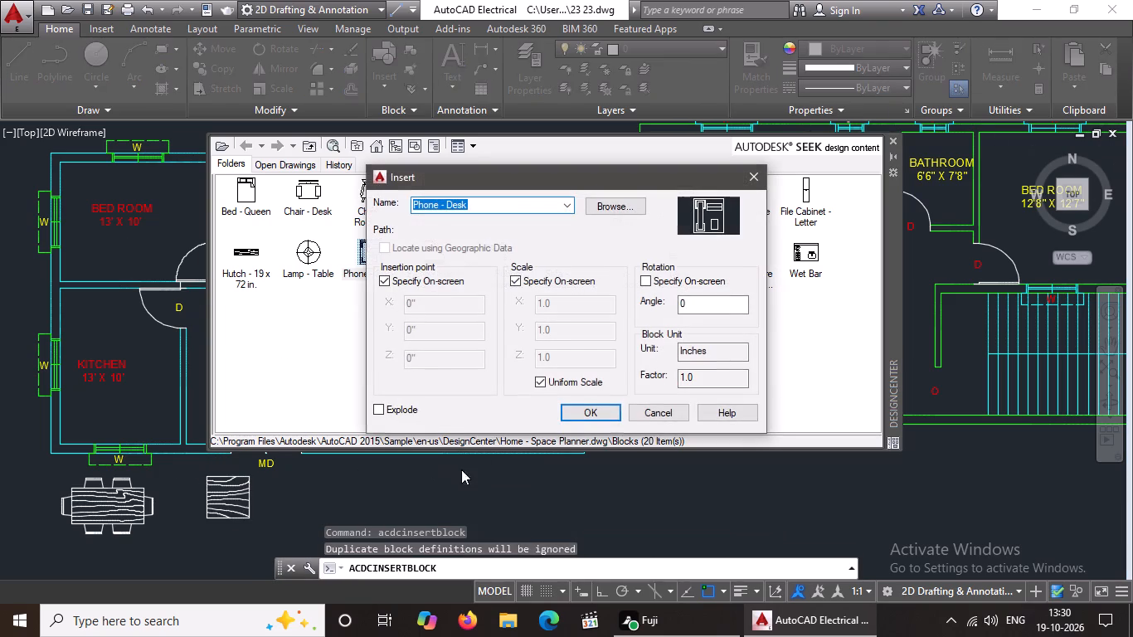
click(573, 408)
click(306, 483)
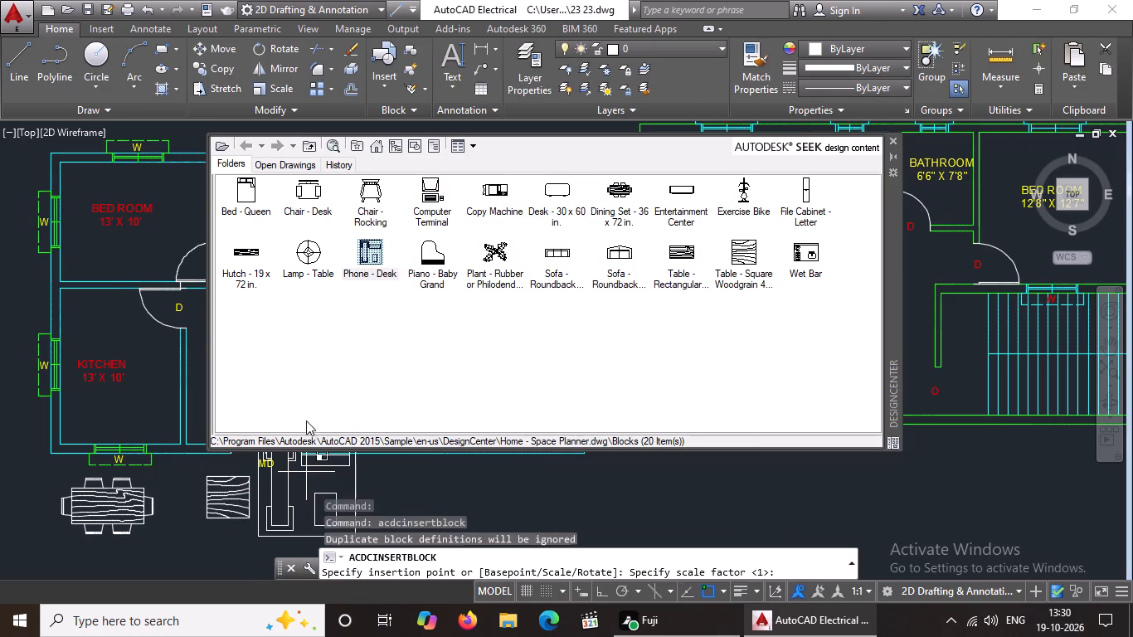
key(Return)
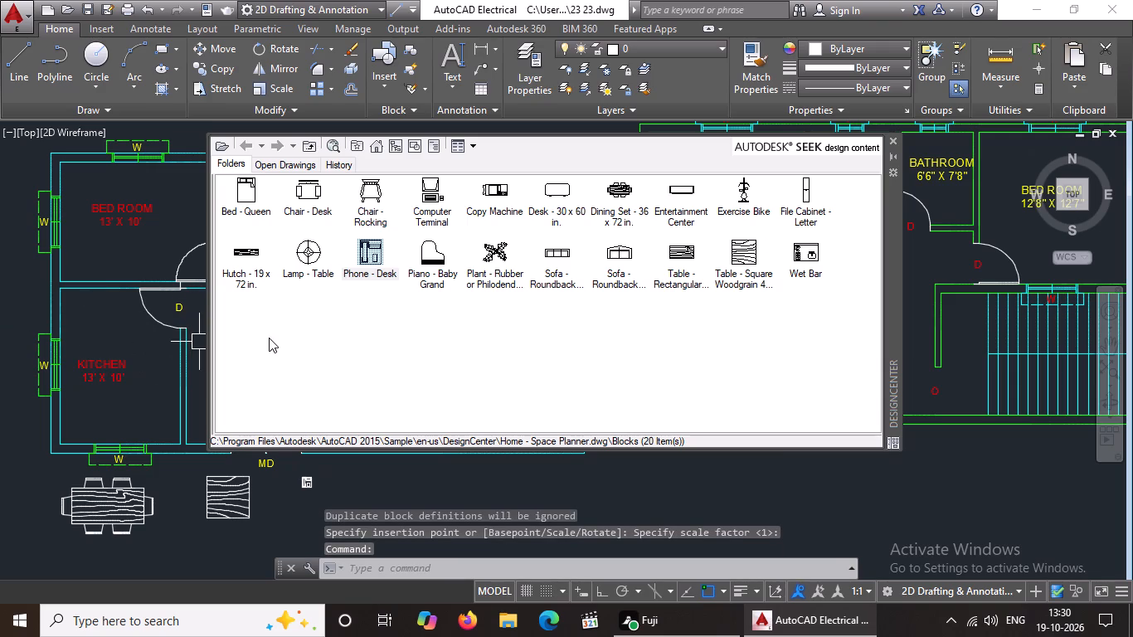
Insert the Bed - Queen block below the ground floor plan, beside the desk phone, at scale 1.
double_click(238, 190)
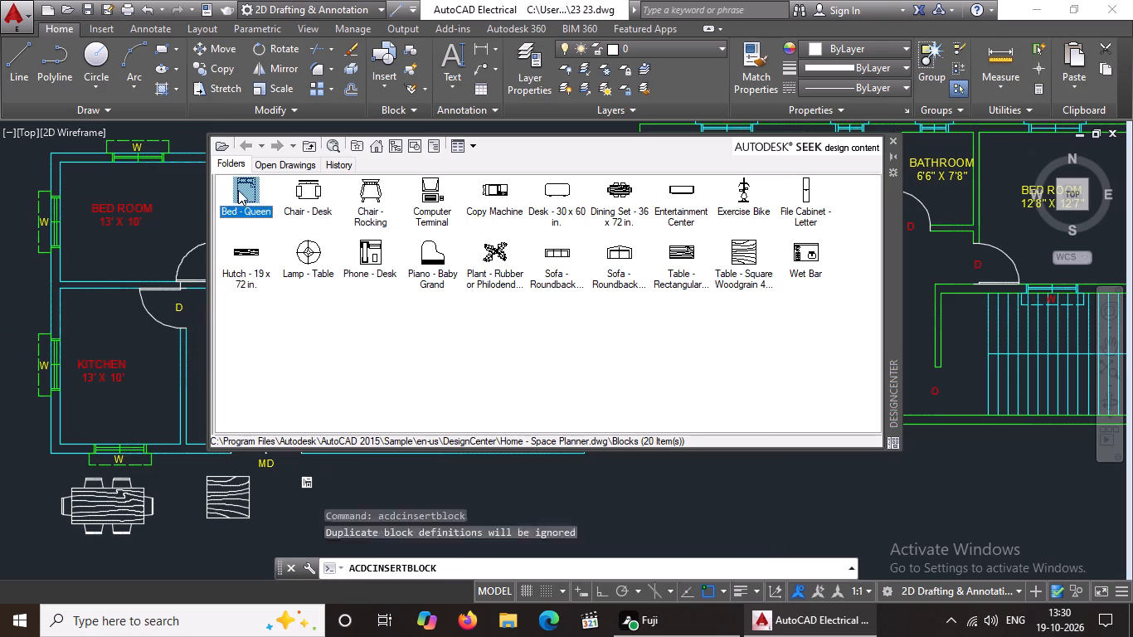
click(572, 402)
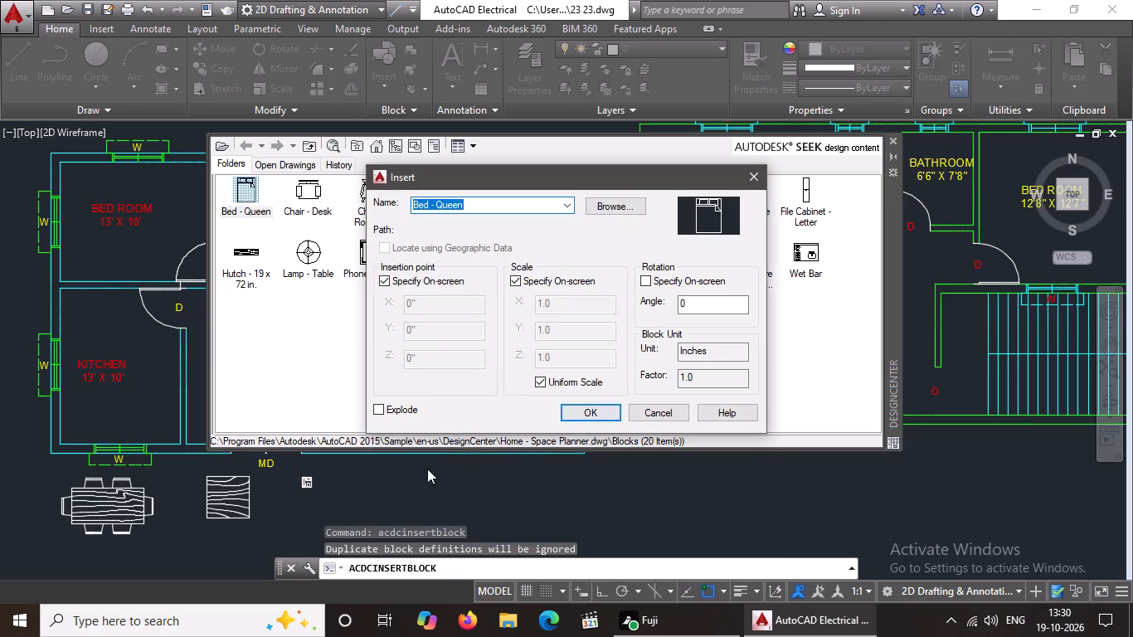
click(577, 412)
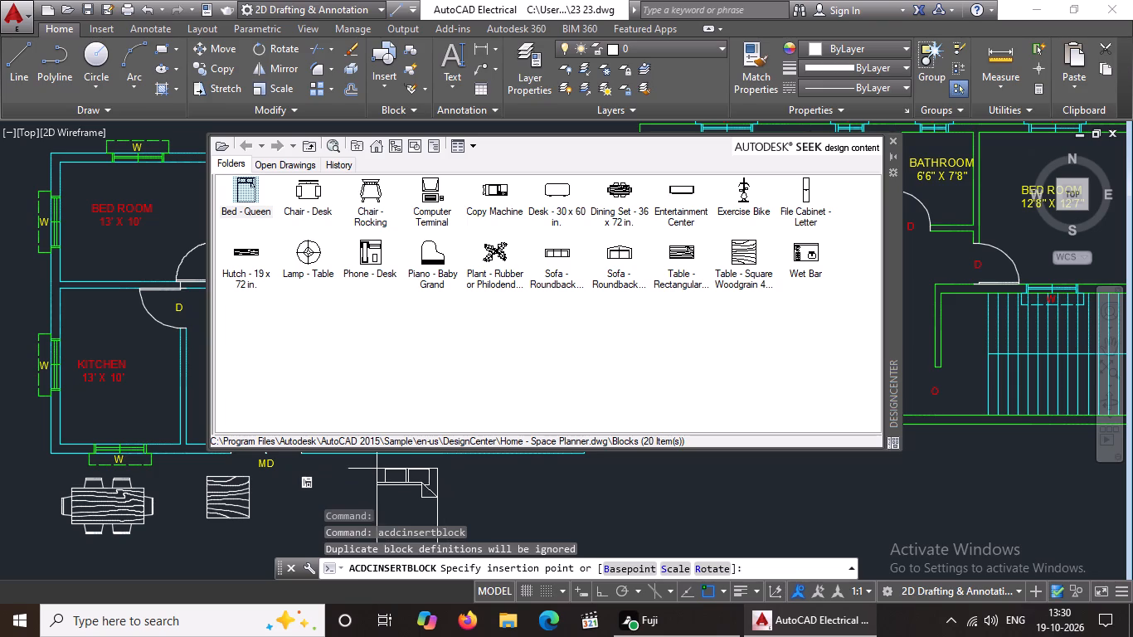
click(344, 458)
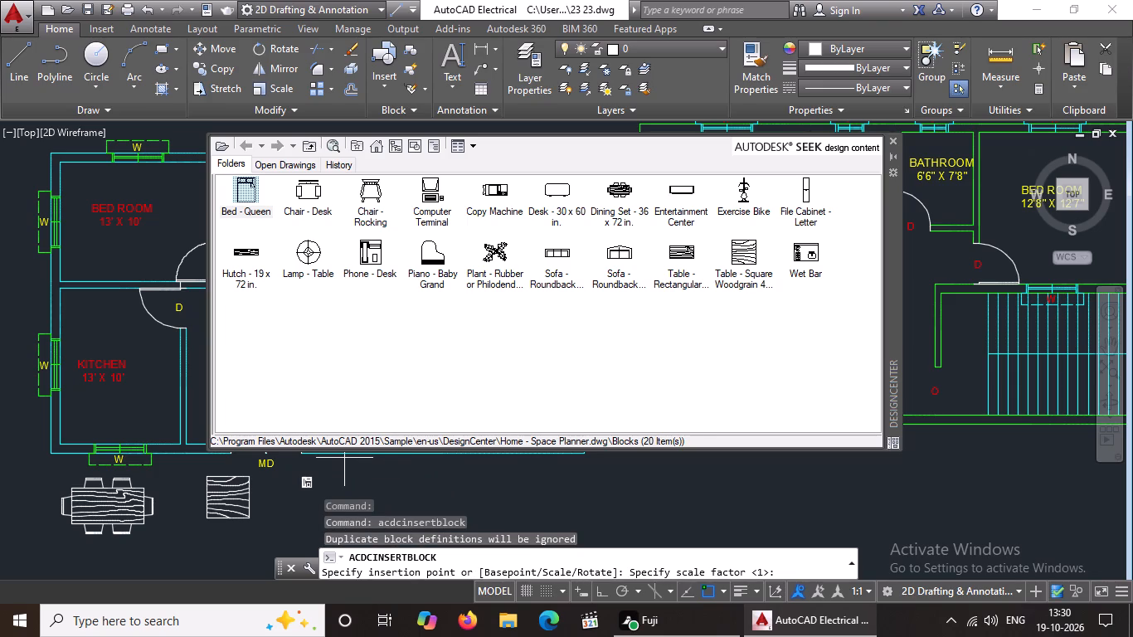
key(Return)
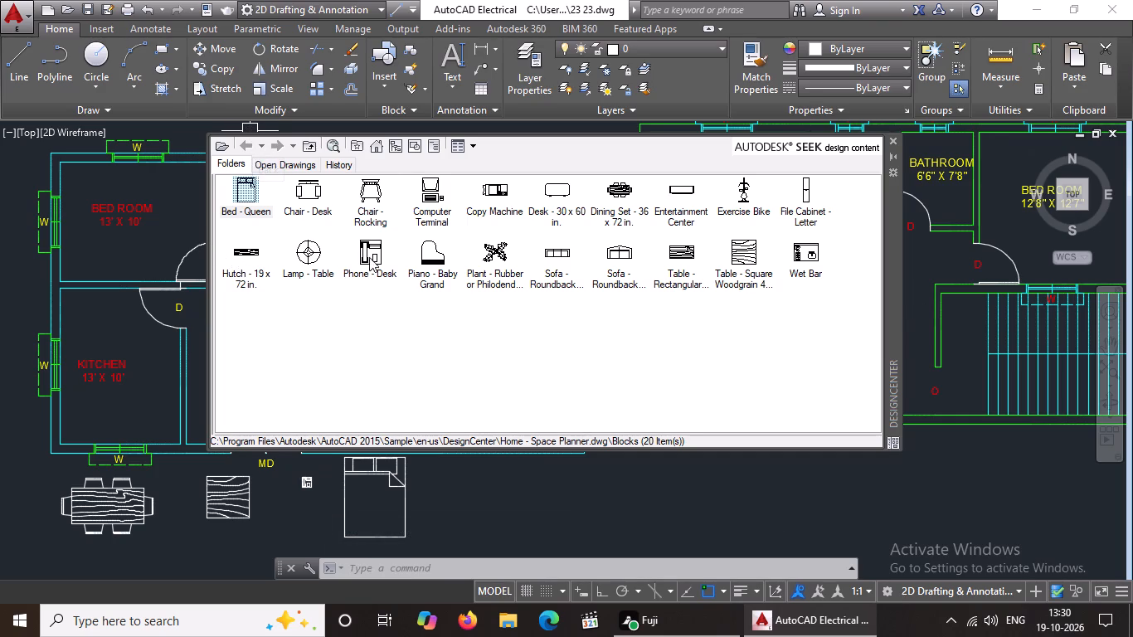
Insert the Plant - Rubber or Philodendron block below the ground floor plan, beside the queen bed, at scale 1.
scroll(401, 323, down, 5)
double_click(504, 252)
click(610, 414)
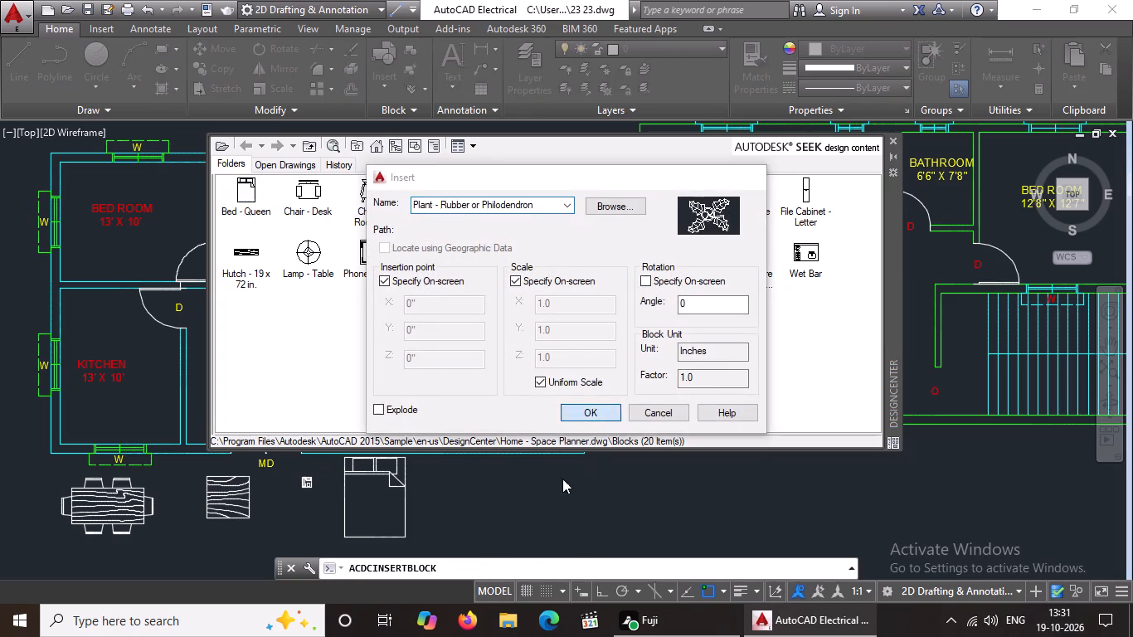
click(462, 491)
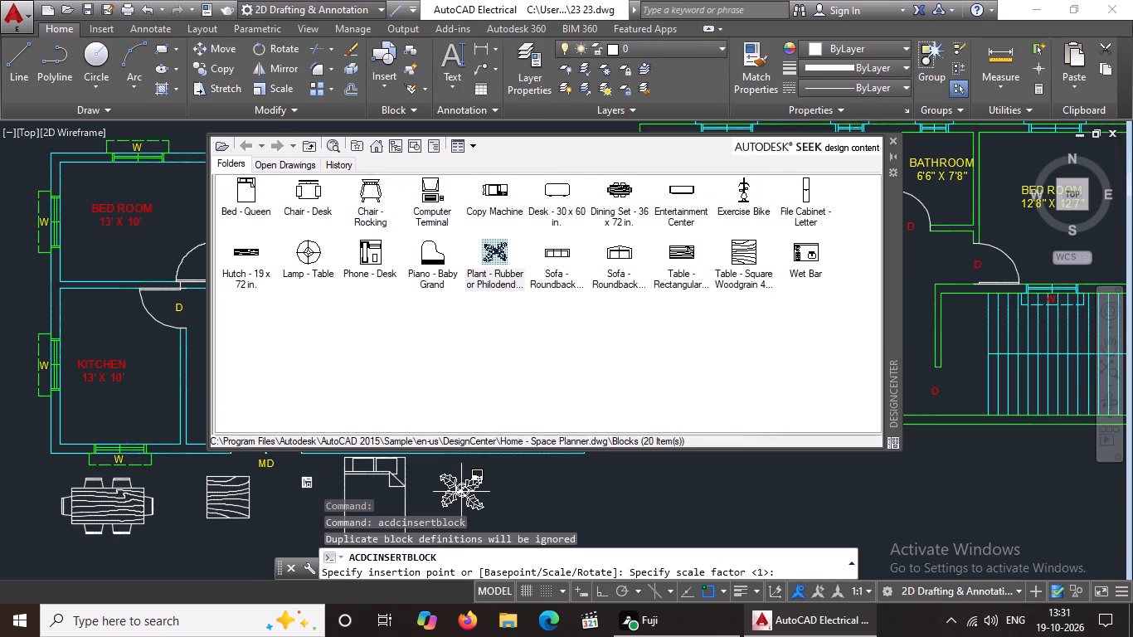
key(Return)
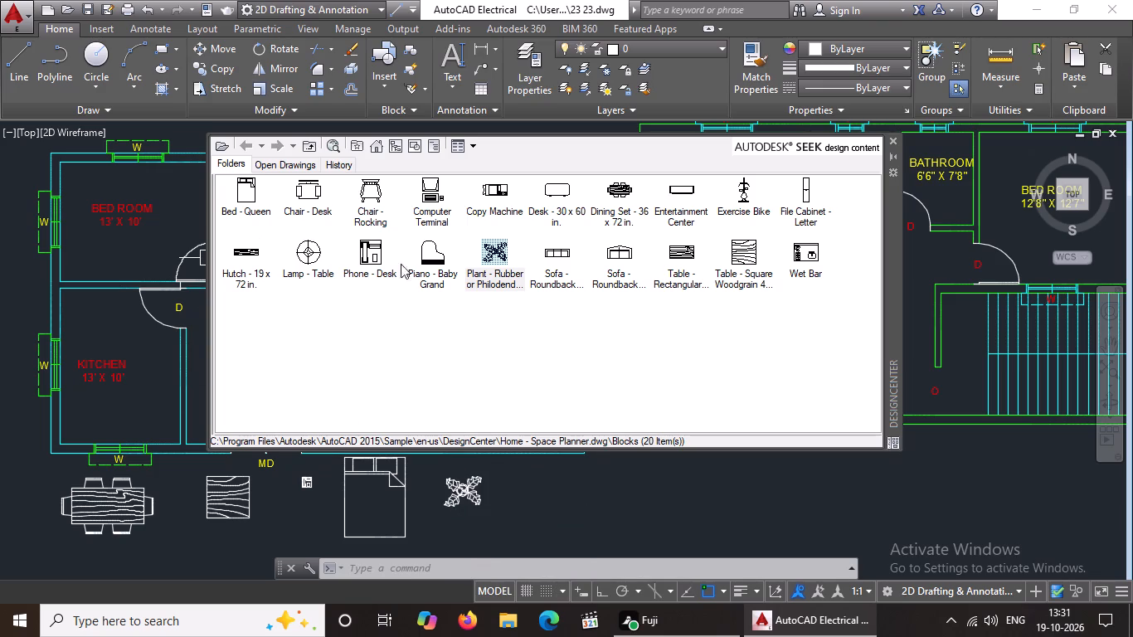
Insert the Sofa - Roundback 7 ft. block below the ground floor plan, beside the plant, at scale 1.
double_click(551, 256)
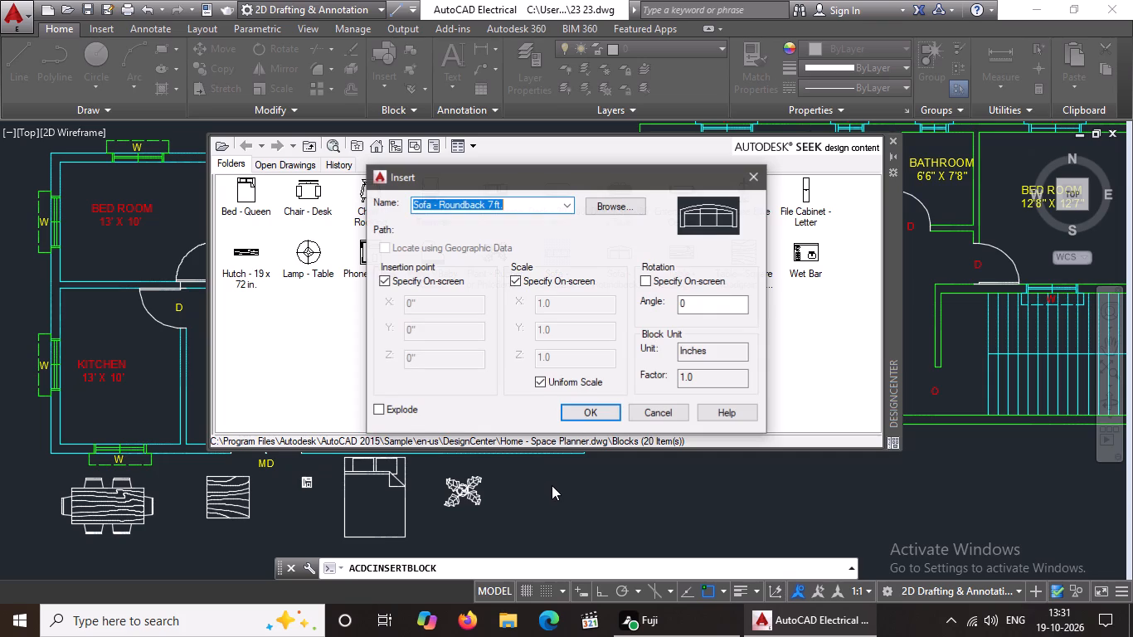
click(596, 416)
click(542, 494)
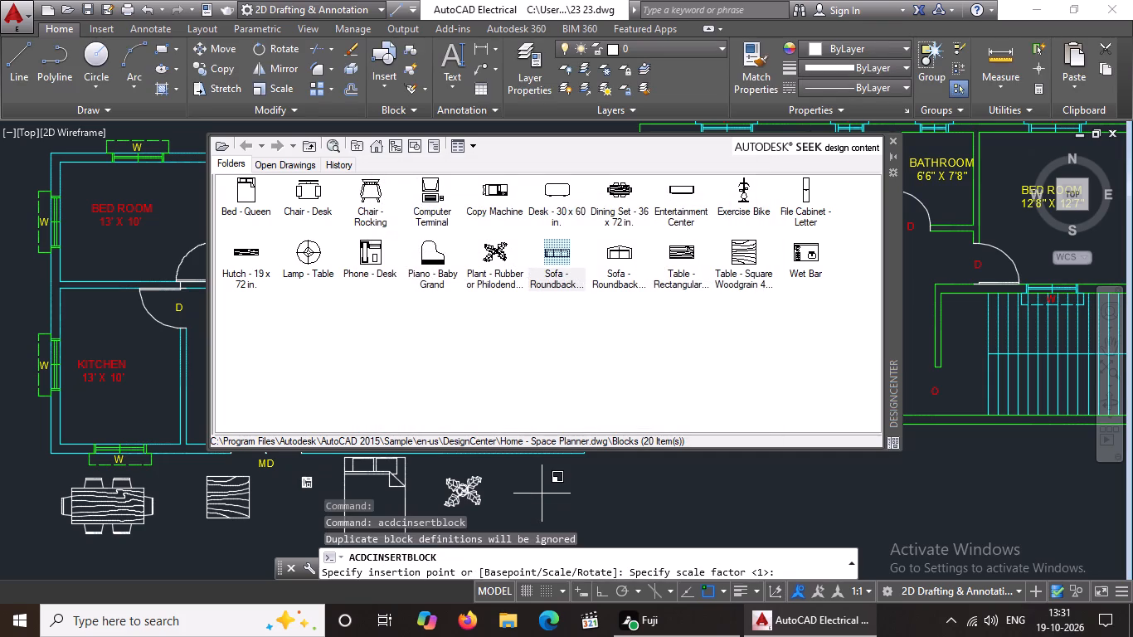
key(Return)
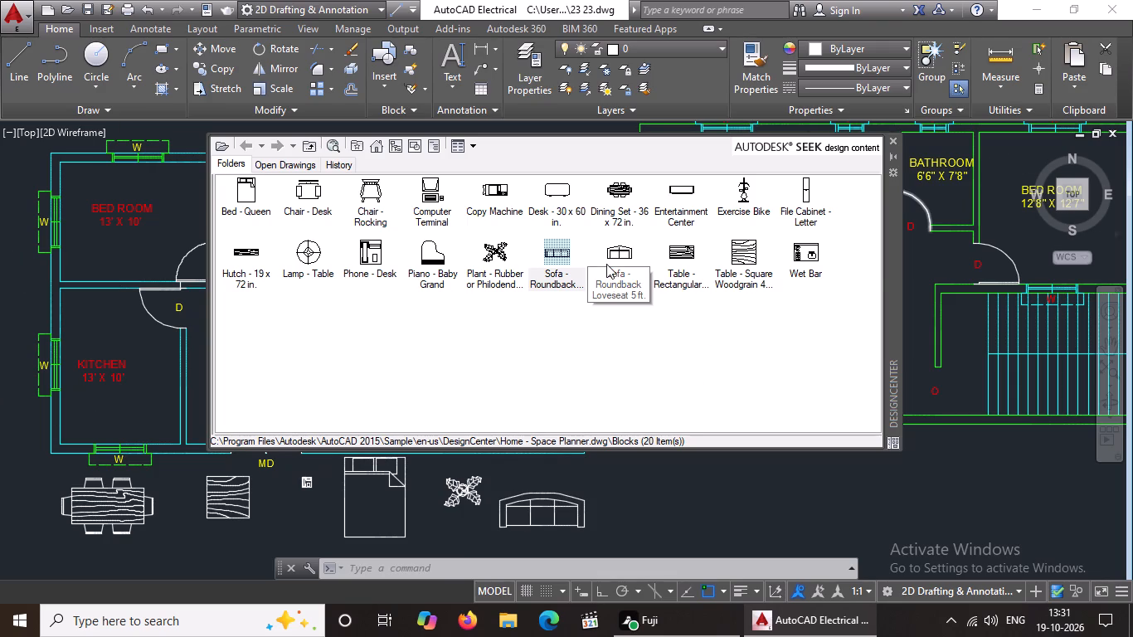
Insert a second Bed - Queen block below the first floor plan's kitchen, past the sofa, at scale 1.
double_click(241, 197)
click(575, 406)
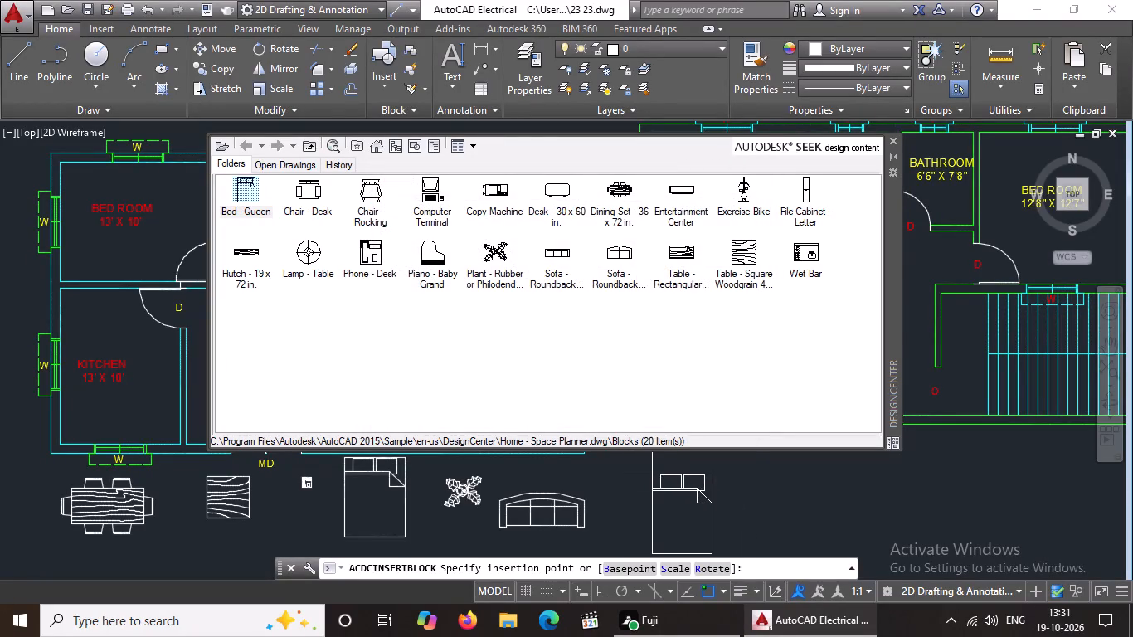
click(652, 474)
key(Return)
key(Return)
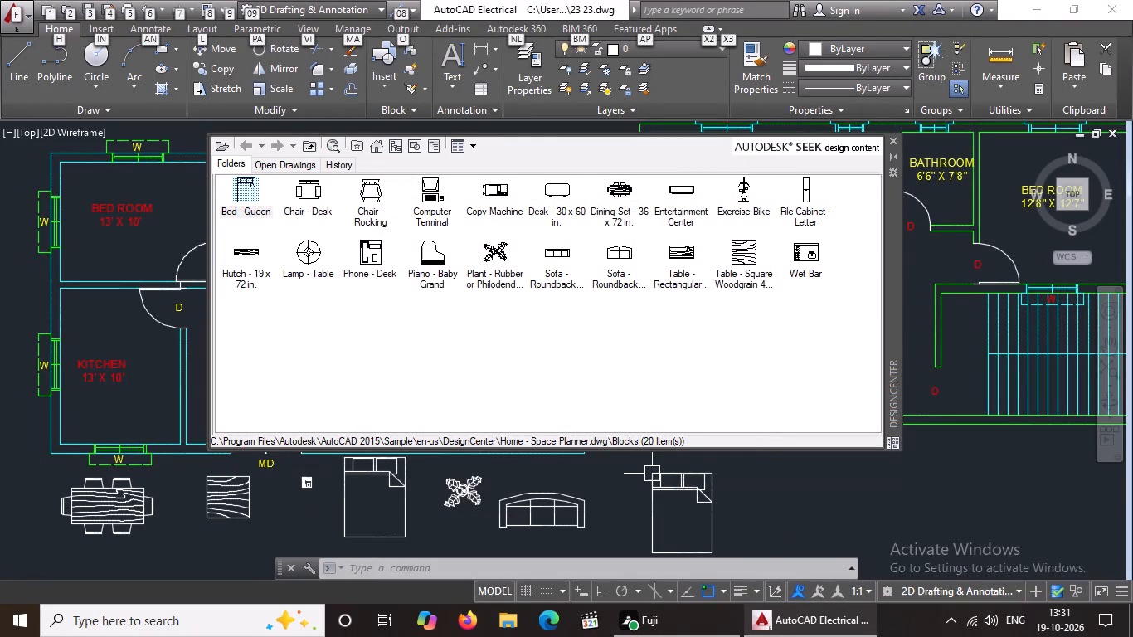
Insert the Chair - Desk block beside the second queen bed at scale 1, and close DesignCenter.
double_click(306, 197)
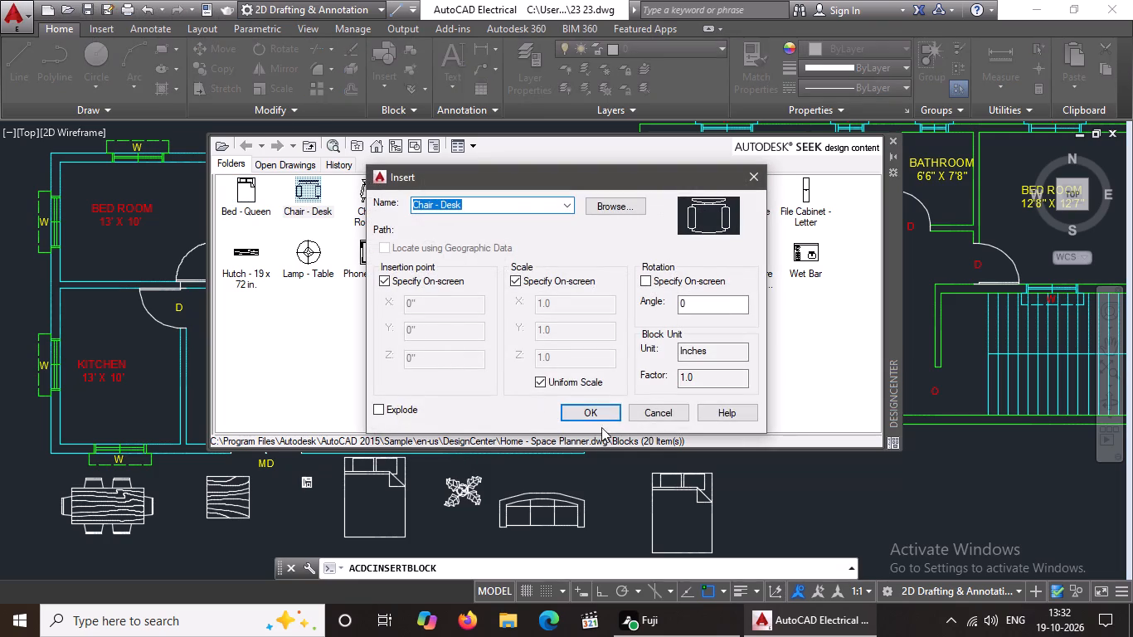
click(601, 414)
click(763, 497)
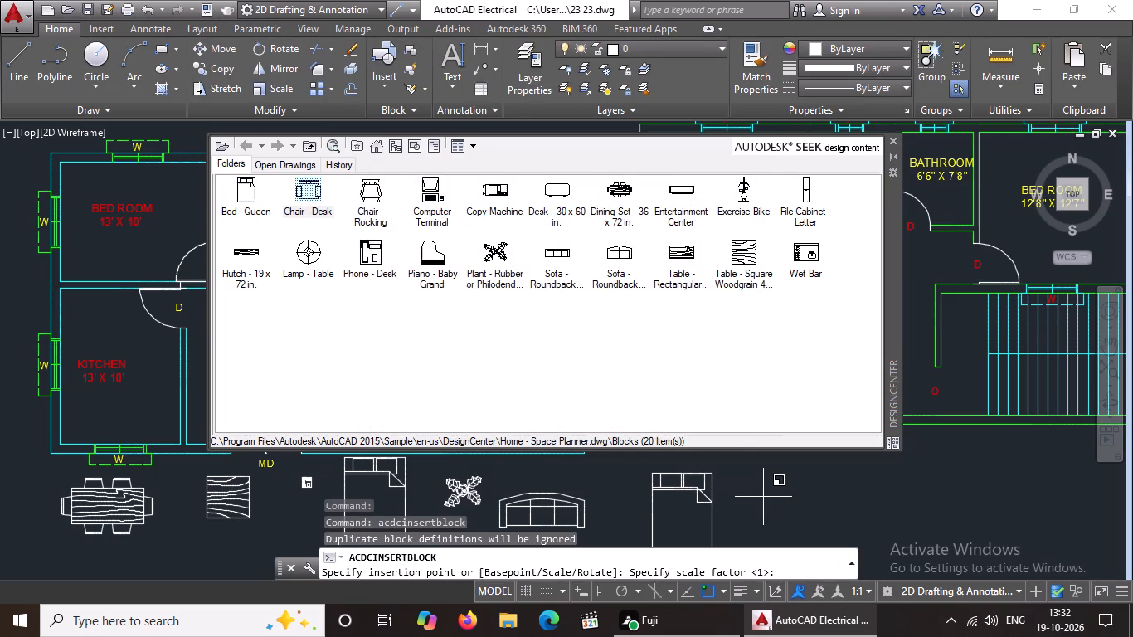
key(Return)
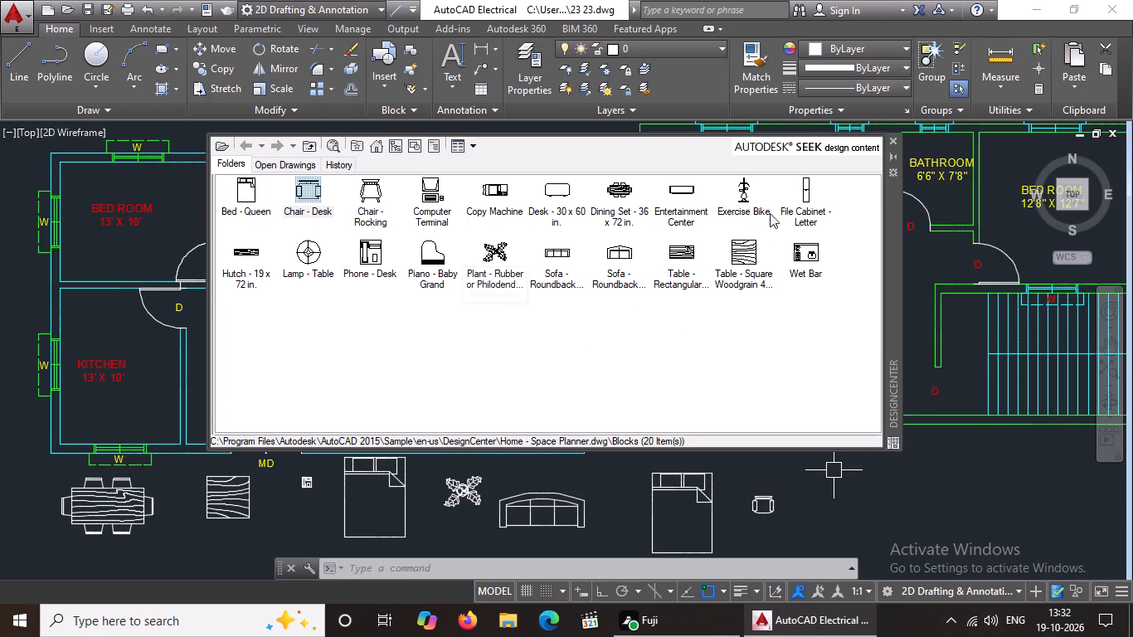
click(891, 139)
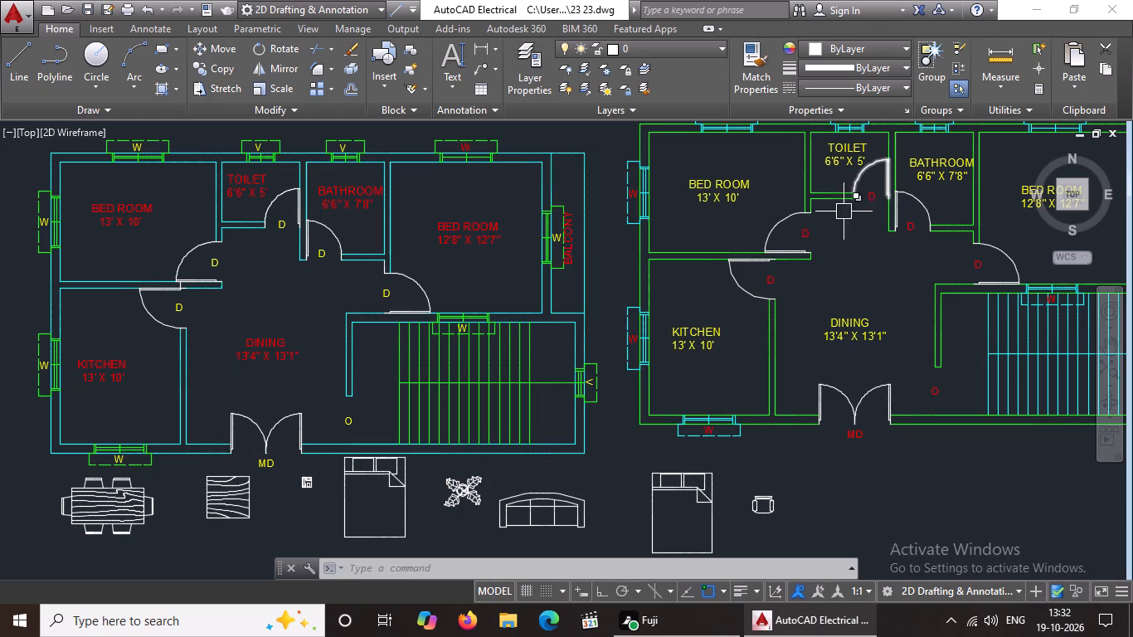
Rotate the second queen bed 90° counterclockwise about its middle, with Ortho on.
scroll(571, 400, down, 1)
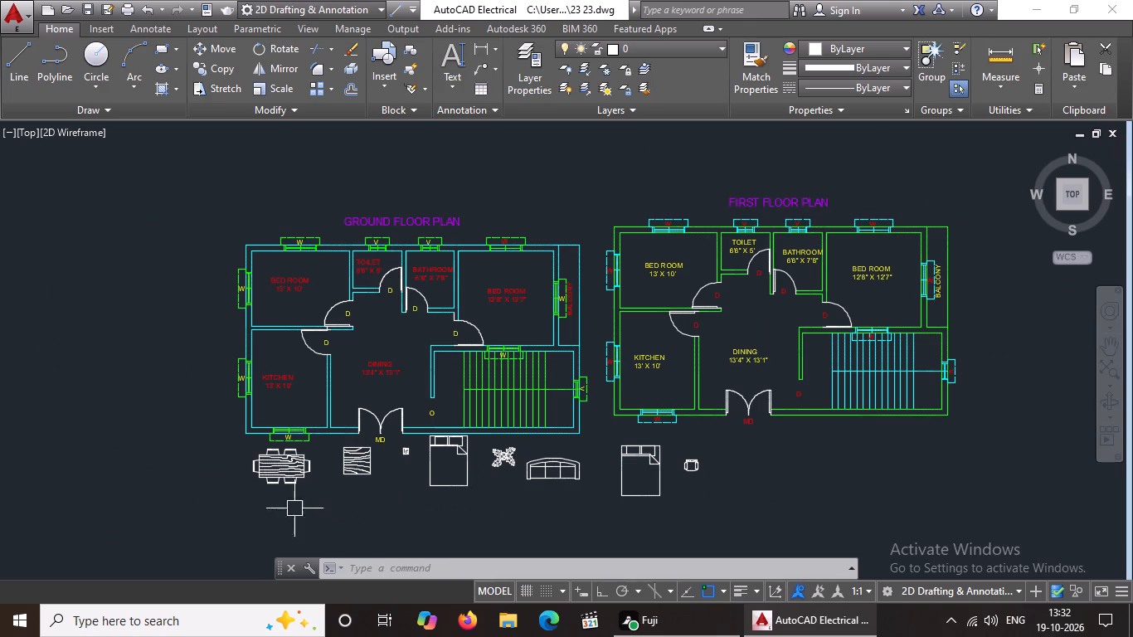
scroll(271, 387, up, 2)
scroll(280, 382, down, 2)
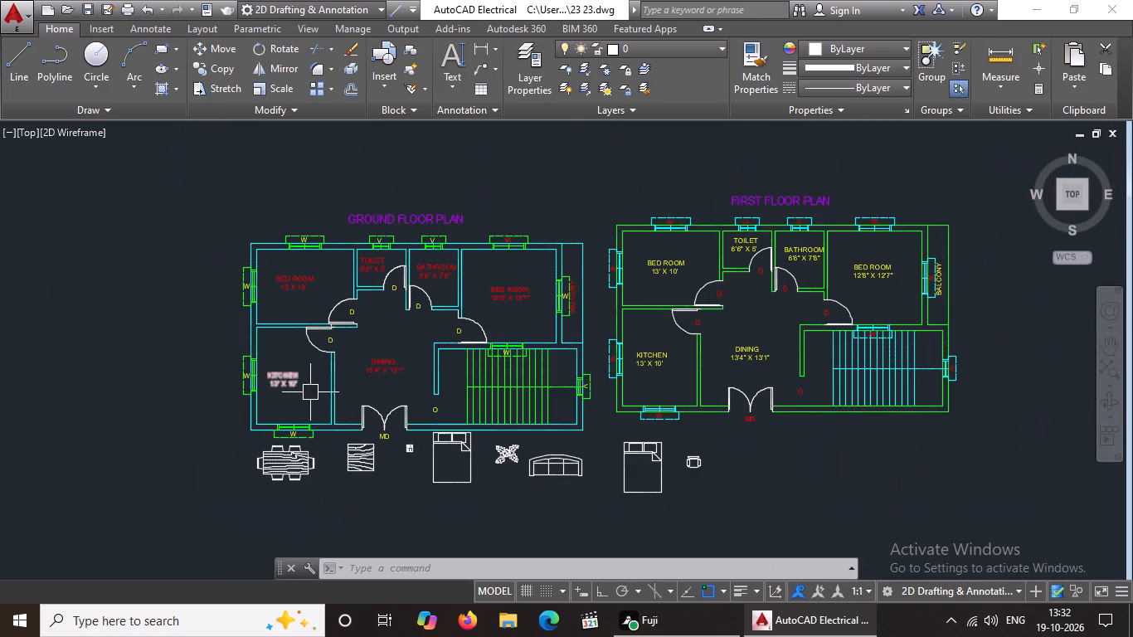
scroll(347, 408, up, 1)
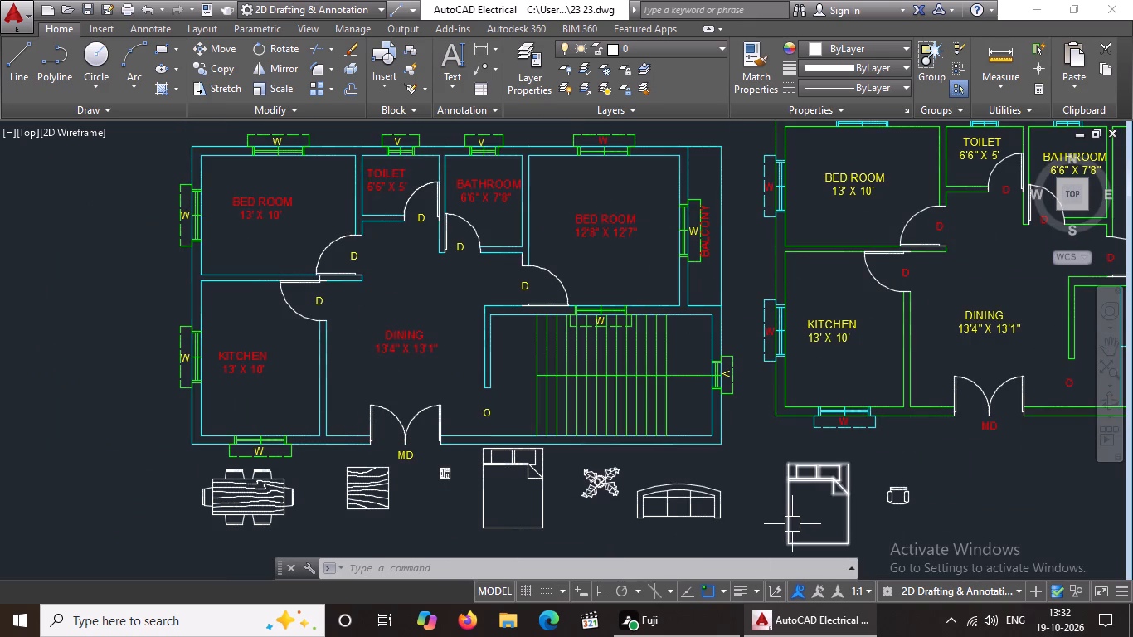
click(792, 524)
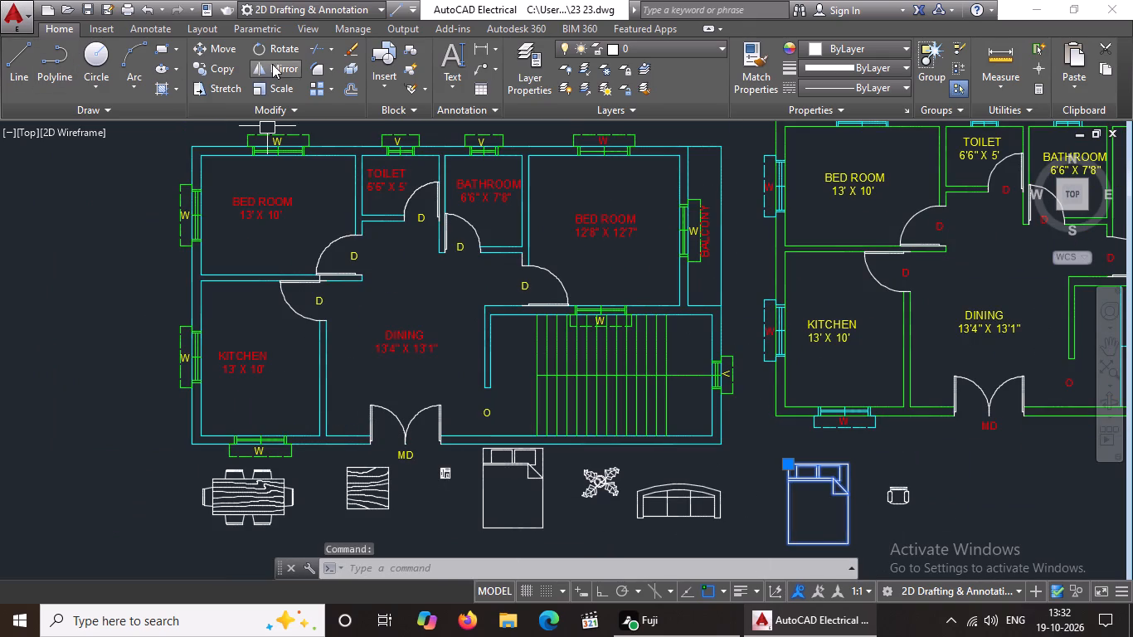
click(262, 49)
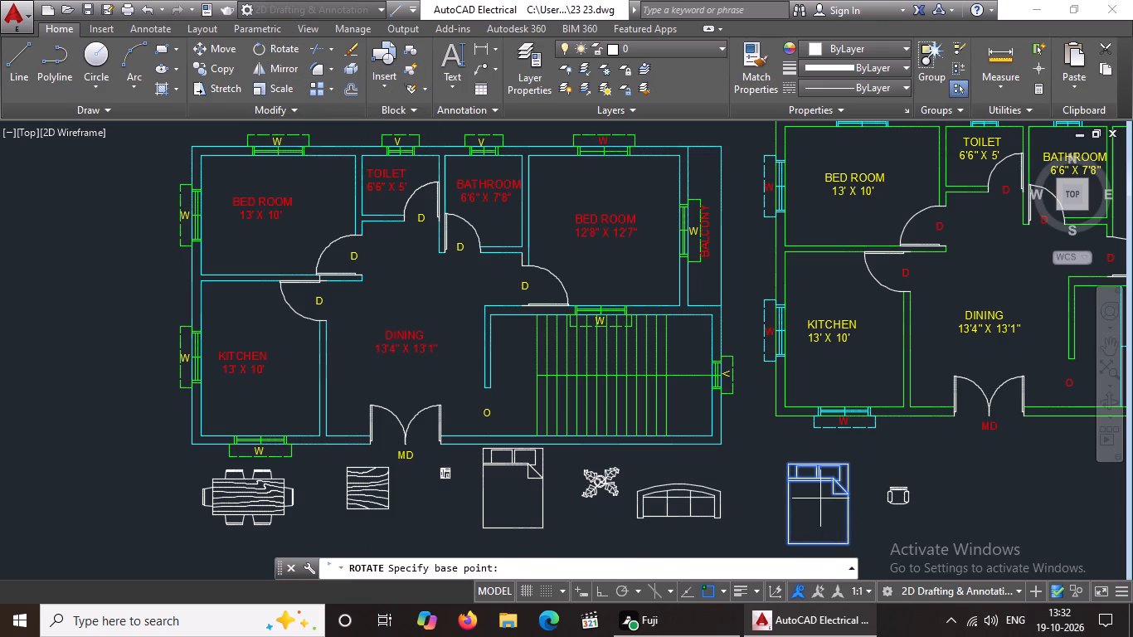
click(820, 498)
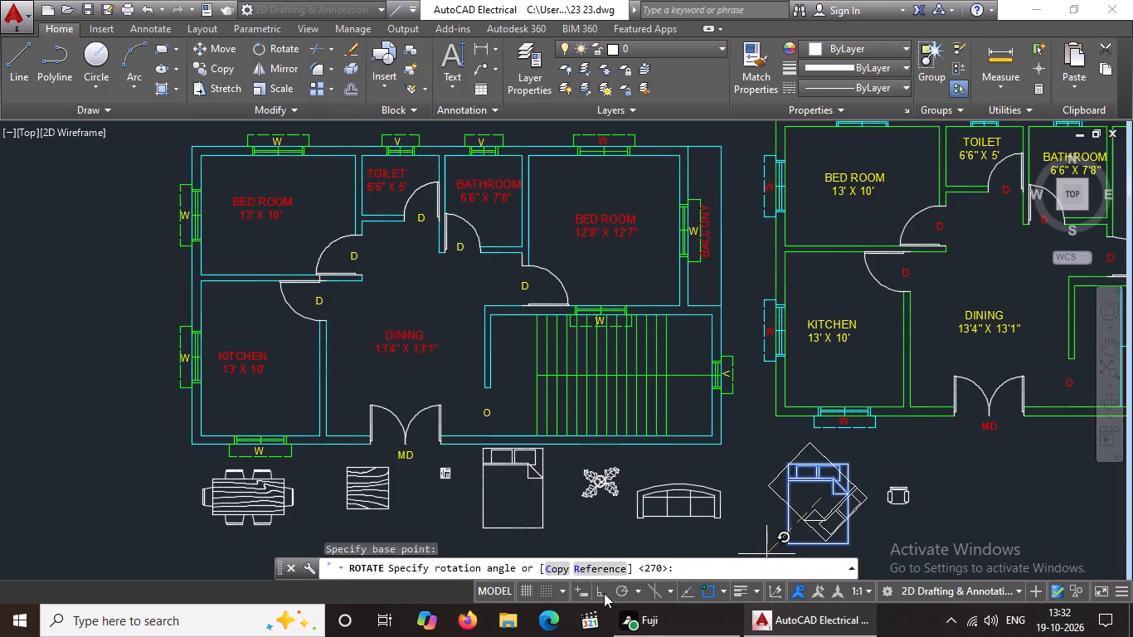
click(605, 591)
click(867, 429)
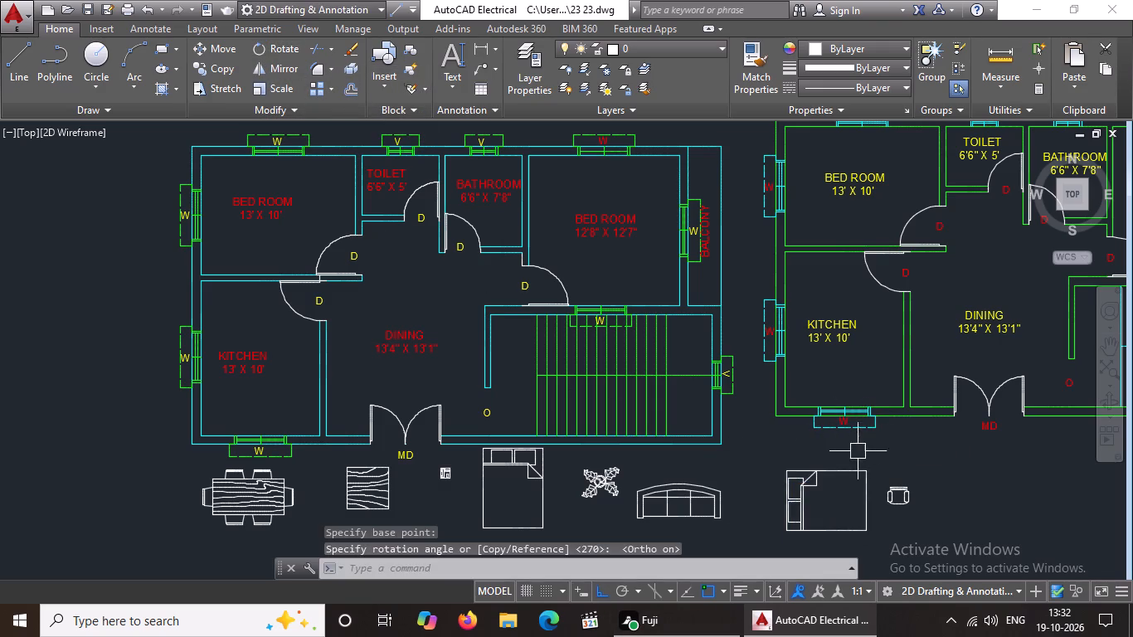
Move the rotated queen bed, with Ortho off, into the ground floor's 13' x 10' bedroom, headboard against the west window wall.
click(795, 498)
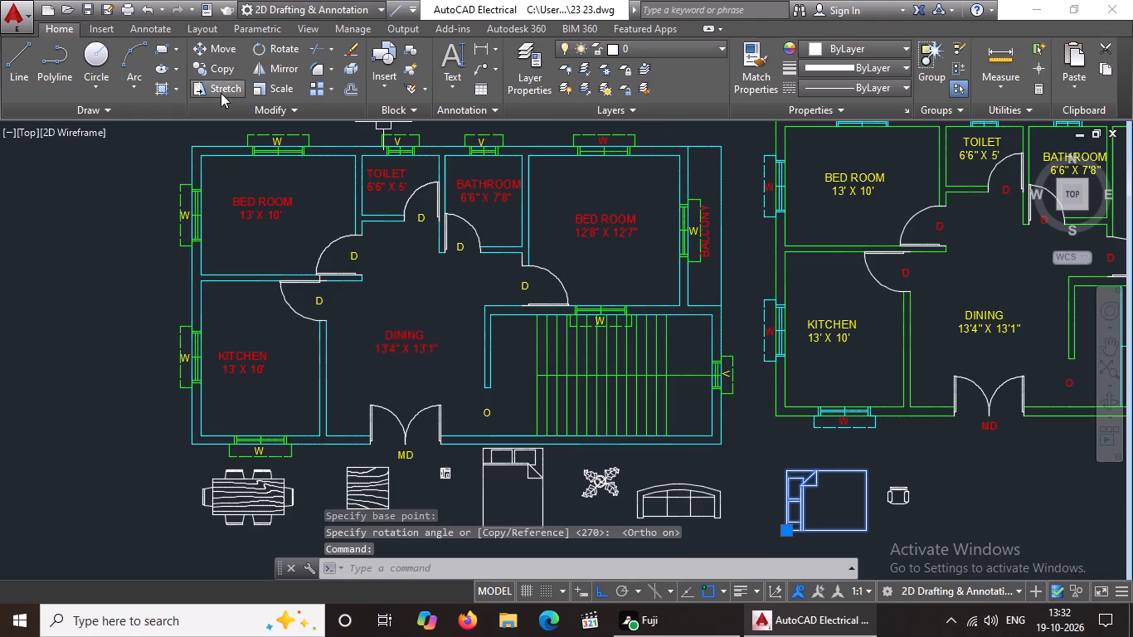
click(214, 50)
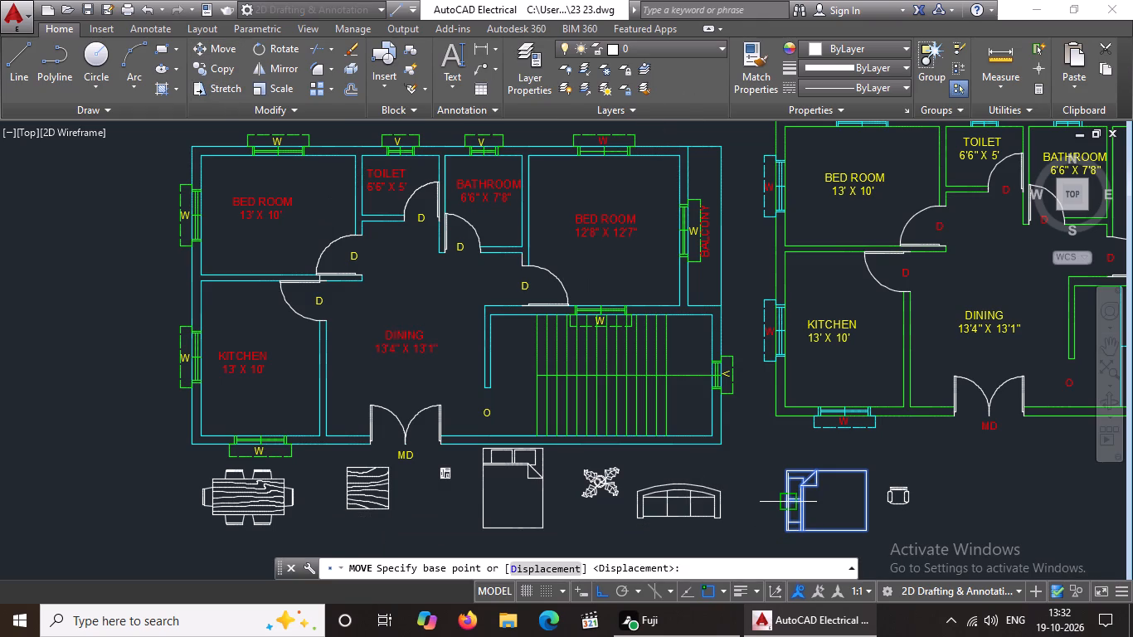
click(785, 498)
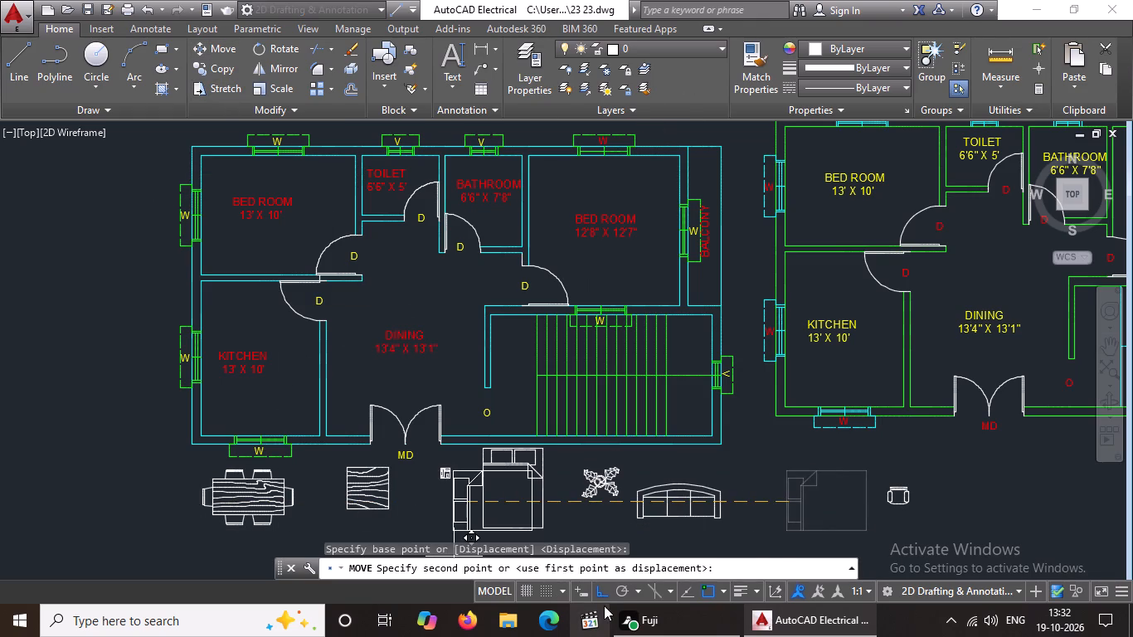
click(601, 592)
scroll(206, 219, up, 2)
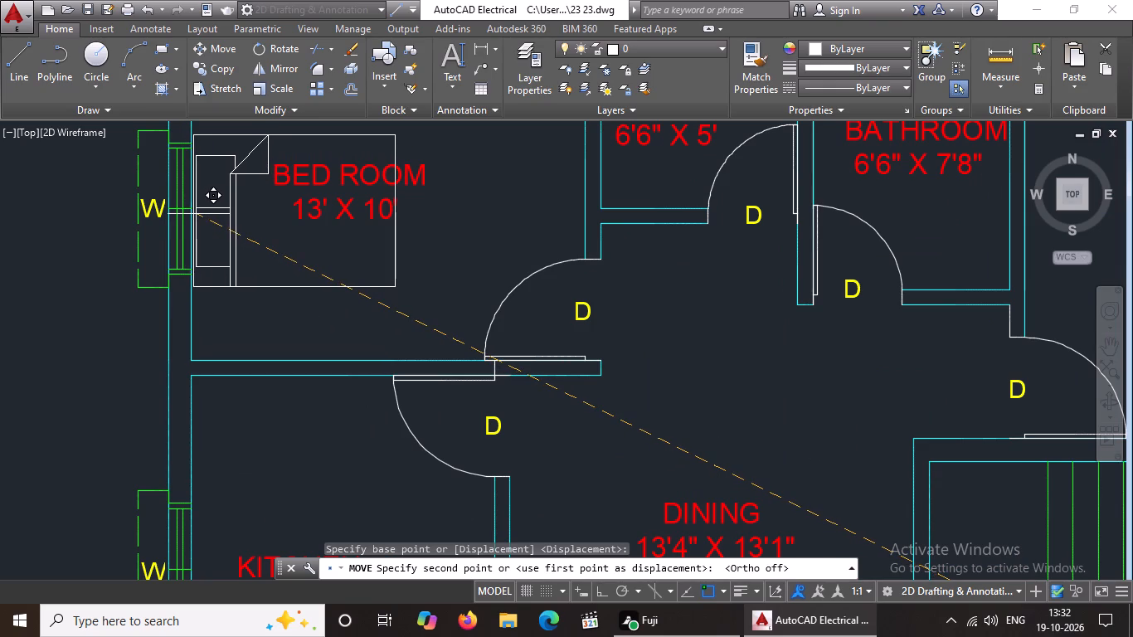
click(196, 213)
Move the ground floor's BED ROOM 13' X 10' label off the bed into the free space east of it.
scroll(309, 232, down, 3)
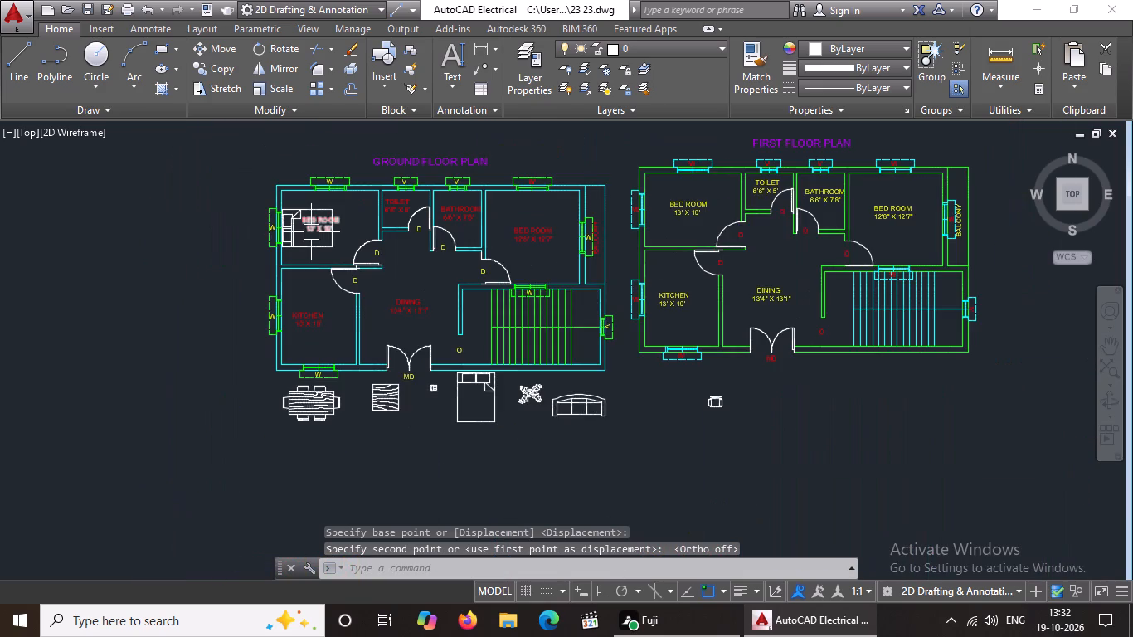
middle_drag(311, 232, 300, 294)
scroll(300, 295, up, 2)
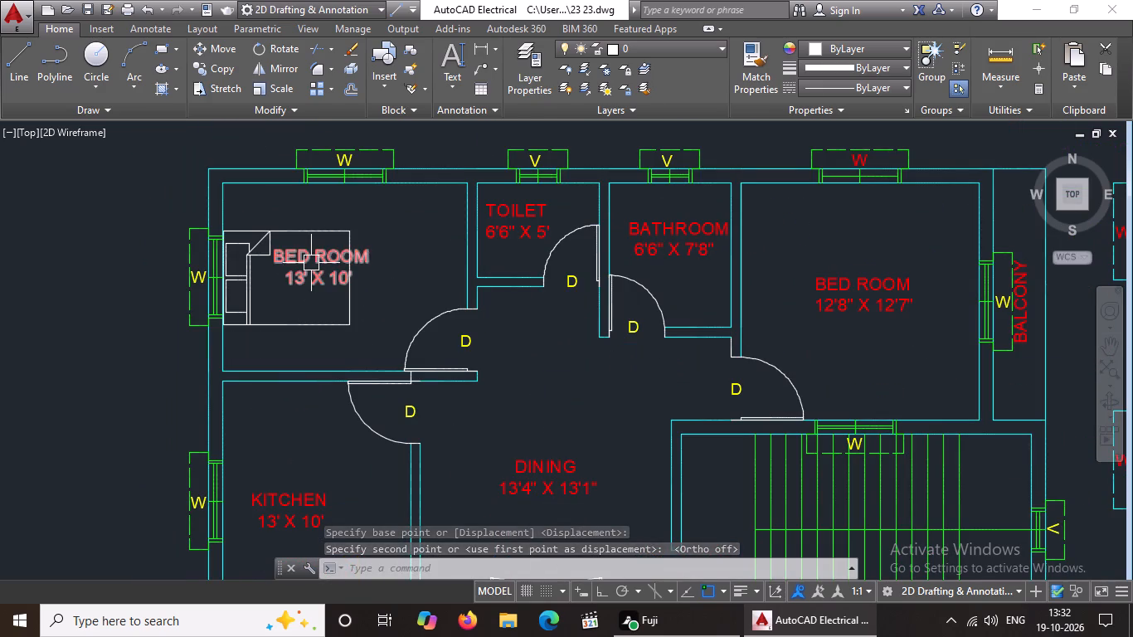
click(312, 262)
click(214, 45)
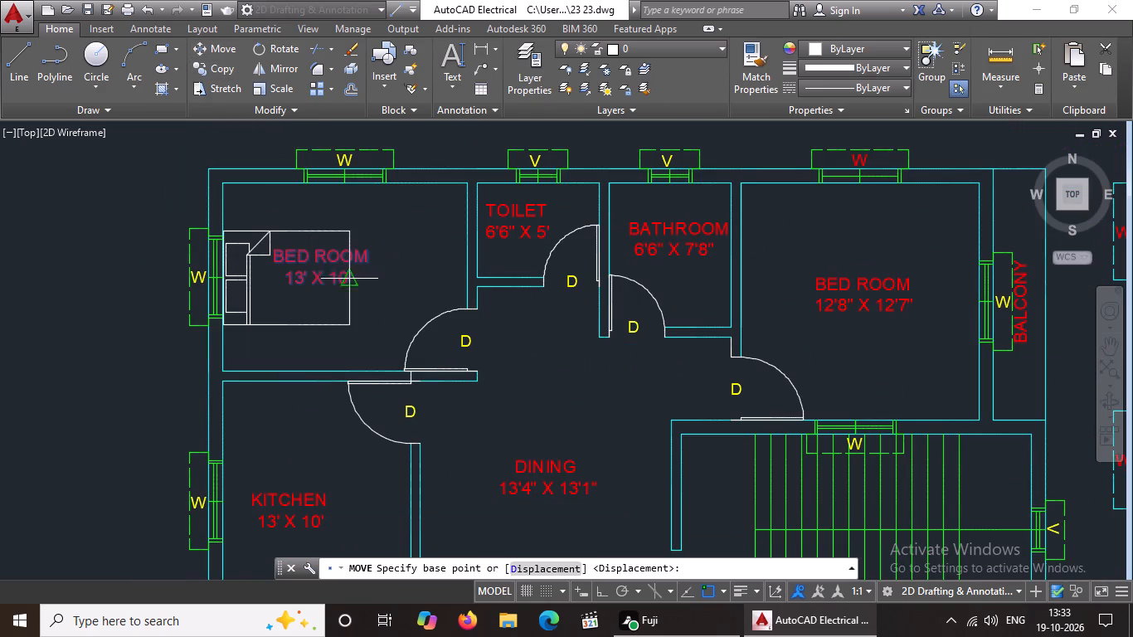
drag(314, 259, 326, 262)
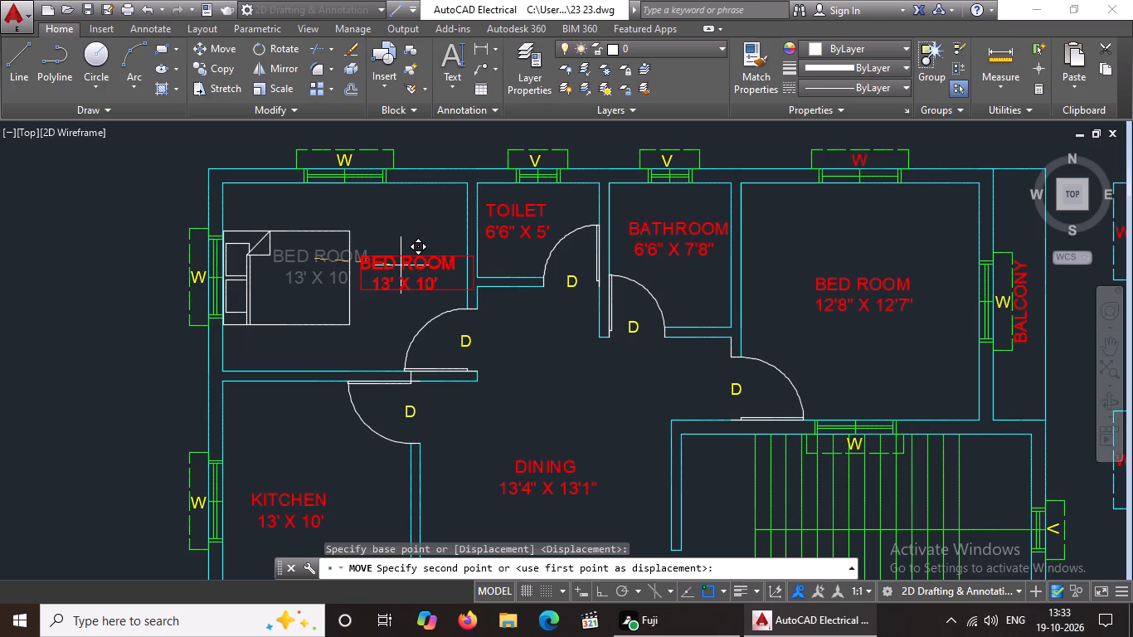
click(401, 265)
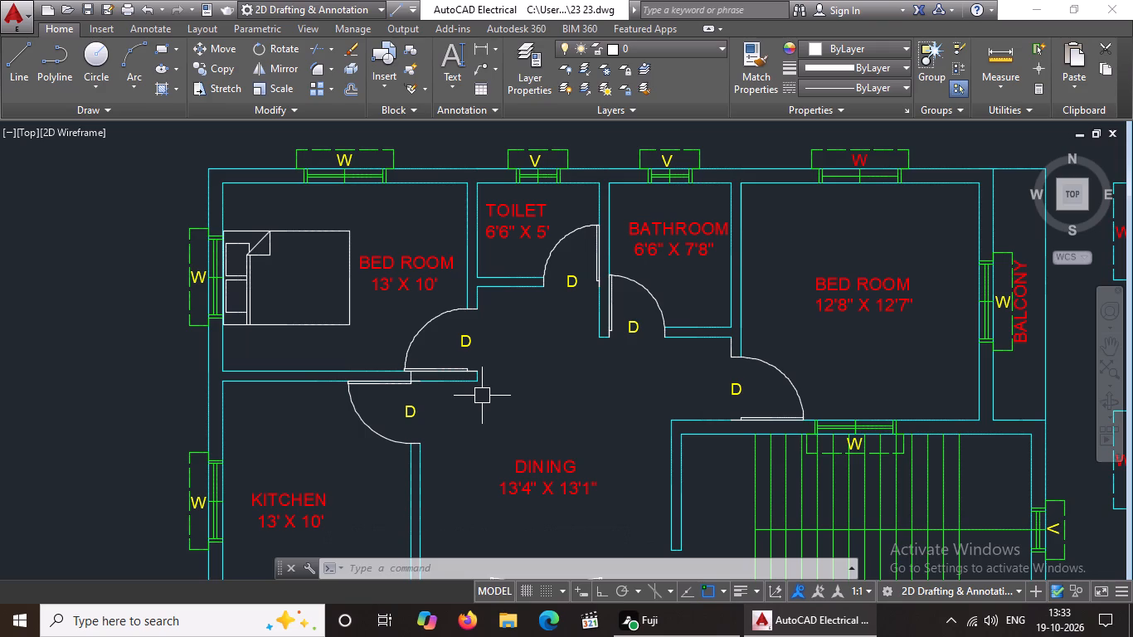
key(Escape)
Reopen DesignCenter and insert the Lamp - Table block between the square table and the desk phone at scale 1.
scroll(527, 335, down, 2)
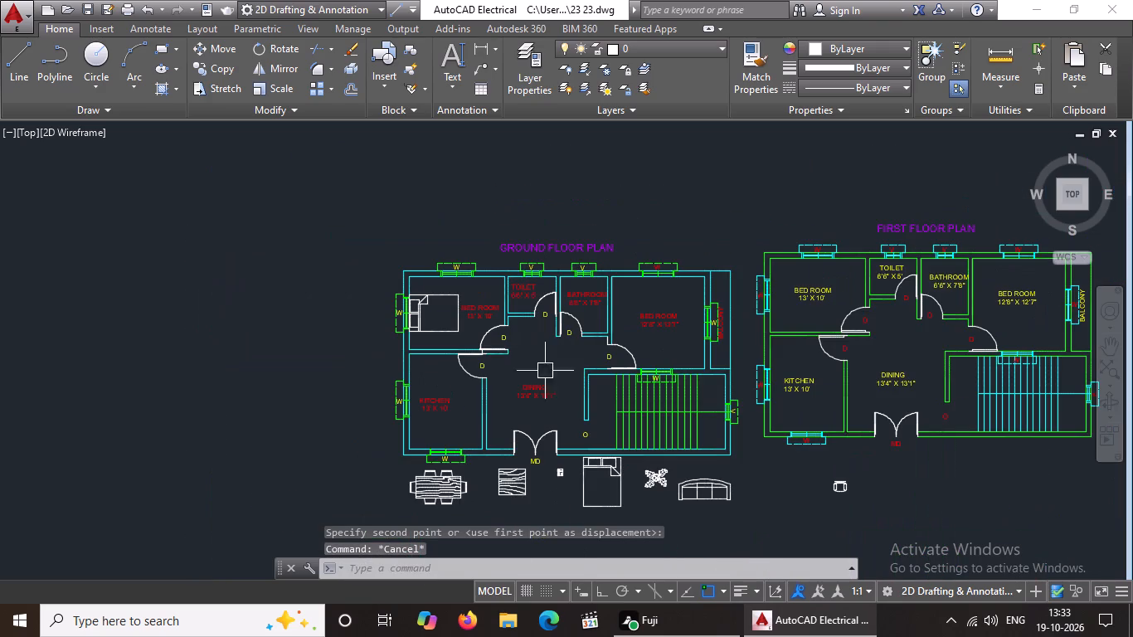
scroll(562, 514, up, 3)
scroll(562, 511, down, 3)
middle_drag(562, 510, 563, 507)
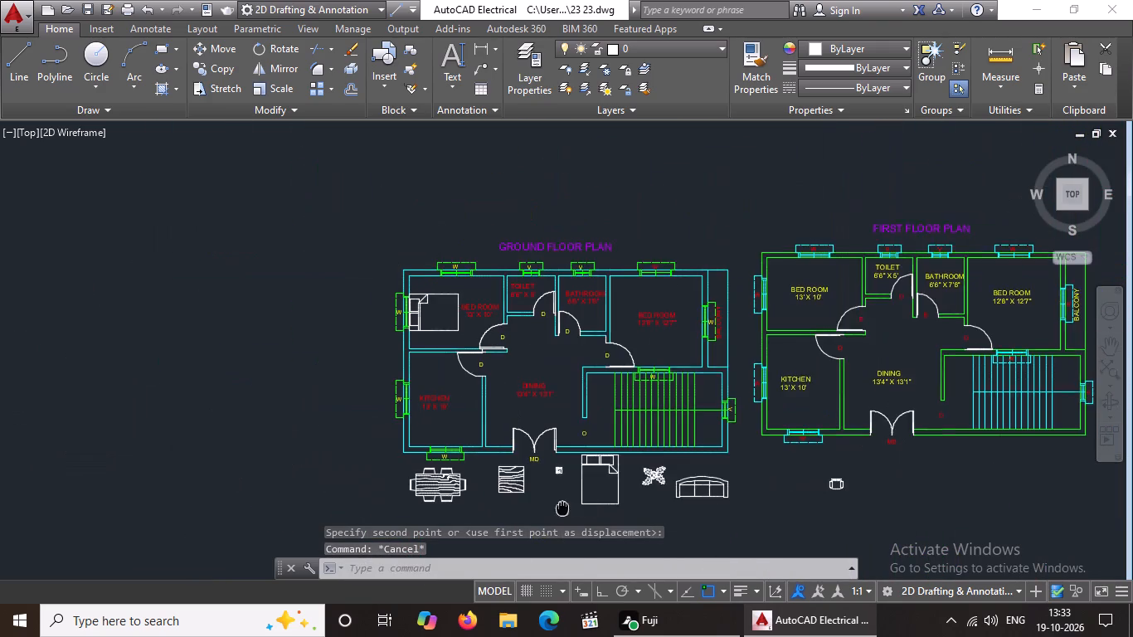
middle_drag(563, 507, 607, 379)
middle_drag(659, 413, 579, 549)
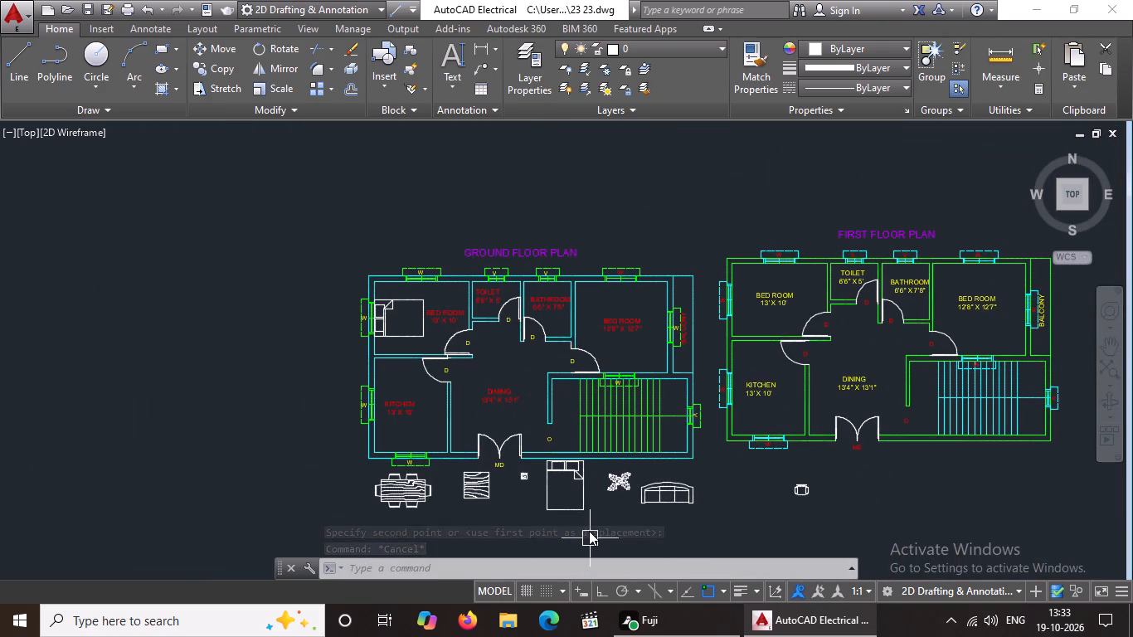
text(DC)
key(space)
key(space)
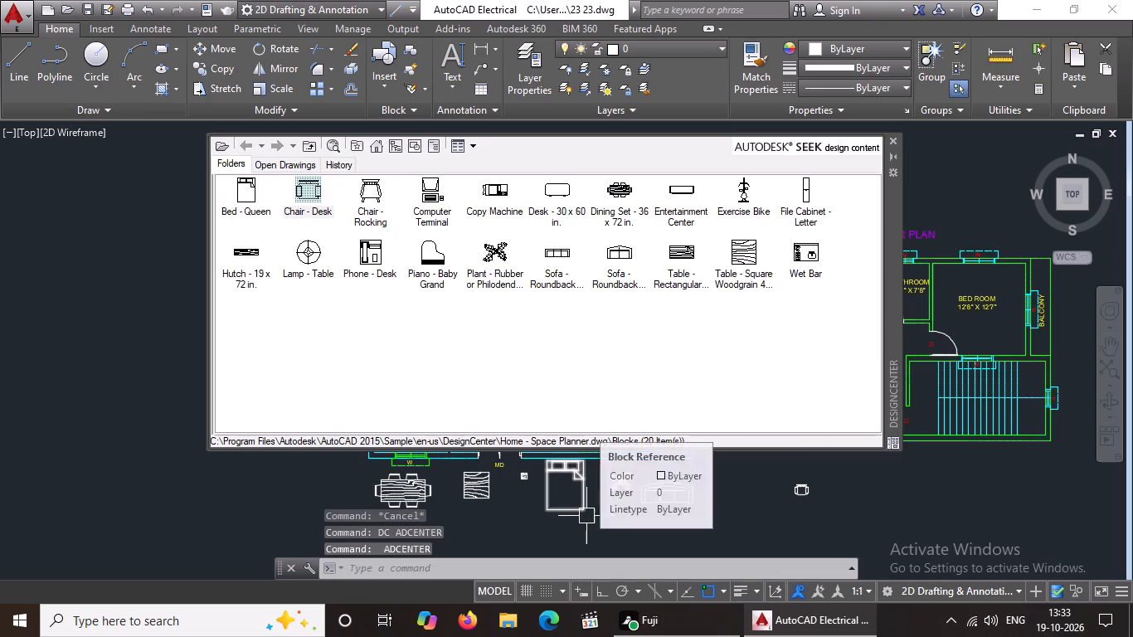
double_click(299, 252)
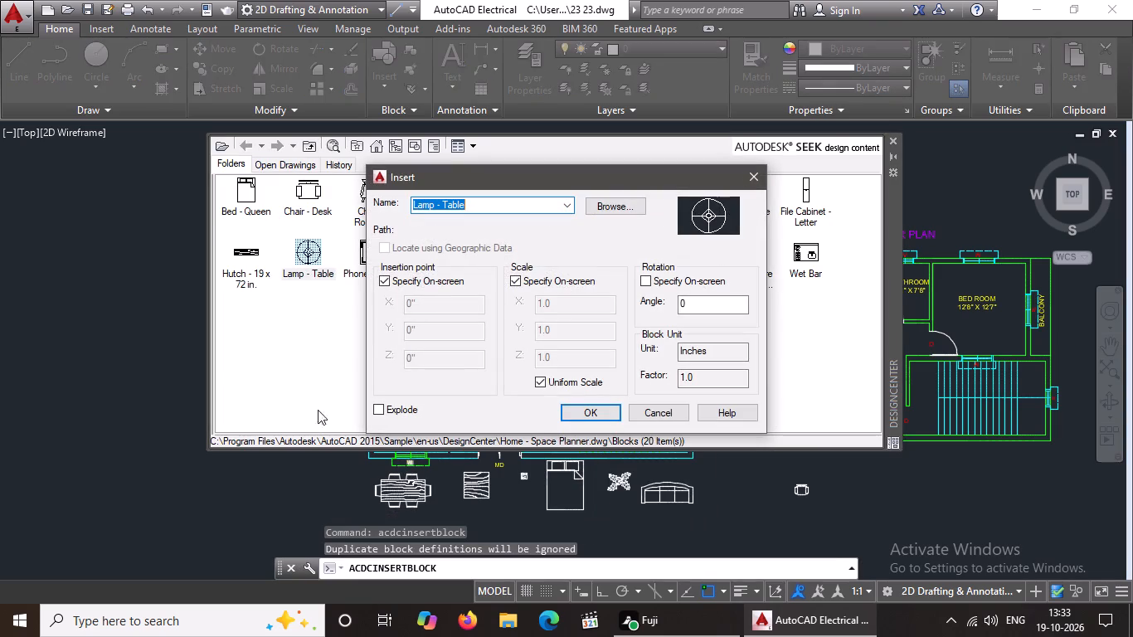
click(603, 408)
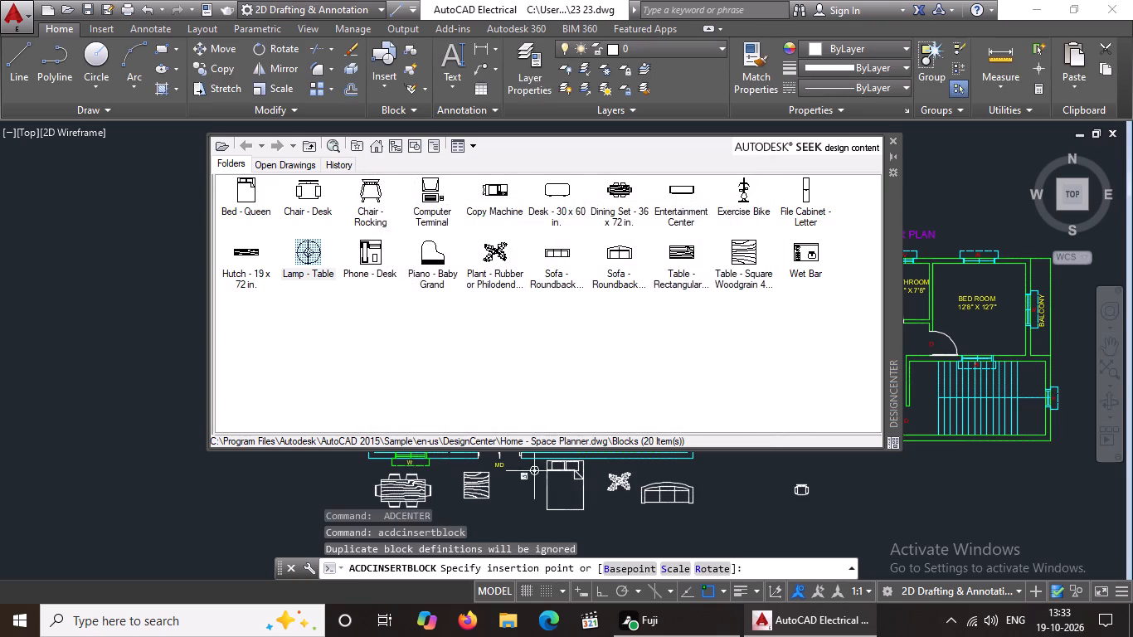
click(511, 493)
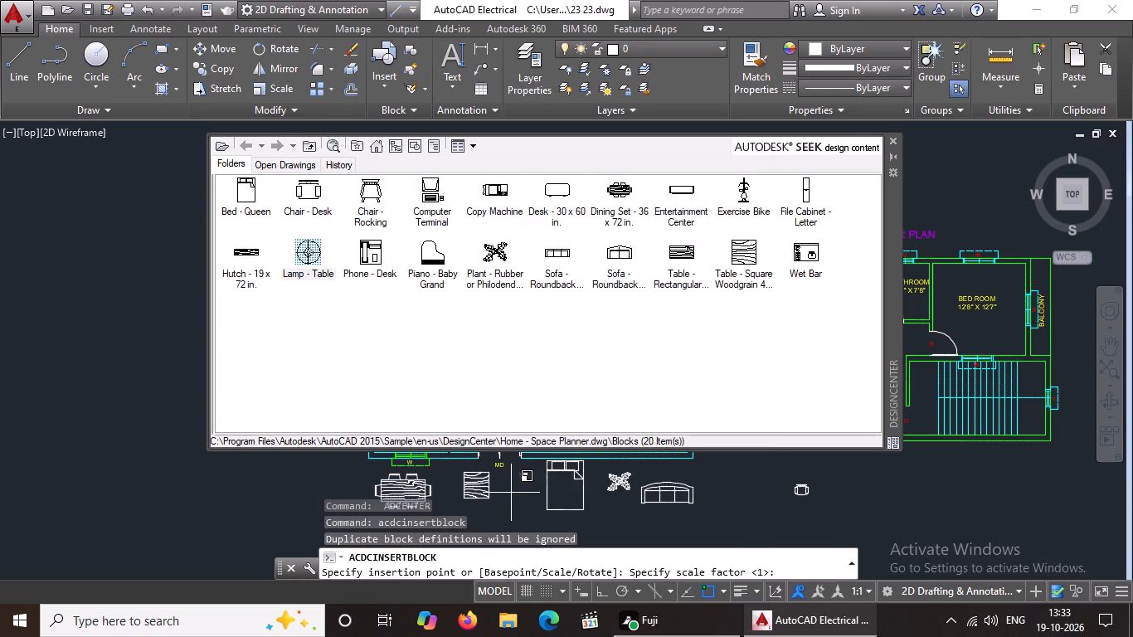
key(Return)
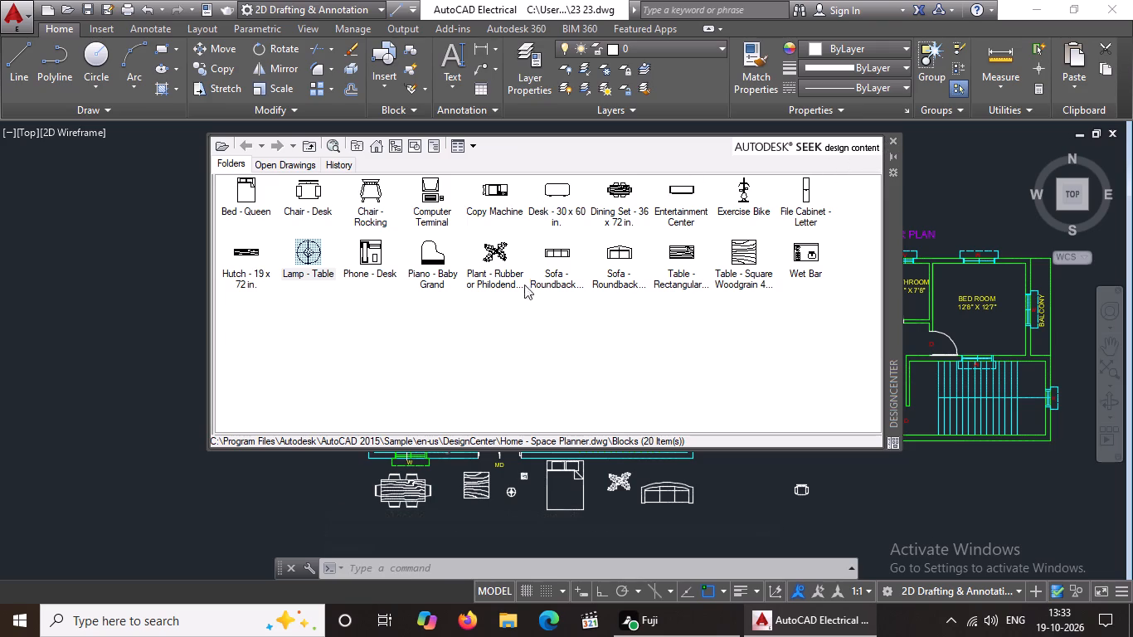
Insert the Desk - 30 x 60 in. block in the free space east of the sofa at scale 1.
double_click(556, 195)
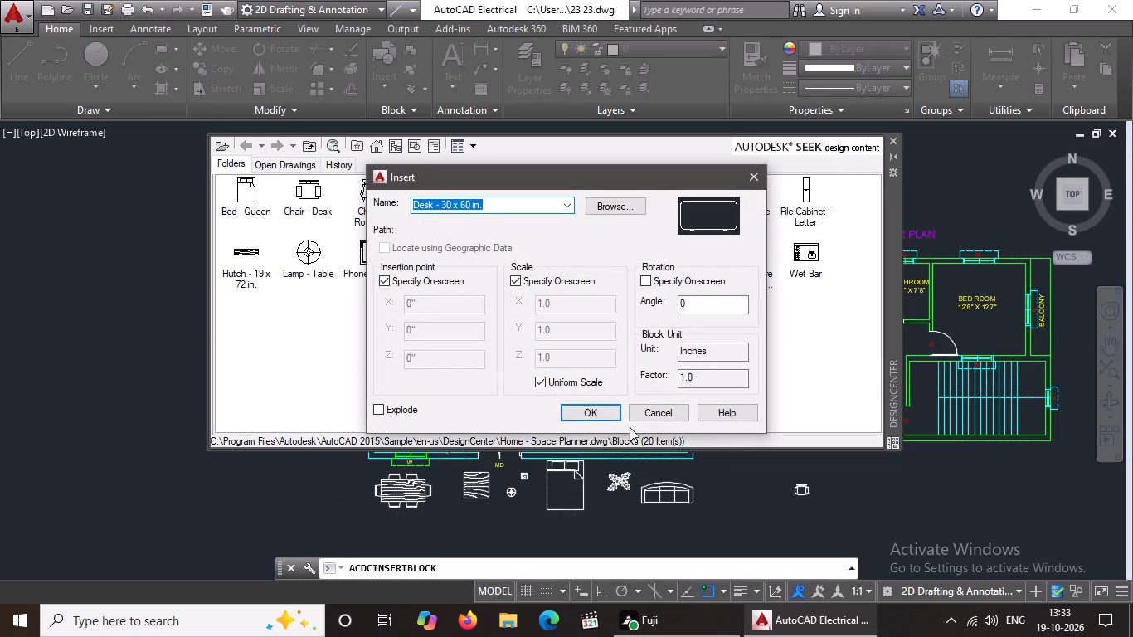
click(600, 407)
click(737, 479)
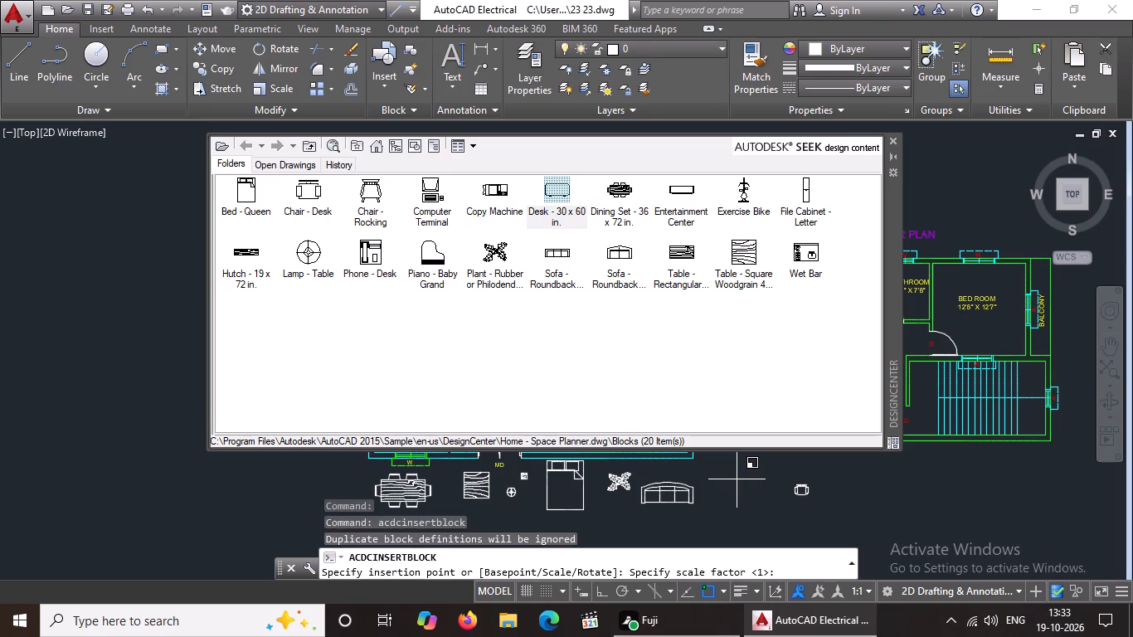
key(Return)
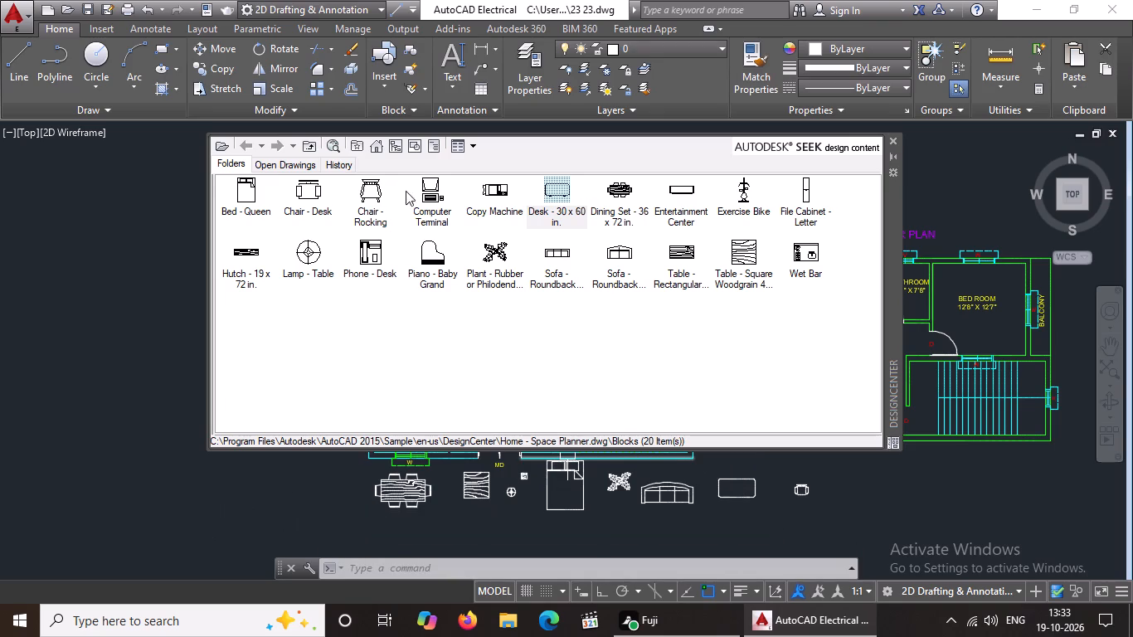
Insert the Chair - Rocking block just south of the desk at scale 1 and close DesignCenter.
double_click(374, 195)
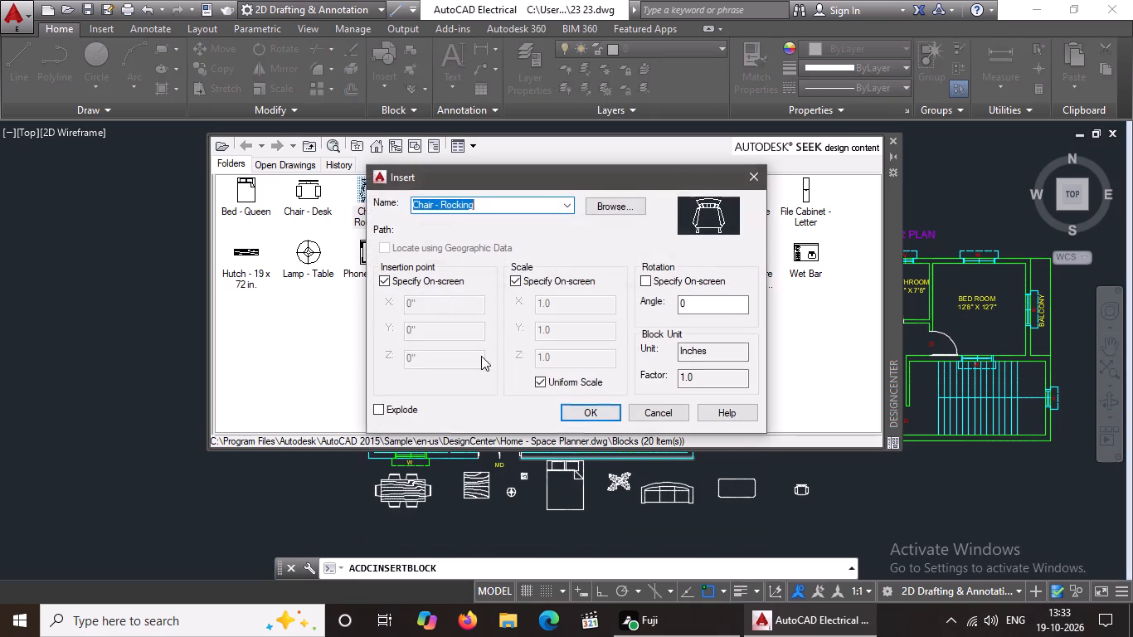
click(599, 406)
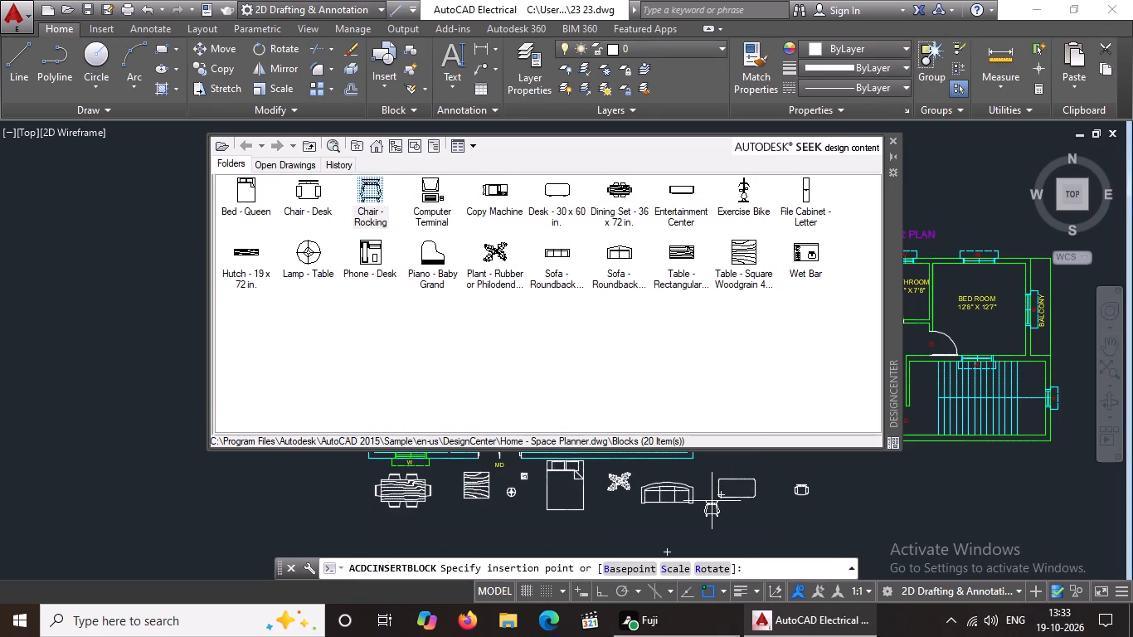
click(711, 503)
key(Return)
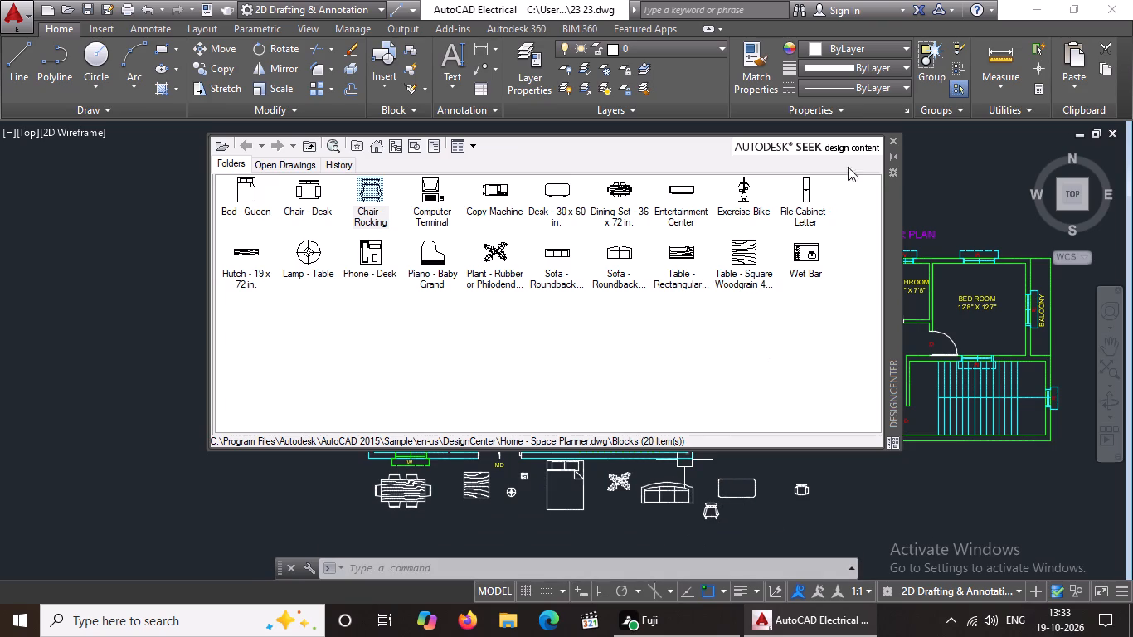
click(890, 141)
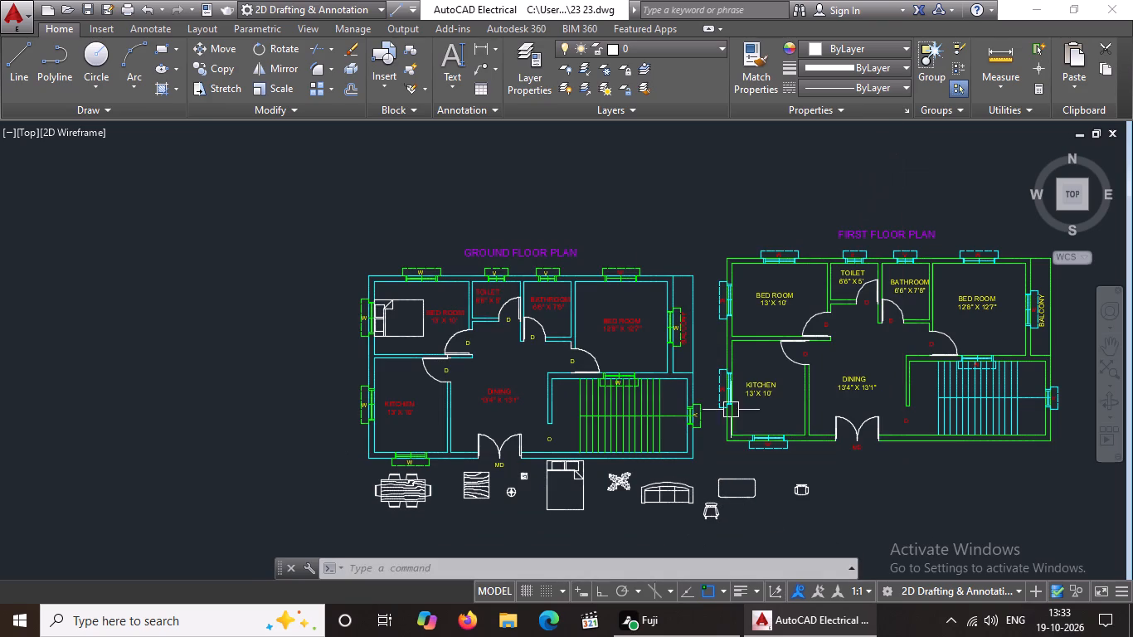
Move the desk into the northeast corner of the ground floor's 13' x 10' bedroom, its back against the north wall.
scroll(631, 503, up, 1)
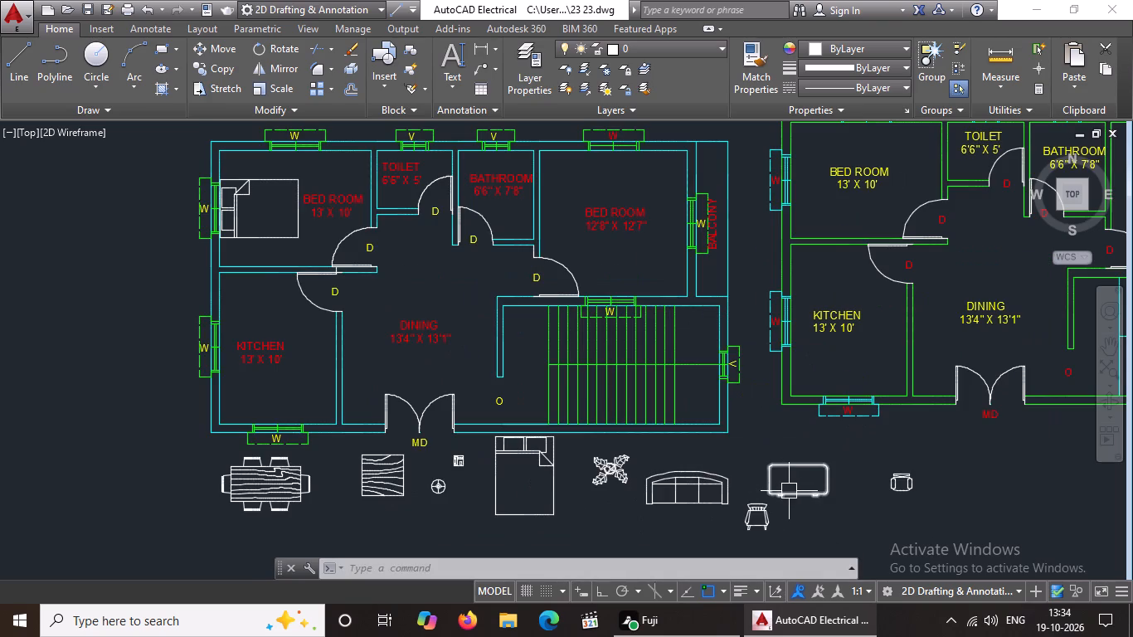
click(789, 491)
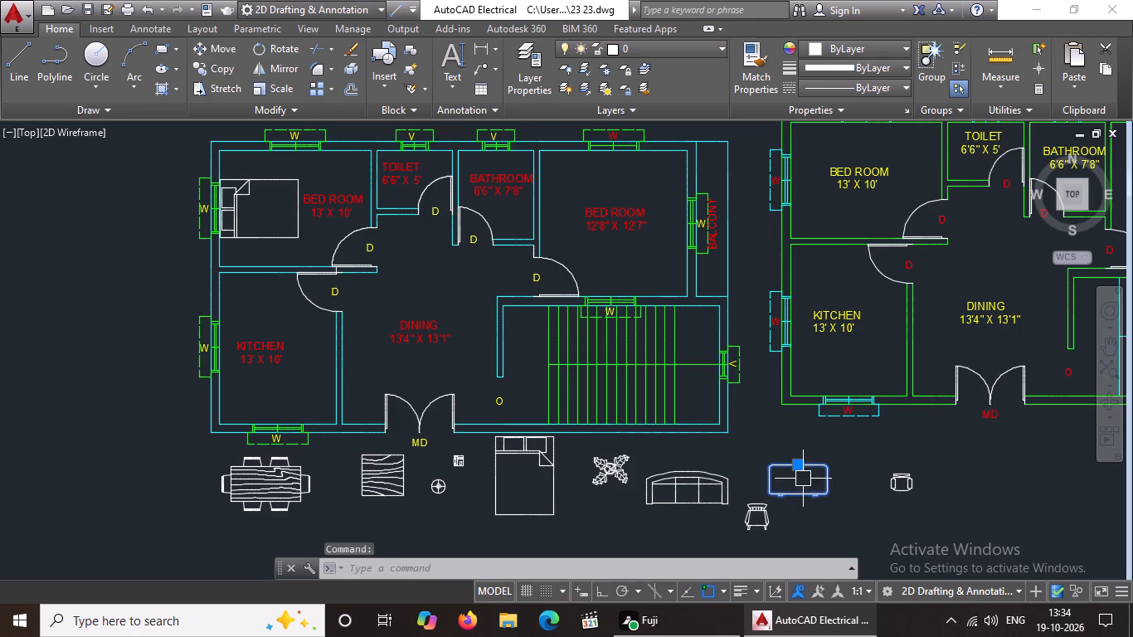
click(800, 465)
scroll(494, 304, down, 3)
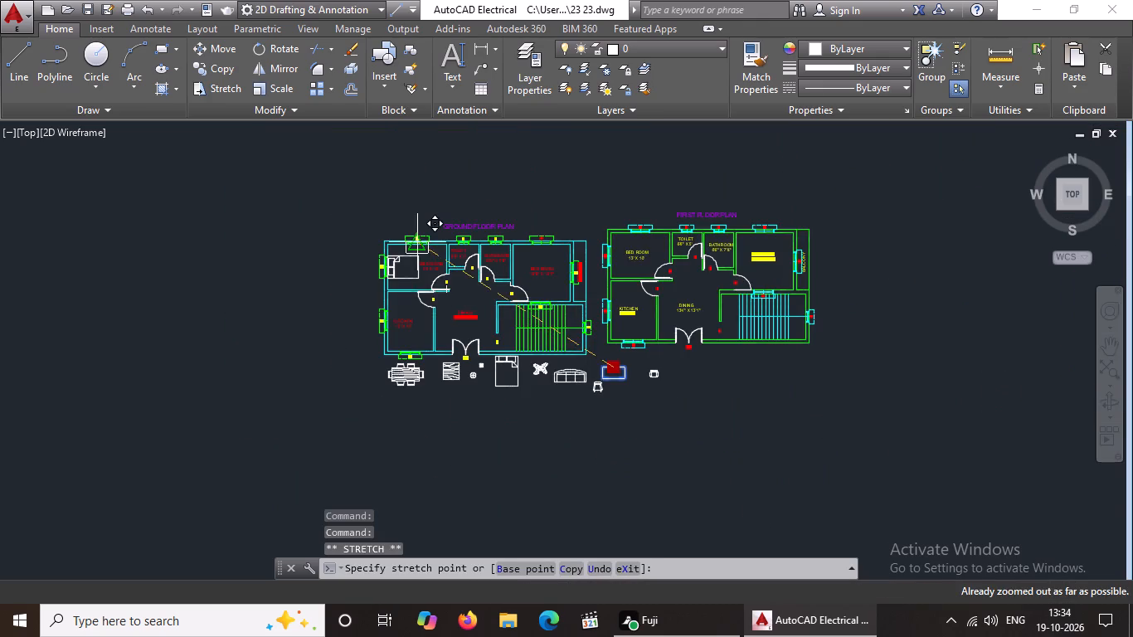
scroll(423, 239, up, 6)
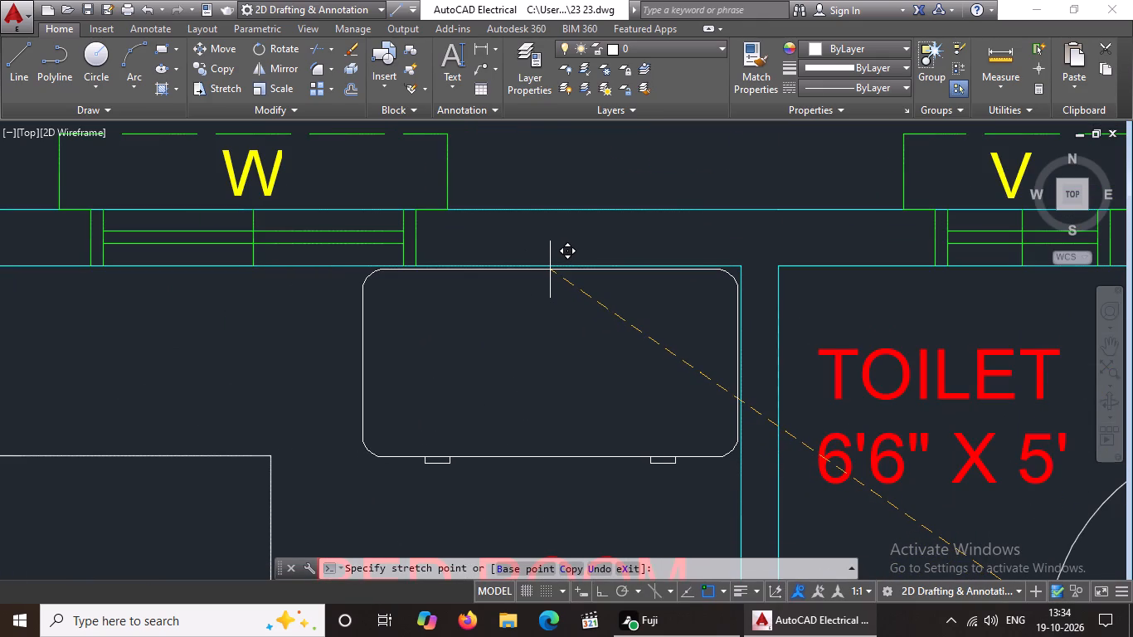
click(550, 269)
Shift the queen bed in the ground floor's 13' x 10' bedroom closer to the west wall.
scroll(555, 280, down, 2)
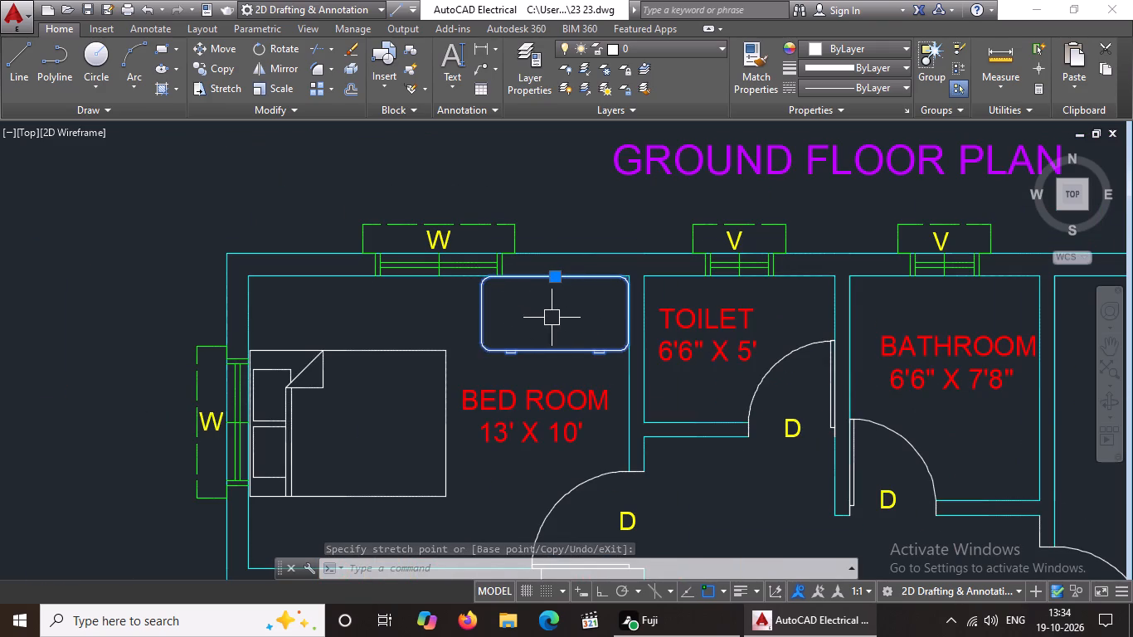
scroll(321, 357, up, 1)
scroll(224, 372, up, 2)
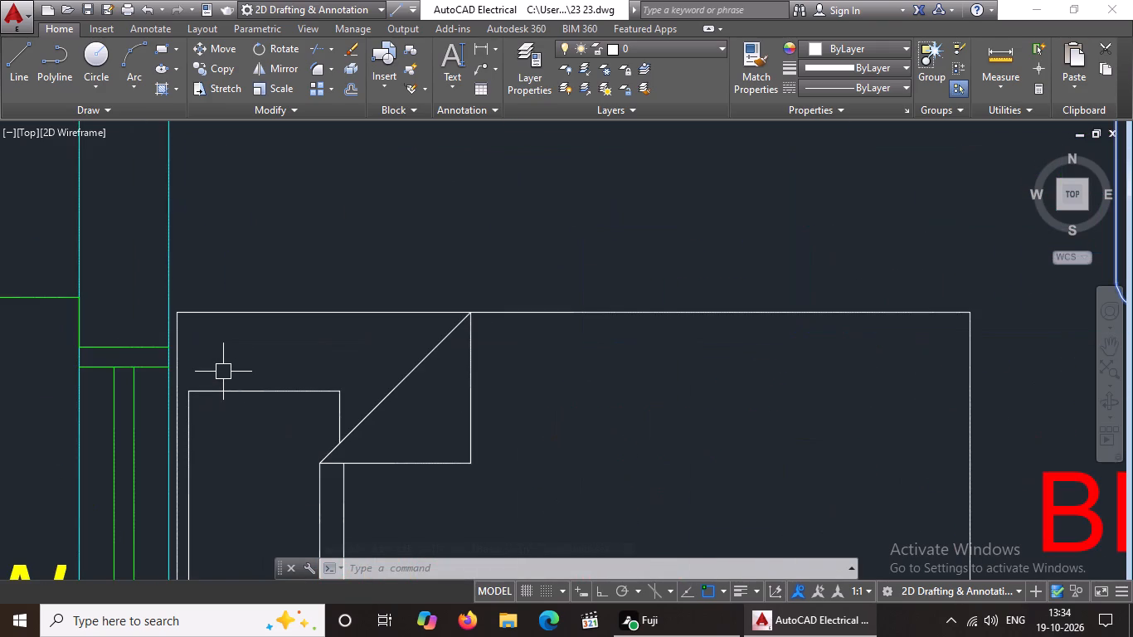
click(200, 315)
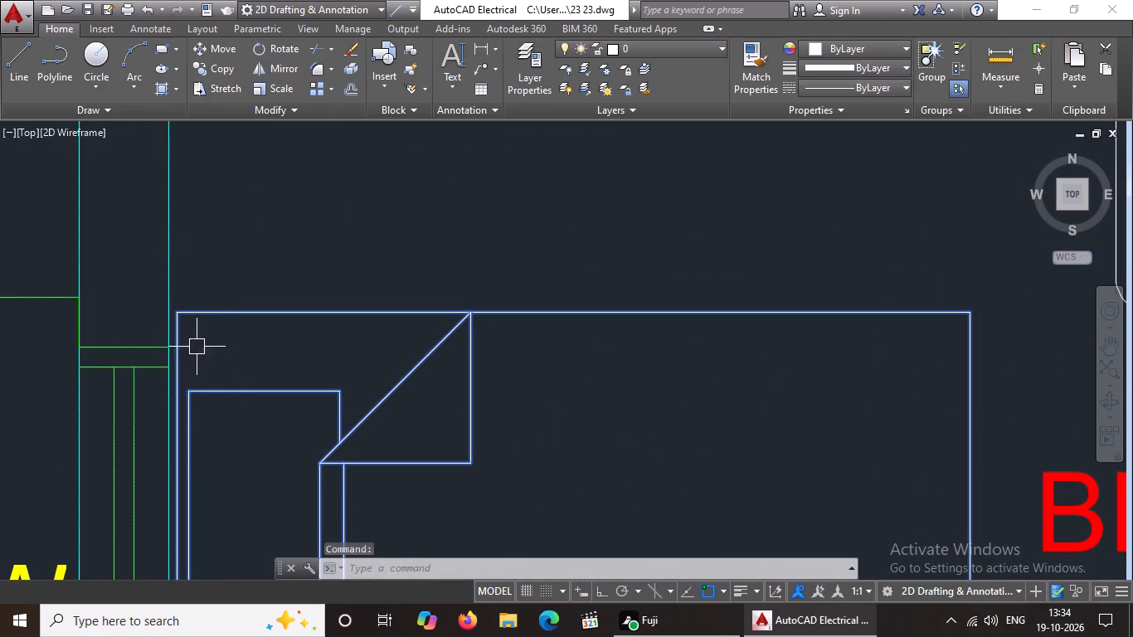
scroll(236, 376, down, 3)
scroll(226, 486, up, 3)
scroll(212, 547, down, 2)
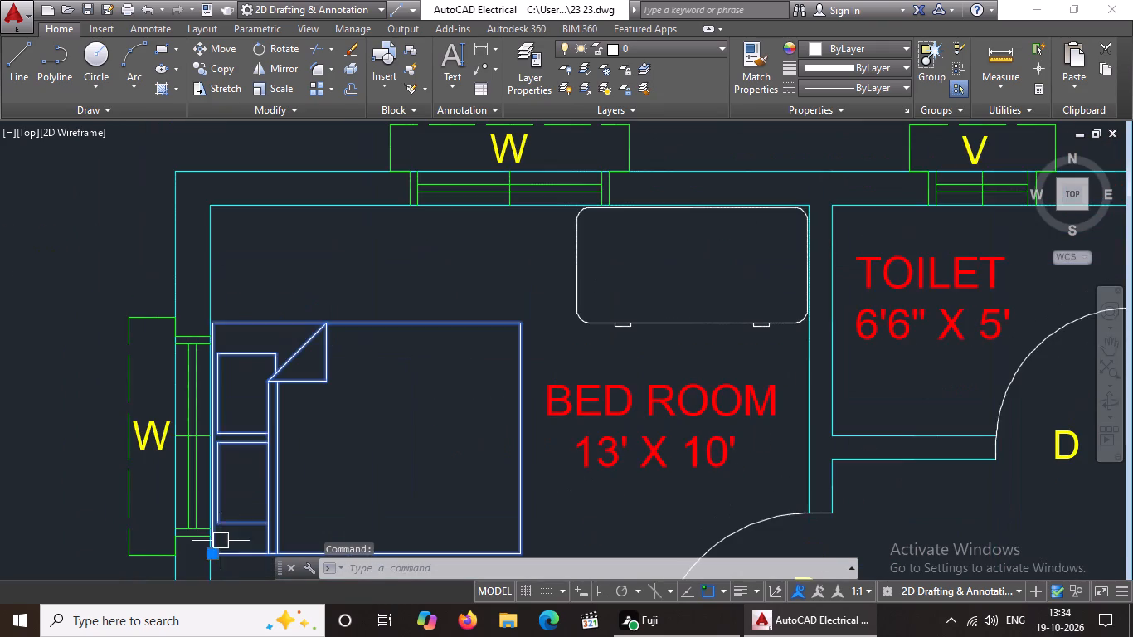
scroll(216, 567, up, 2)
click(208, 533)
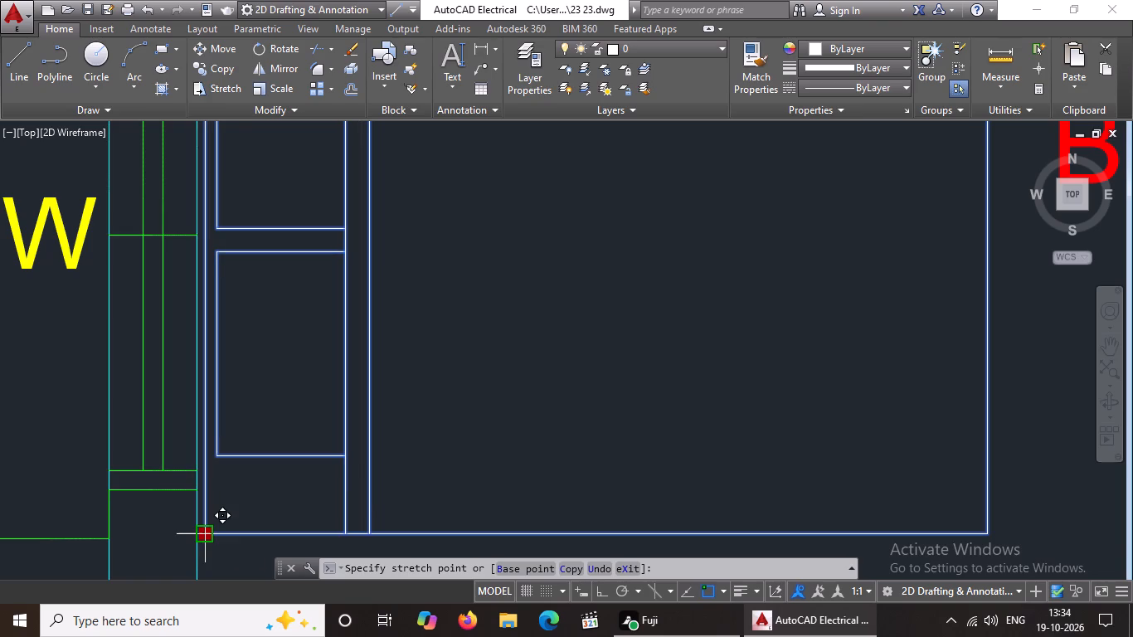
scroll(197, 535, up, 3)
click(199, 528)
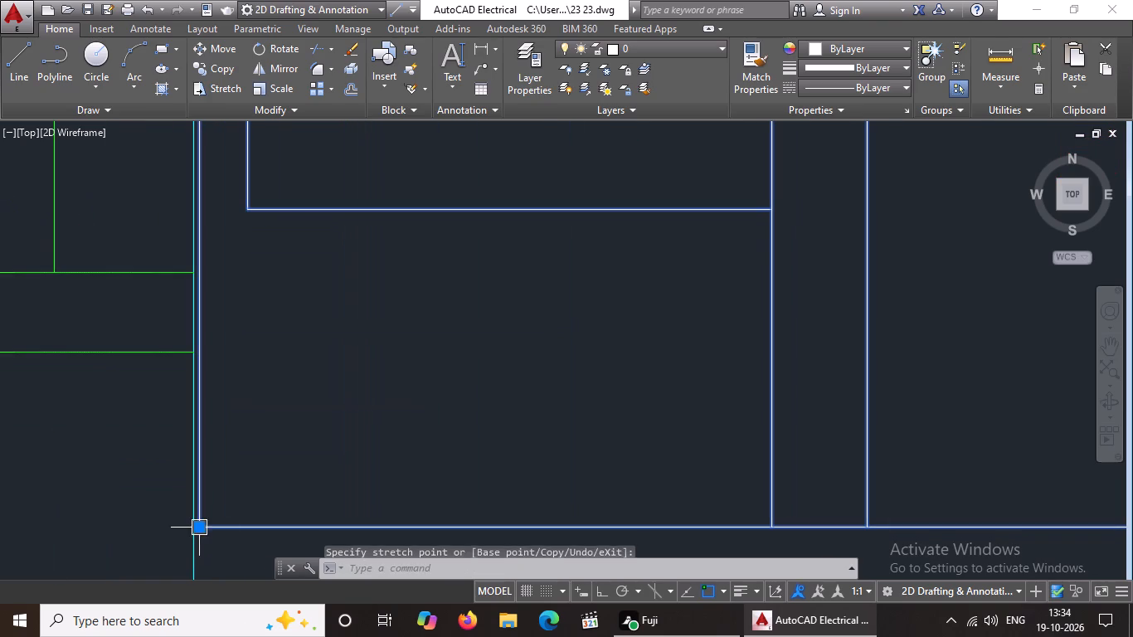
Move the table lamp into the southwest corner of the ground floor's 13' x 10' bedroom, just south of the bed's headboard.
scroll(248, 499, down, 4)
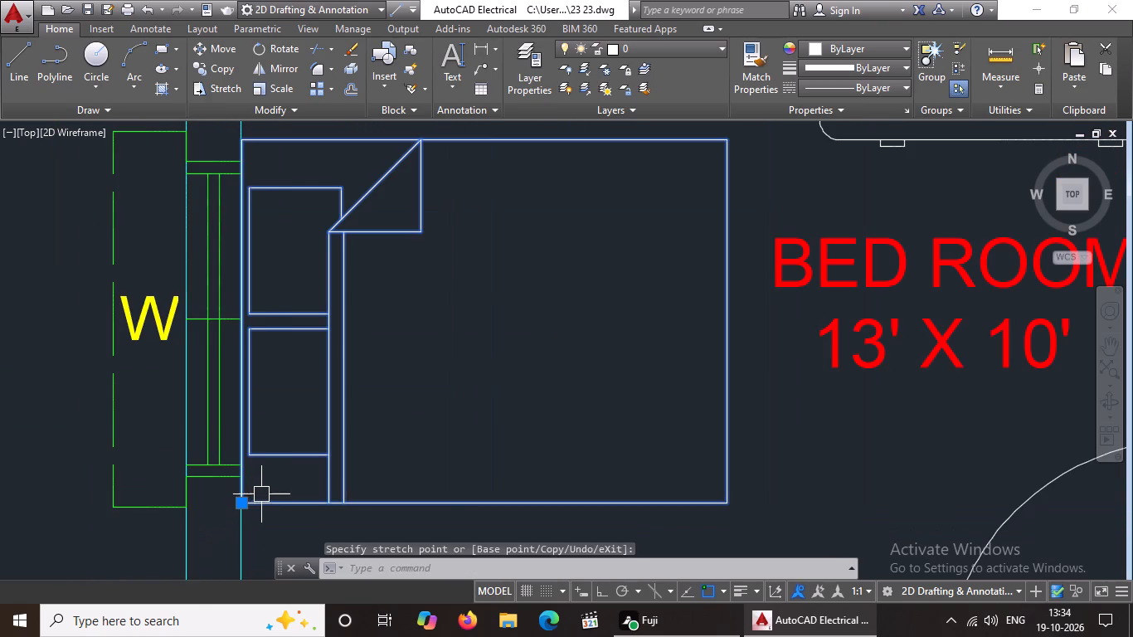
middle_drag(338, 487, 309, 576)
scroll(414, 448, down, 2)
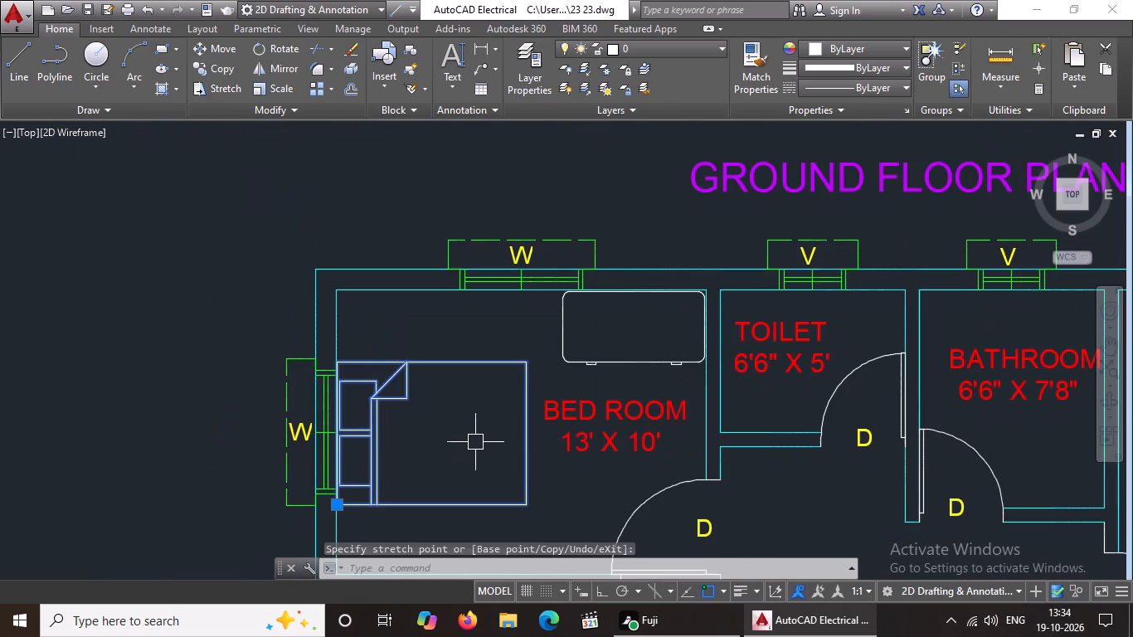
scroll(598, 436, down, 1)
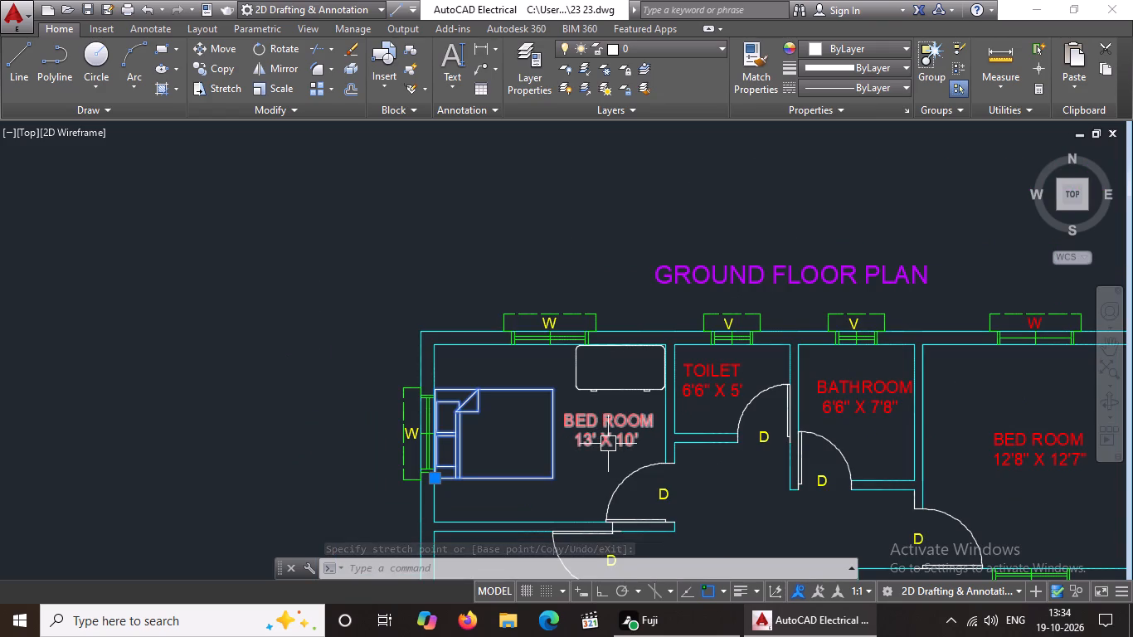
scroll(649, 435, down, 2)
middle_drag(723, 514, 669, 396)
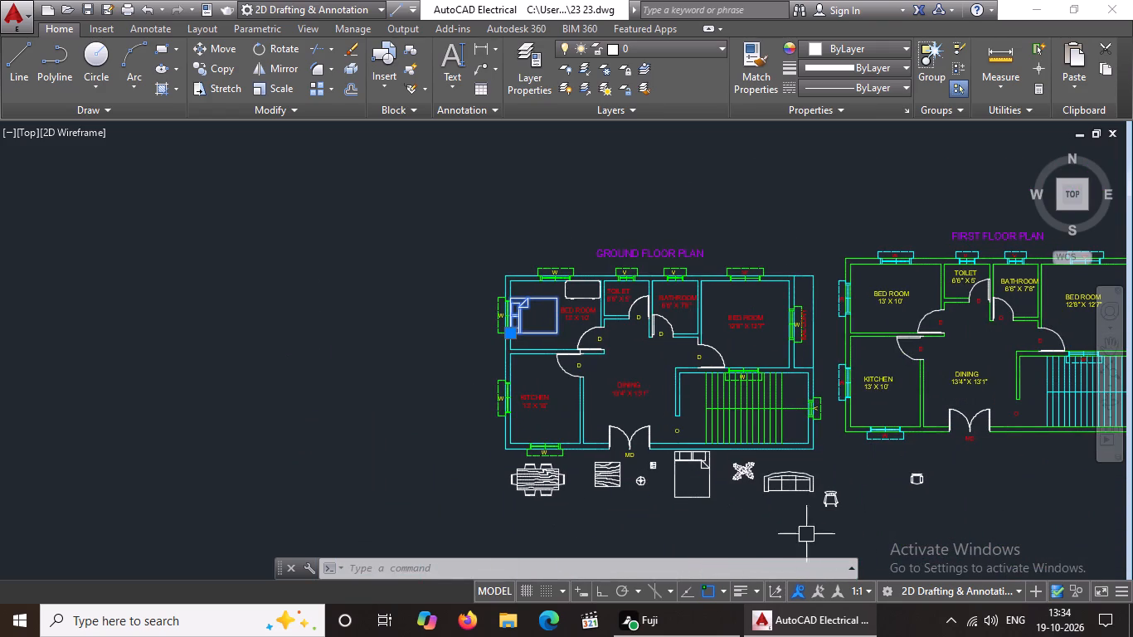
scroll(654, 506, up, 2)
click(586, 413)
click(663, 475)
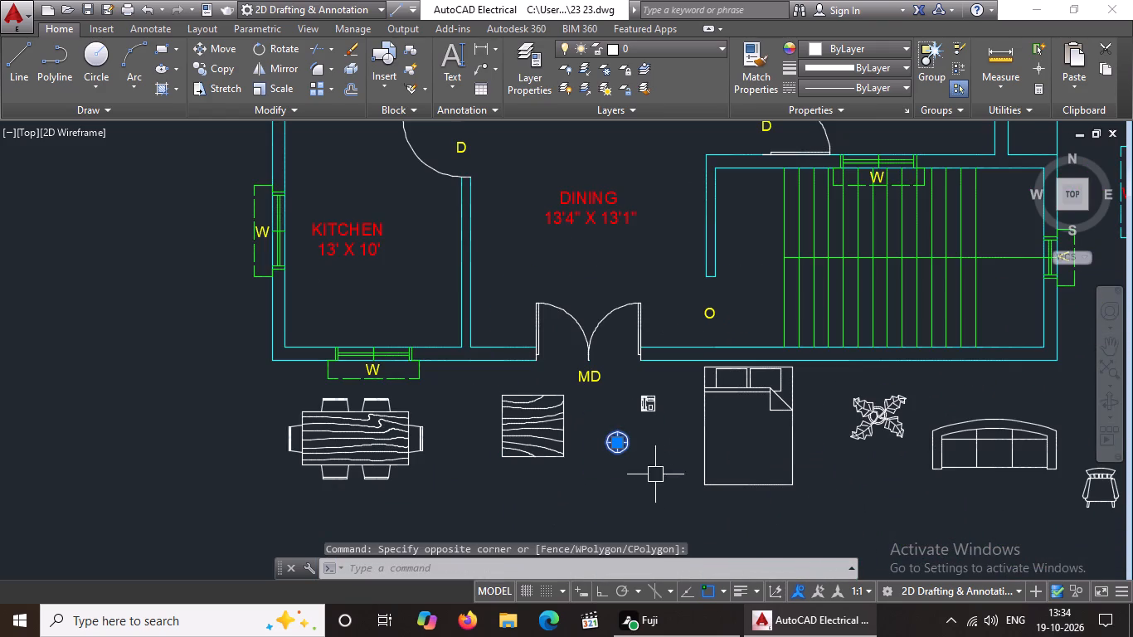
click(621, 443)
scroll(299, 459, down, 2)
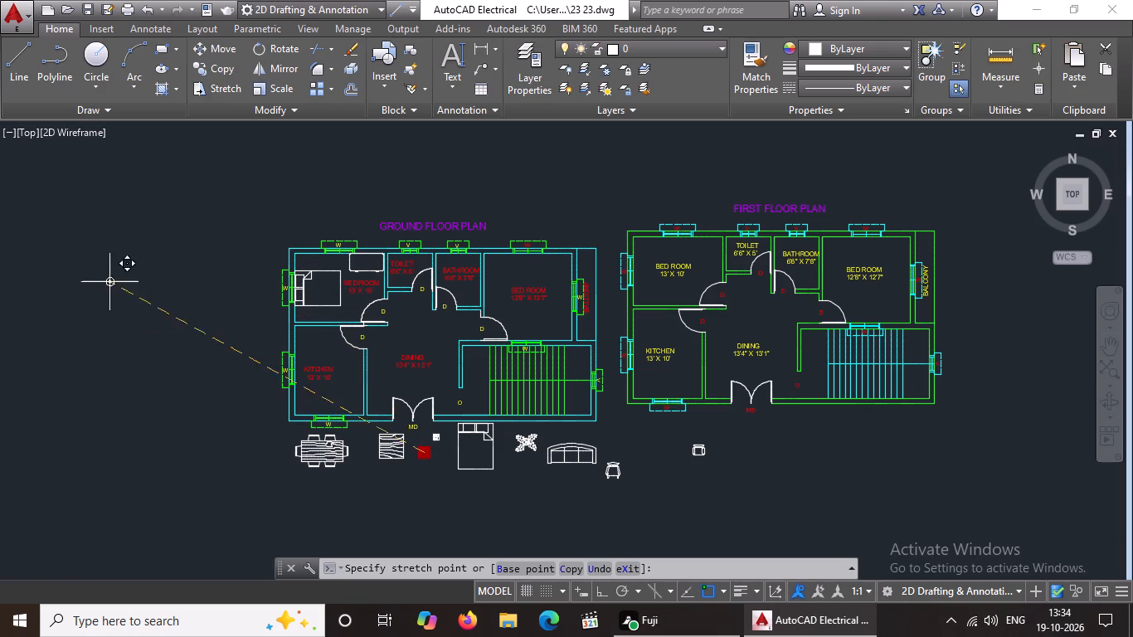
scroll(310, 325, up, 2)
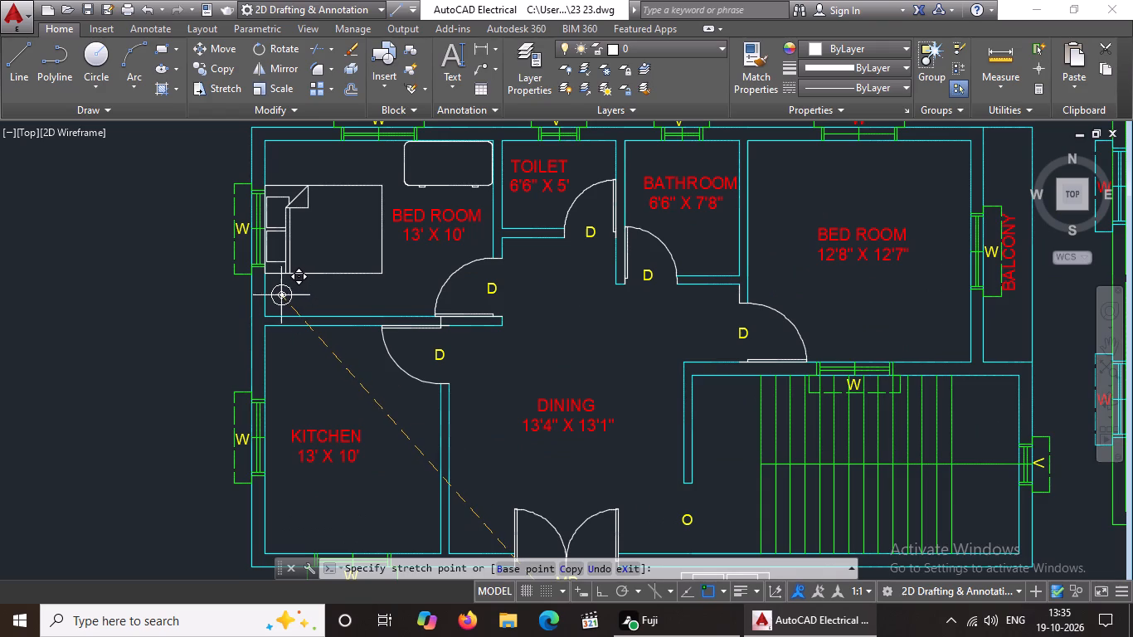
click(280, 295)
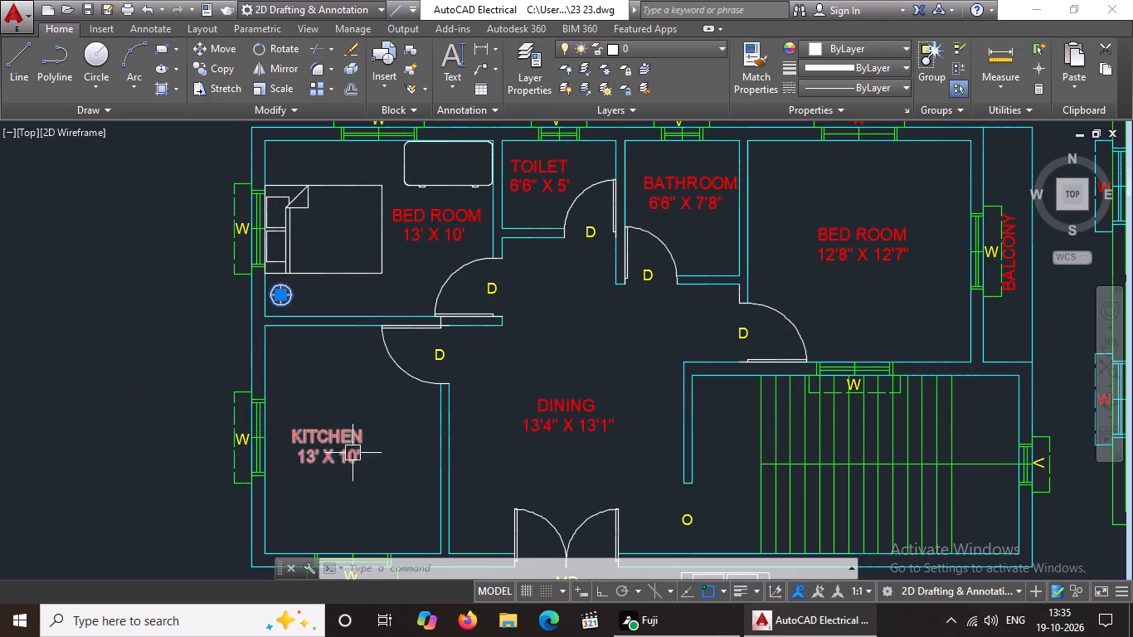
Copy the table lamp about 7'-5" straight north, with Ortho on, to the other side of the bed.
scroll(266, 310, up, 1)
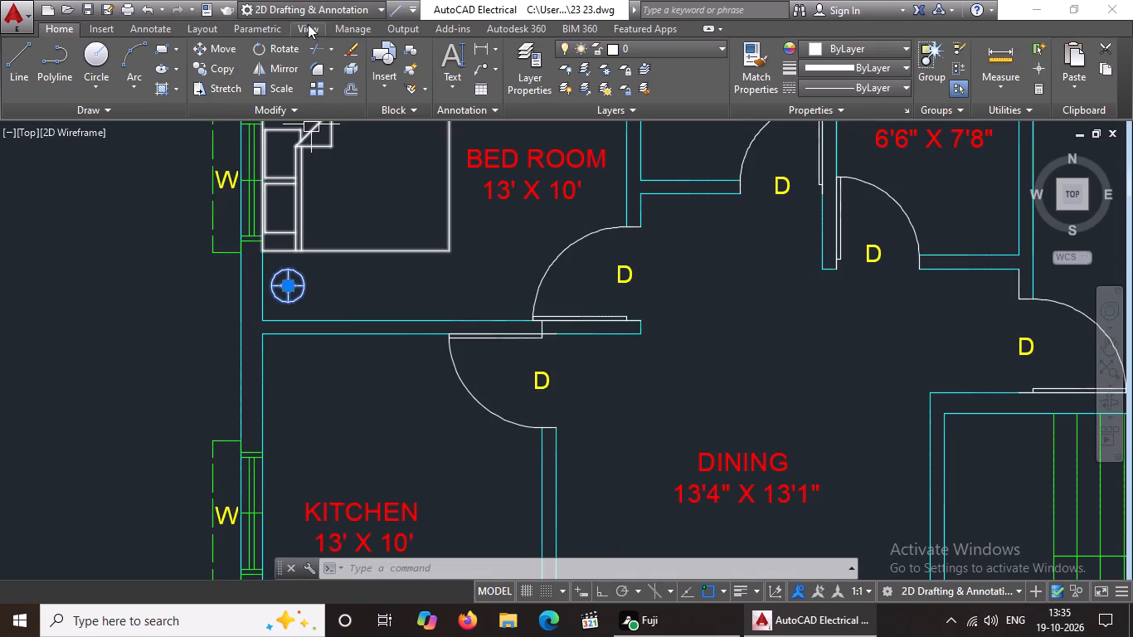
click(203, 65)
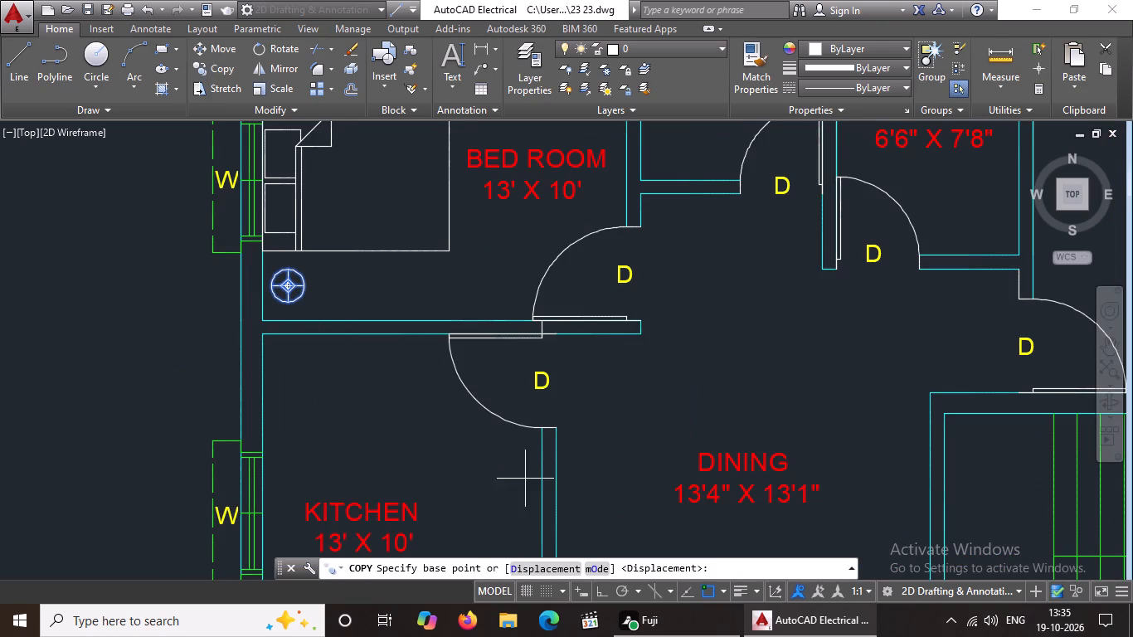
click(600, 584)
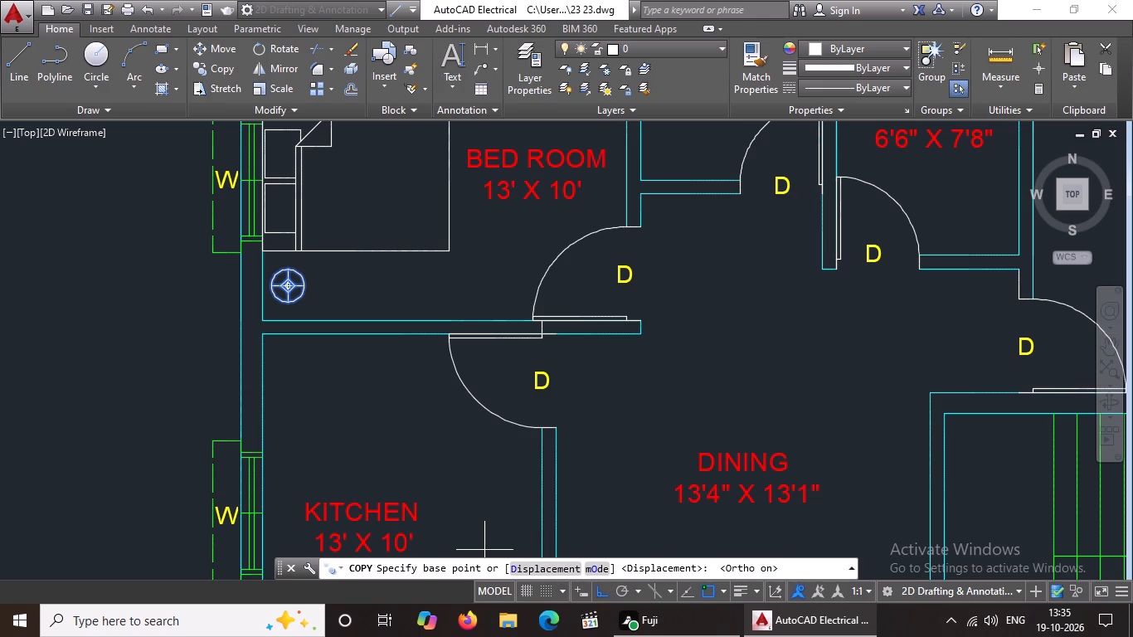
scroll(416, 469, down, 1)
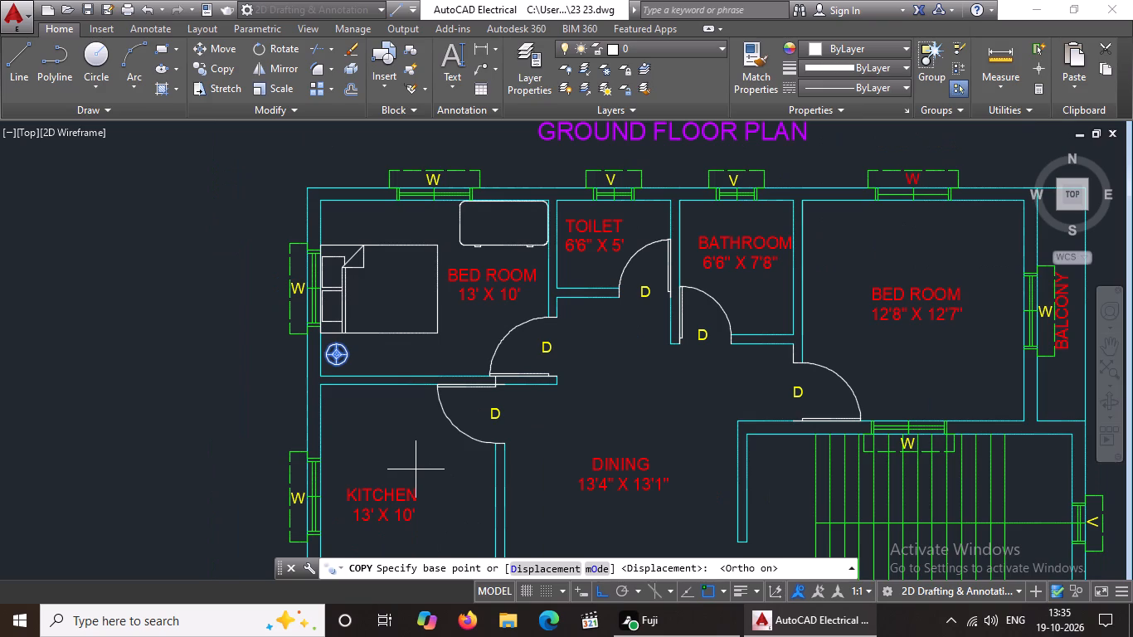
middle_drag(416, 481, 416, 563)
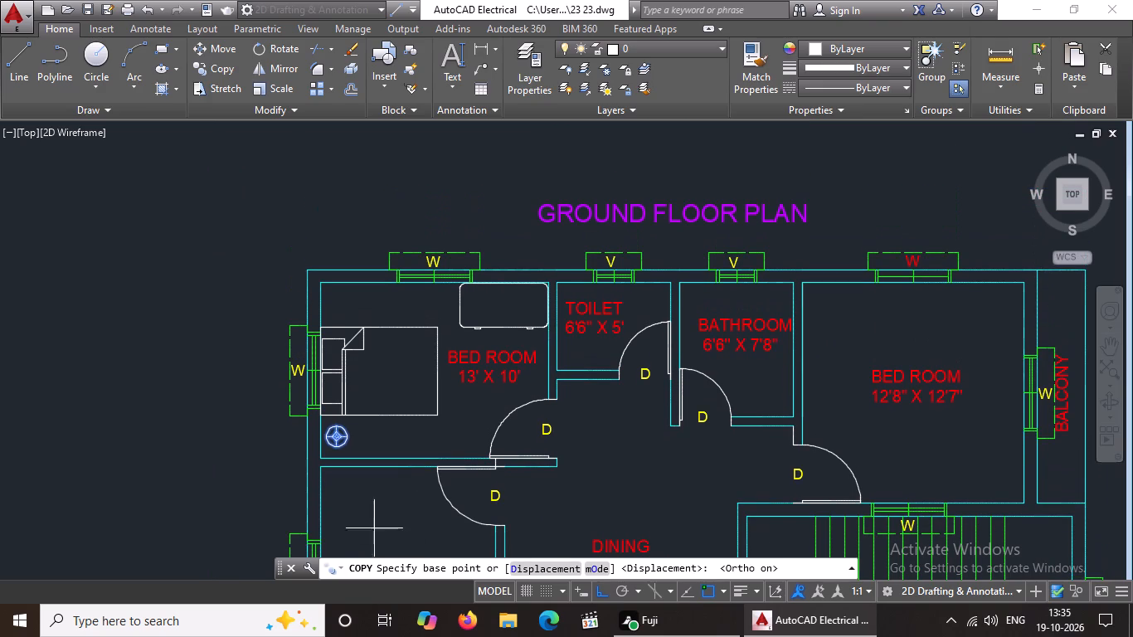
scroll(345, 433, up, 1)
click(326, 441)
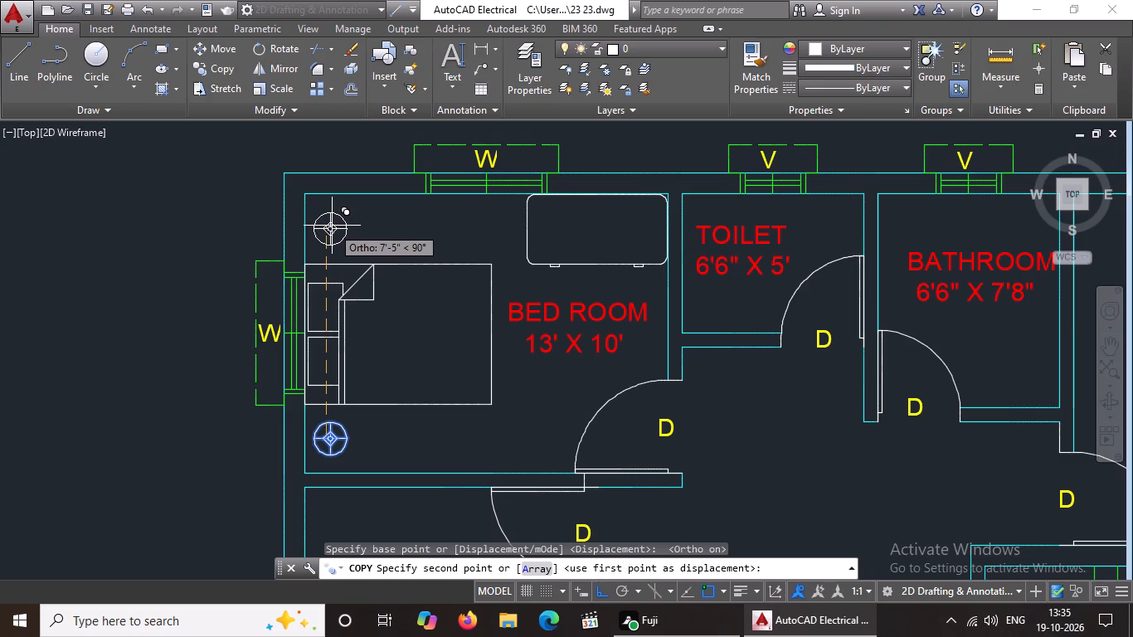
click(332, 225)
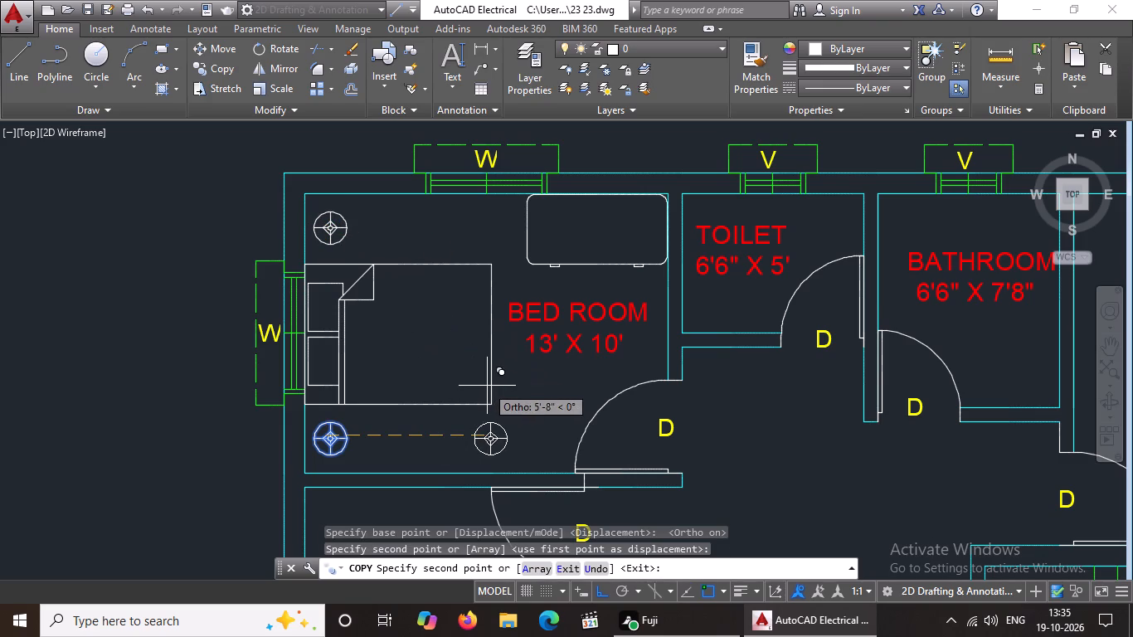
key(Escape)
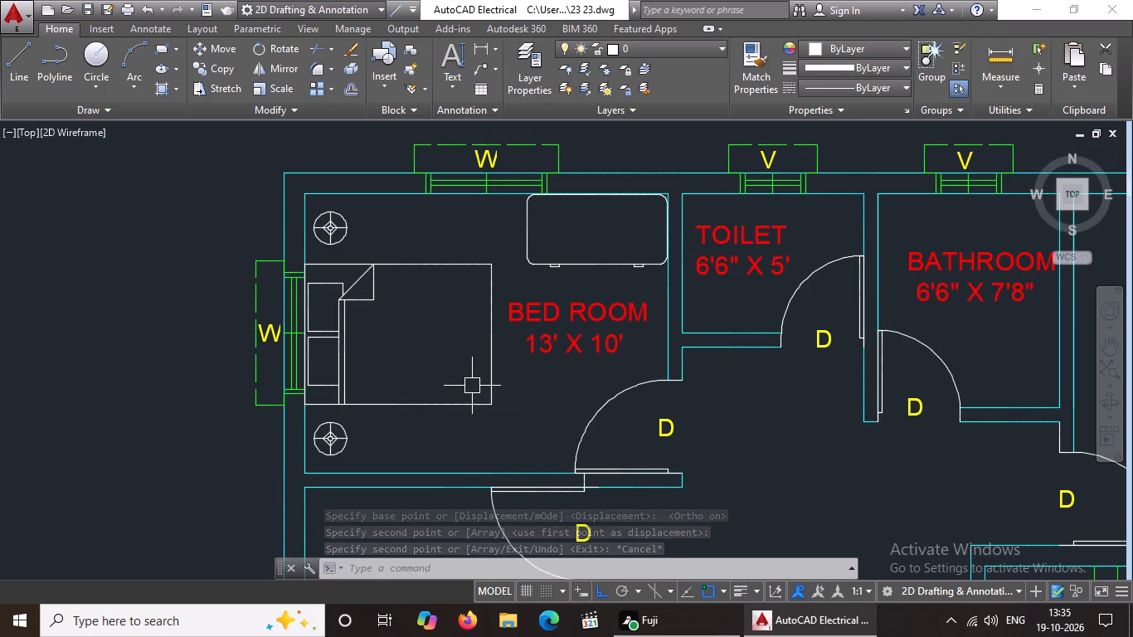
scroll(498, 392, down, 3)
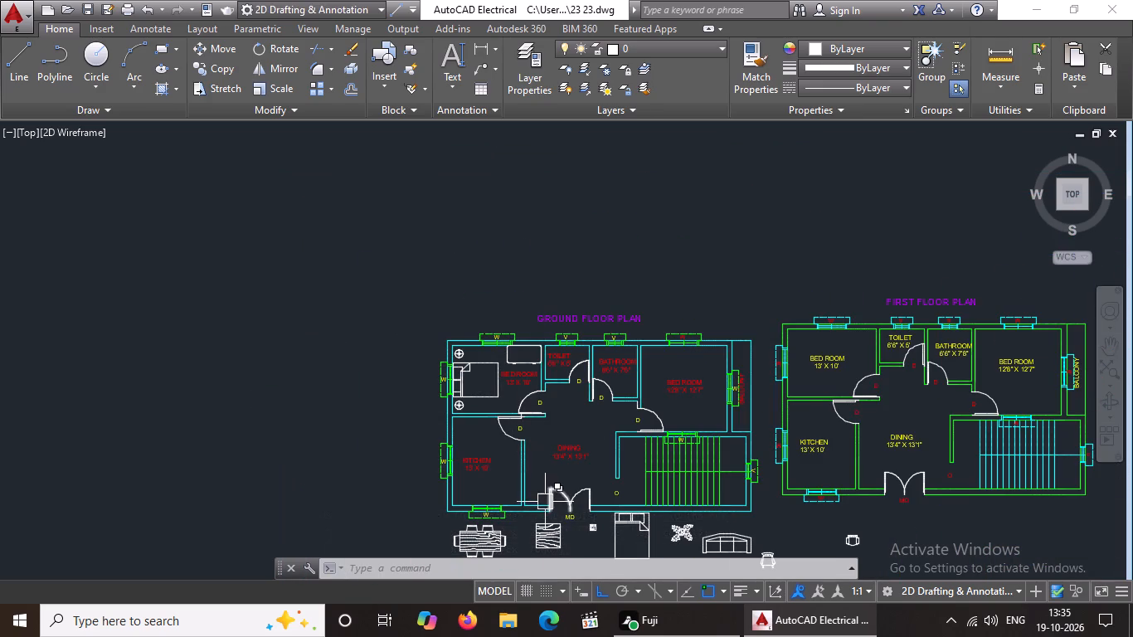
middle_drag(538, 477, 526, 437)
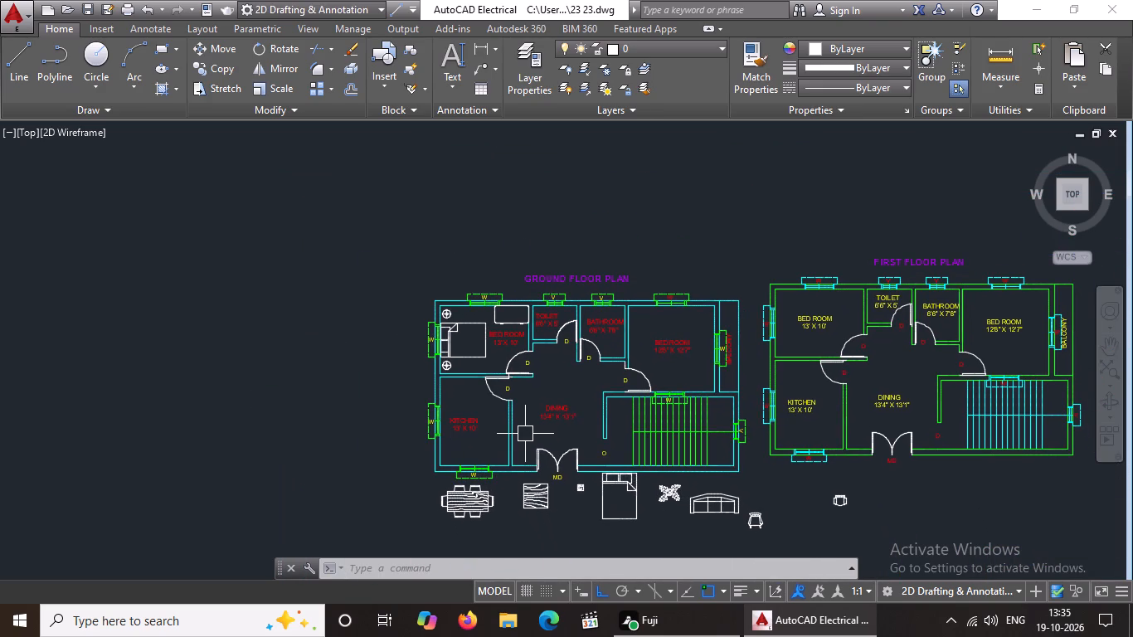
Rotate the chair just southeast of the sofa, below the ground floor plan, by 180° so its back faces south.
scroll(680, 443, down, 1)
scroll(757, 519, up, 3)
click(741, 514)
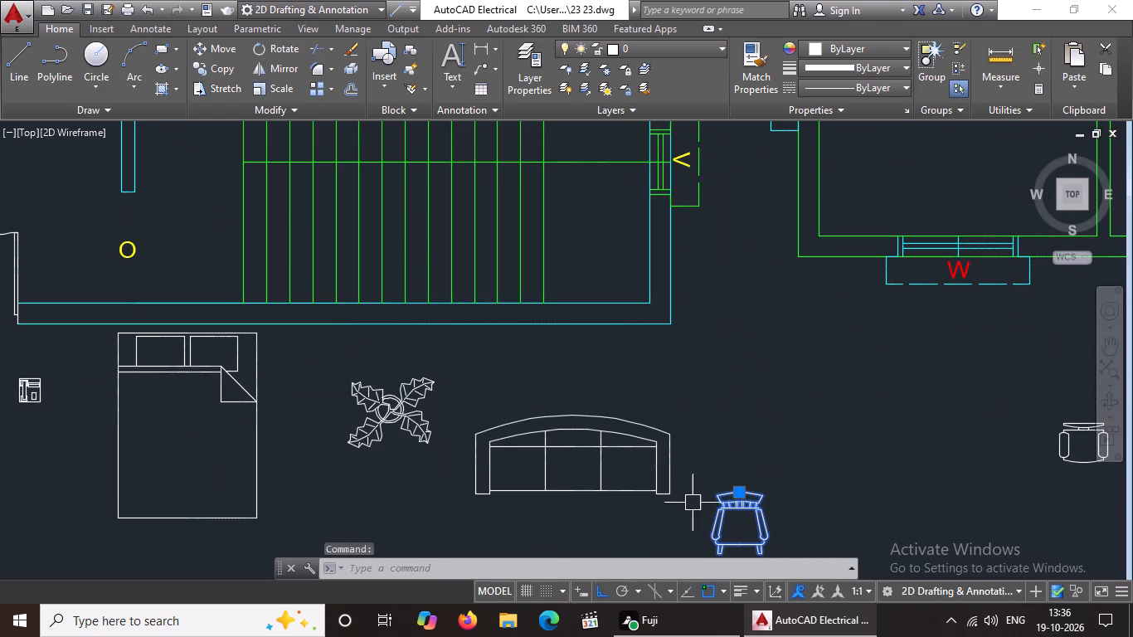
click(287, 46)
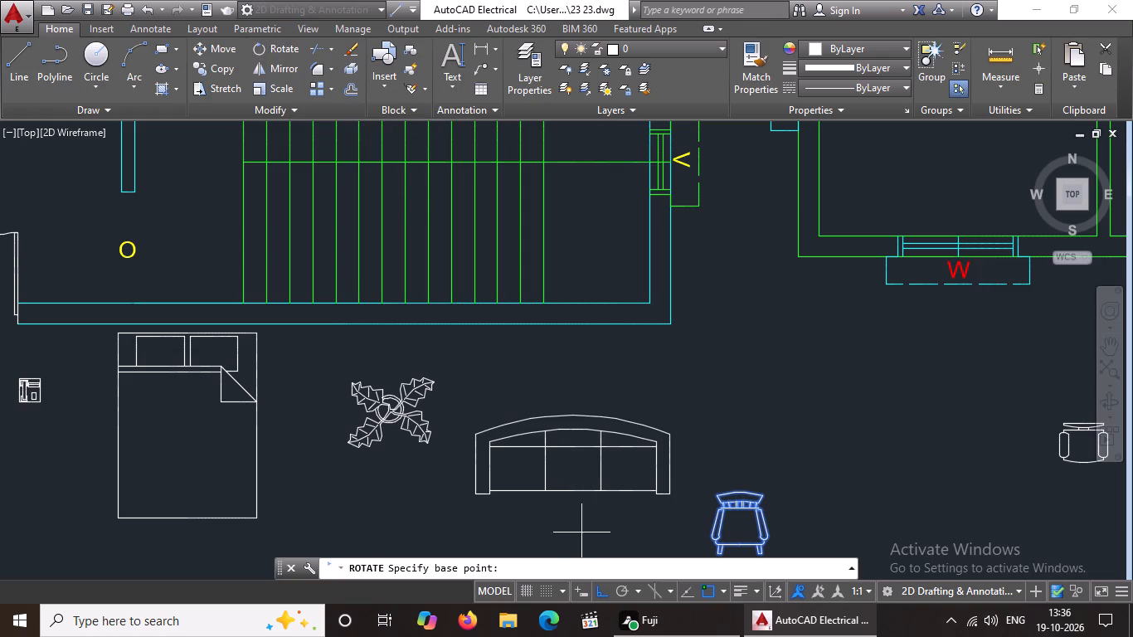
scroll(627, 506, down, 2)
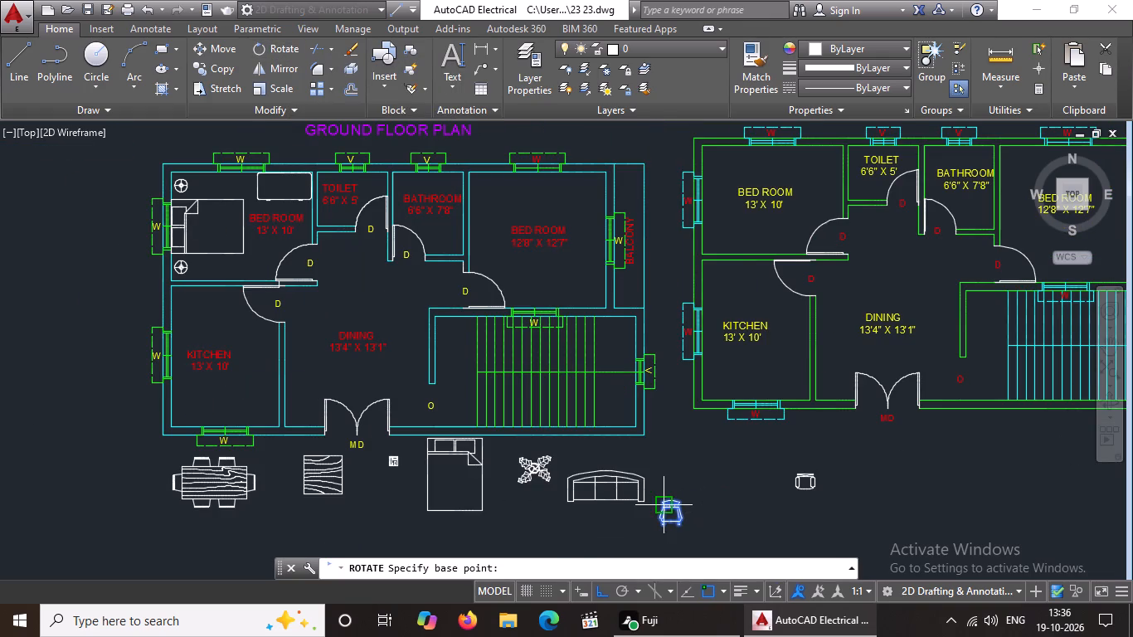
click(674, 515)
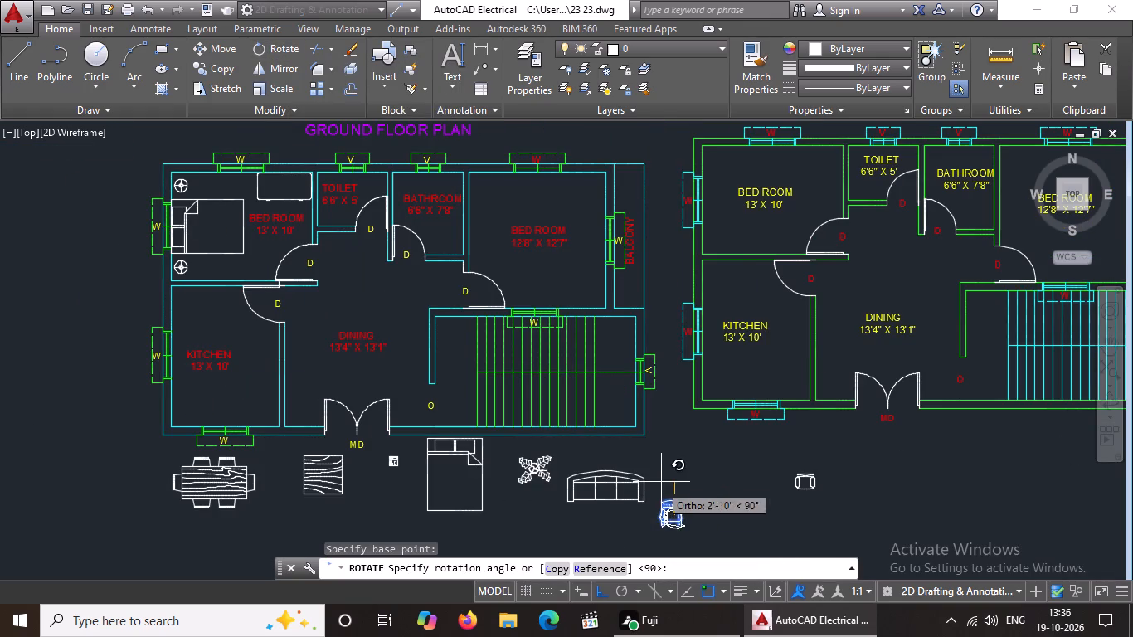
click(659, 508)
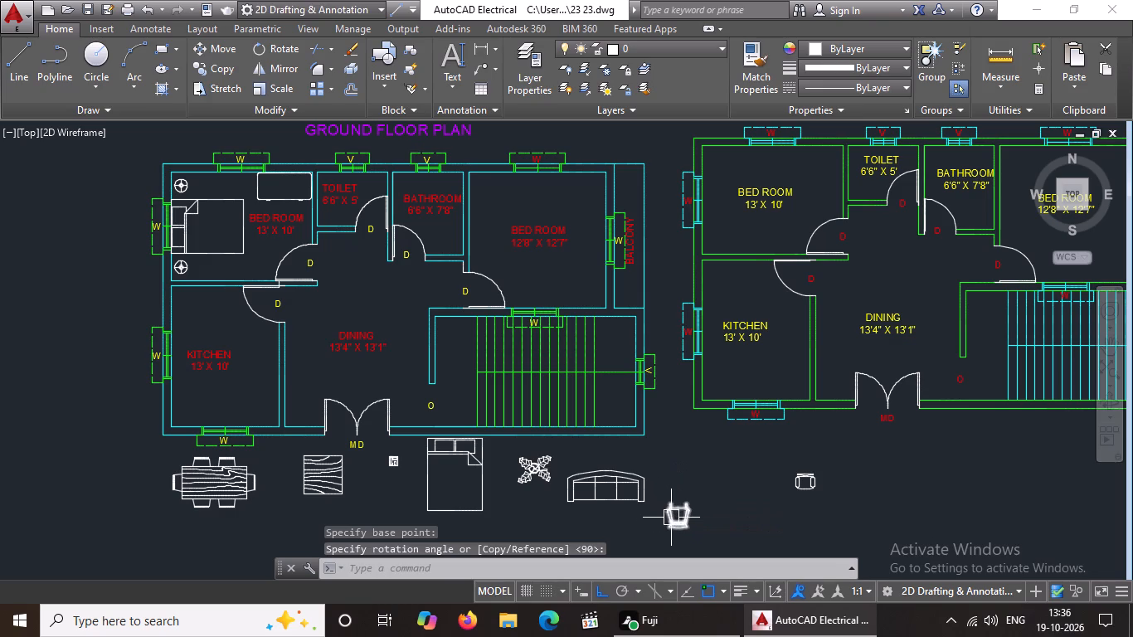
Move the rotated chair, with Ortho off, to the south side of the desk in the ground floor's 13' x 10' bedroom, facing the desk.
click(671, 518)
scroll(692, 517, up, 2)
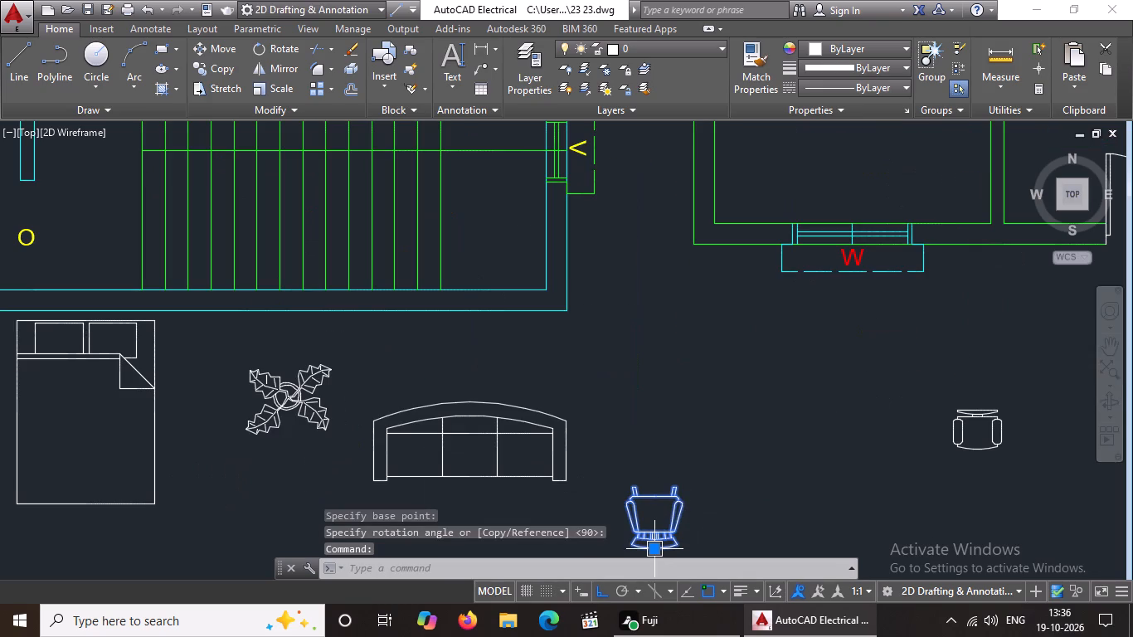
click(654, 551)
scroll(617, 526, down, 3)
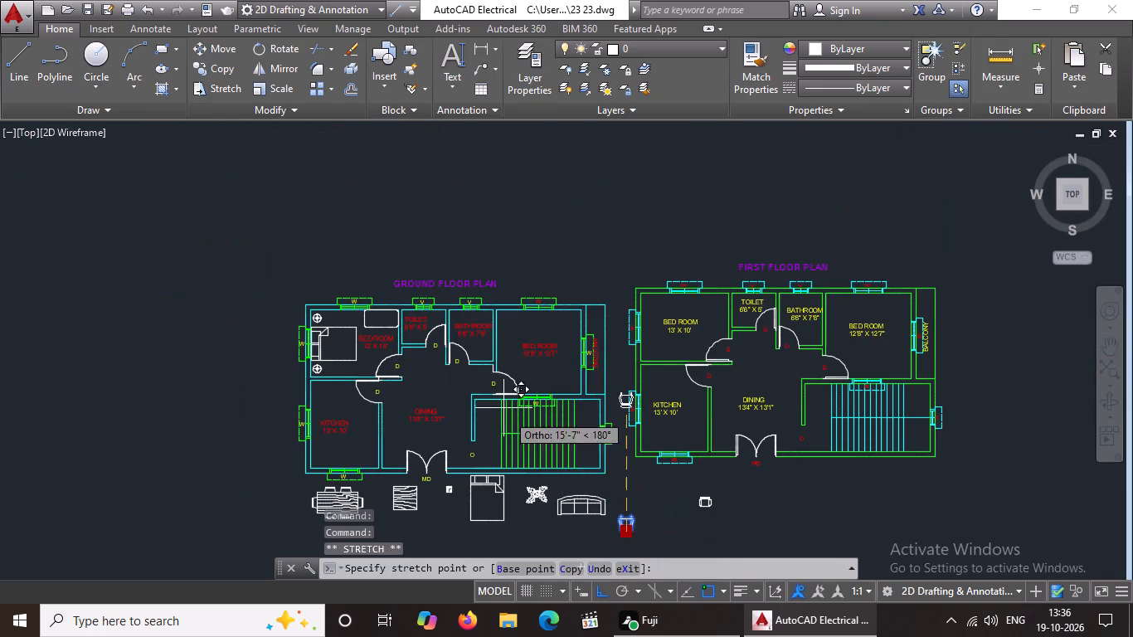
click(606, 594)
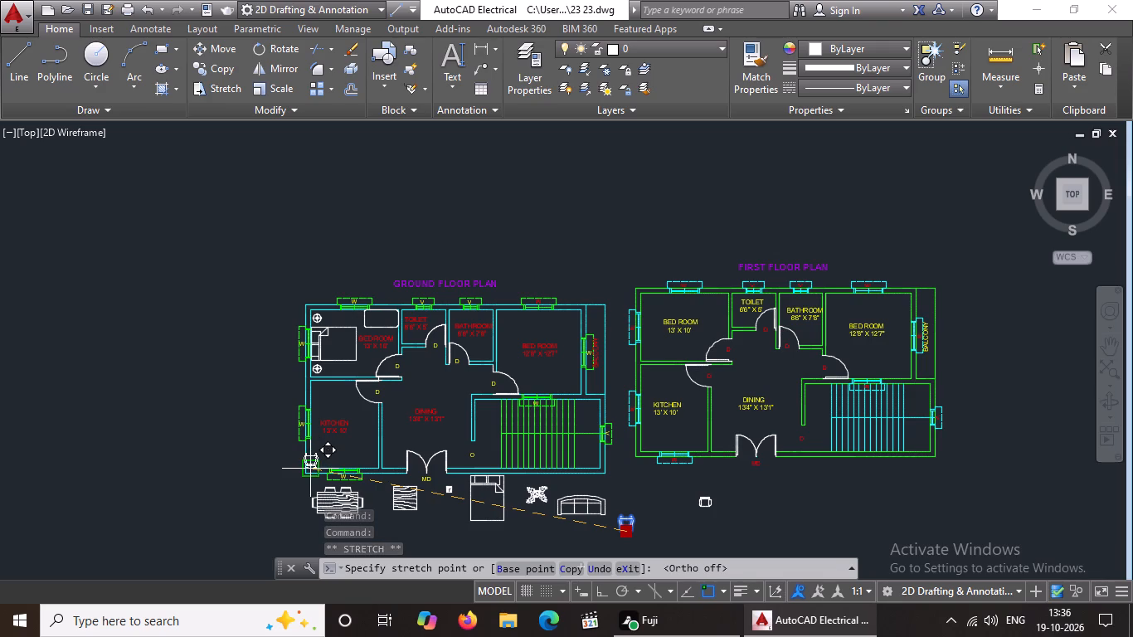
scroll(380, 356, up, 3)
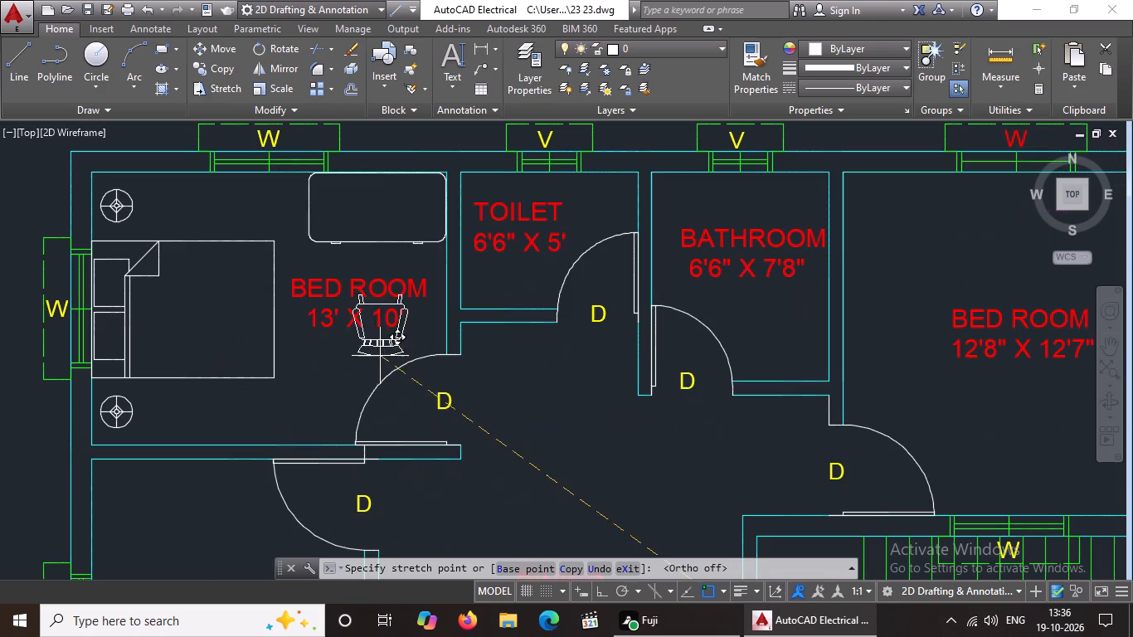
click(380, 309)
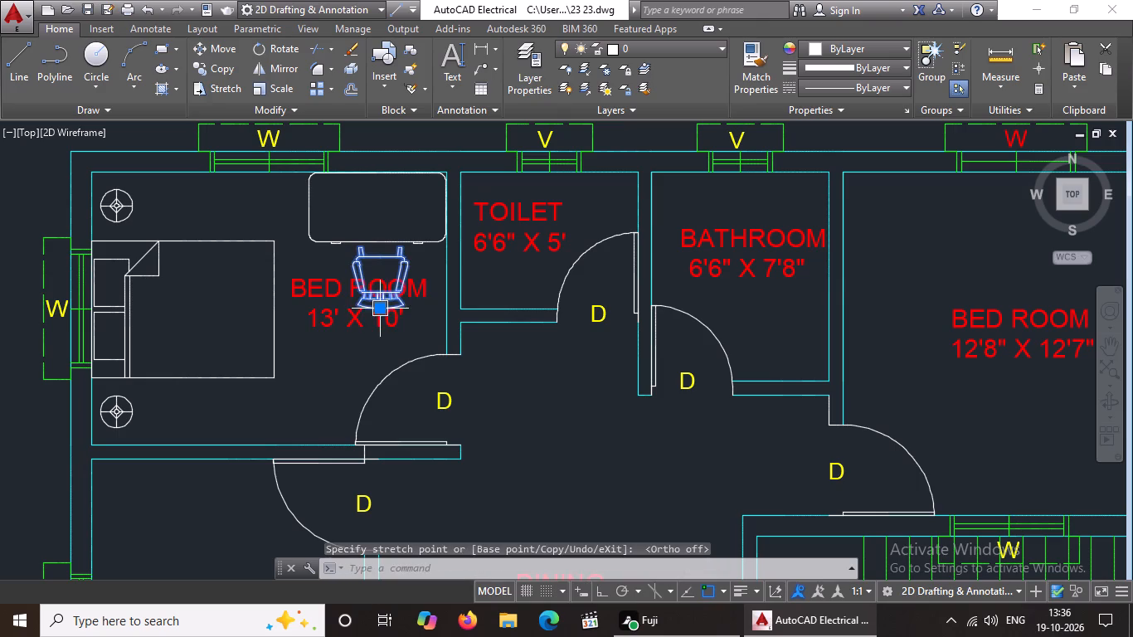
Move the ground floor's BED ROOM 13' X 10' label away from the desk chair.
scroll(411, 344, down, 1)
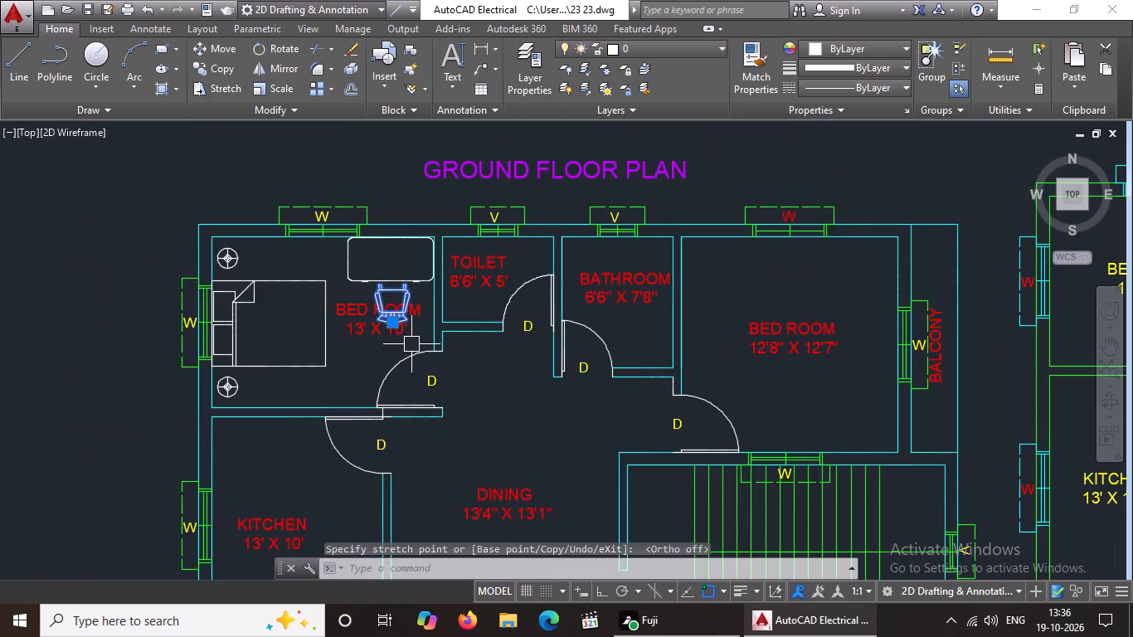
click(361, 318)
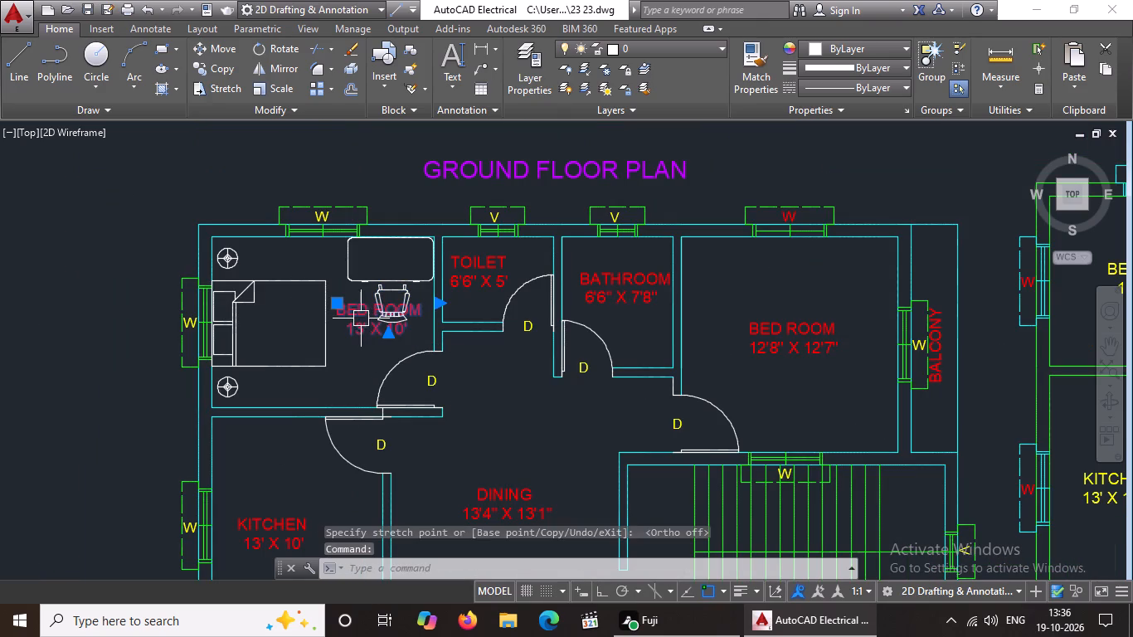
click(207, 49)
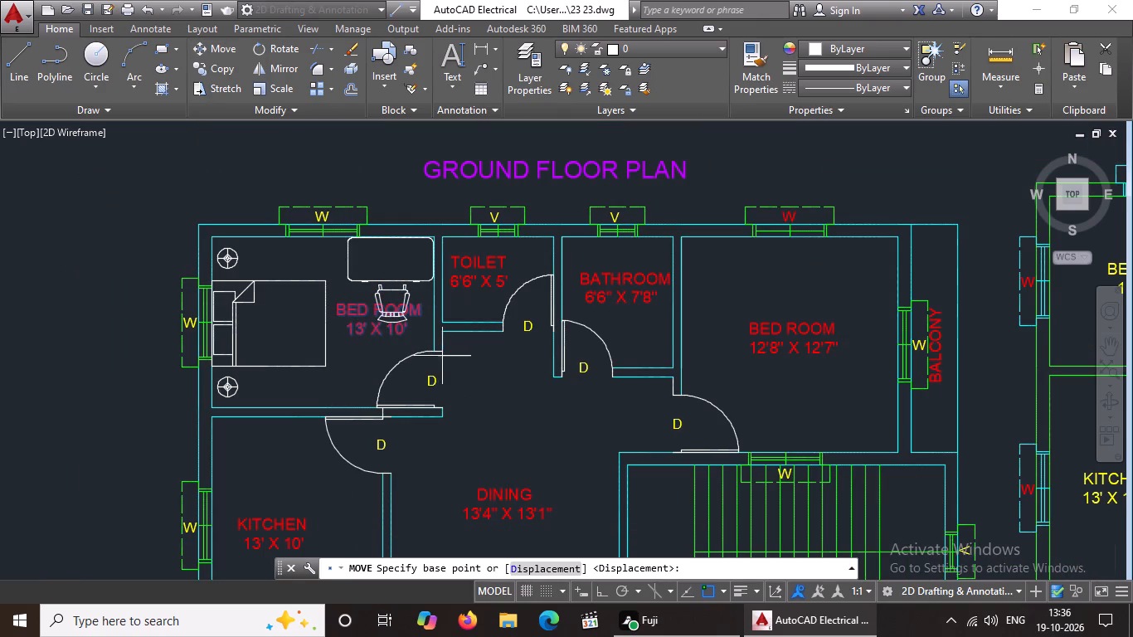
click(367, 323)
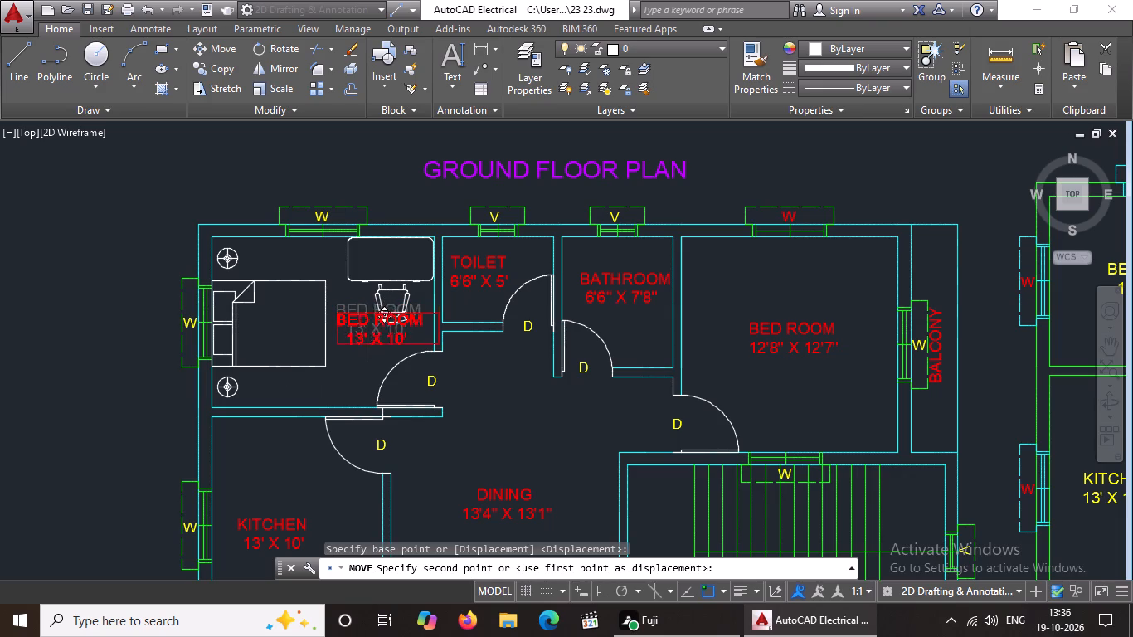
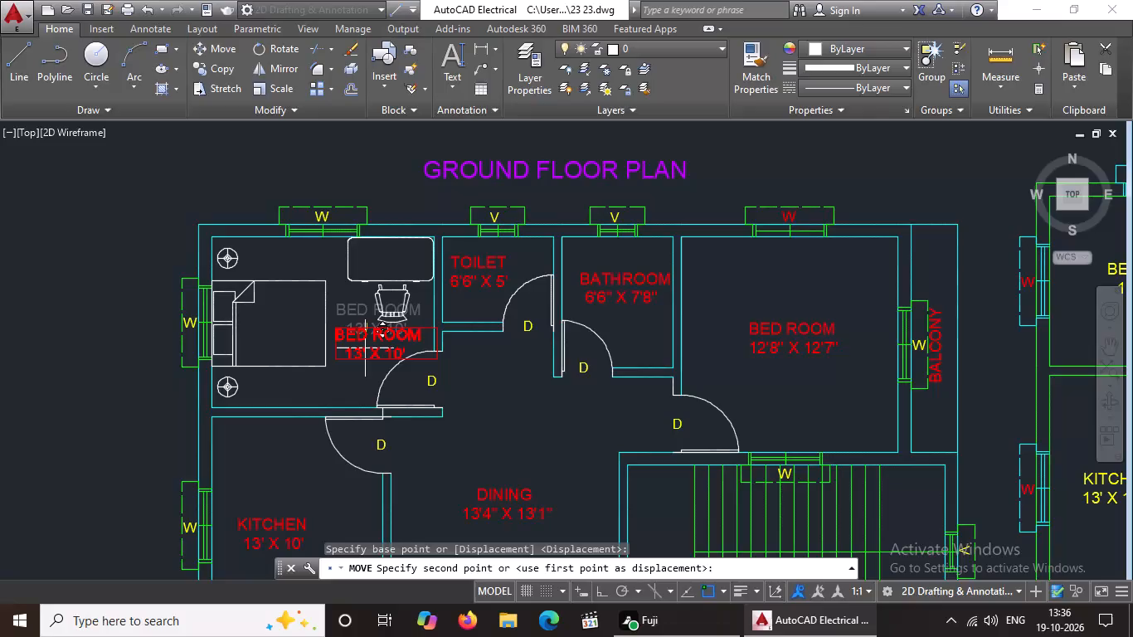
Place the furnished ground-floor bedroom's BED ROOM 13' X 10' label just below the desk chair.
click(365, 348)
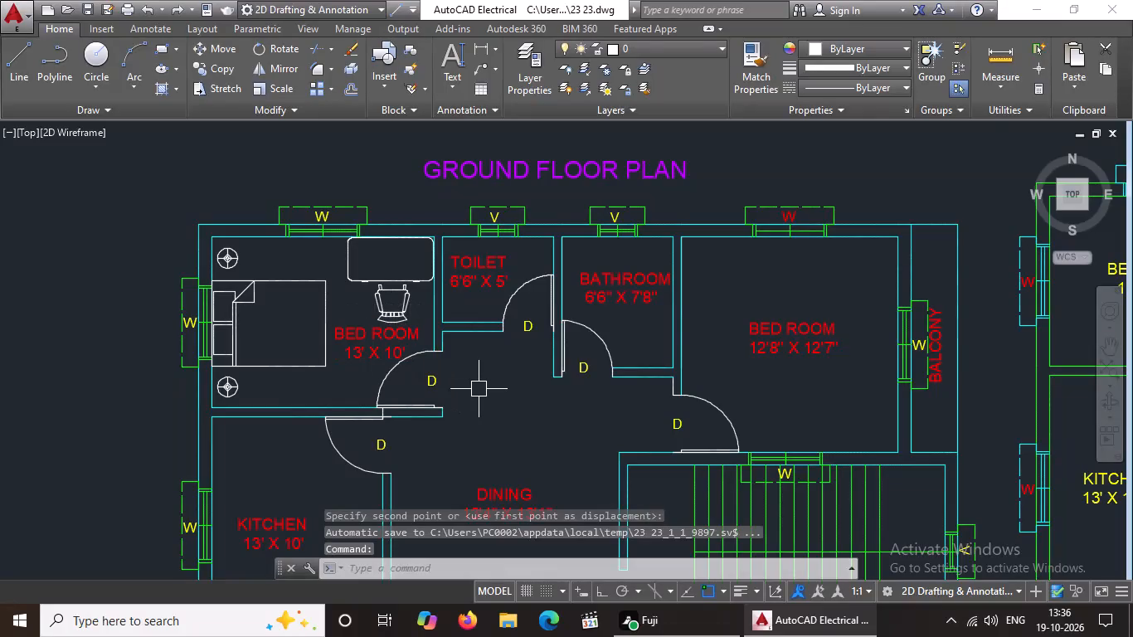
Open DesignCenter and browse to the blocks of the Kitchens.dwg sample drawing.
scroll(479, 389, down, 1)
middle_drag(474, 387, 436, 353)
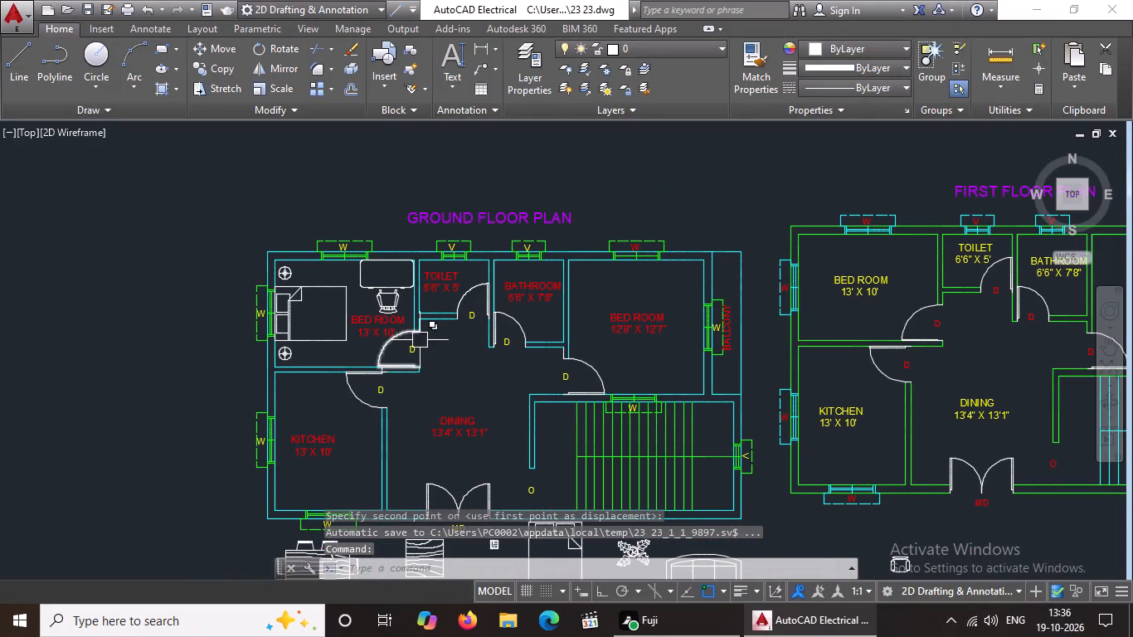
middle_drag(462, 403, 494, 333)
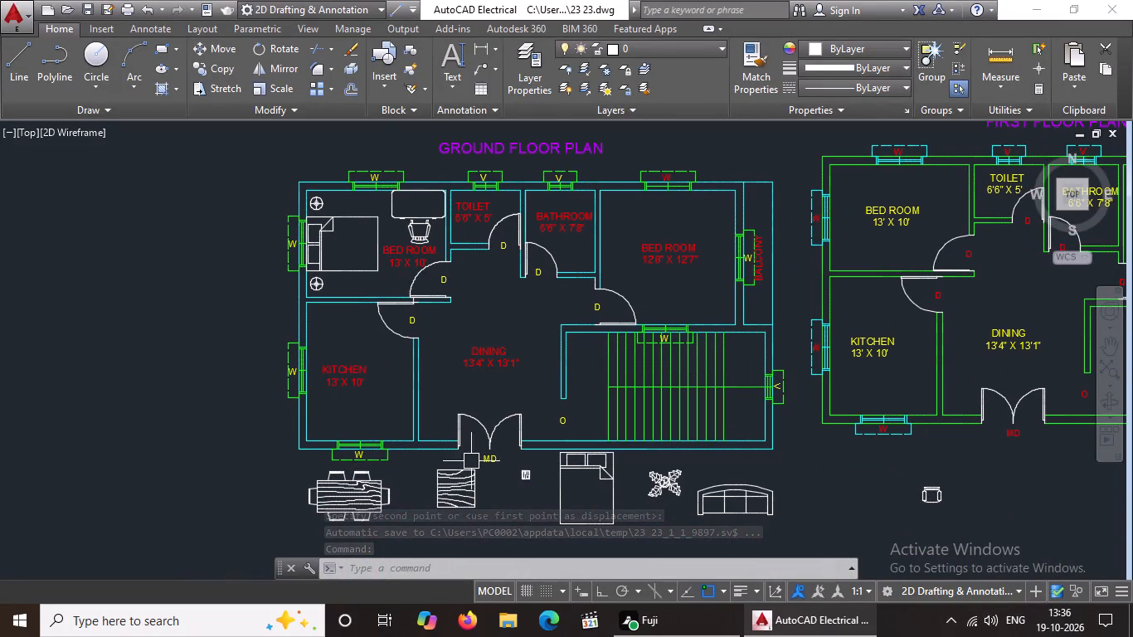
middle_drag(517, 471, 508, 430)
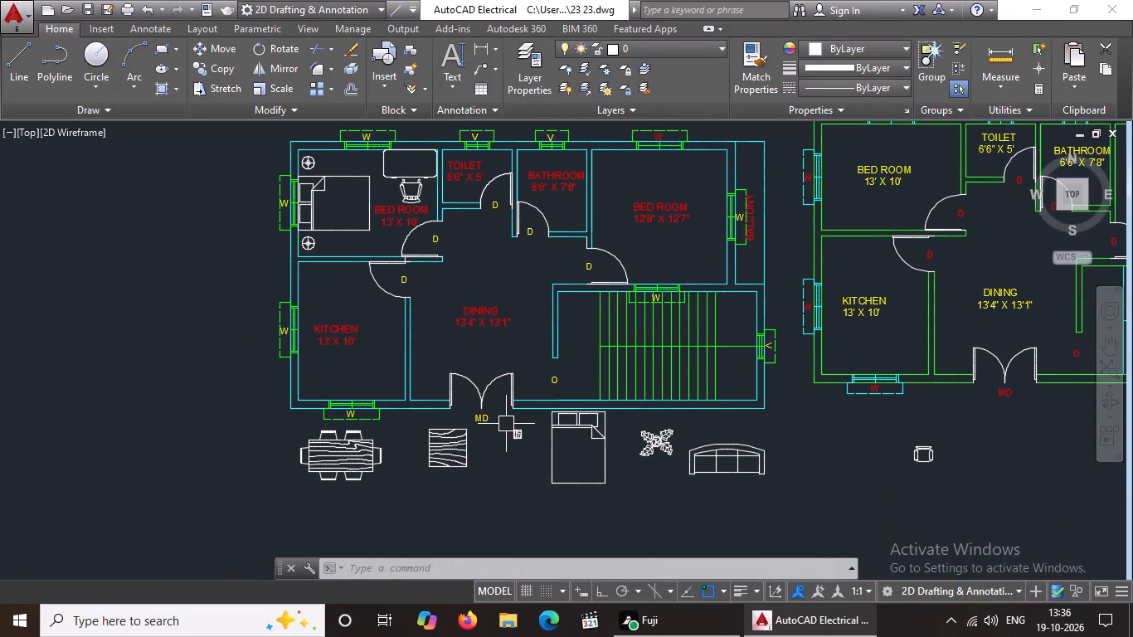
text(DC)
key(space)
key(space)
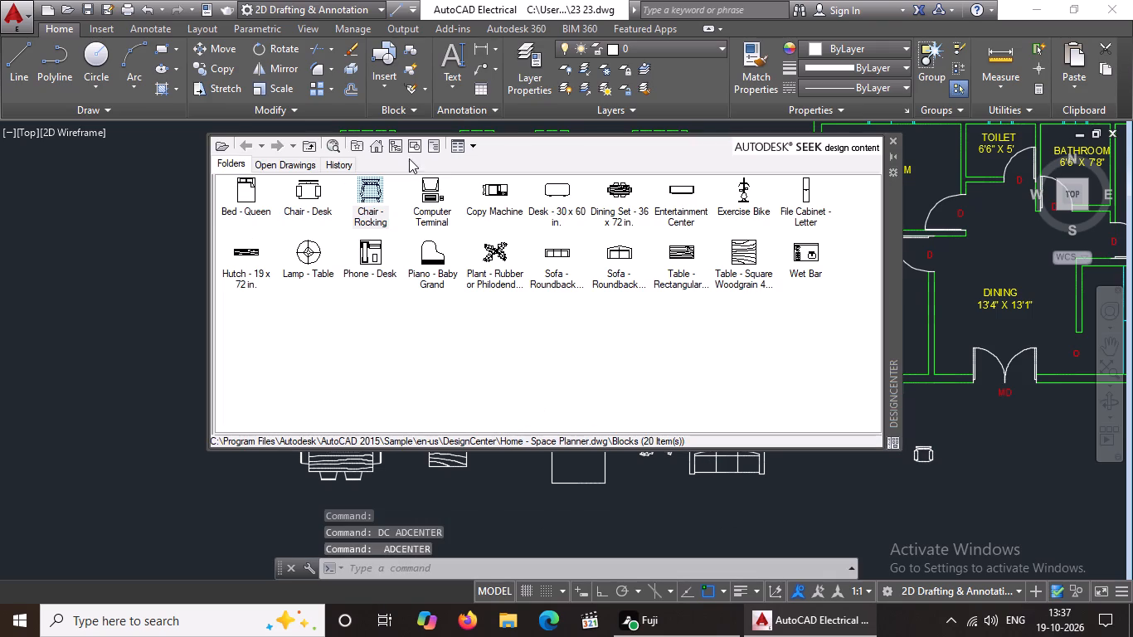
click(374, 146)
double_click(375, 202)
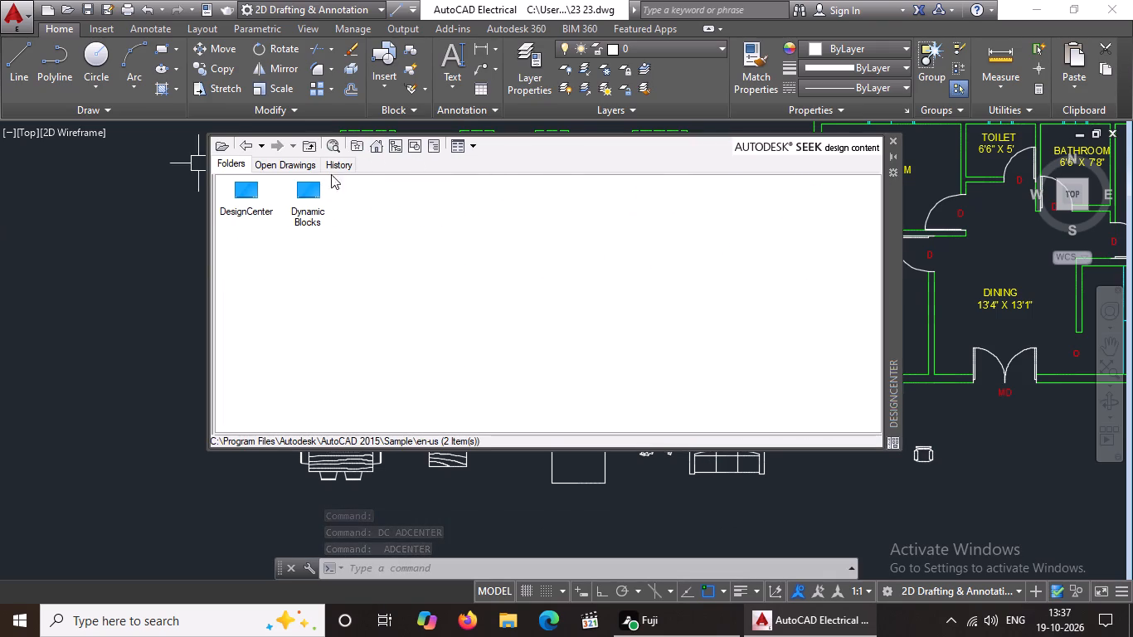
double_click(244, 197)
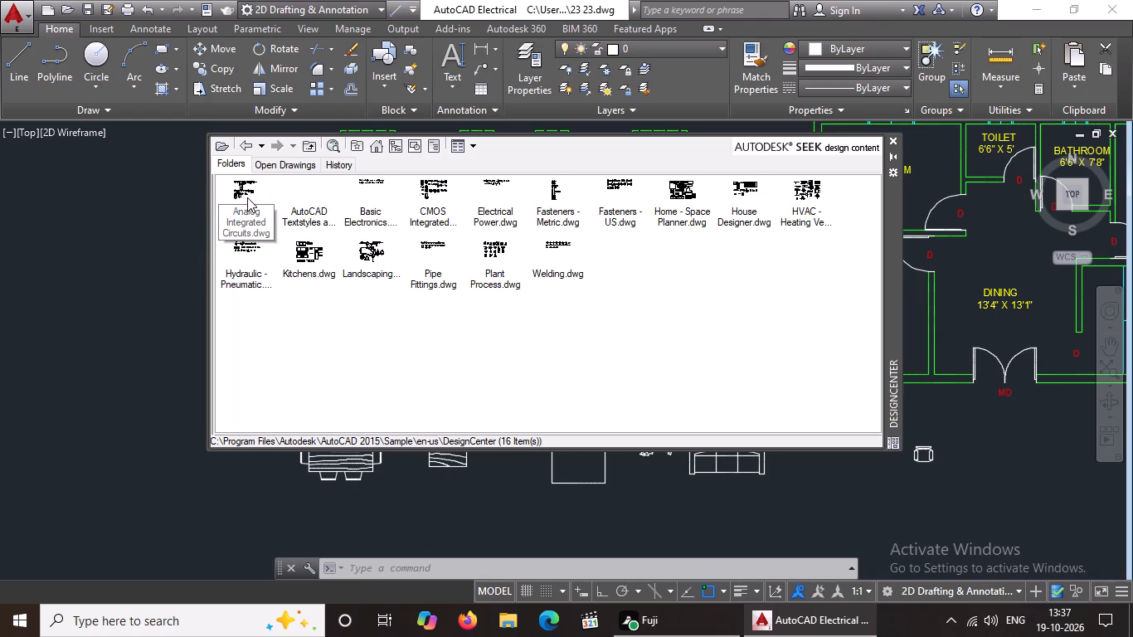
double_click(309, 261)
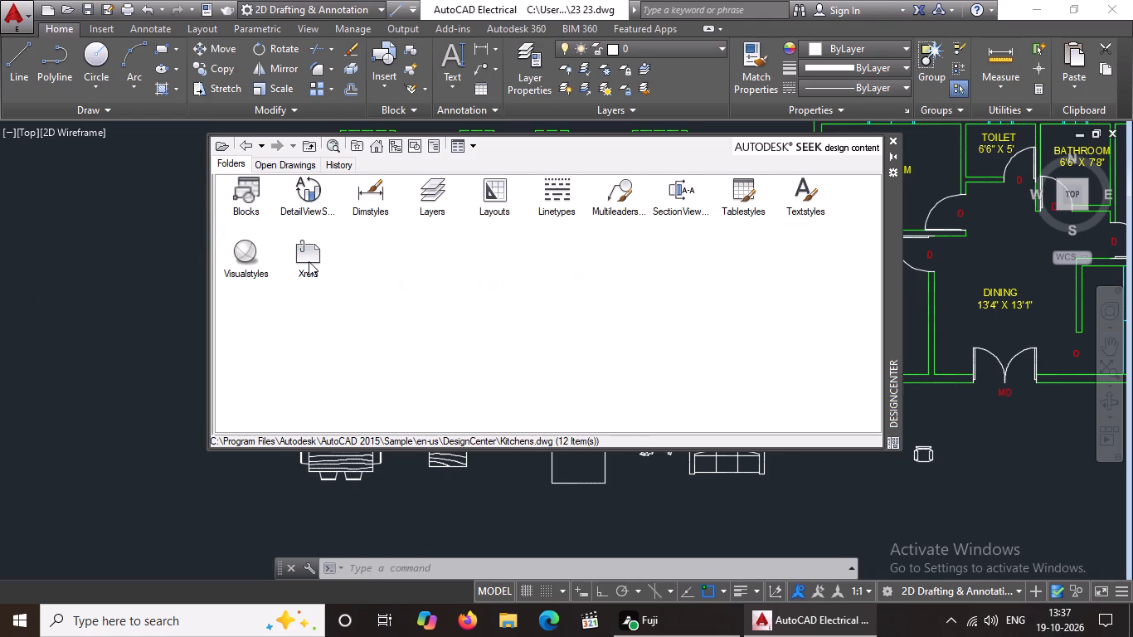
double_click(252, 199)
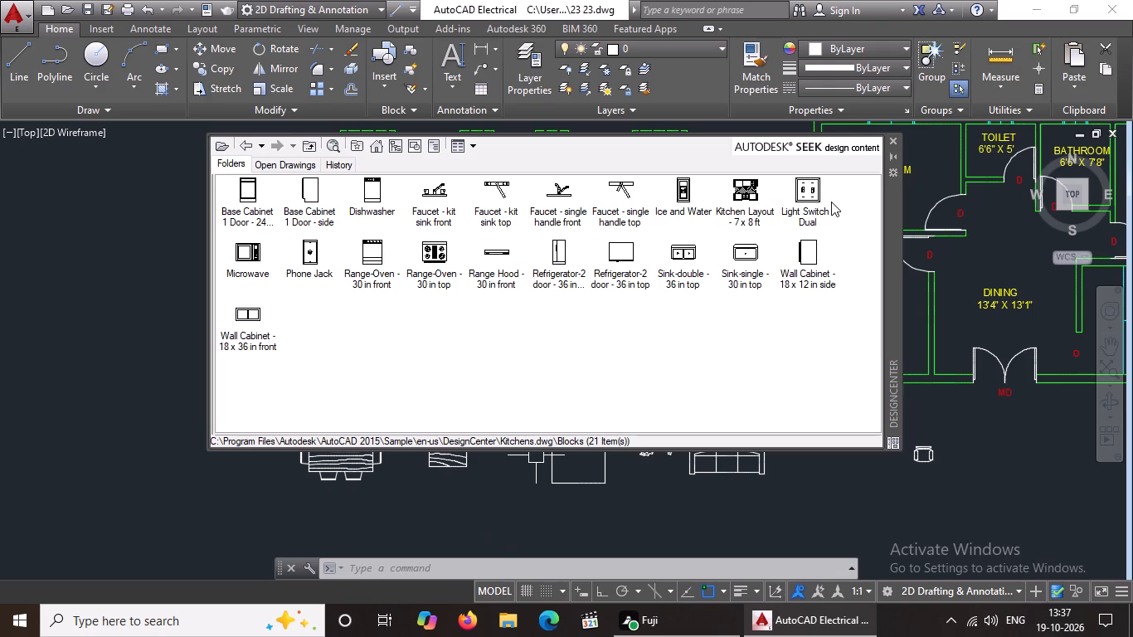
Insert the Range-Oven - 30 in top block at default scale, outside the ground floor plan beside the dining set.
double_click(431, 262)
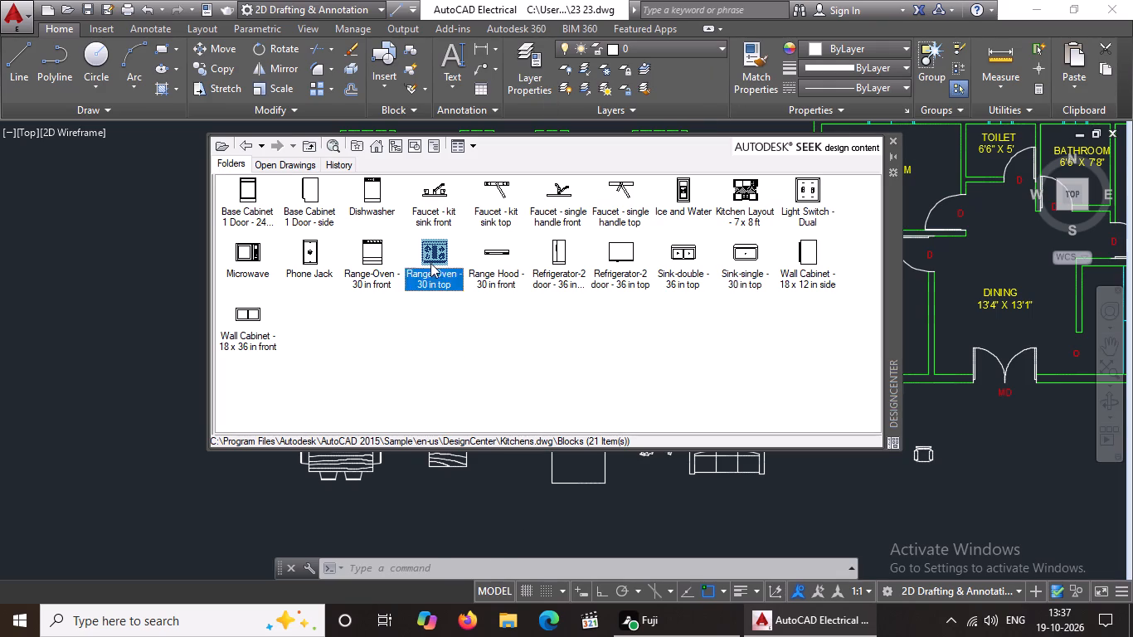
click(577, 411)
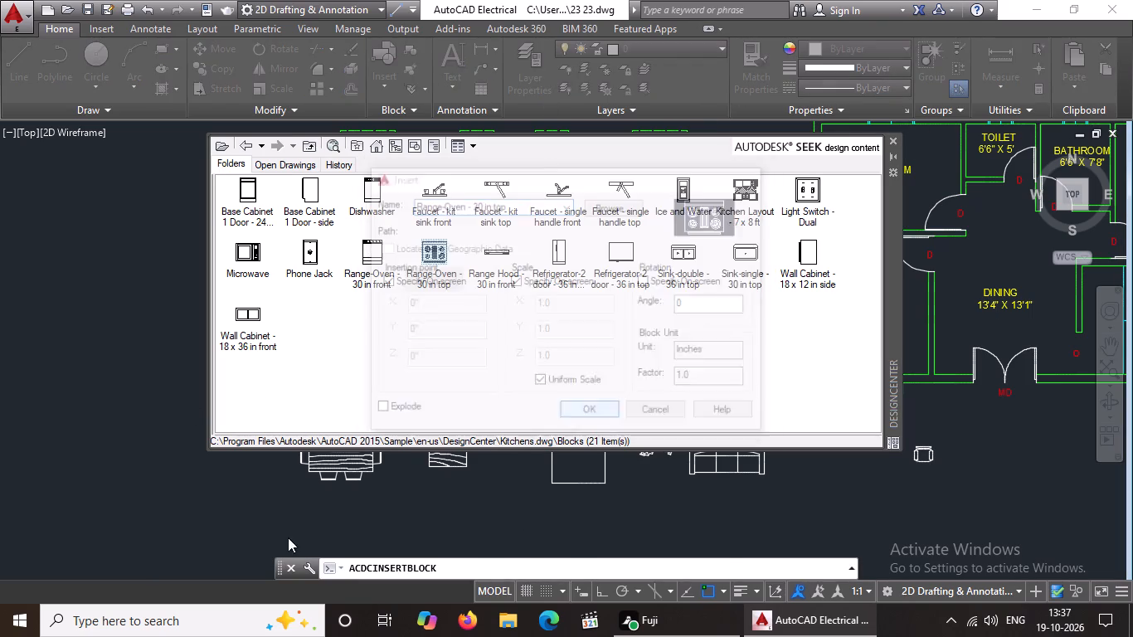
click(241, 470)
key(Return)
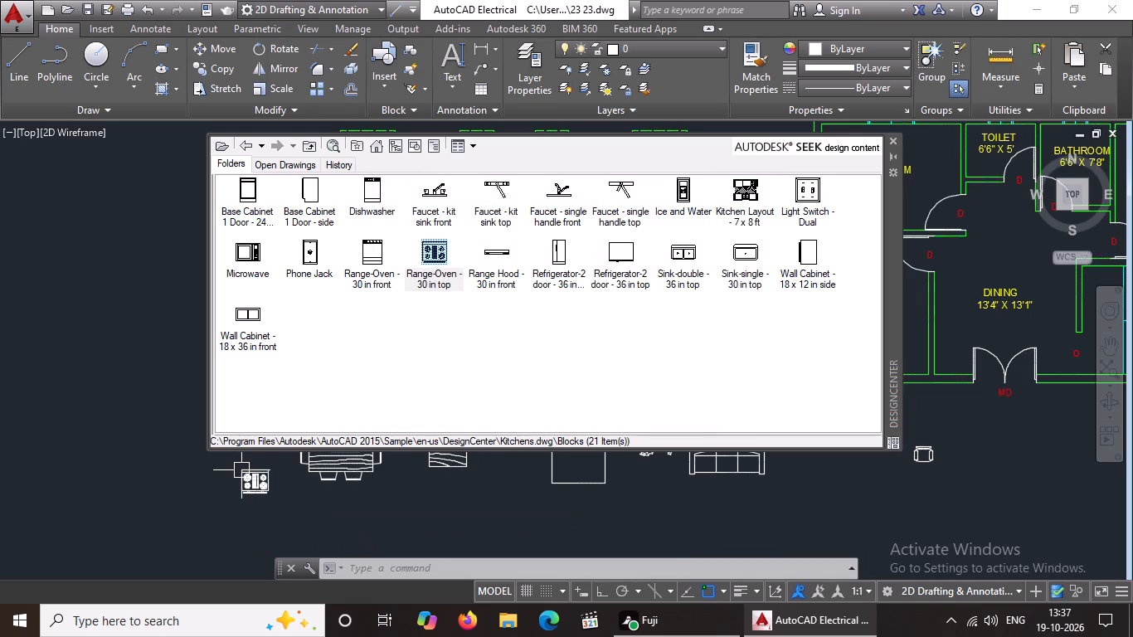
Insert the Sink-double - 36 in top block at default scale, just below the dining set outside the plan.
triple_click(682, 270)
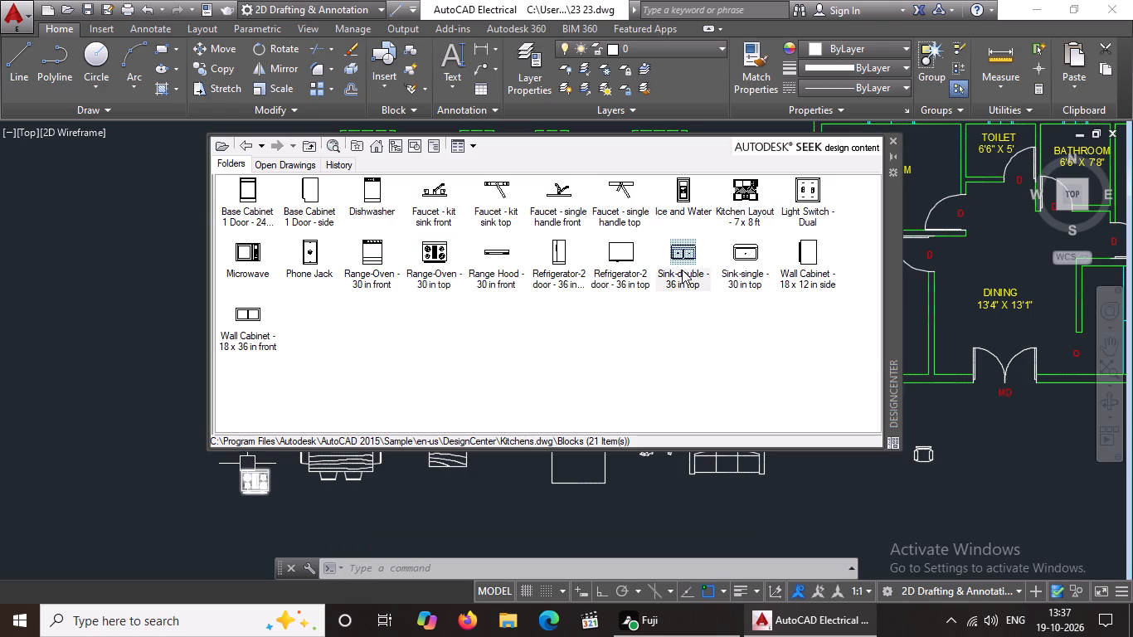
click(603, 410)
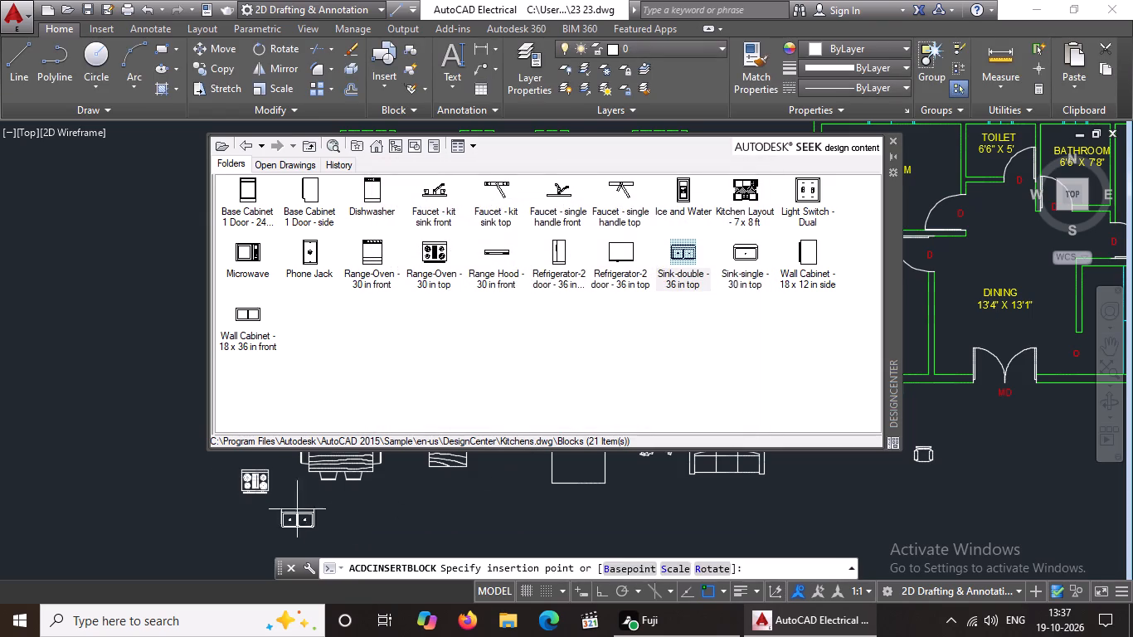
click(299, 496)
key(Return)
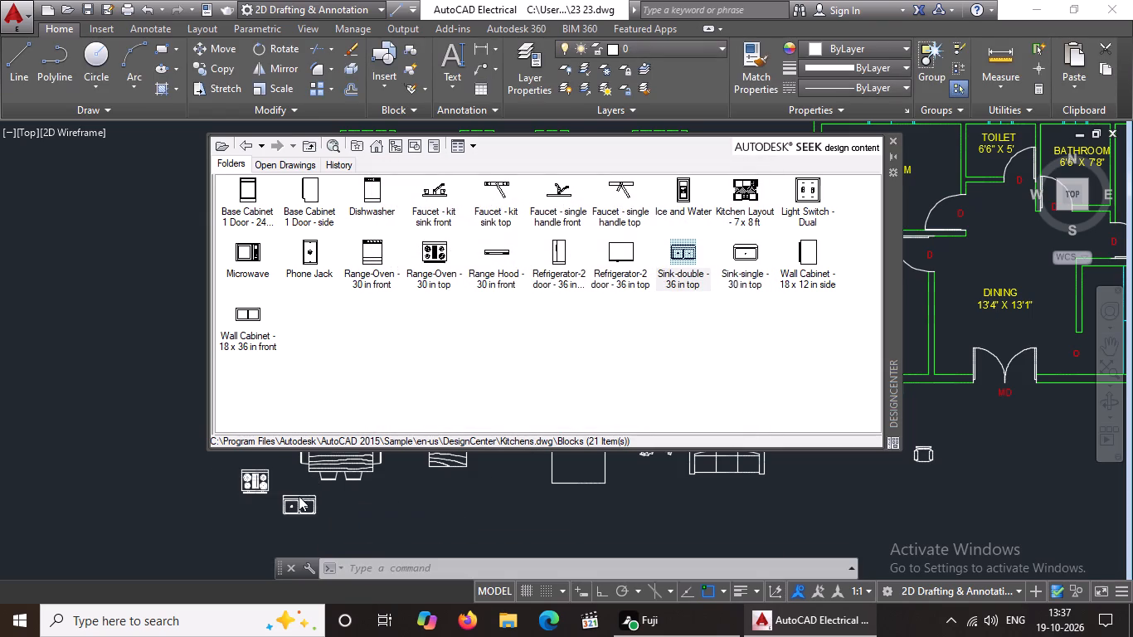
Insert the Refrigerator-2 door - 36 in top block at default scale below the loose furniture, and close DesignCenter.
click(608, 265)
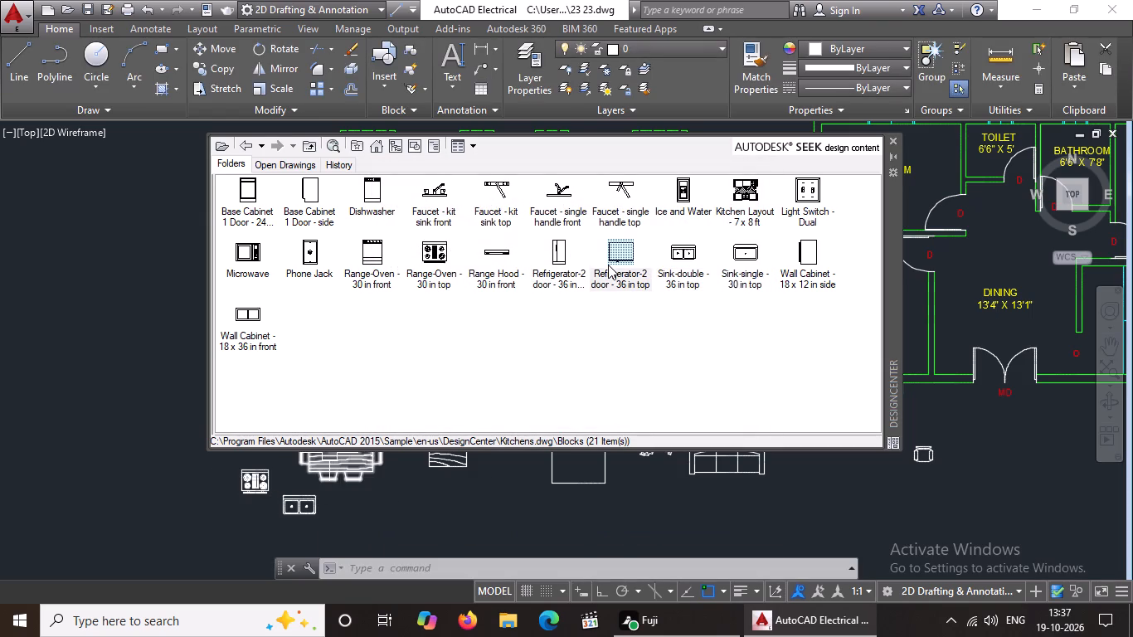
click(610, 265)
double_click(621, 283)
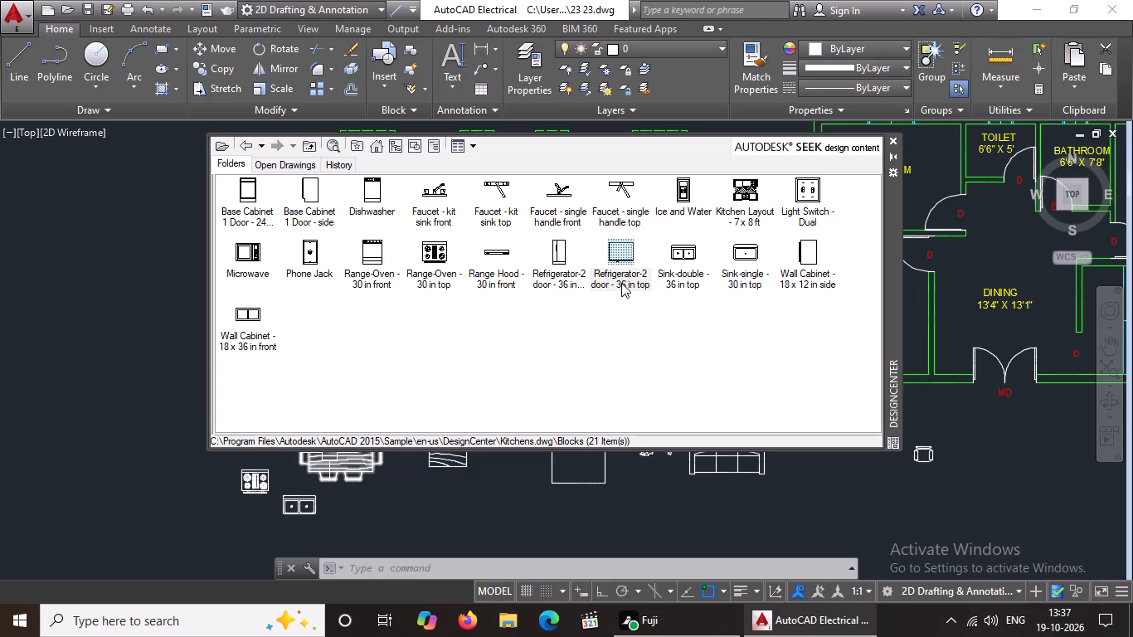
click(562, 406)
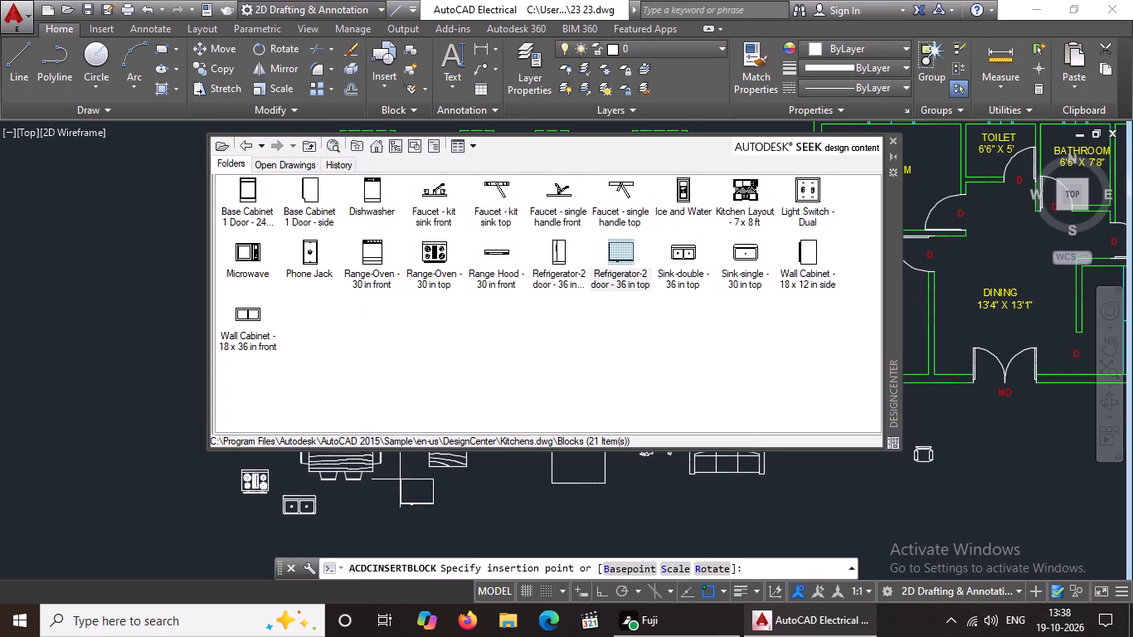
click(389, 483)
key(Return)
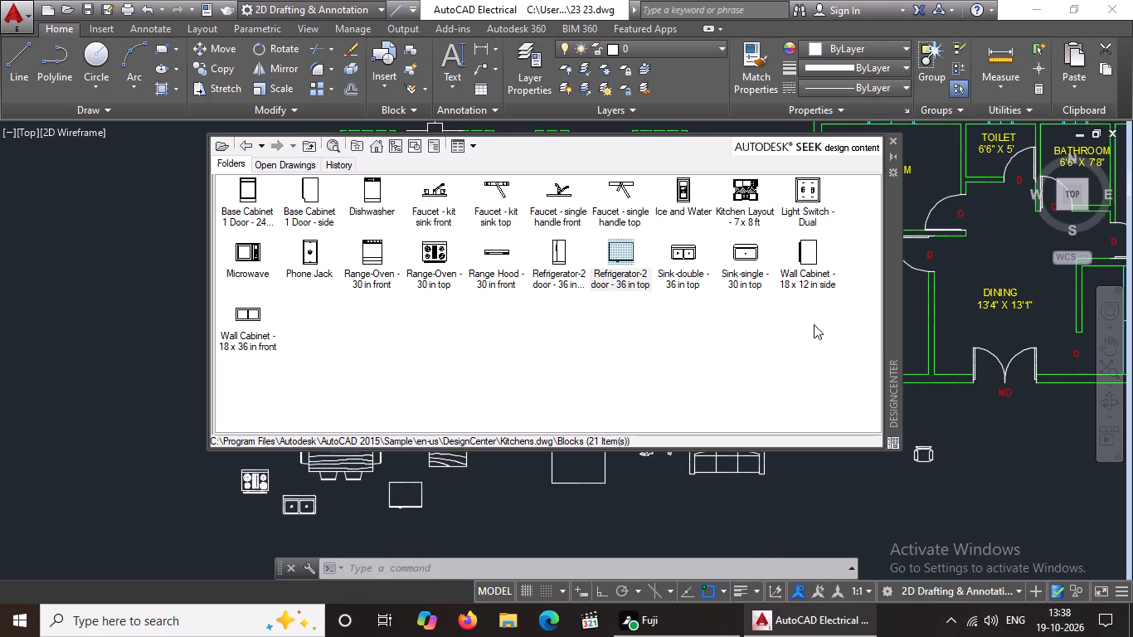
click(893, 139)
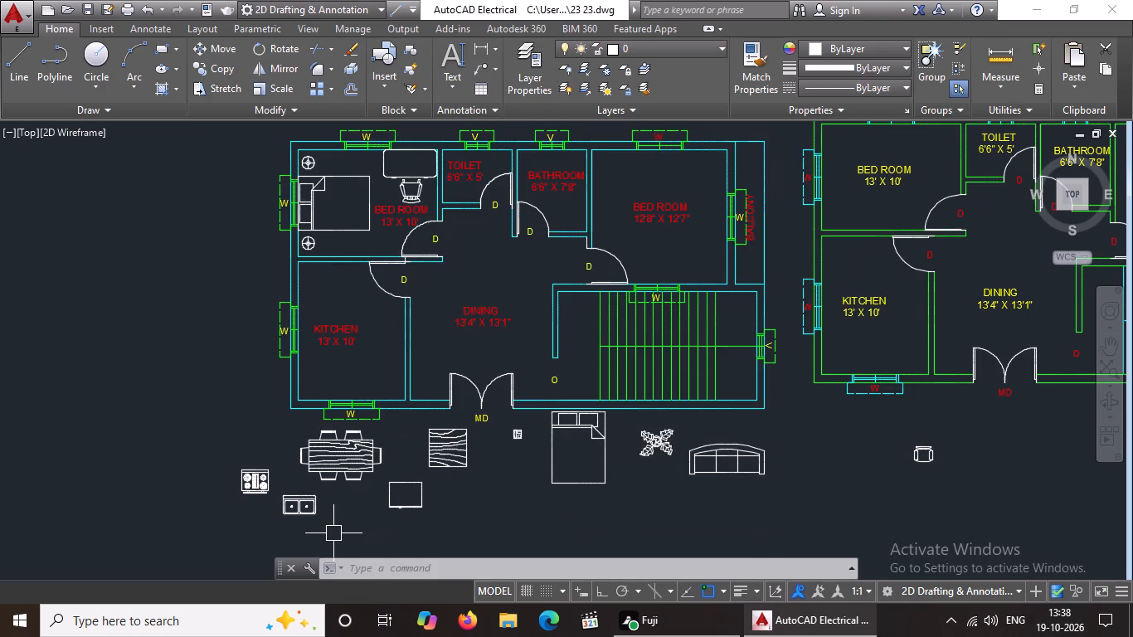
Move the ground-floor KITCHEN 13' X 10' label up to the kitchen's upper wall.
click(330, 336)
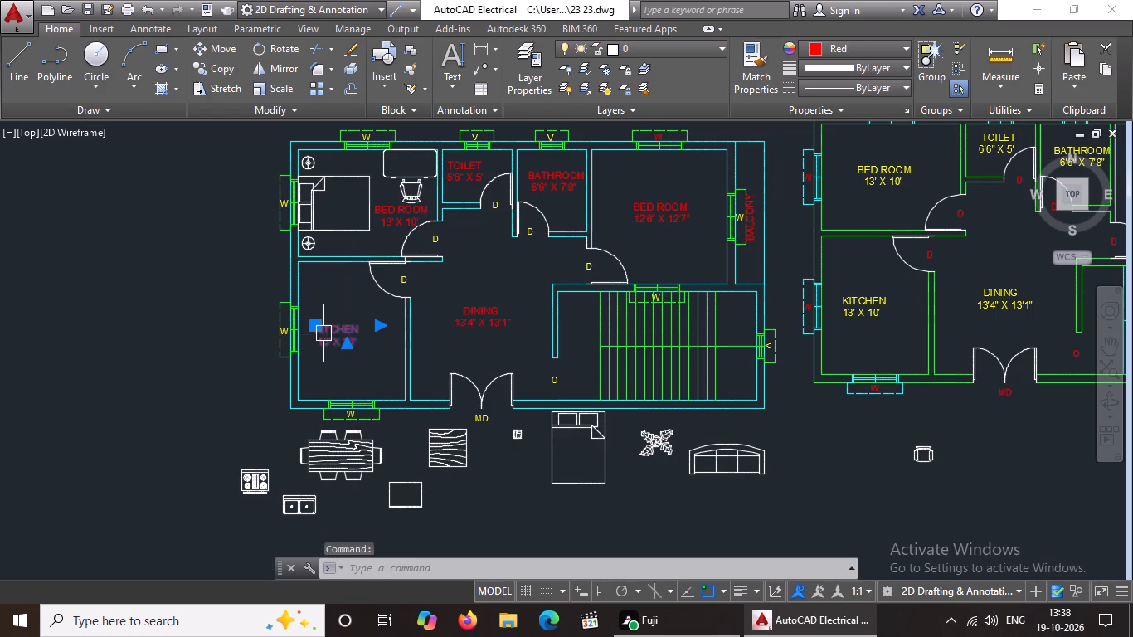
click(319, 327)
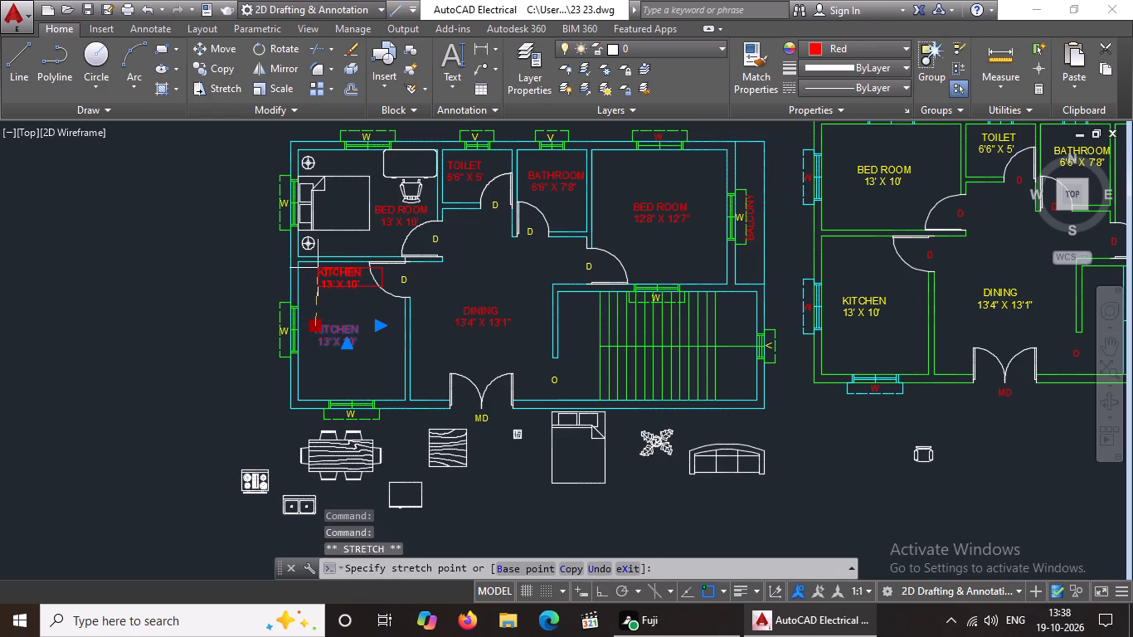
click(318, 268)
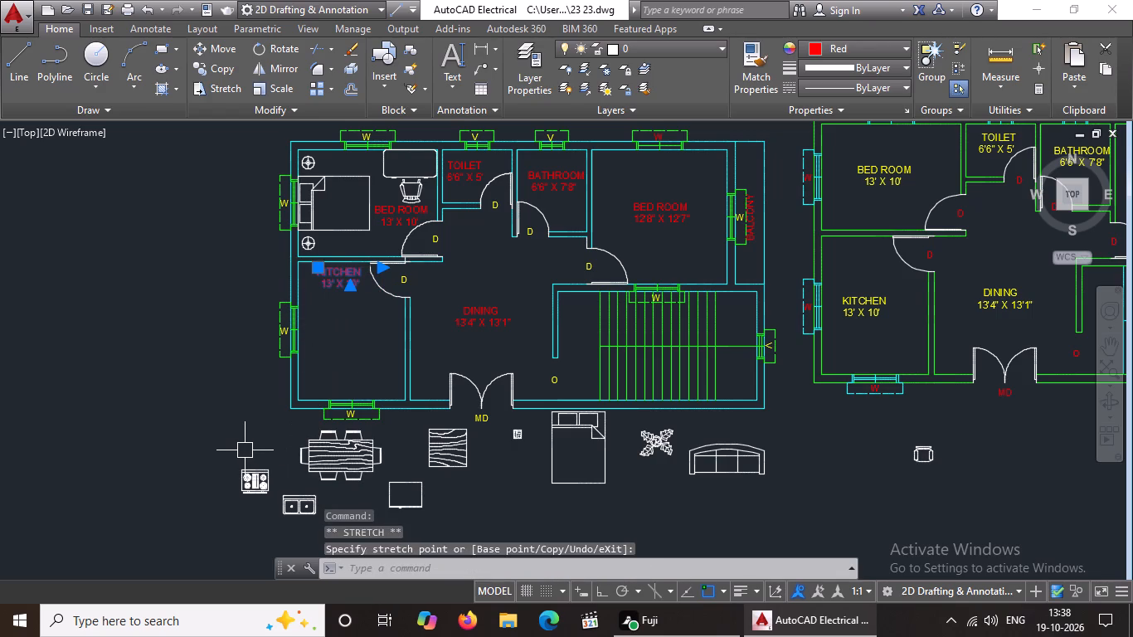
key(Escape)
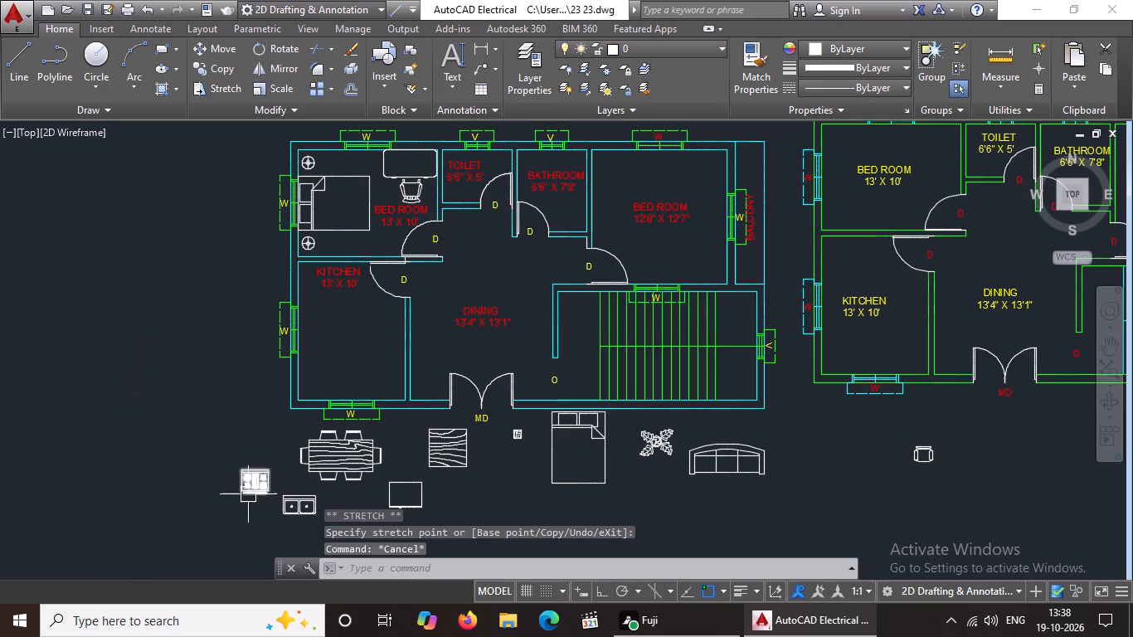
Rotate the range-oven block 90° counterclockwise about its centre with Ortho on.
click(250, 481)
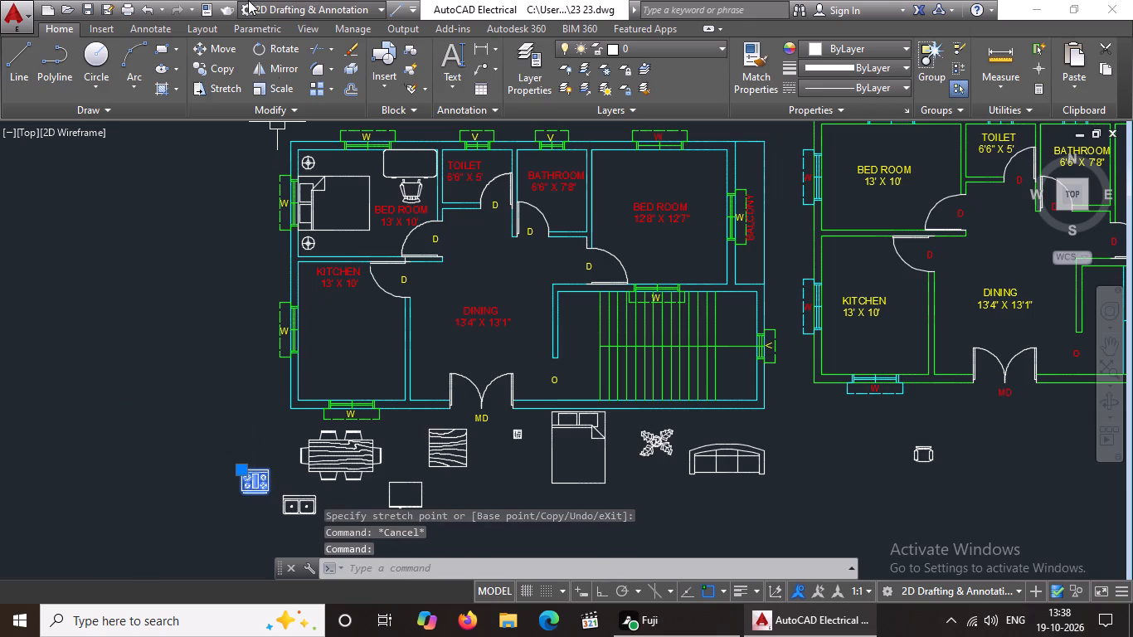
click(290, 44)
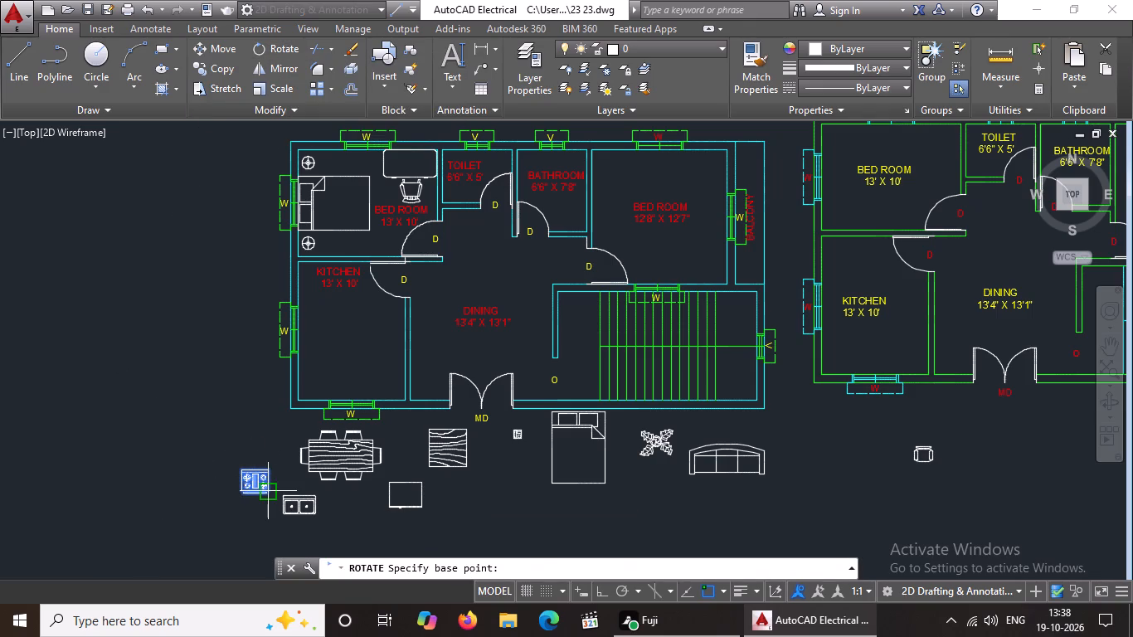
click(255, 482)
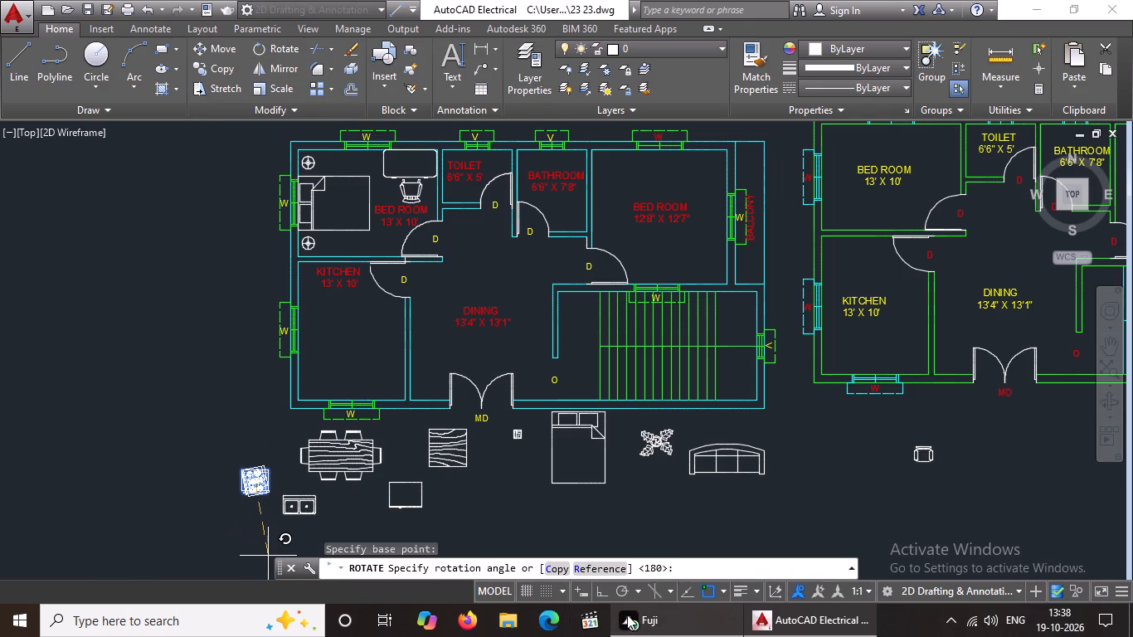
click(595, 585)
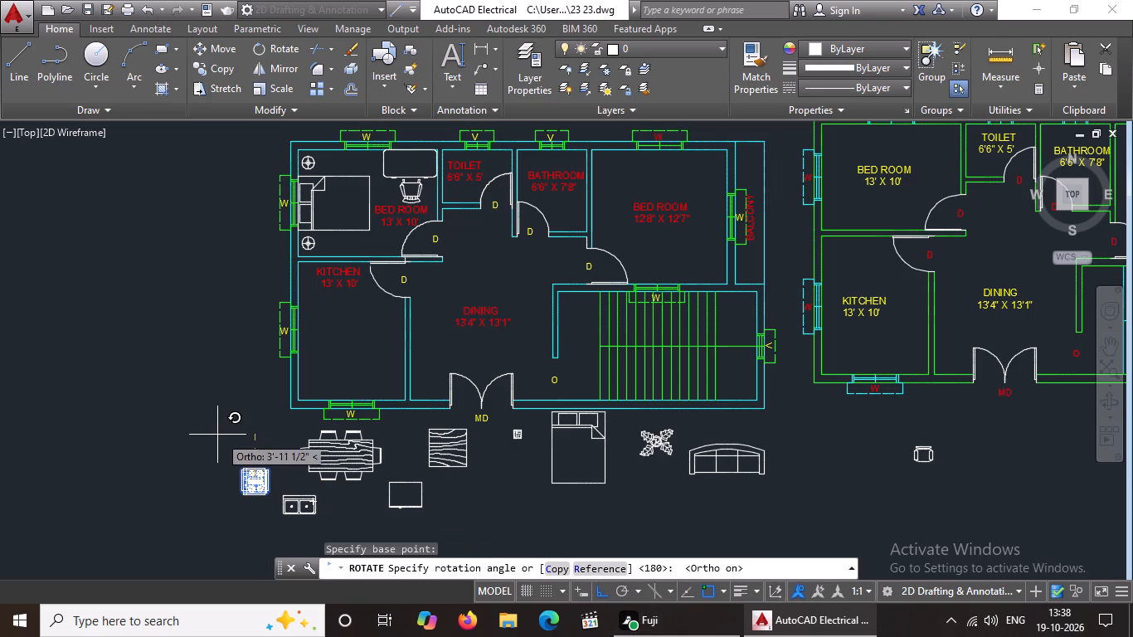
click(216, 433)
Turn Ortho off and move the range-oven into the ground-floor kitchen, against the left wall at the window.
click(255, 488)
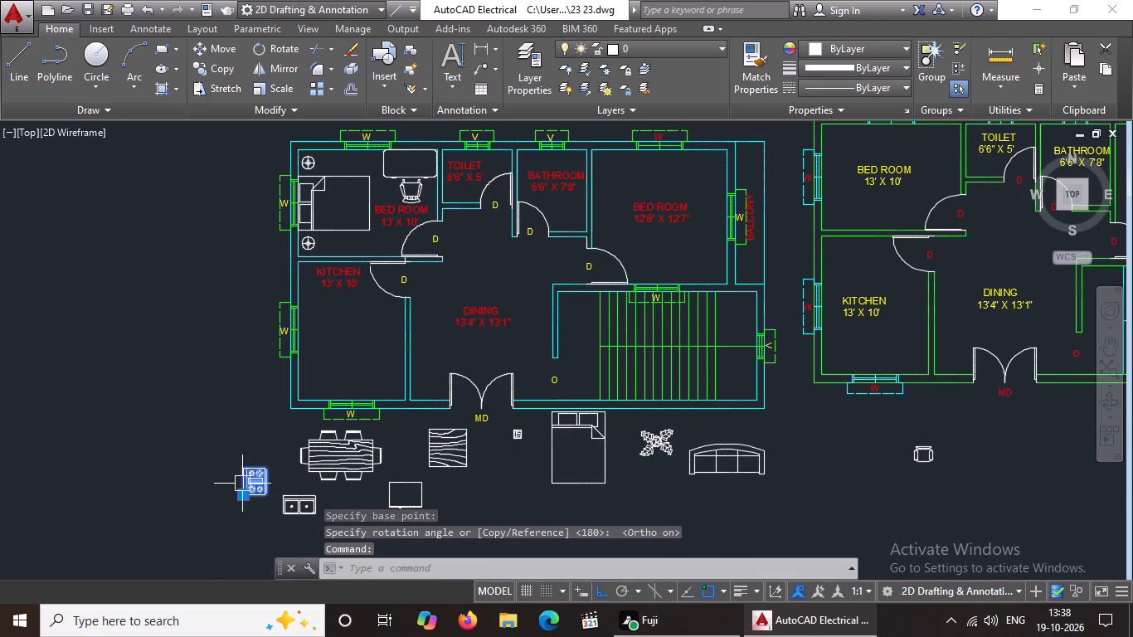
click(242, 491)
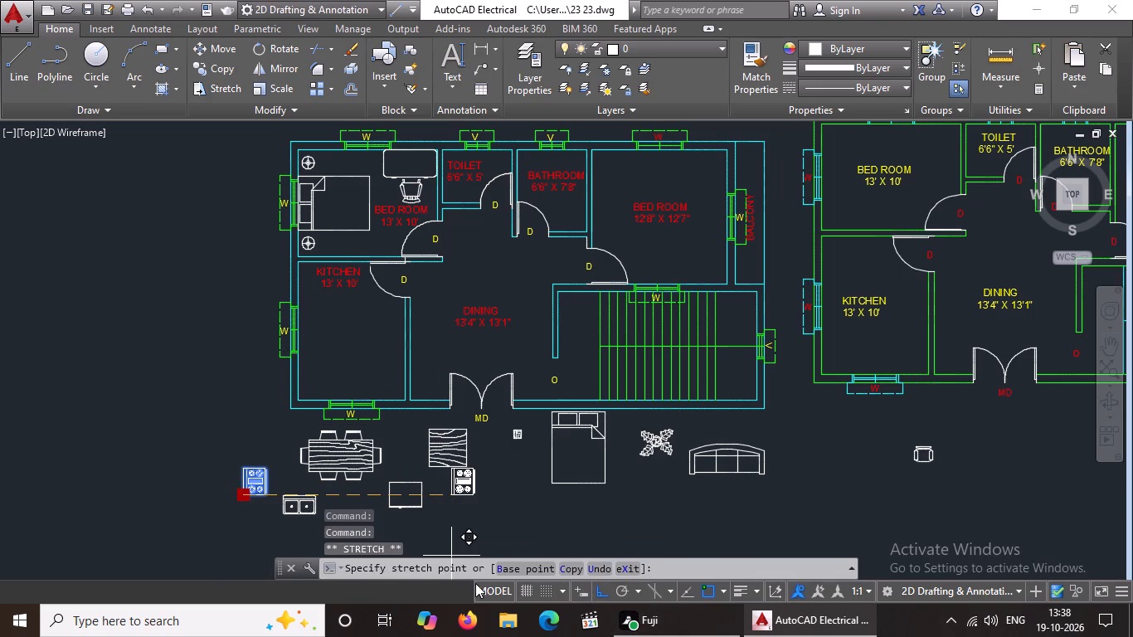
click(605, 593)
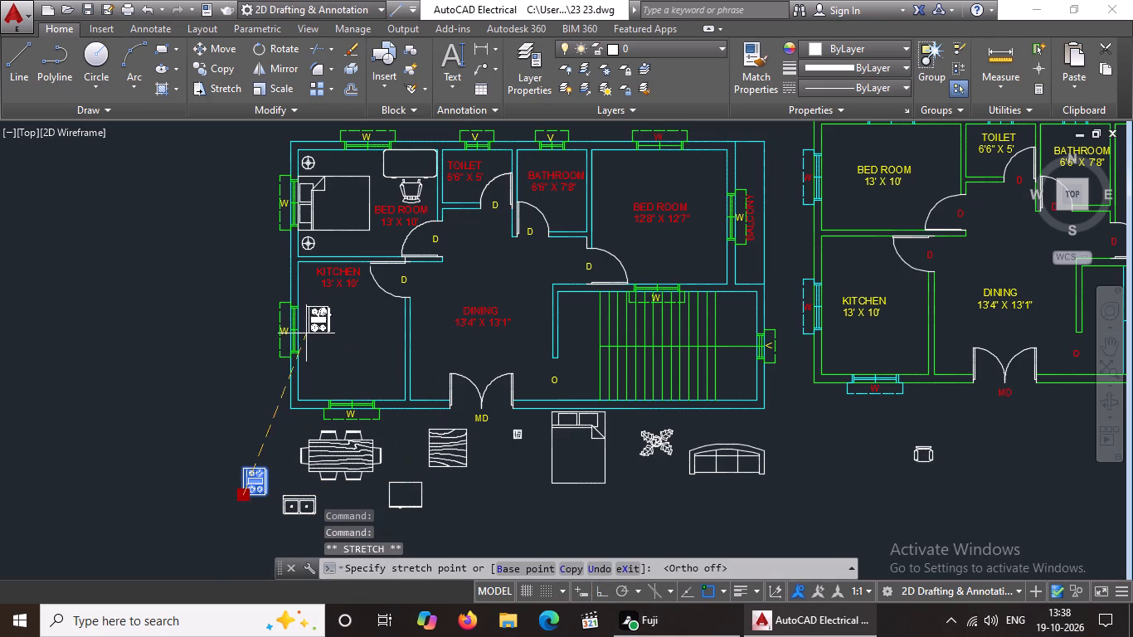
scroll(300, 345, up, 1)
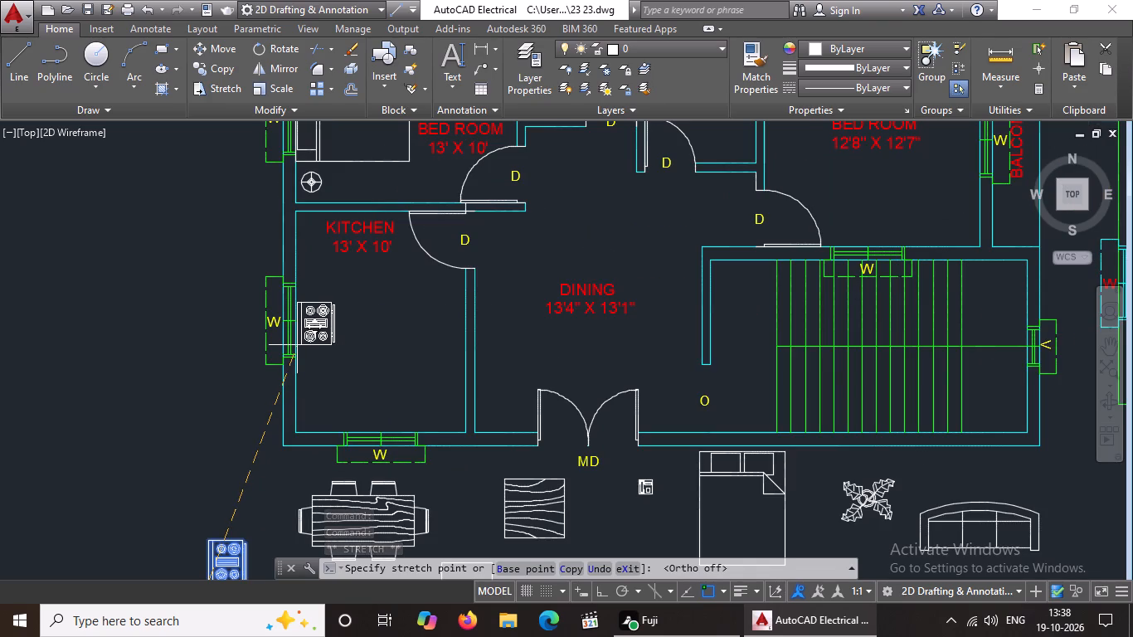
click(298, 345)
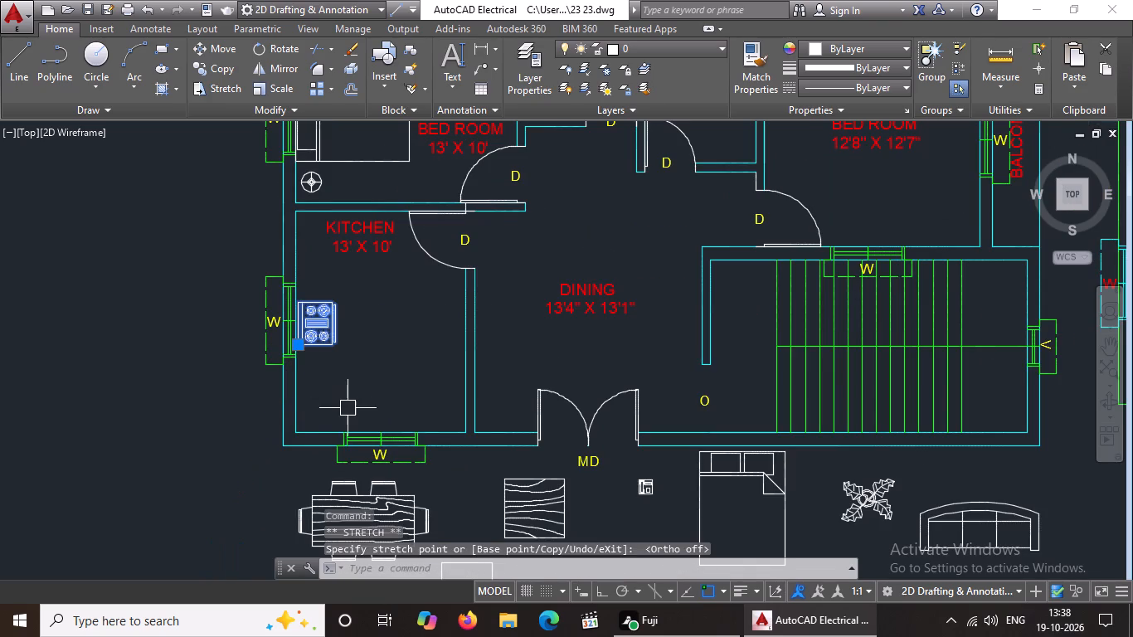
Move the double sink block into the ground-floor kitchen, centred on the window in its lower wall.
scroll(348, 410, down, 2)
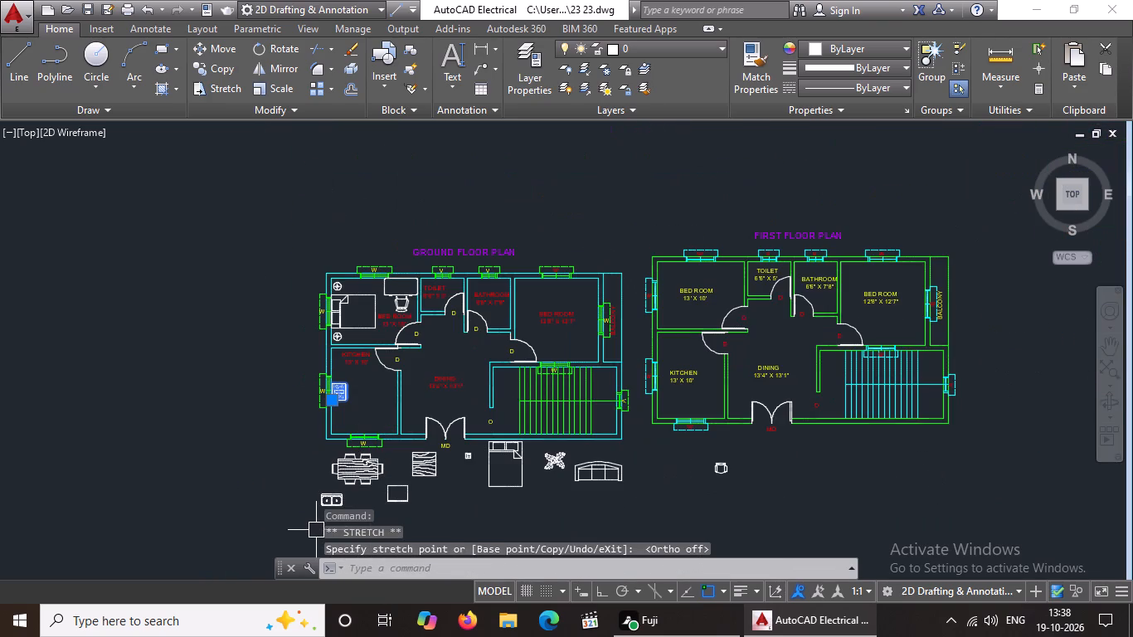
scroll(332, 503, up, 3)
click(331, 502)
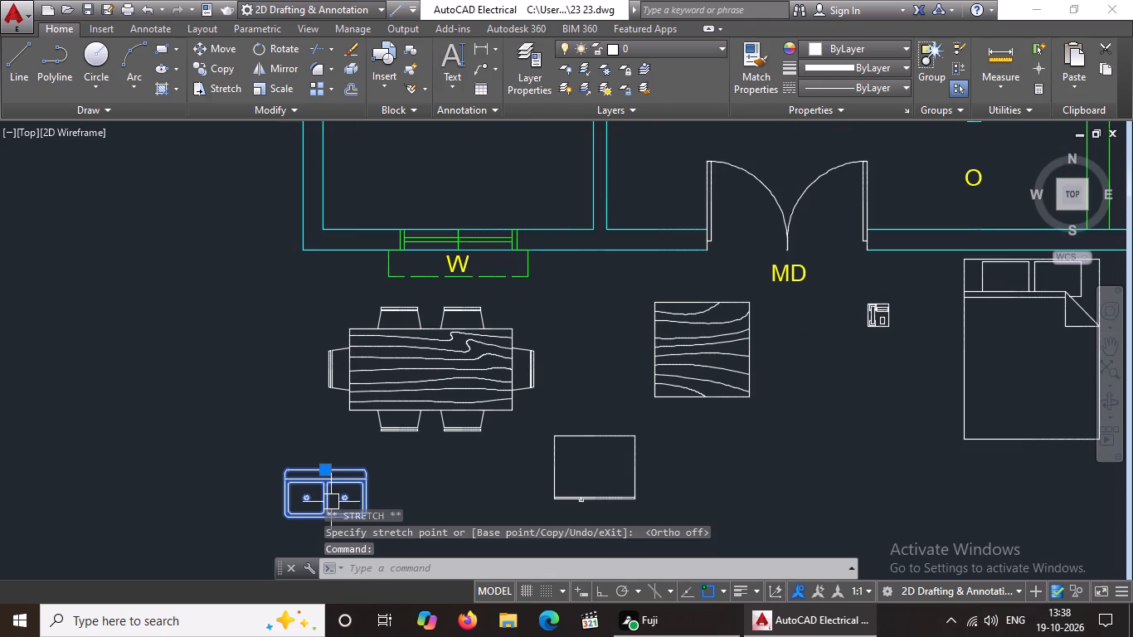
click(324, 469)
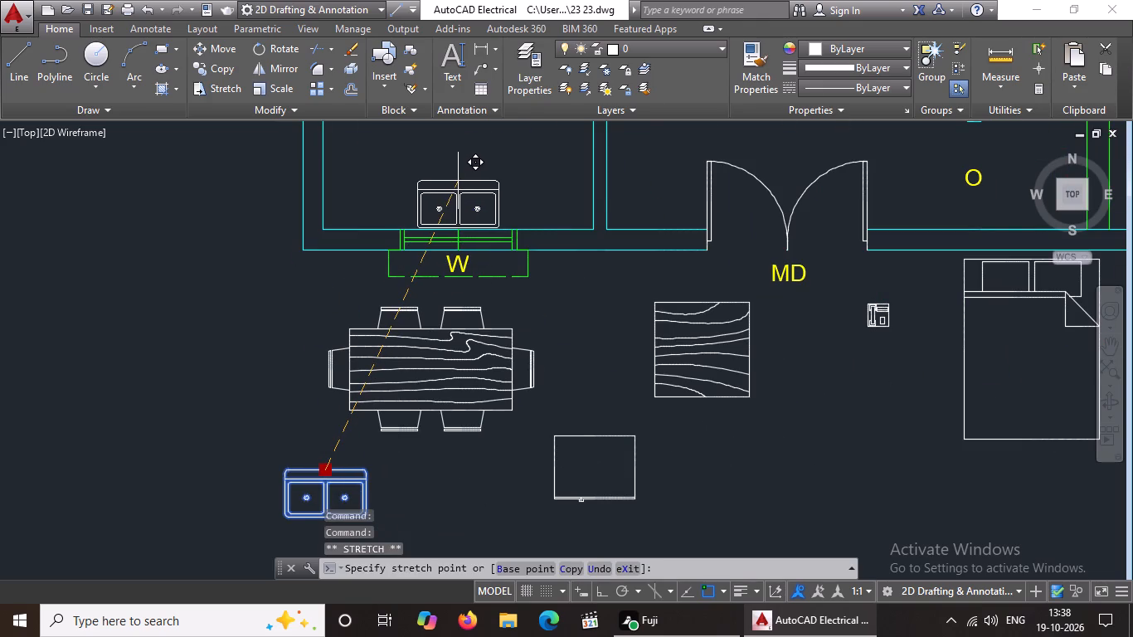
click(460, 181)
Rotate the refrigerator block 90° clockwise about its centre with Ortho on.
scroll(483, 172, down, 2)
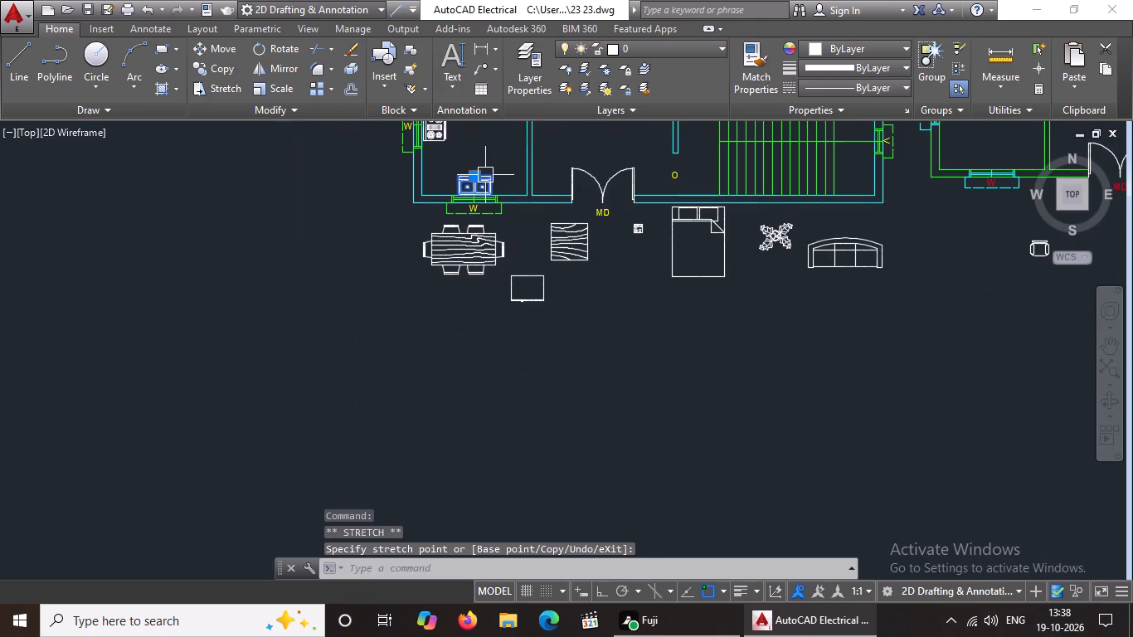
middle_drag(484, 181, 436, 371)
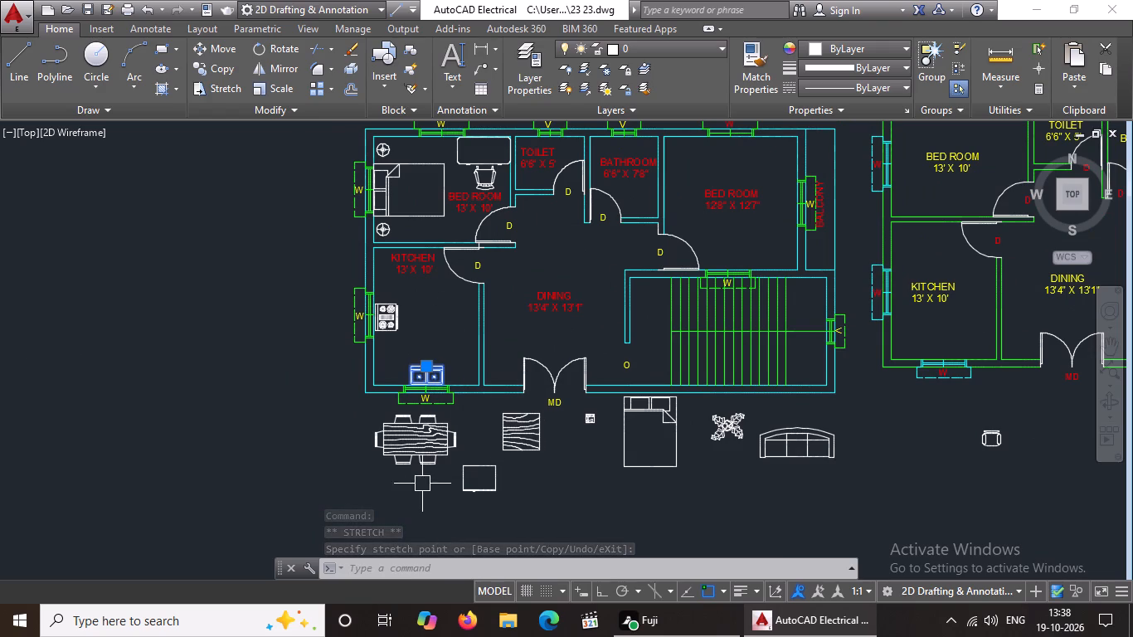
click(458, 485)
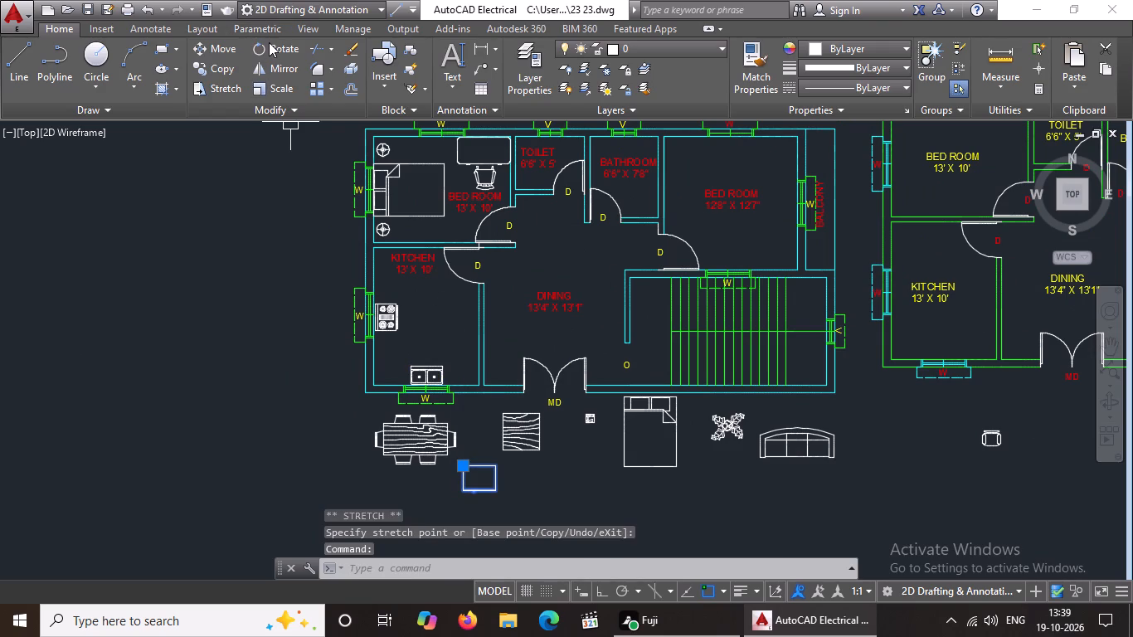
click(269, 42)
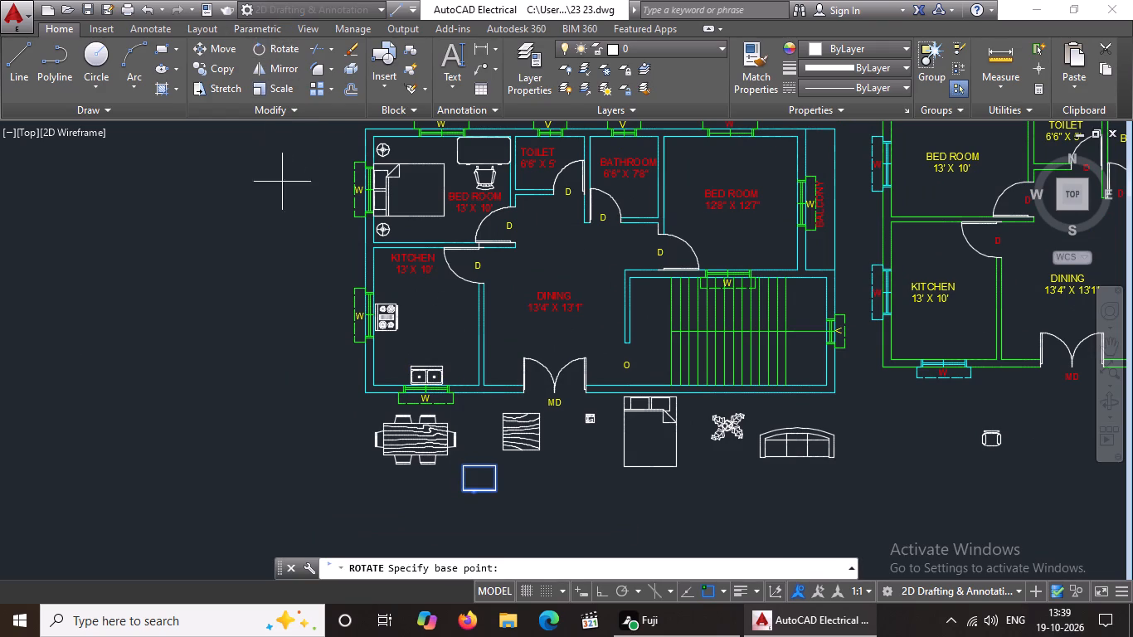
click(478, 475)
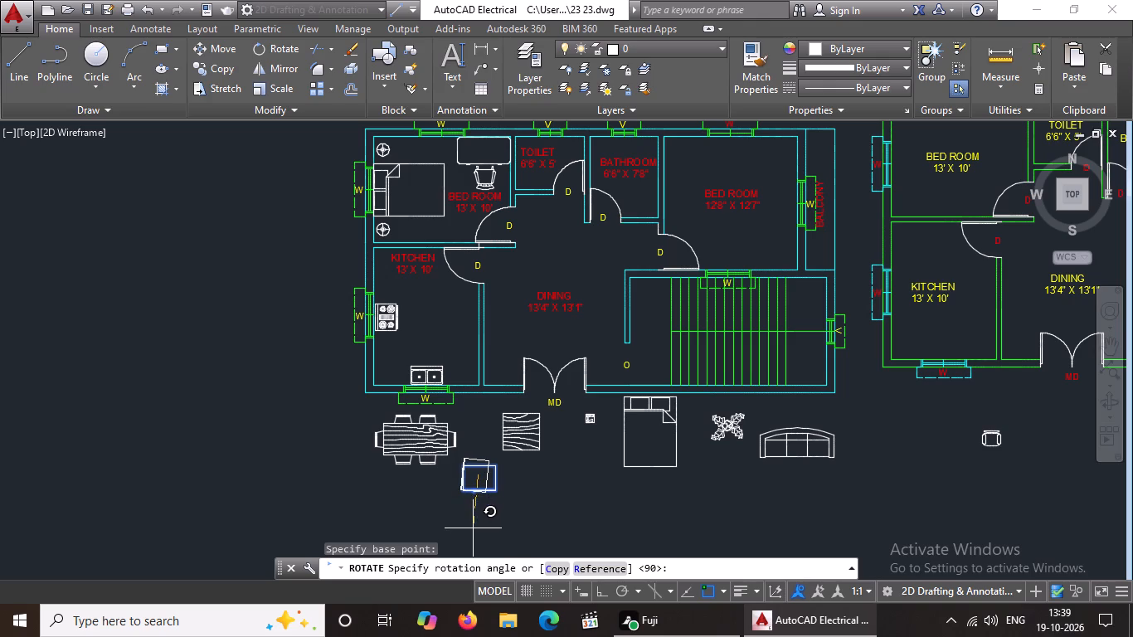
click(605, 591)
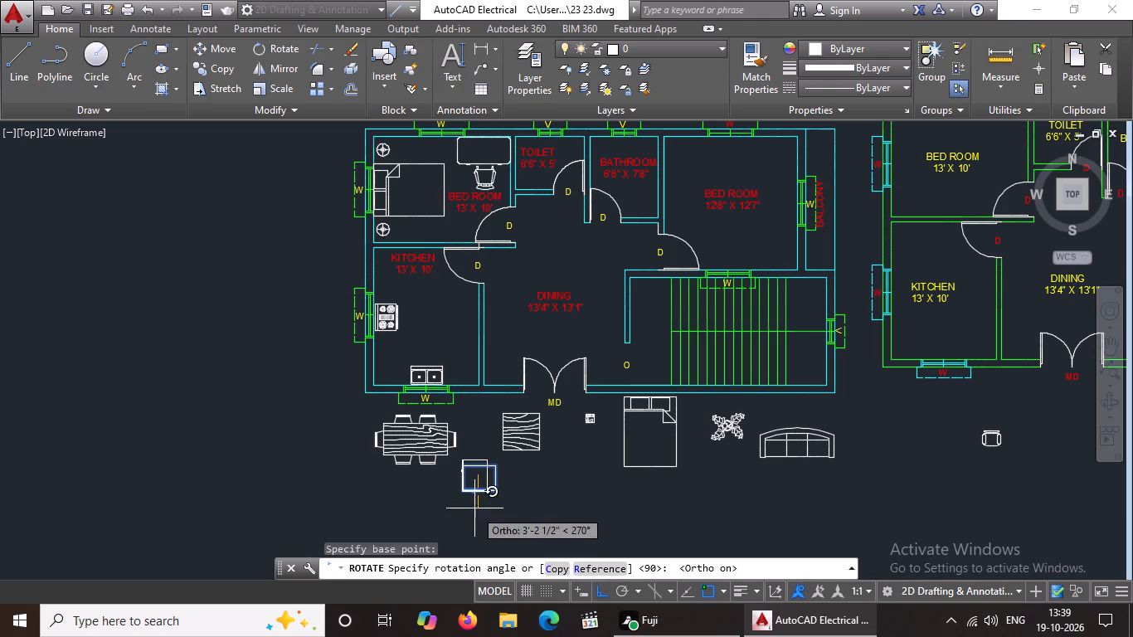
click(474, 508)
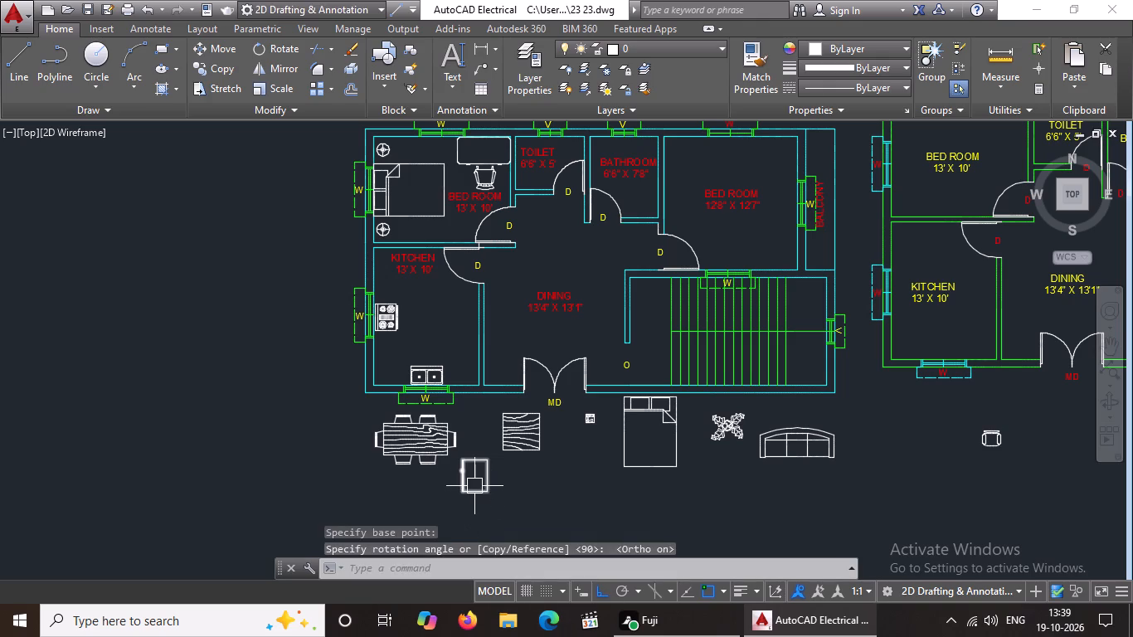
Turn Ortho off and move the refrigerator into the ground-floor kitchen, against the right wall just below the door.
click(472, 498)
click(489, 457)
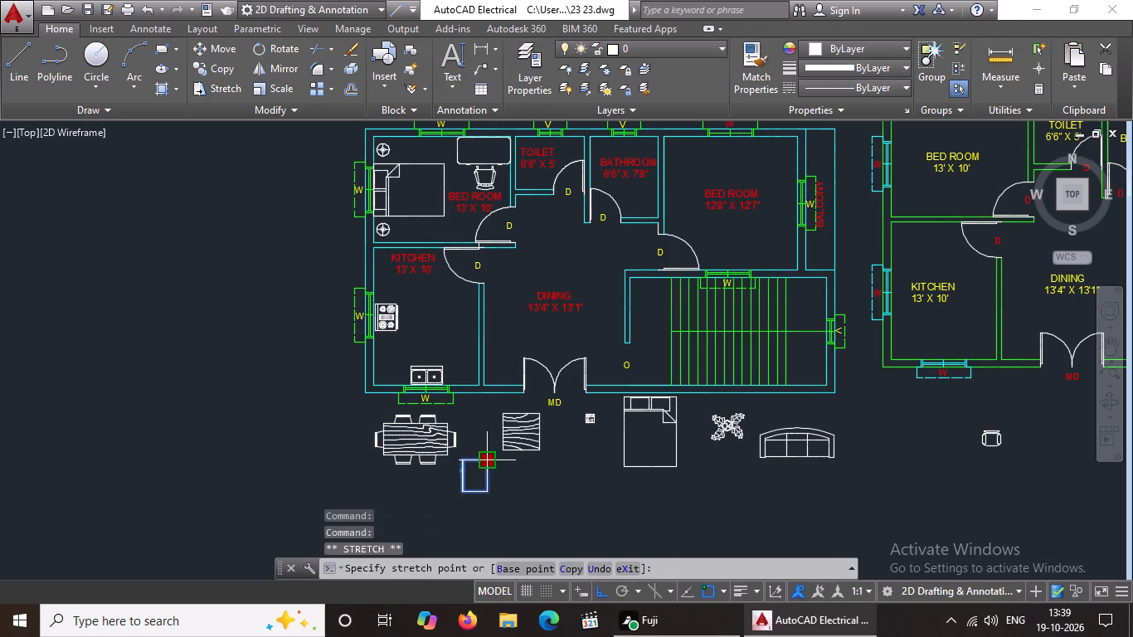
click(602, 584)
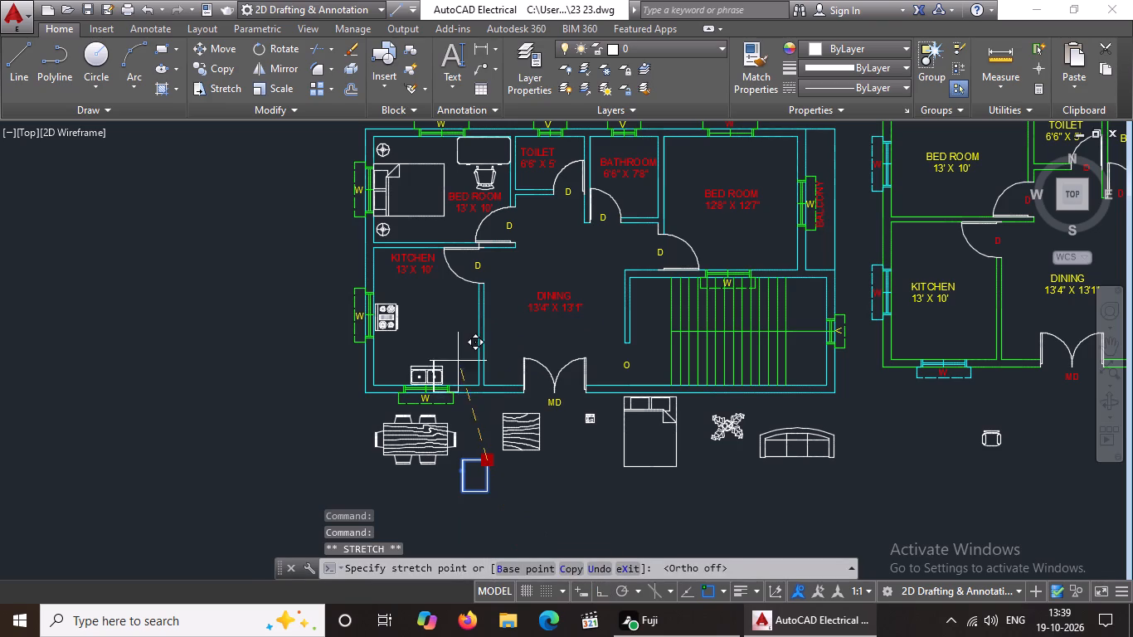
scroll(485, 322, up, 2)
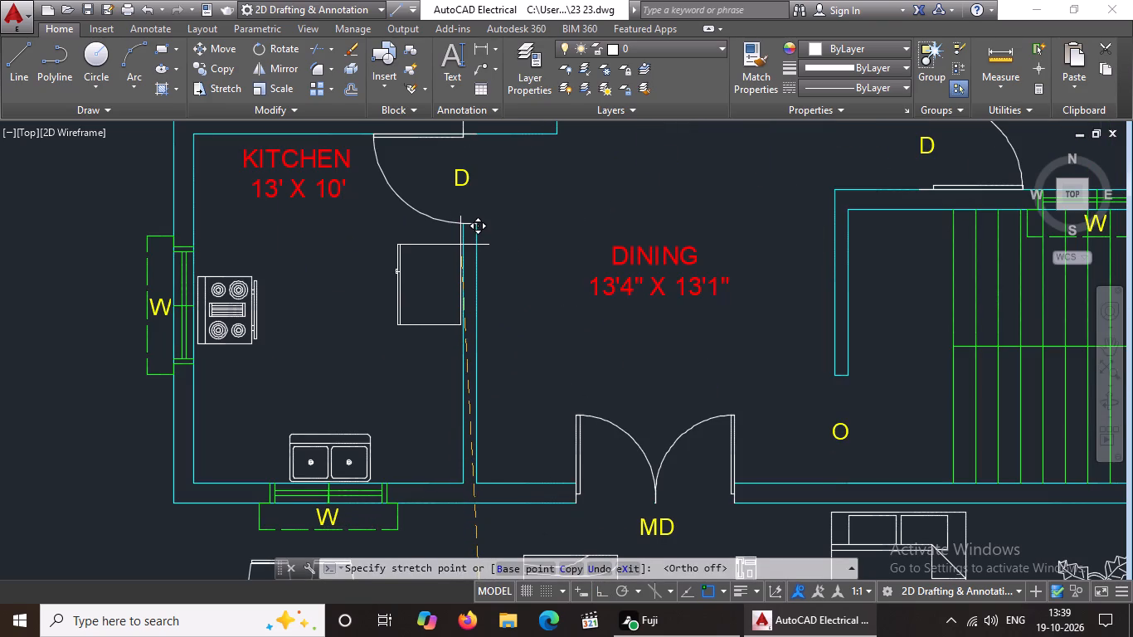
click(460, 248)
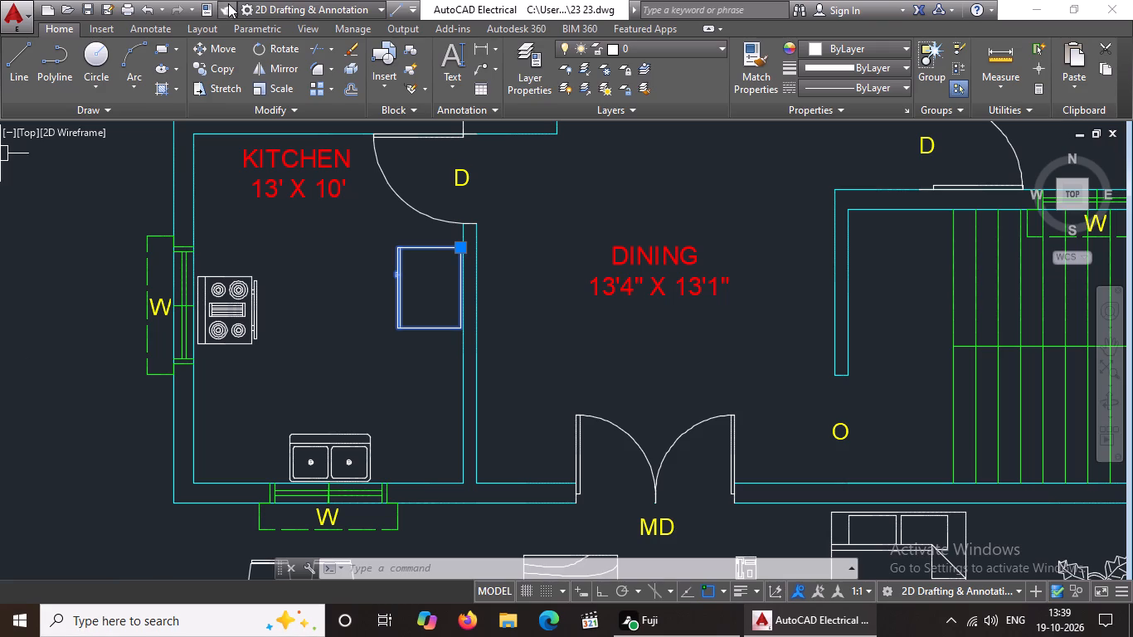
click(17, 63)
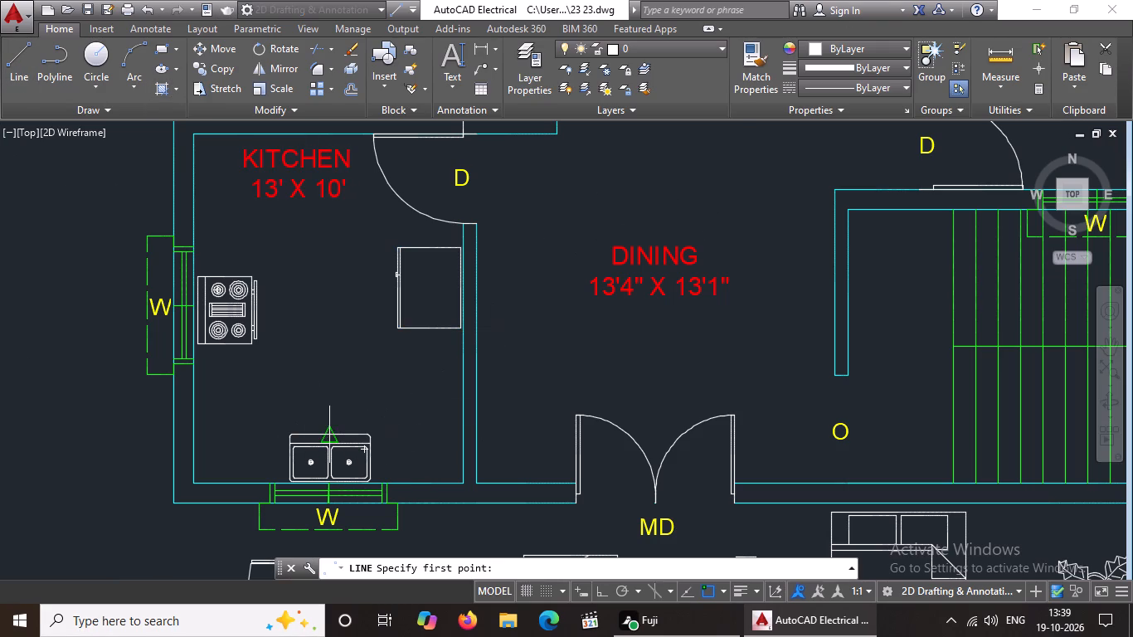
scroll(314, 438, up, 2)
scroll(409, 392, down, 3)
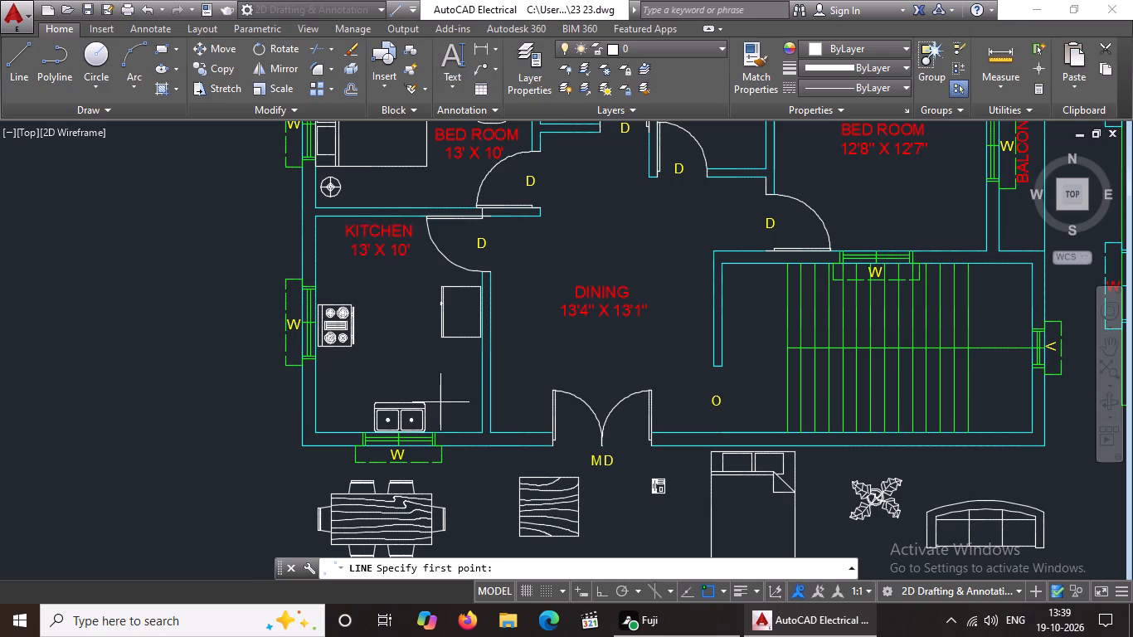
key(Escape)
Enable all object snap modes in the drafting settings.
text(OS)
key(space)
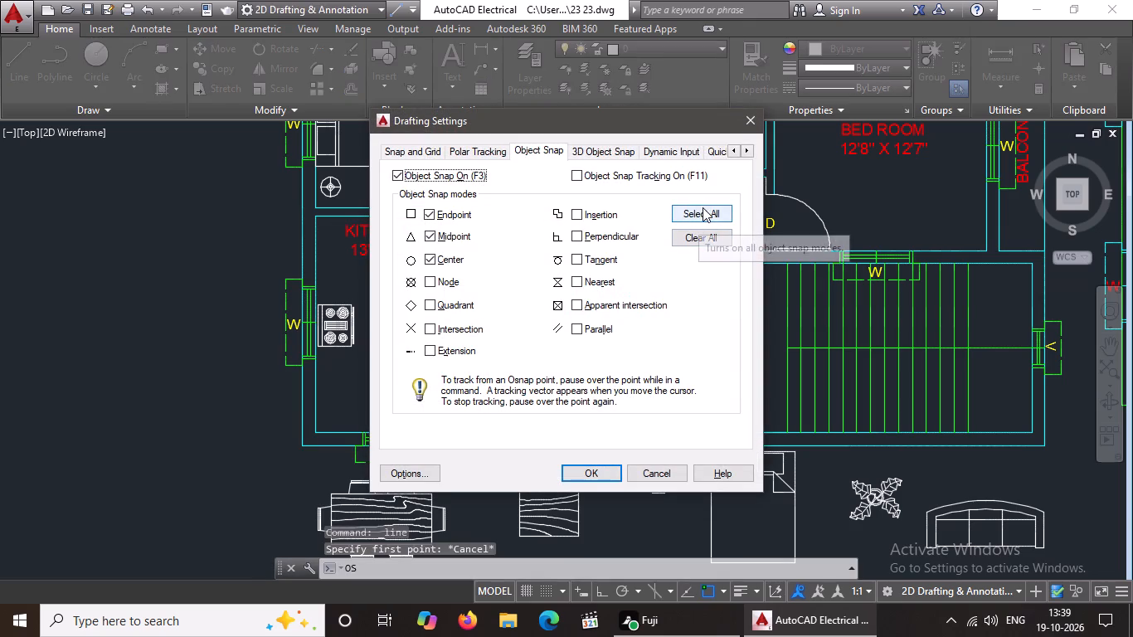
click(703, 207)
click(611, 469)
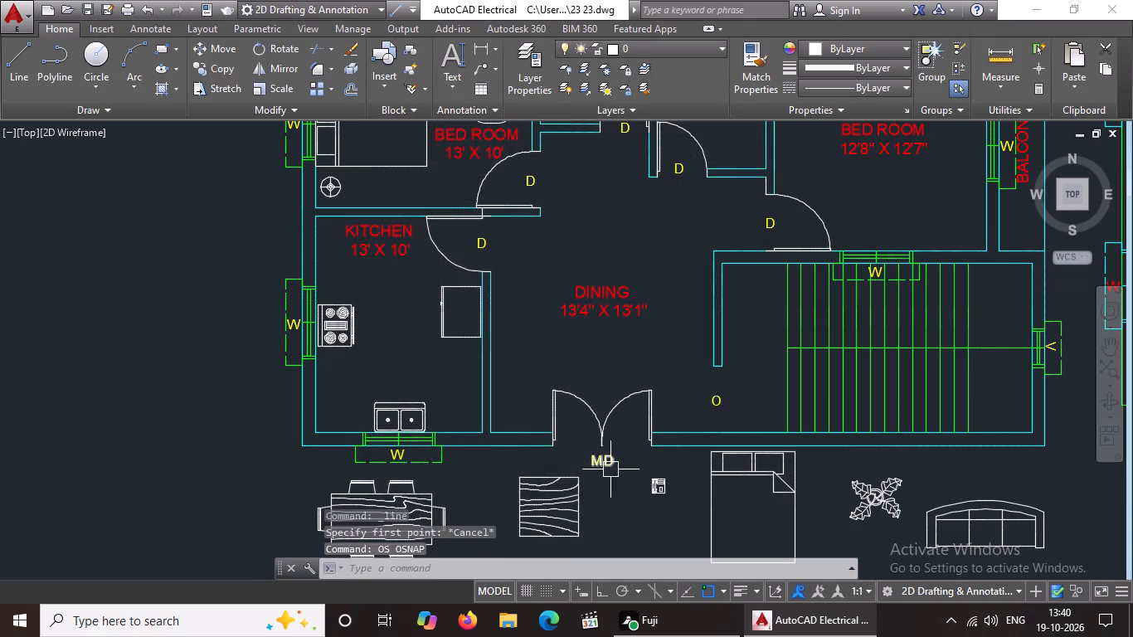
With Ortho on, draw an L-shaped counter line from the kitchen's upper wall about 11'-0" down, turning right above the sink to the right wall.
click(19, 65)
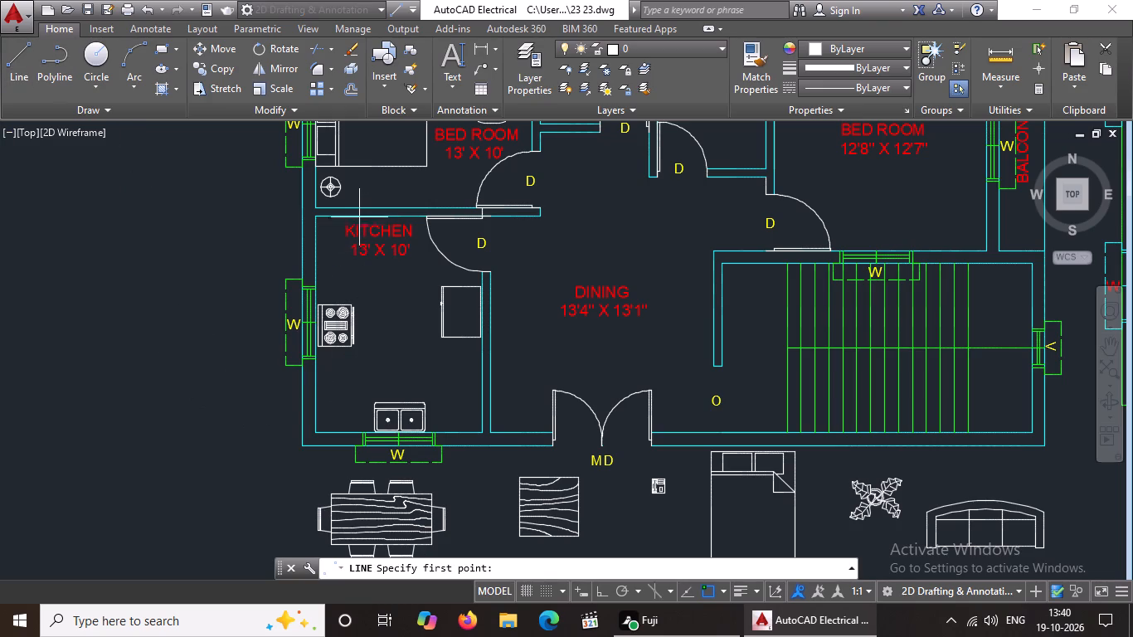
drag(357, 216, 357, 223)
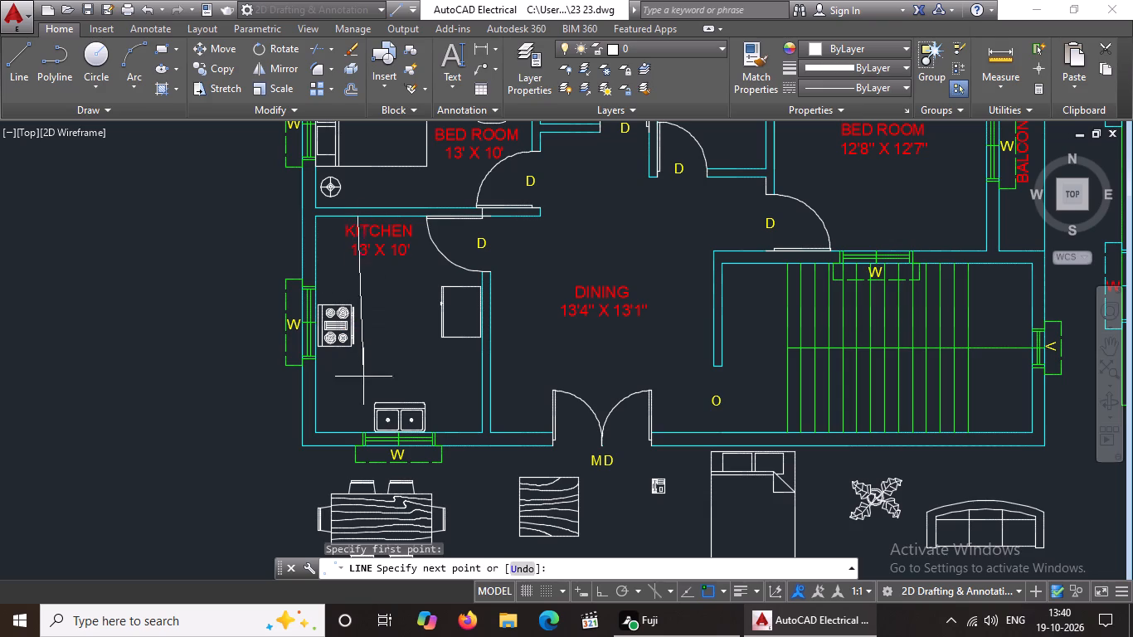
click(601, 590)
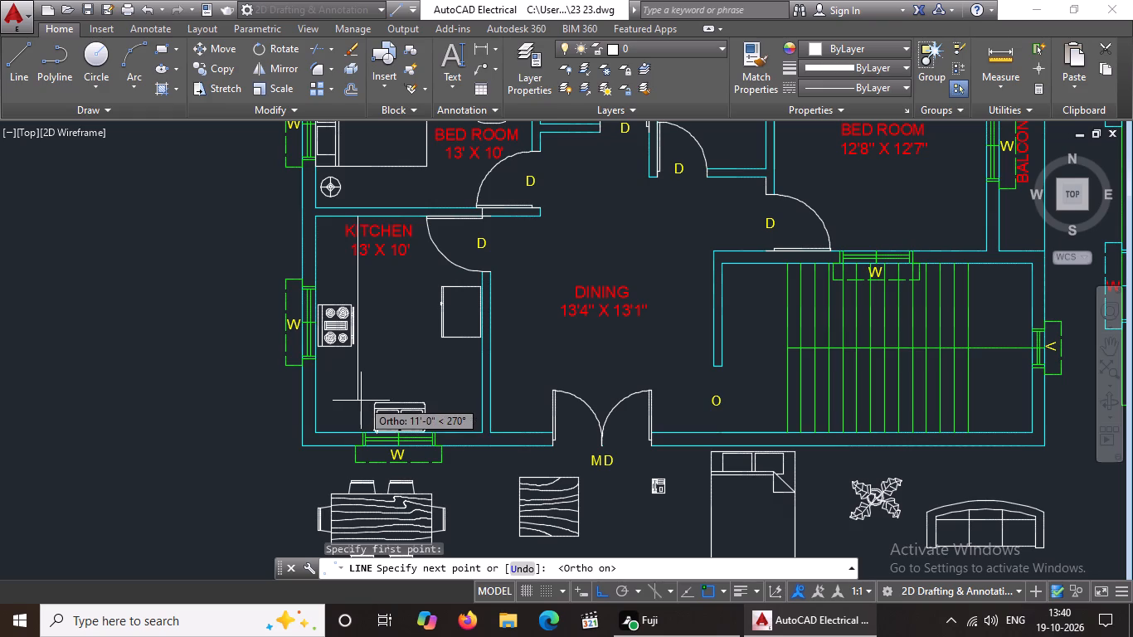
click(361, 399)
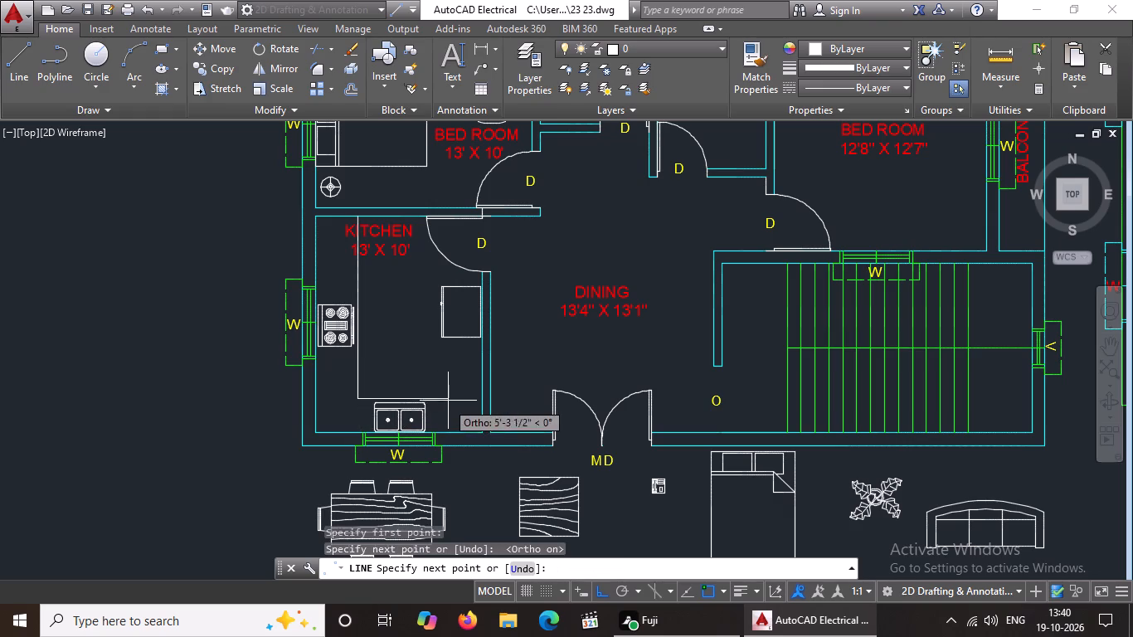
click(489, 398)
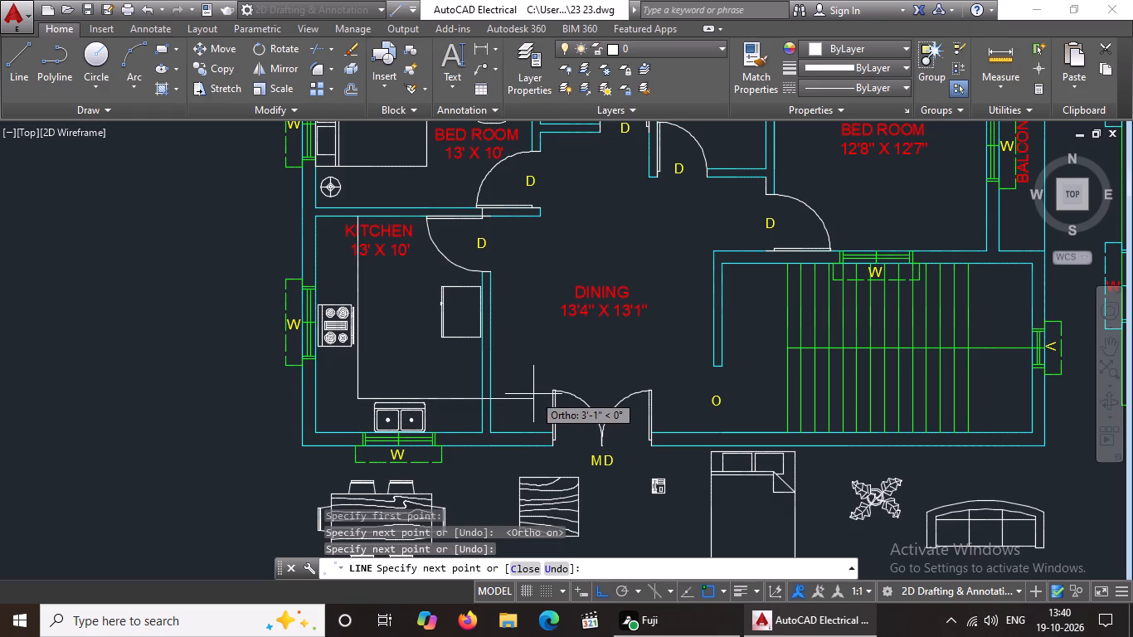
key(grave)
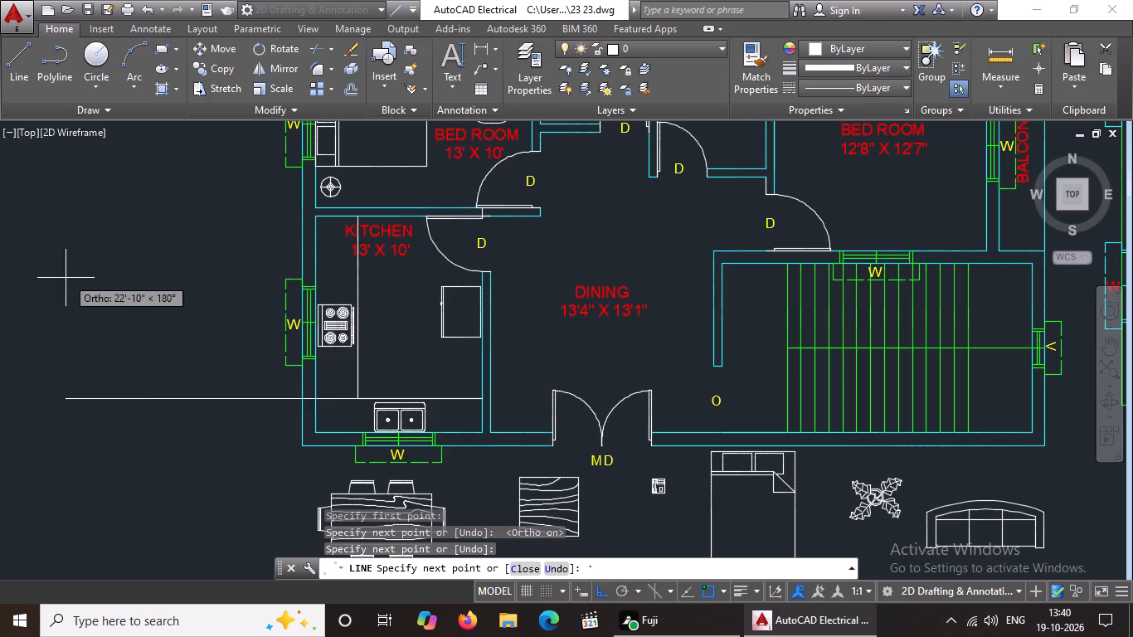
key(Escape)
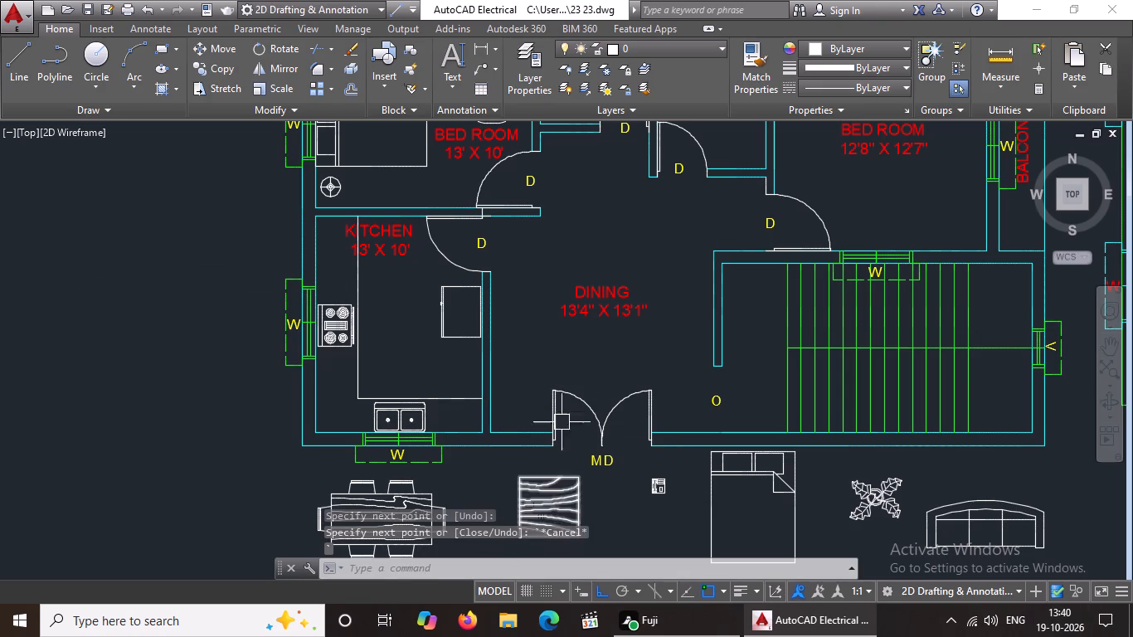
Move the refrigerator straight down along the kitchen's right wall, closer to the horizontal counter line.
click(448, 340)
click(482, 286)
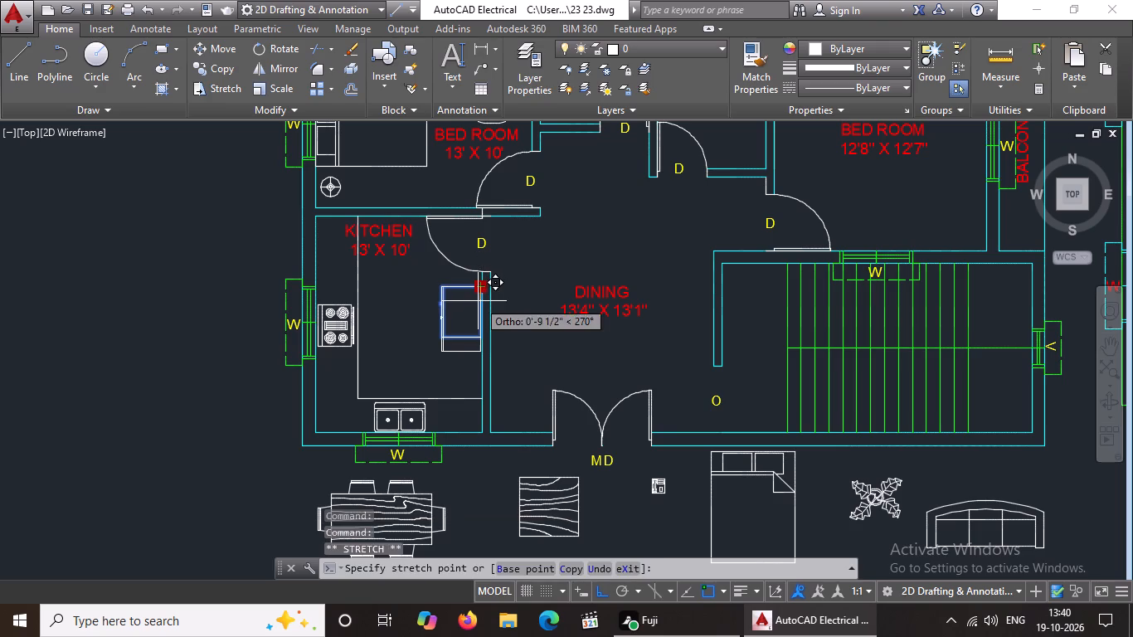
click(478, 312)
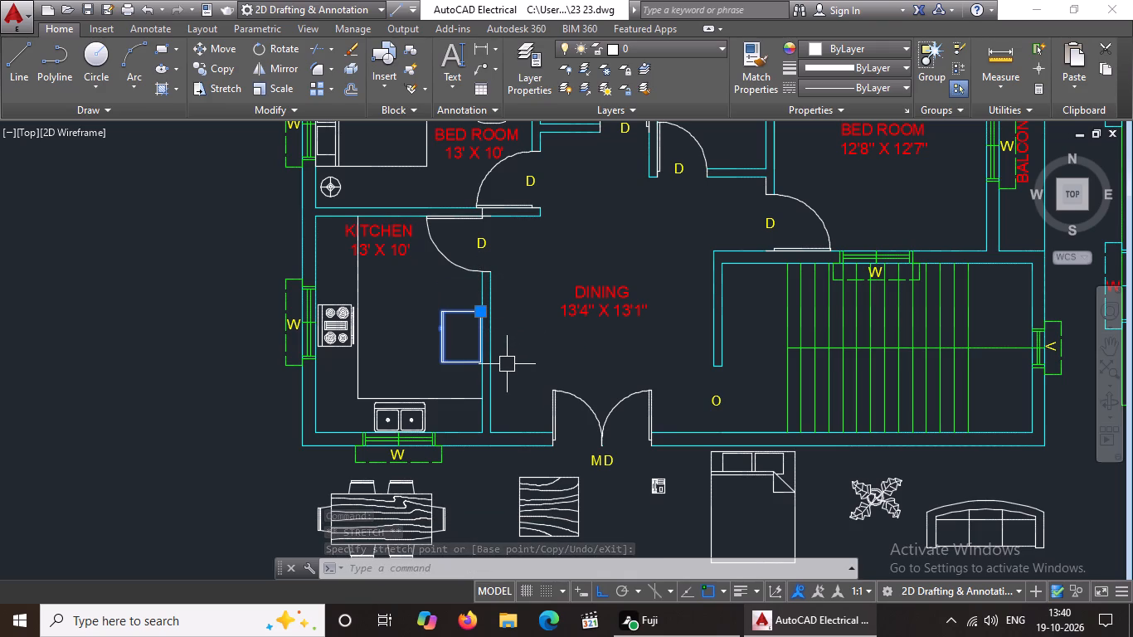
Rotate the six-chair dining table block below the plan 90° counterclockwise so it stands vertically.
scroll(505, 365, down, 2)
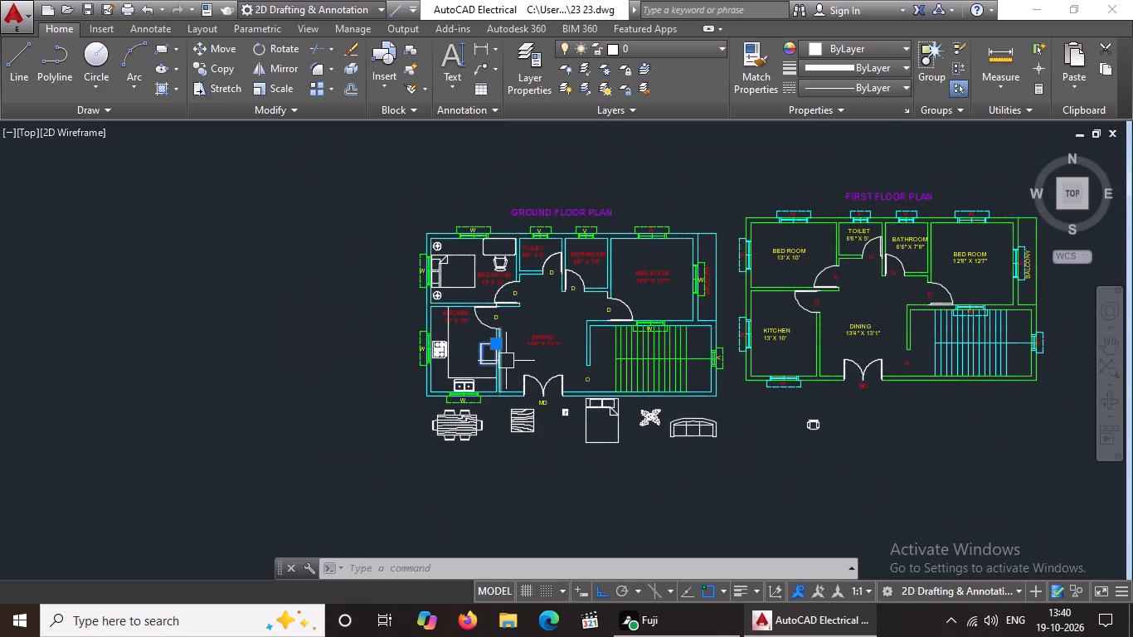
middle_drag(489, 377, 440, 412)
scroll(467, 395, up, 2)
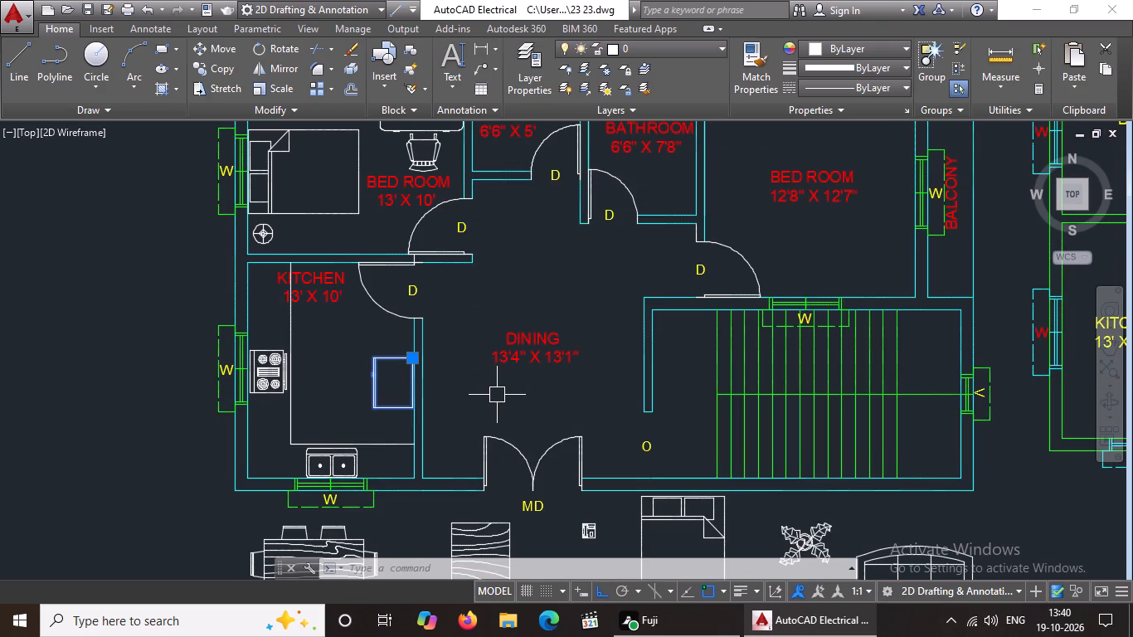
scroll(503, 391, down, 1)
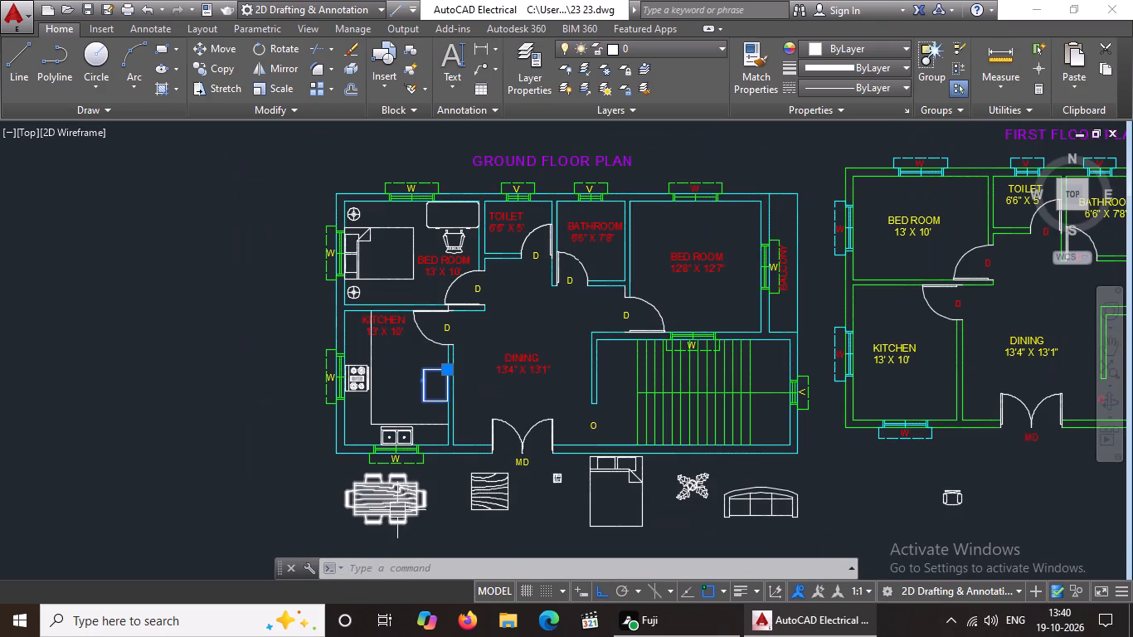
click(391, 510)
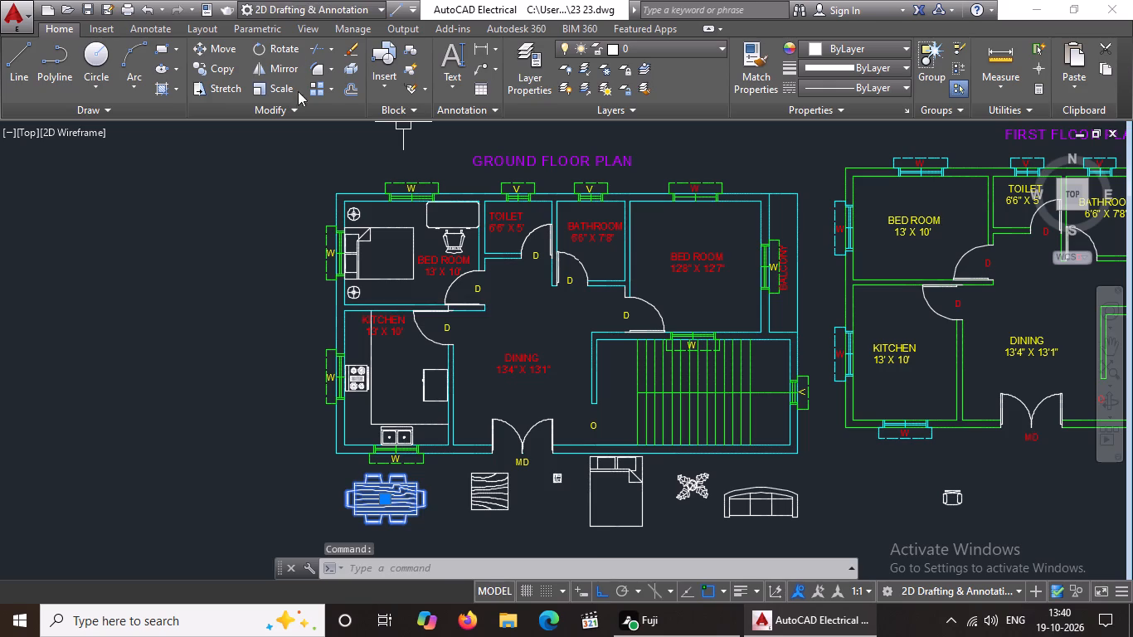
click(276, 43)
click(397, 506)
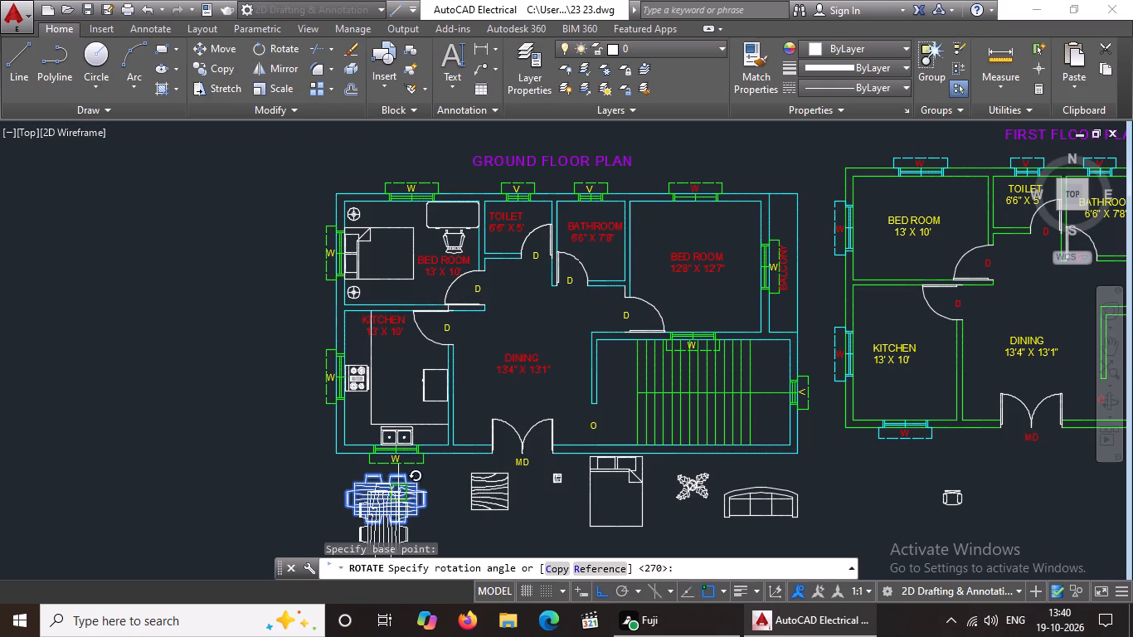
click(386, 421)
Complete the 90° rotation of the six-chair dining table block below the plan so it stands vertically.
click(387, 515)
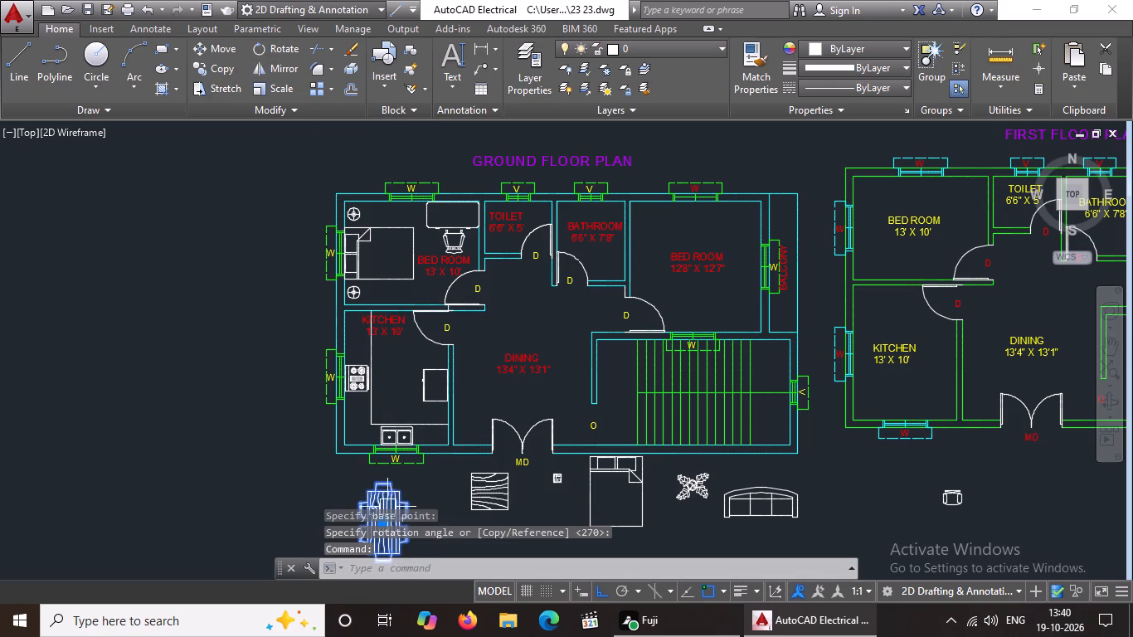
Scale the vertical dining table block below the plan down to about two thirds of its size.
middle_drag(397, 508, 401, 400)
text(SC)
key(space)
click(382, 405)
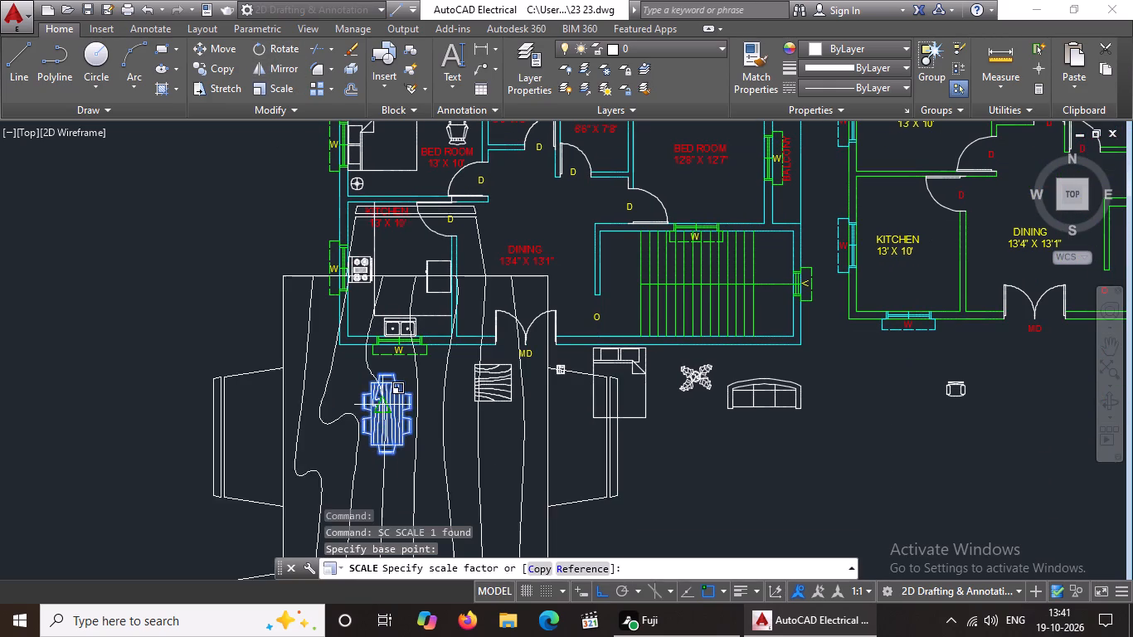
scroll(387, 401, up, 4)
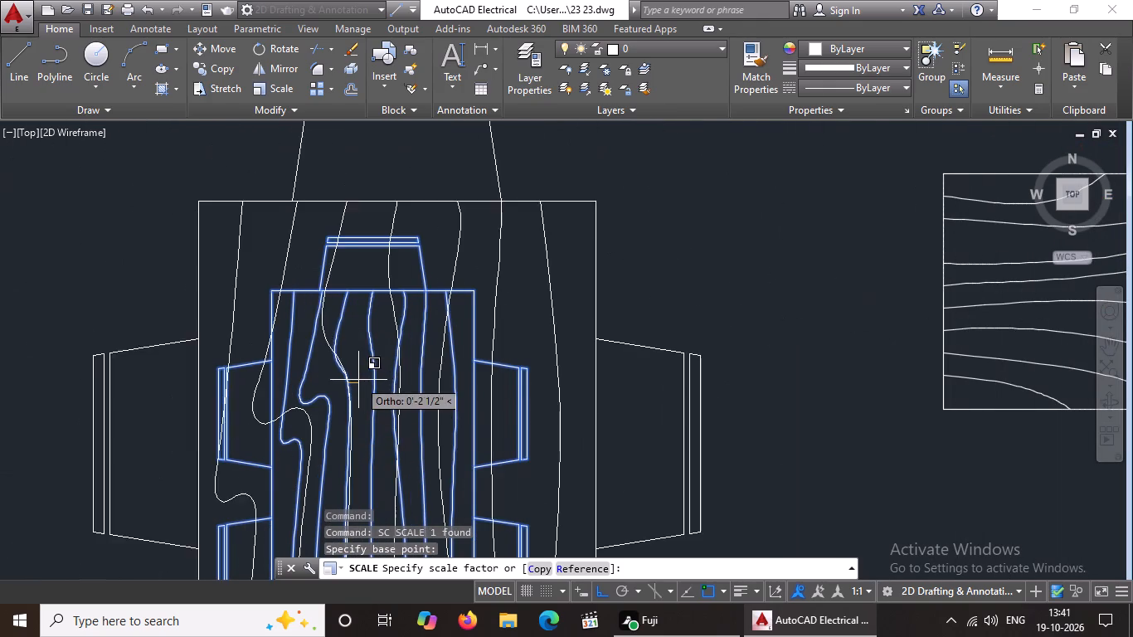
scroll(351, 396, up, 1)
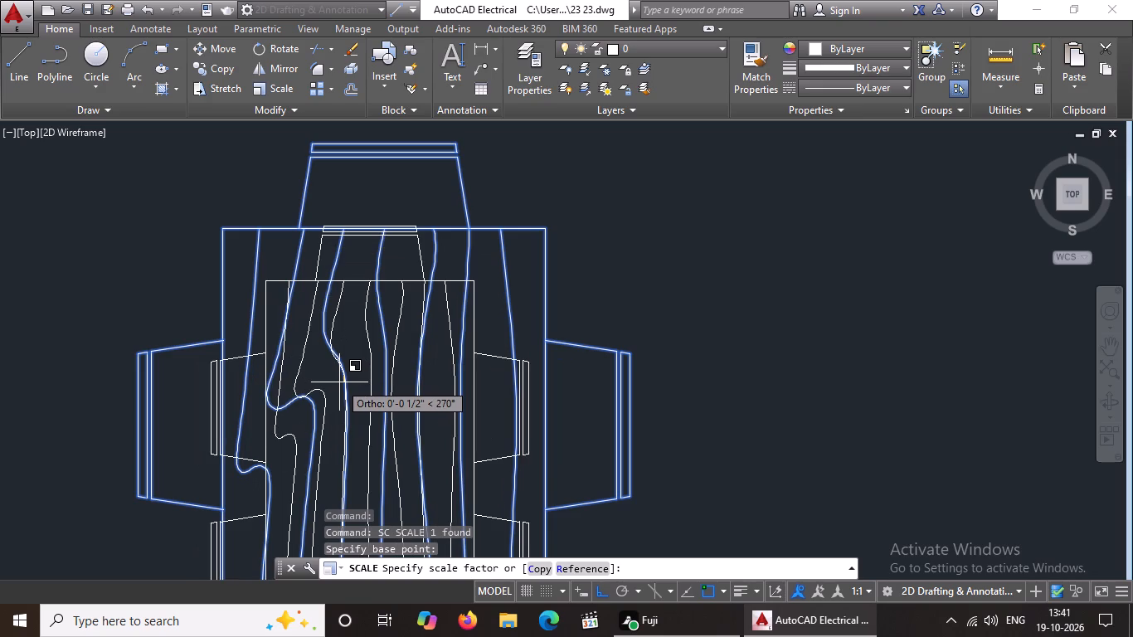
click(339, 382)
scroll(381, 369, down, 5)
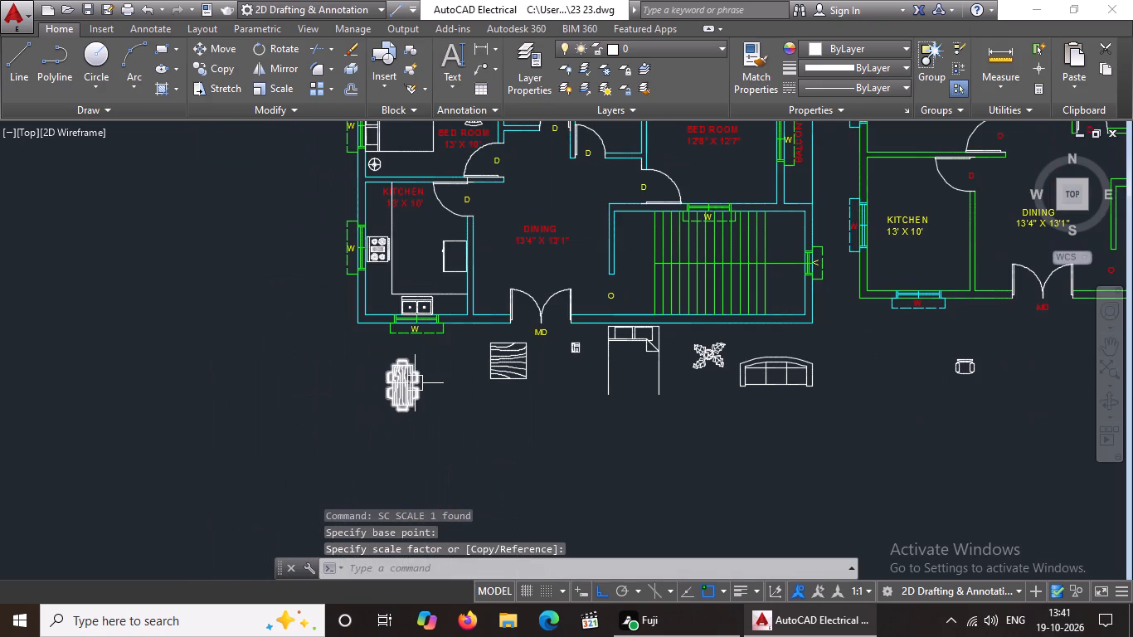
With Ortho off, move the dining table block into the ground floor dining area, beside the wall shared with the kitchen.
click(406, 387)
click(406, 387)
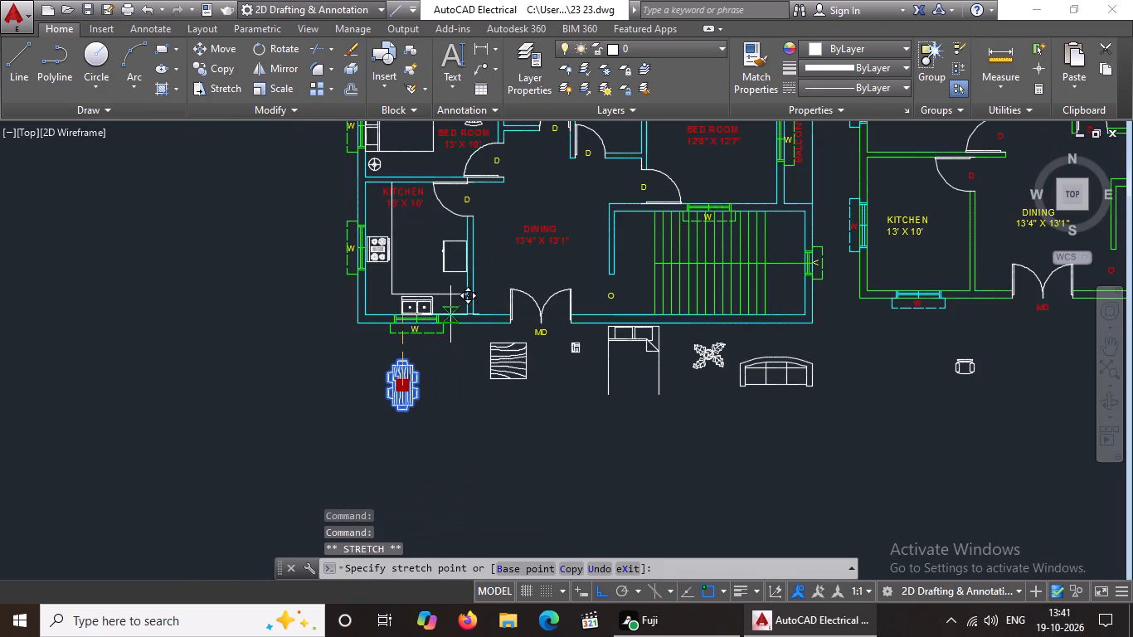
click(600, 589)
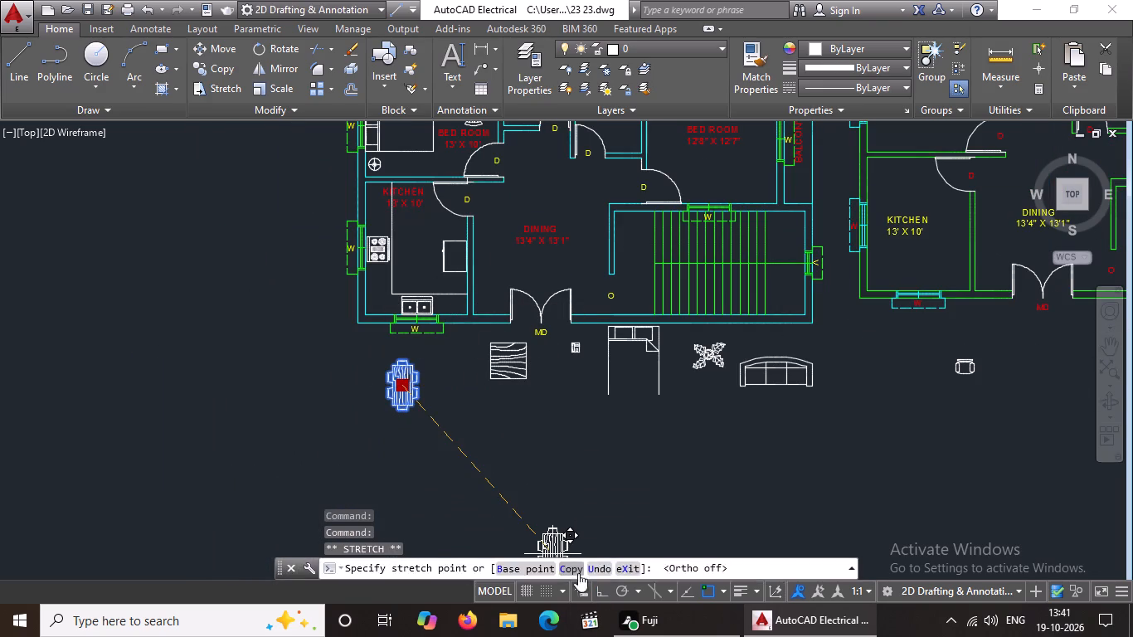
middle_drag(497, 269, 470, 404)
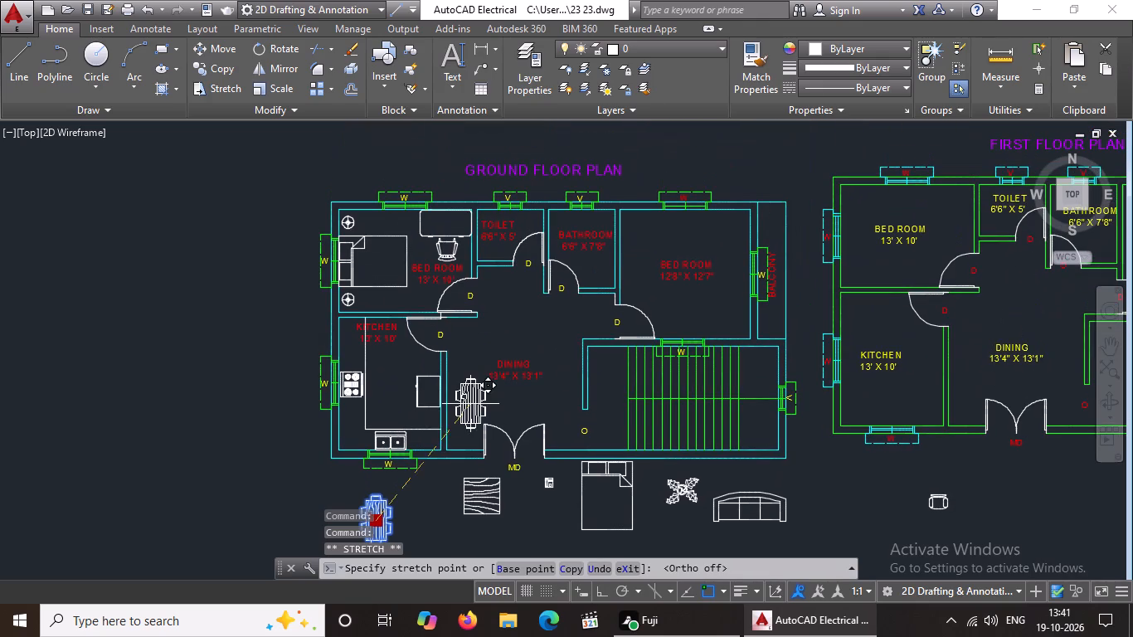
scroll(467, 388, up, 2)
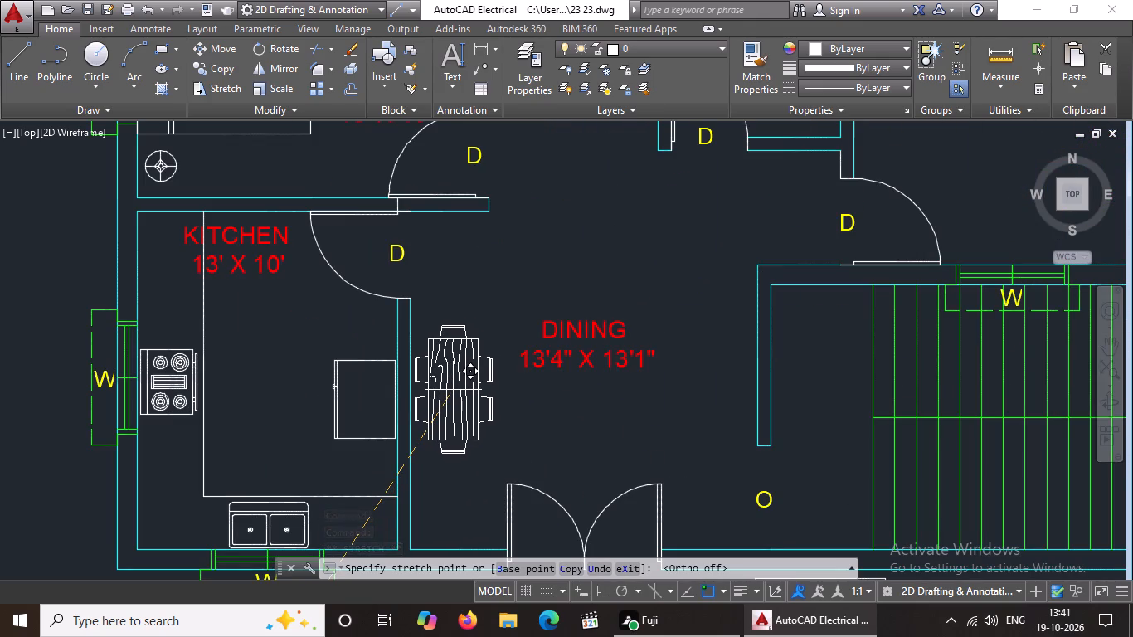
click(453, 390)
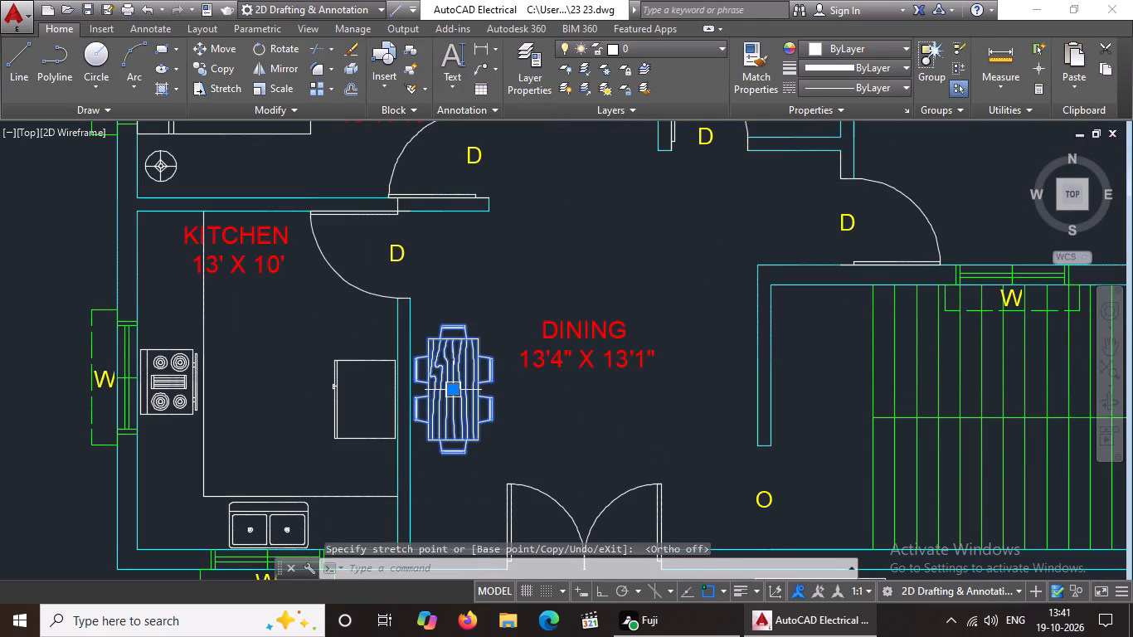
Set the text height of the ground floor TOILET label to 5".
scroll(596, 403, down, 1)
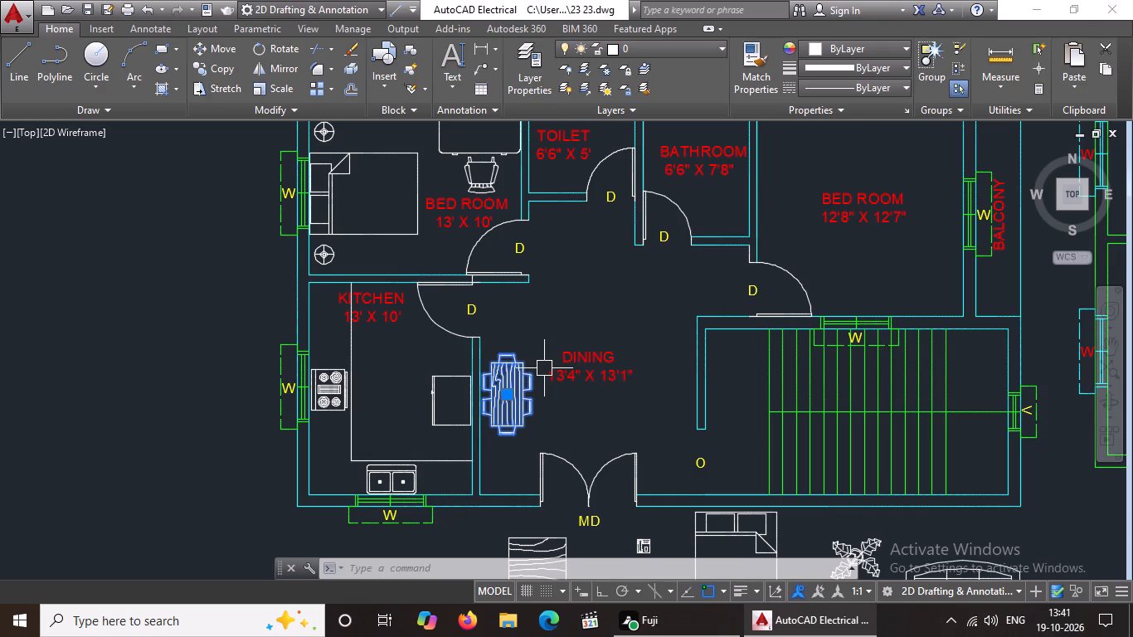
middle_drag(542, 371, 525, 409)
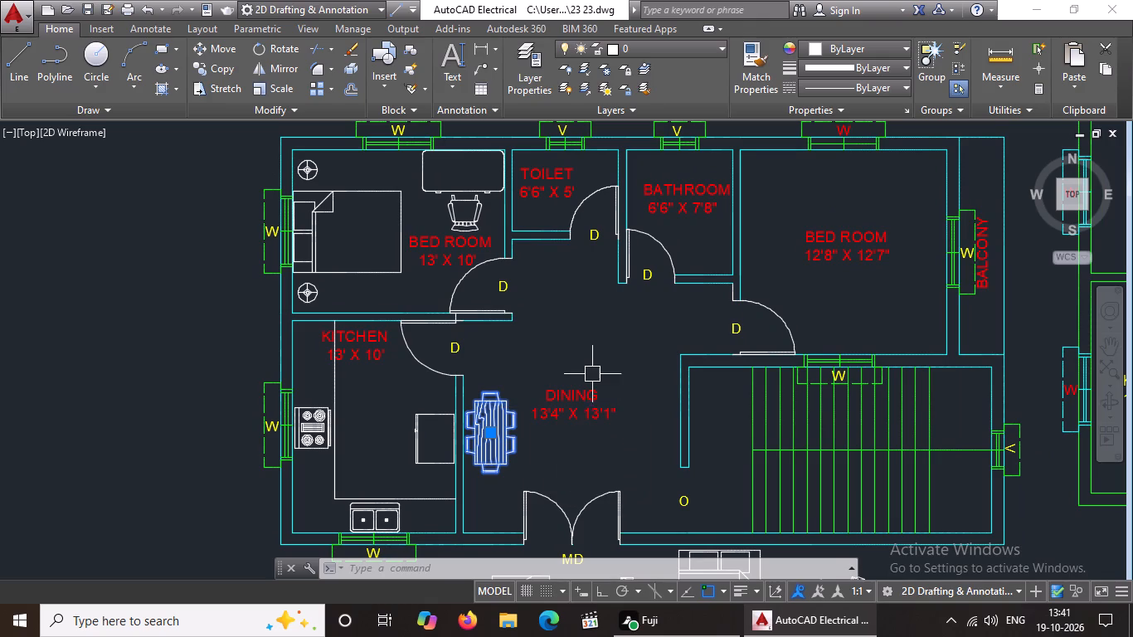
middle_drag(590, 354, 542, 387)
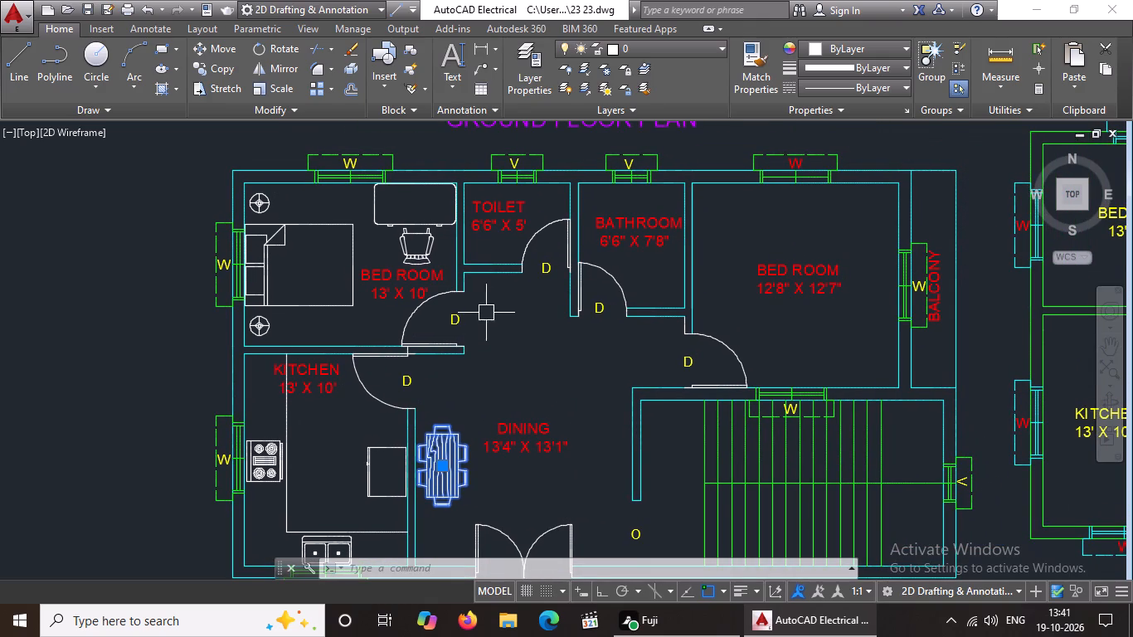
click(498, 211)
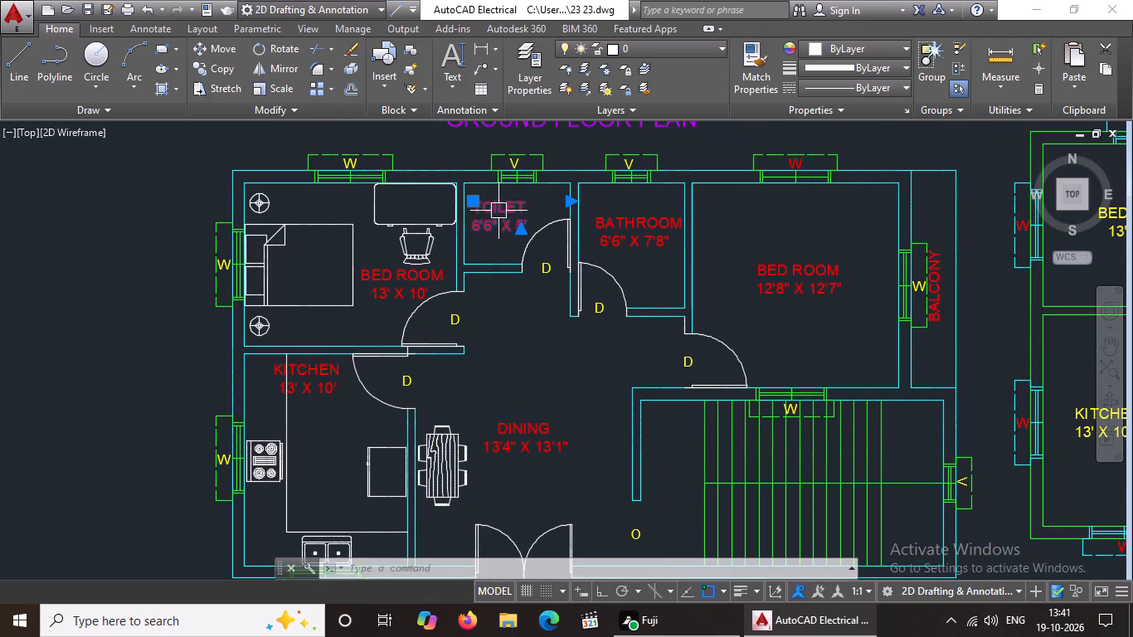
right_click(498, 216)
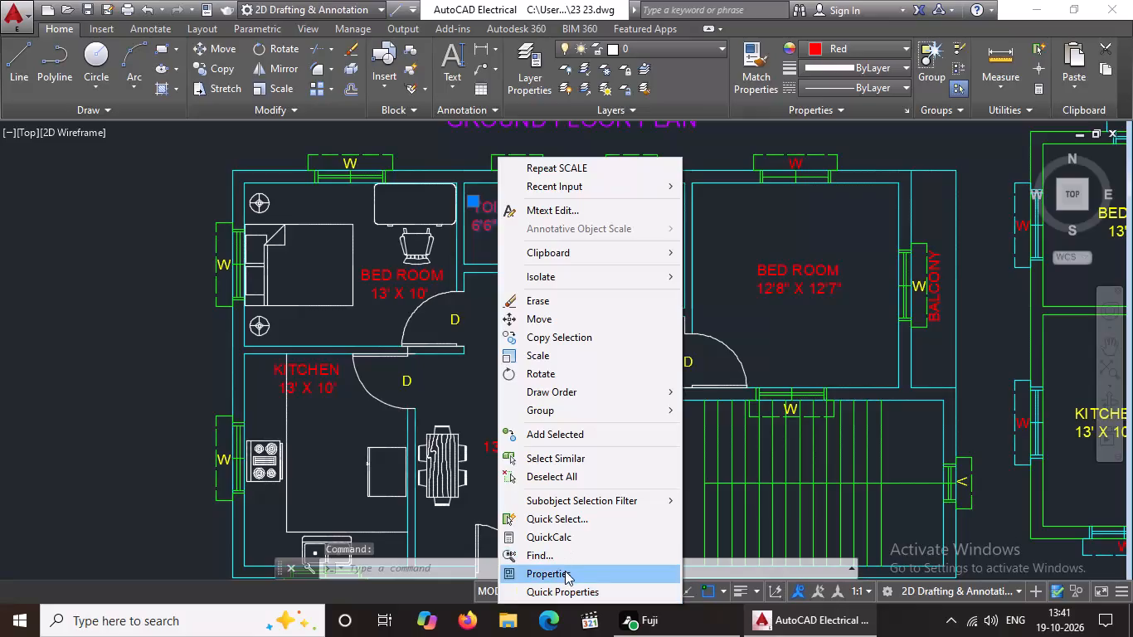
click(565, 571)
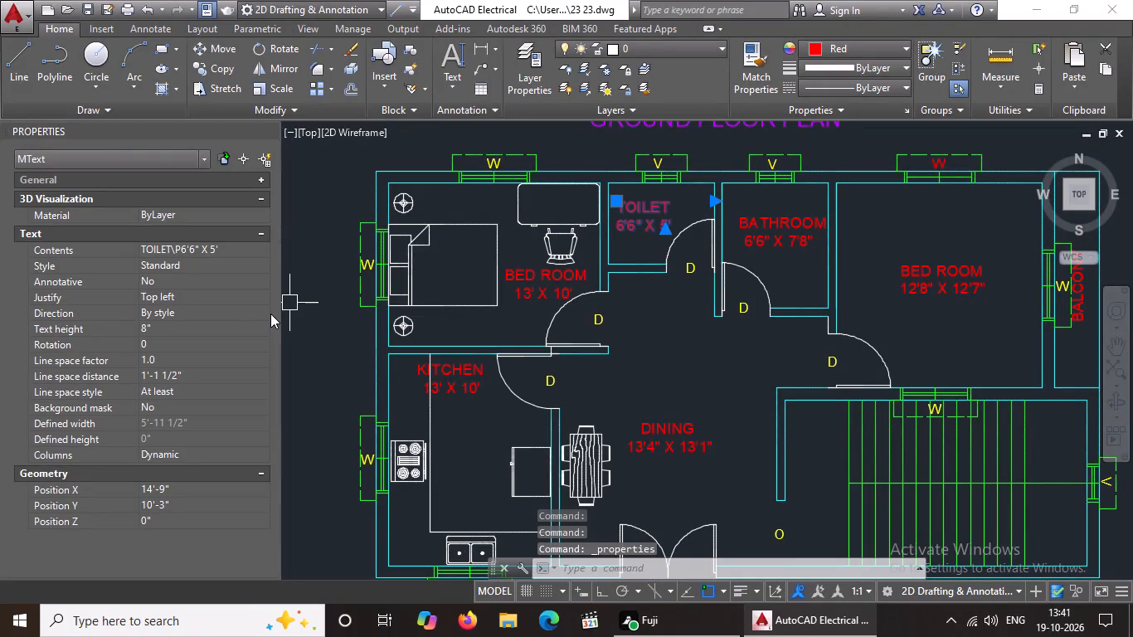
click(191, 331)
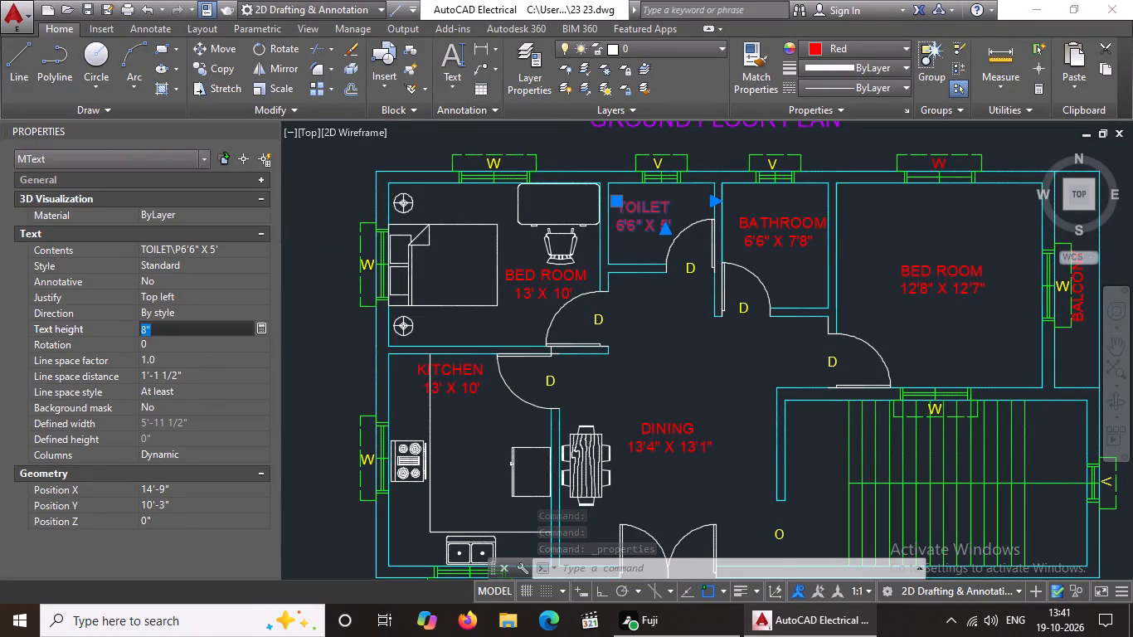
key(BackSpace)
key(BackSpace)
key(BackSpace)
key(BackSpace)
key(BackSpace)
key(BackSpace)
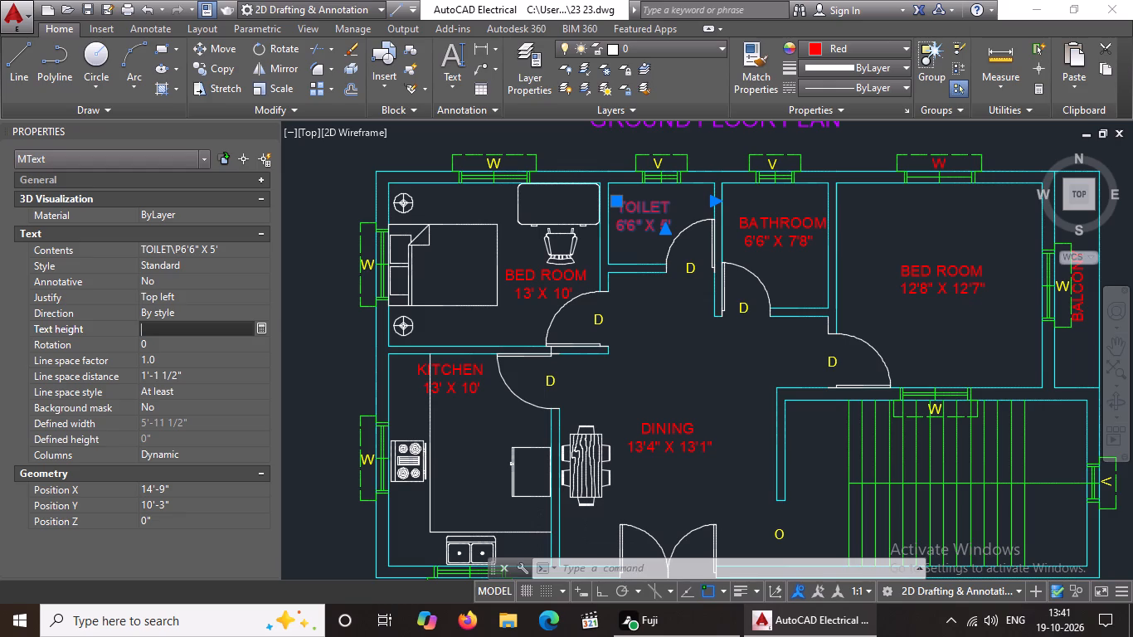
key(BackSpace)
key(5)
key(shift+quotedbl)
key(Return)
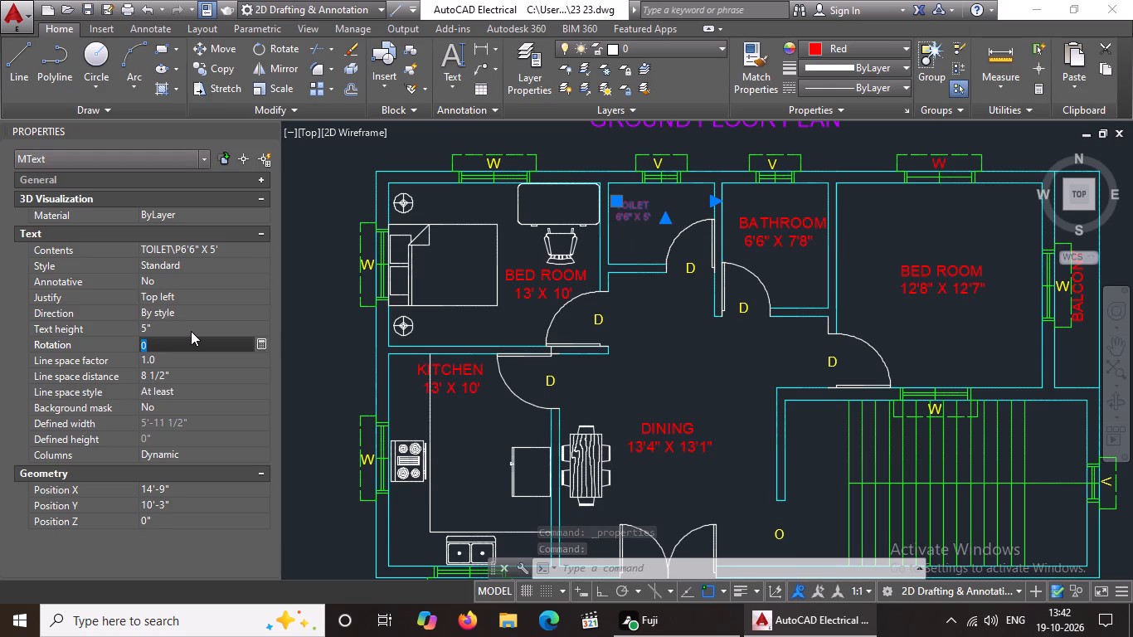
key(Escape)
Set the text height of the ground floor BATHROOM label to 5" and close the object properties.
click(791, 234)
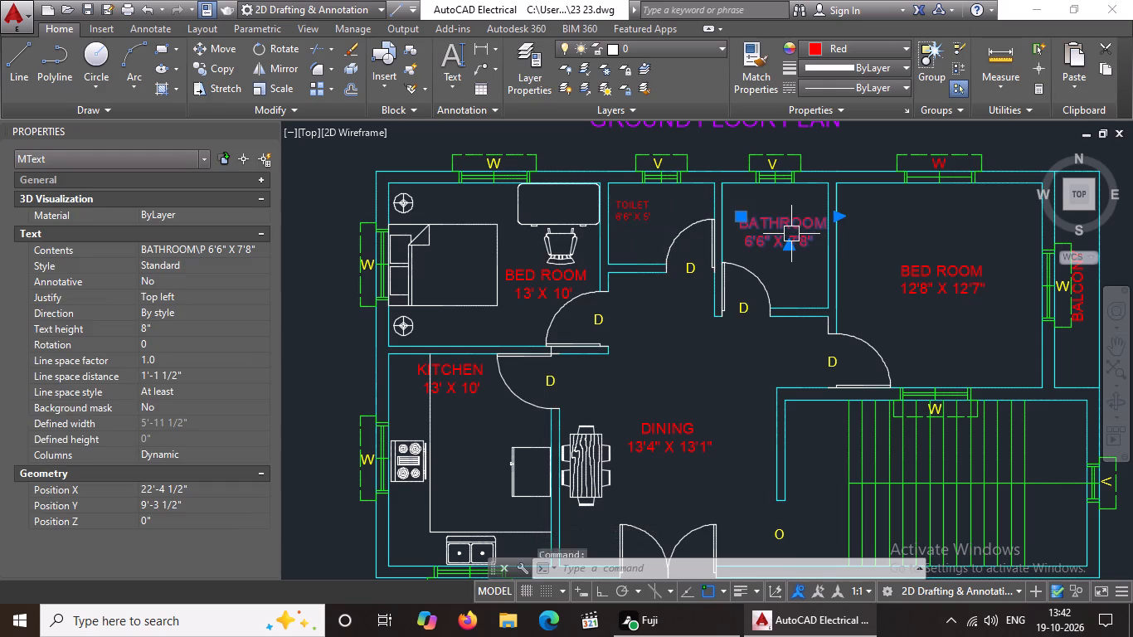
right_click(791, 234)
click(855, 573)
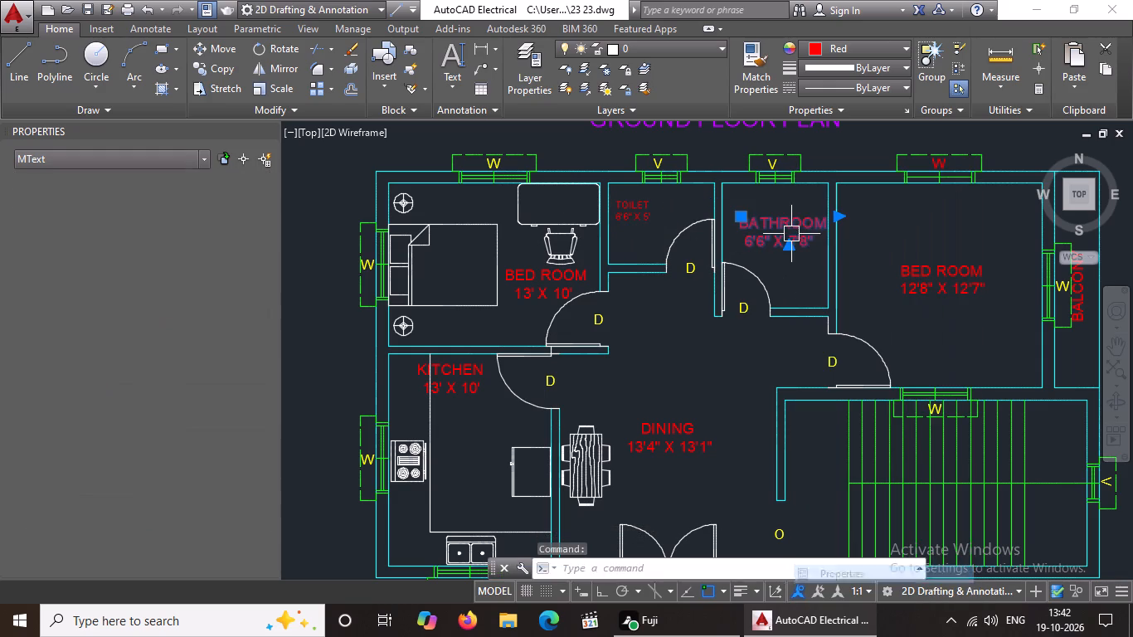
click(167, 328)
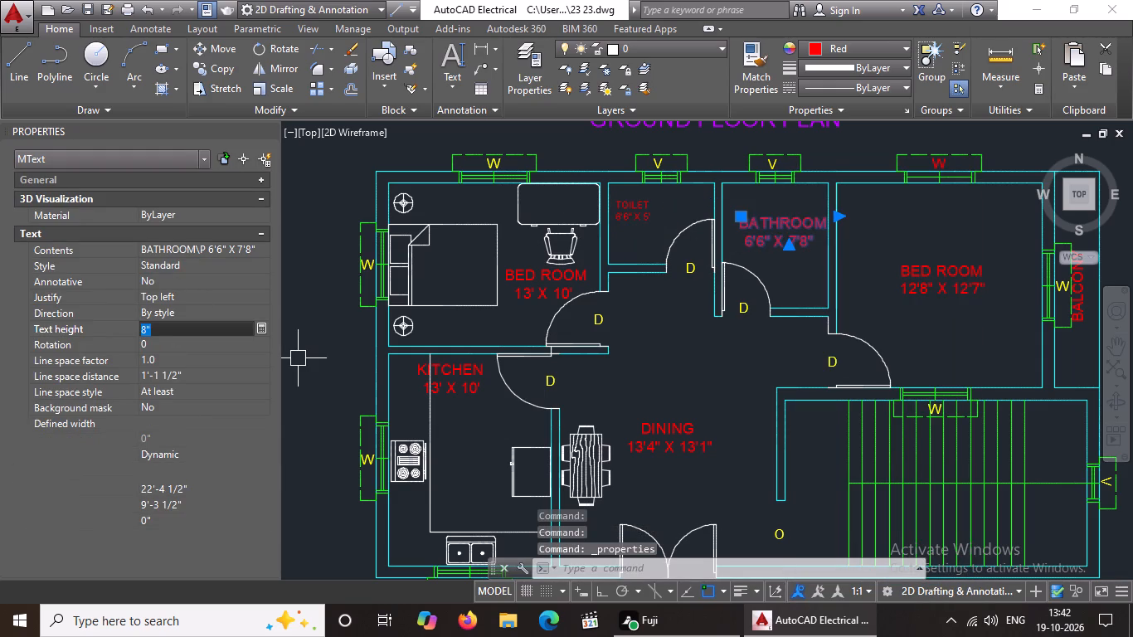
key(BackSpace)
key(BackSpace)
key(BackSpace)
key(BackSpace)
text(5")
key(Return)
key(Return)
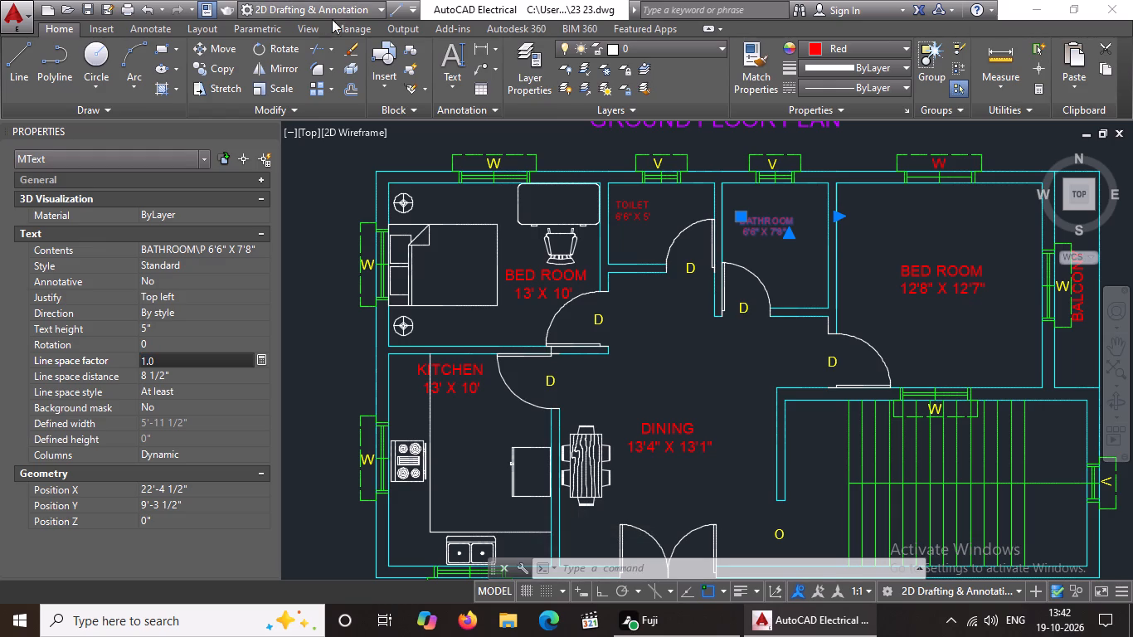
click(265, 130)
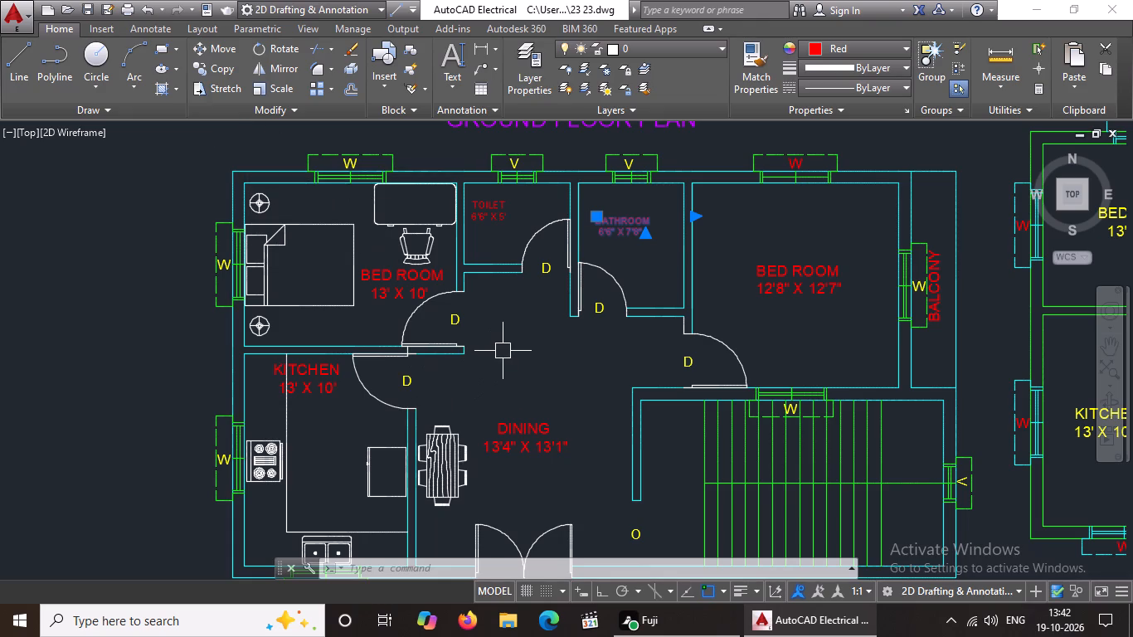
Move the TOILET label down to just above the toilet's lower wall, beside the door swing.
middle_drag(503, 350, 477, 363)
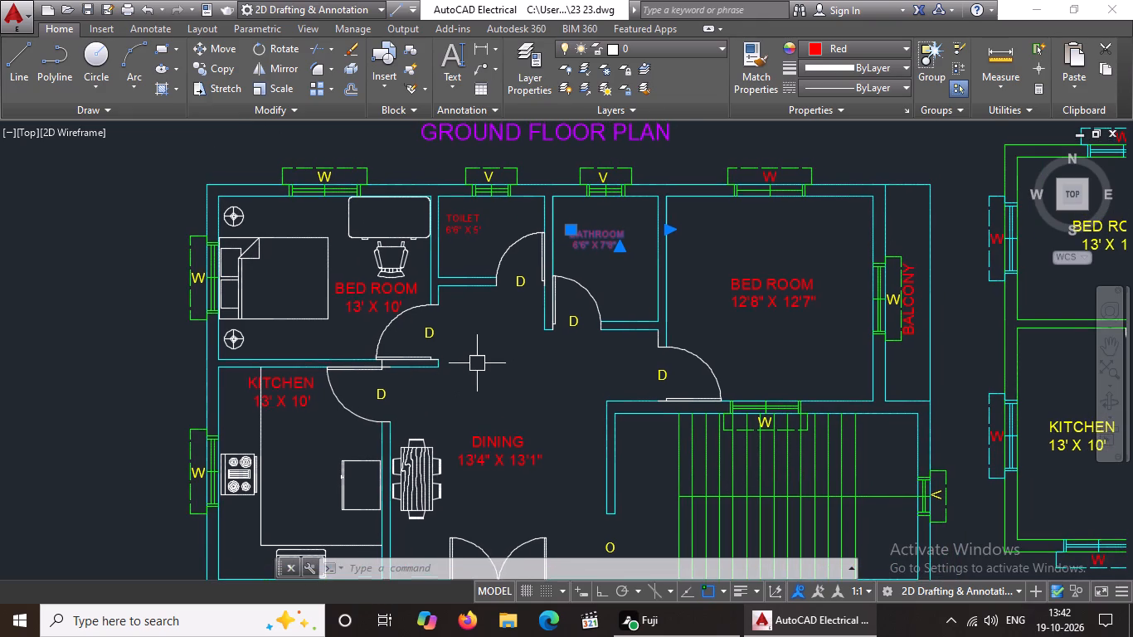
click(460, 216)
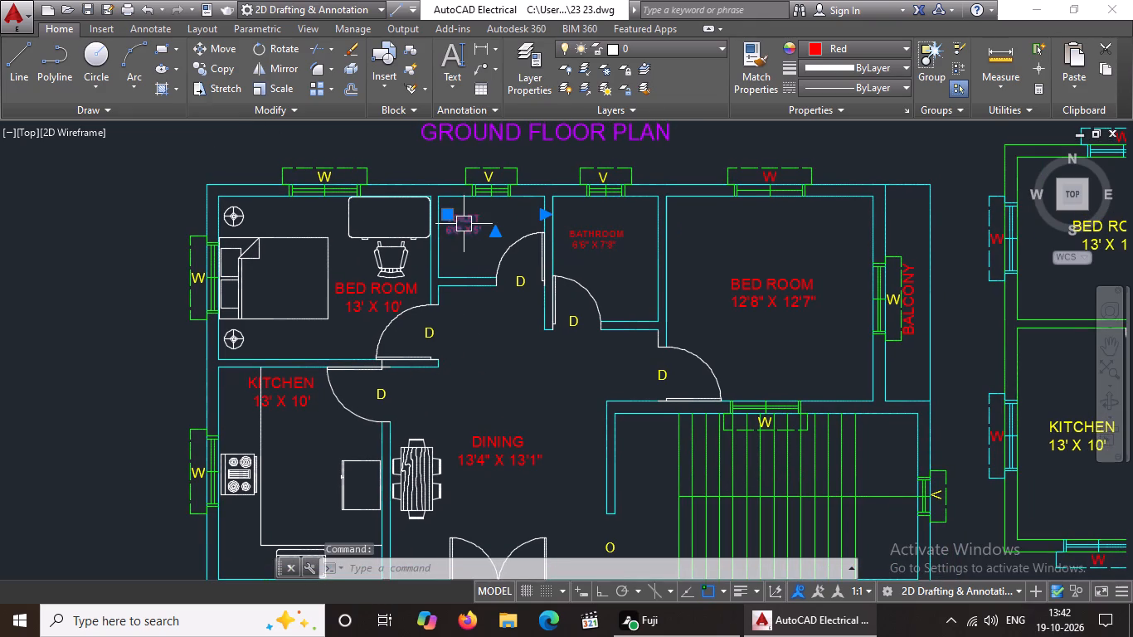
click(219, 46)
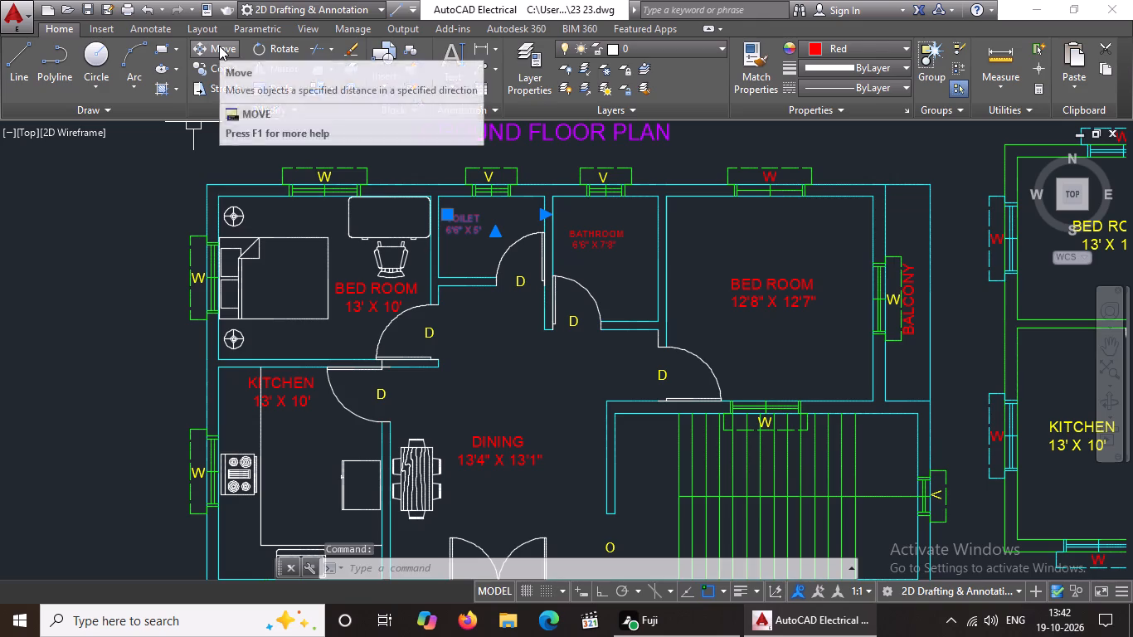
click(466, 219)
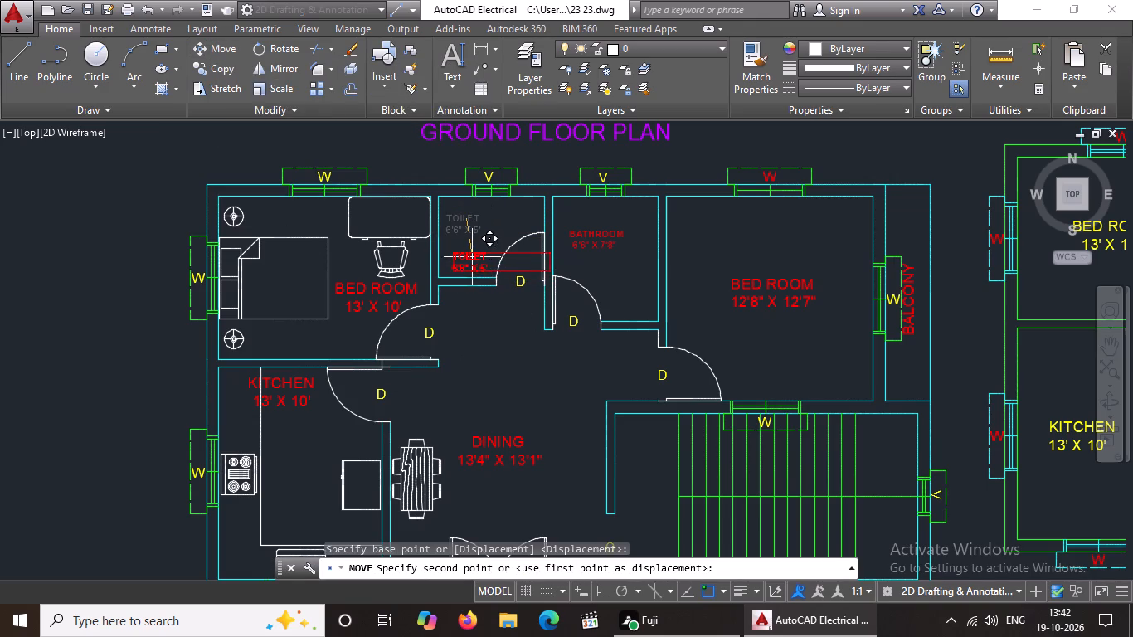
click(471, 261)
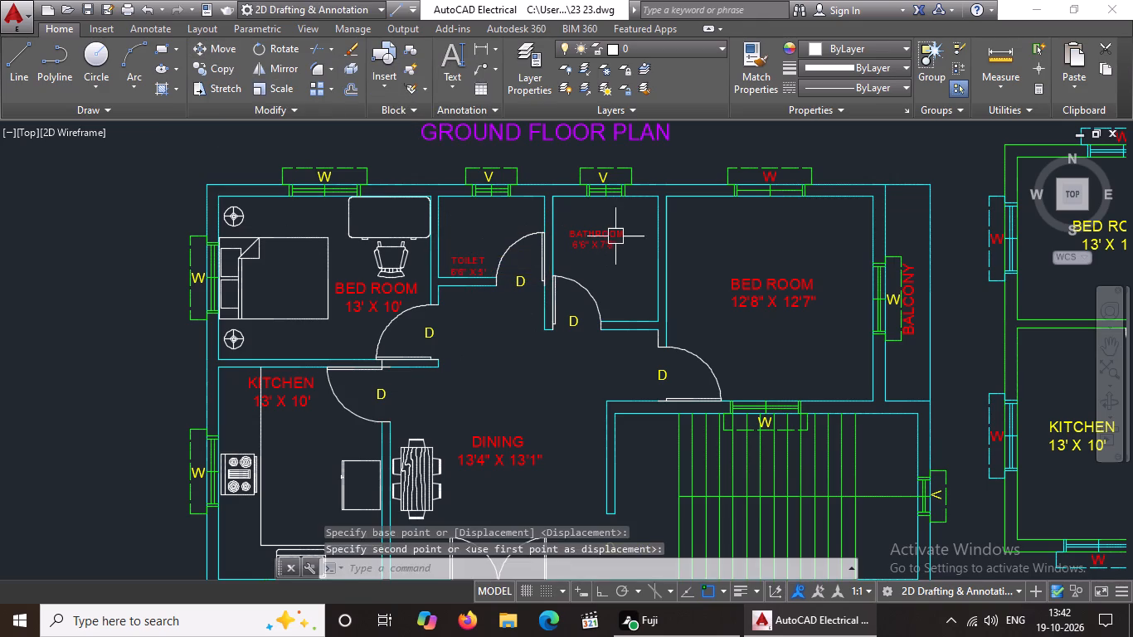
Move the BATHROOM label down into the bathroom's lower-right corner, beside the door swing.
click(598, 236)
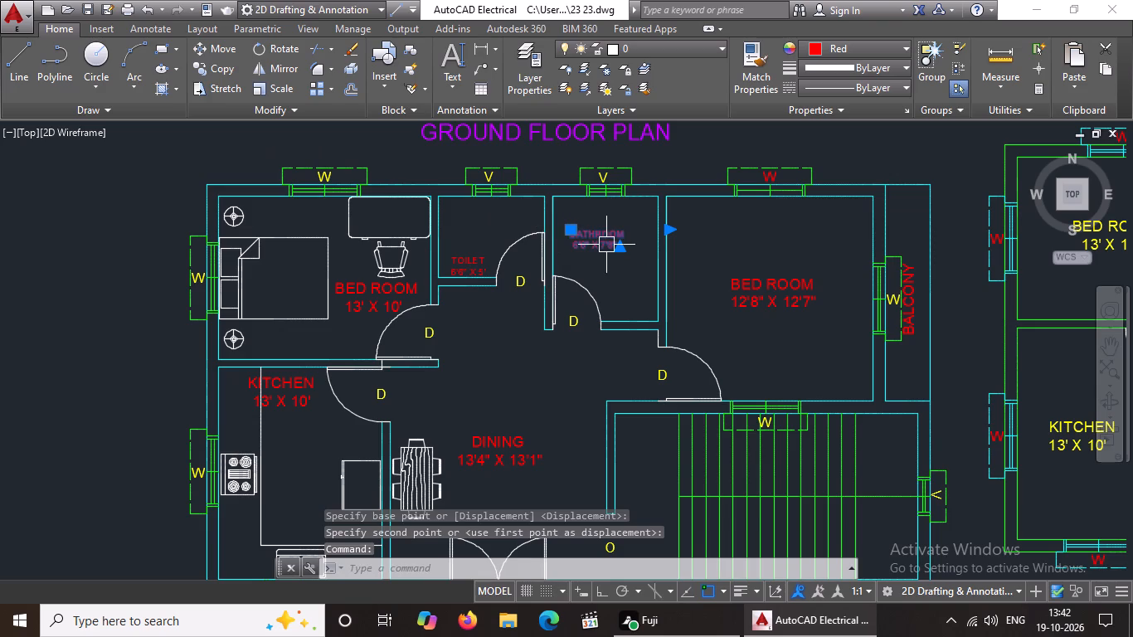
click(566, 226)
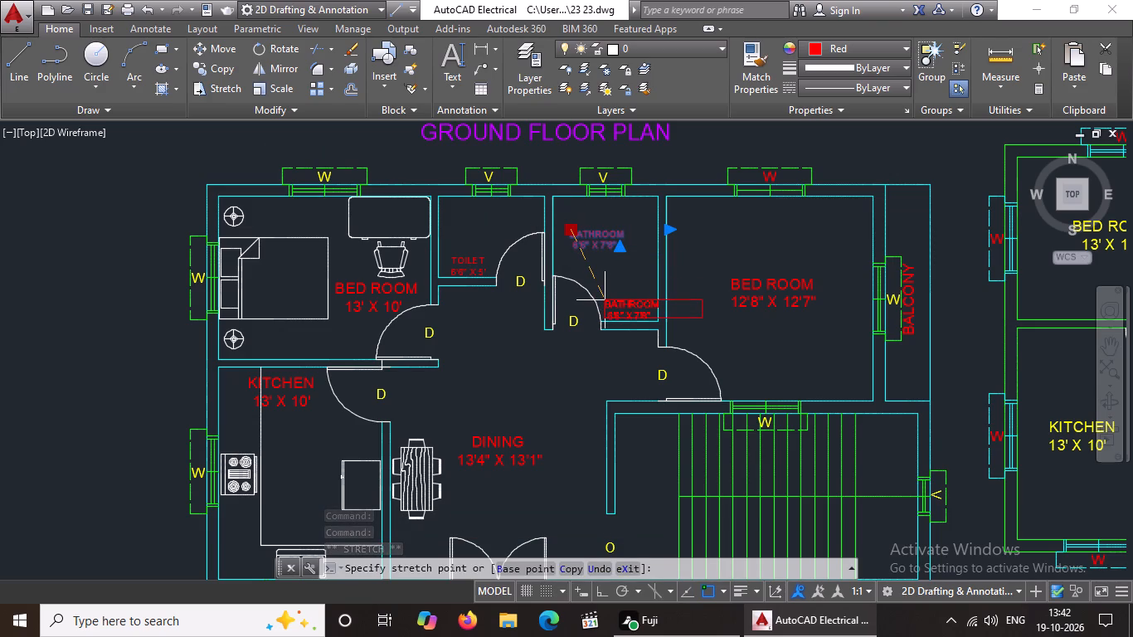
click(605, 300)
middle_drag(624, 328, 617, 370)
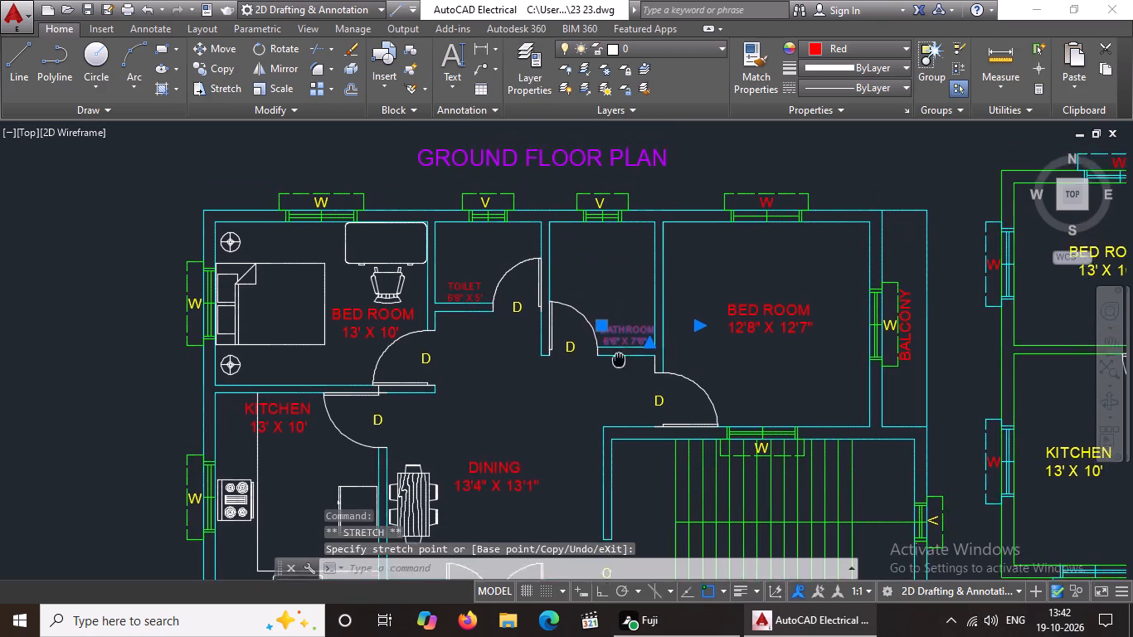
middle_drag(617, 370, 610, 414)
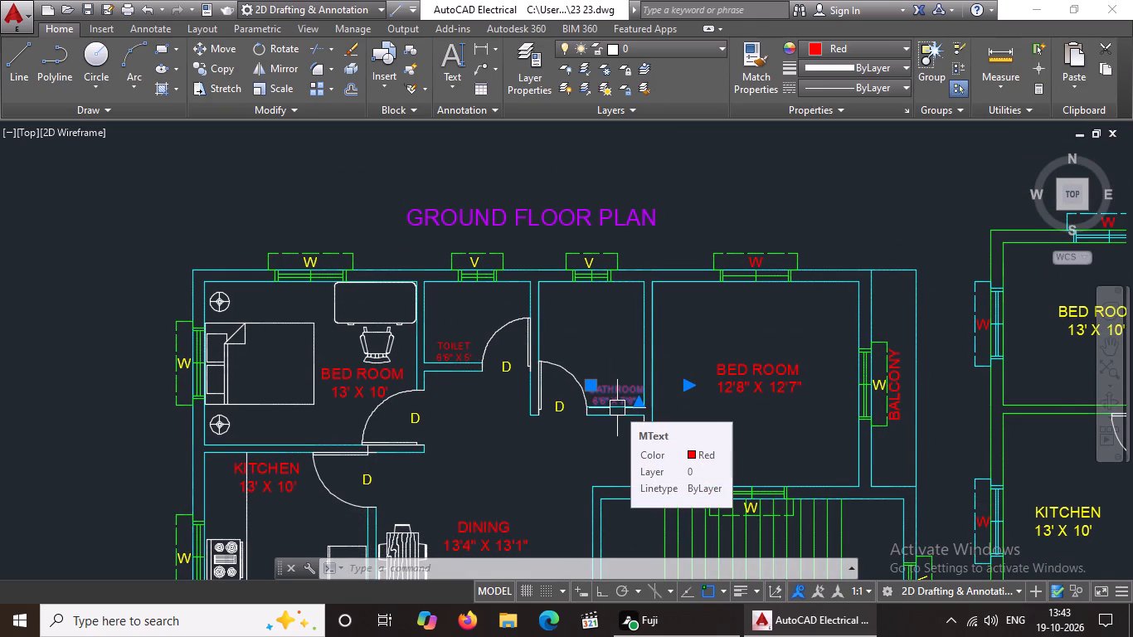
key(Escape)
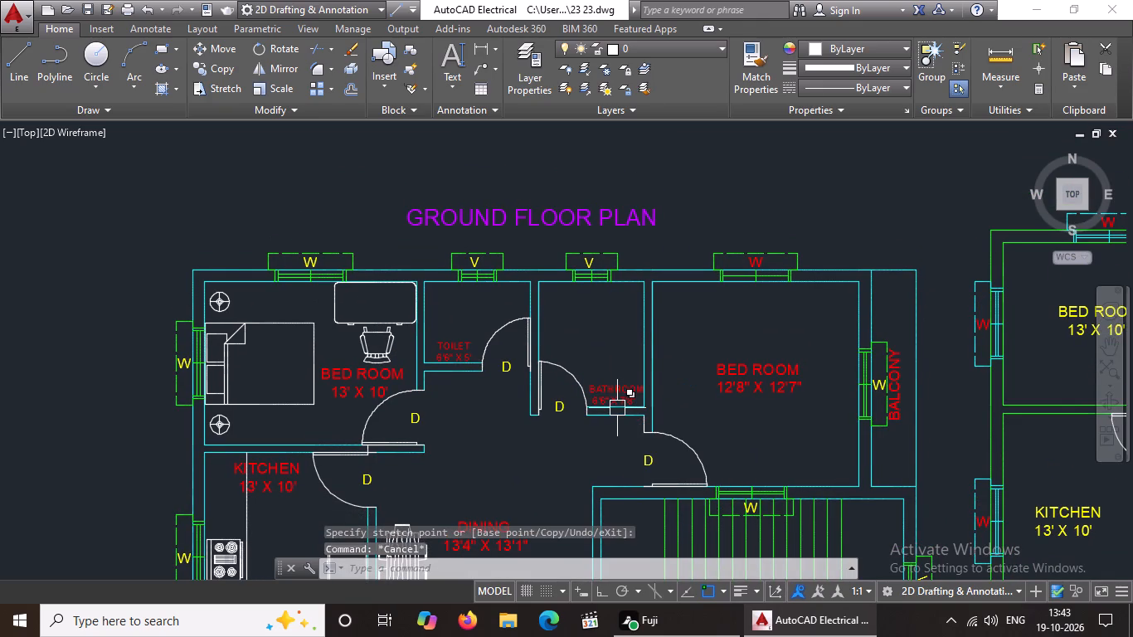
Open DesignCenter and go from the kitchen blocks to its home folder.
text(DC)
key(space)
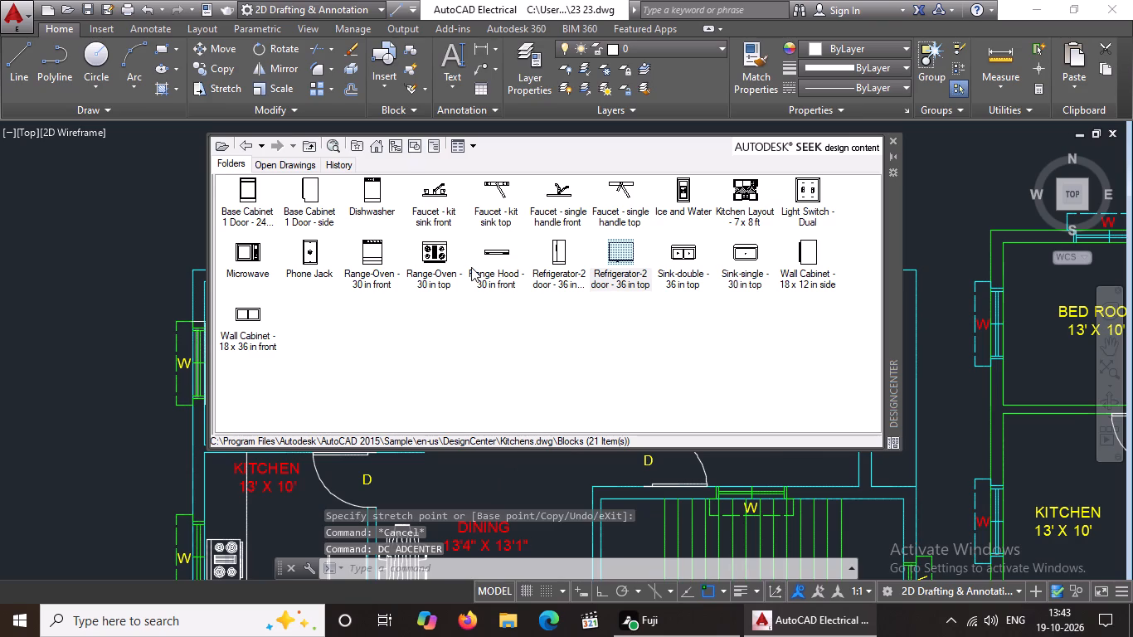
click(373, 147)
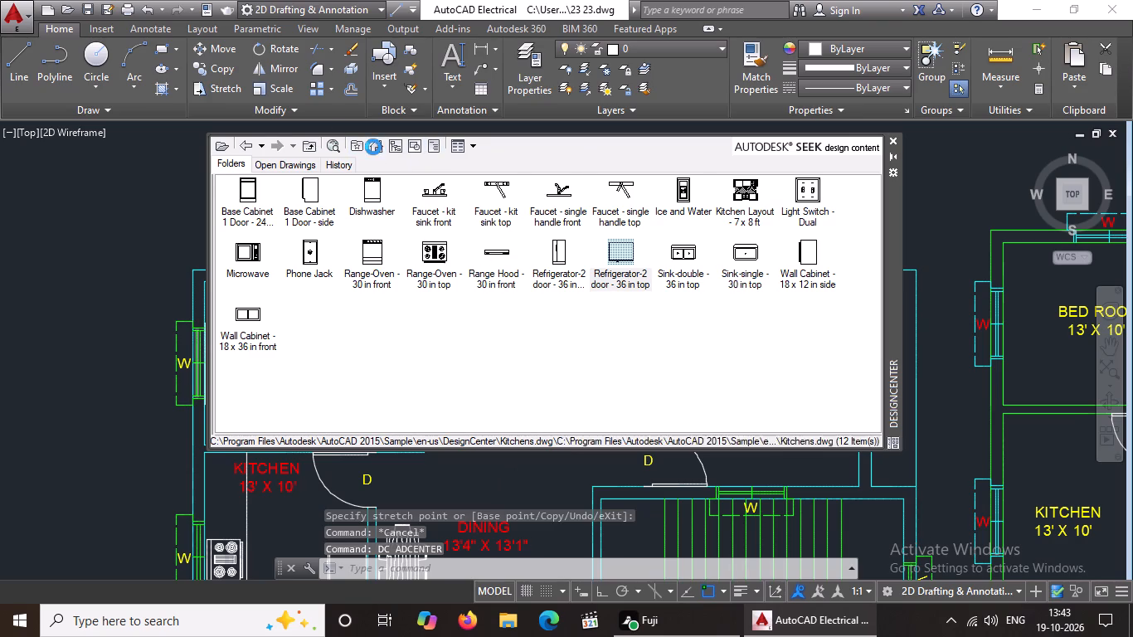
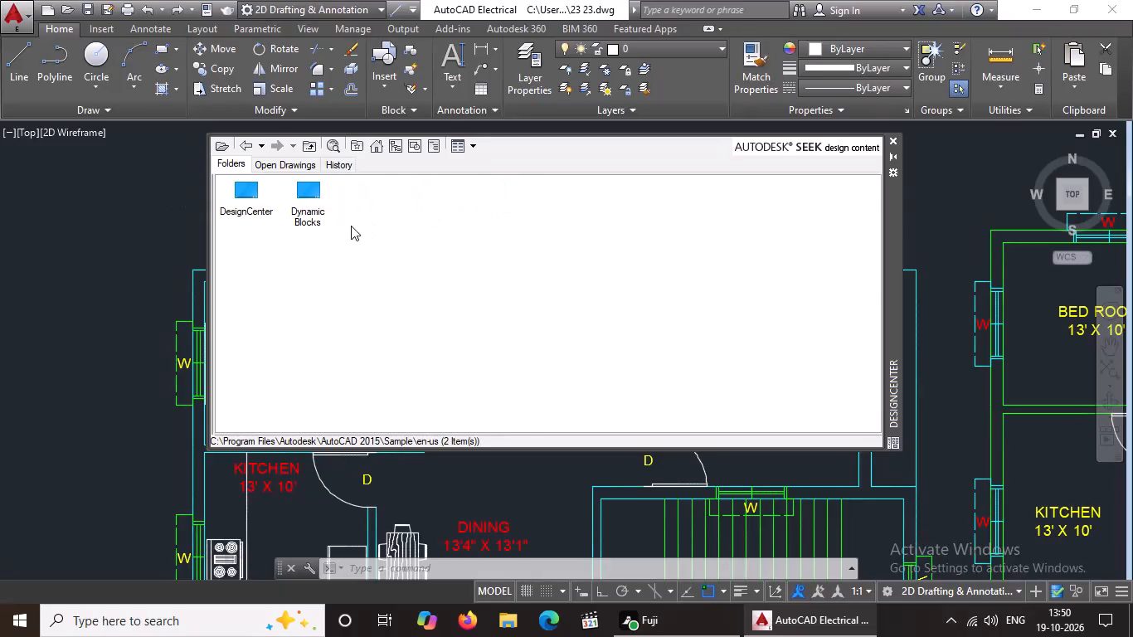
Close DesignCenter.
double_click(252, 211)
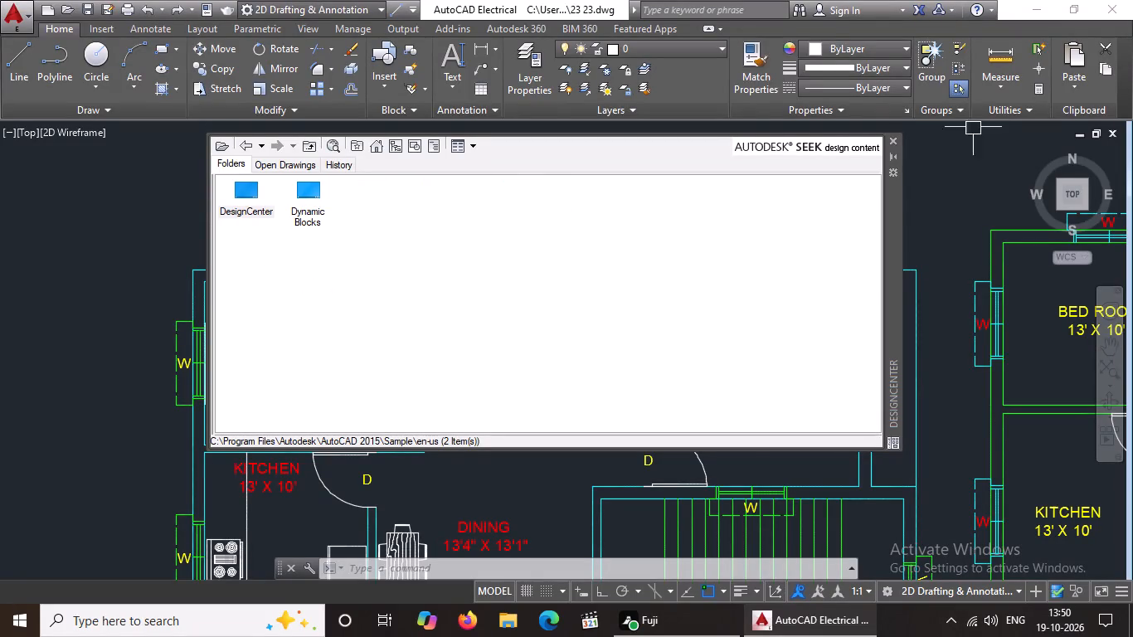
click(892, 139)
Erase the small chair block below the first floor plan and the loose sofa block below the ground floor plan.
scroll(856, 224, down, 3)
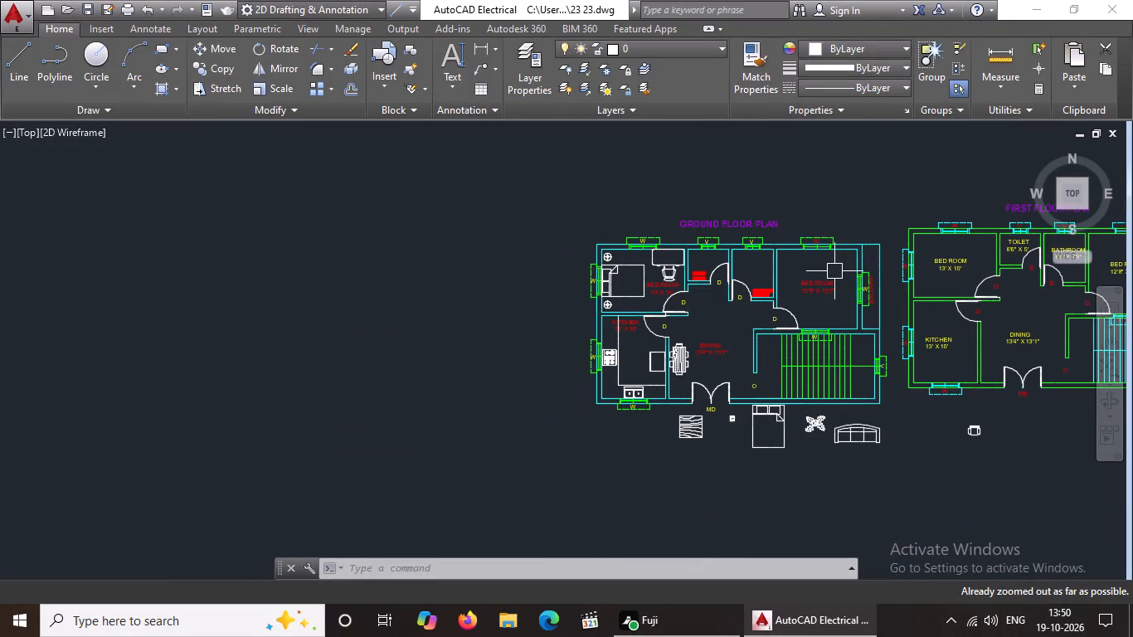
middle_drag(829, 273, 703, 275)
scroll(851, 450, up, 1)
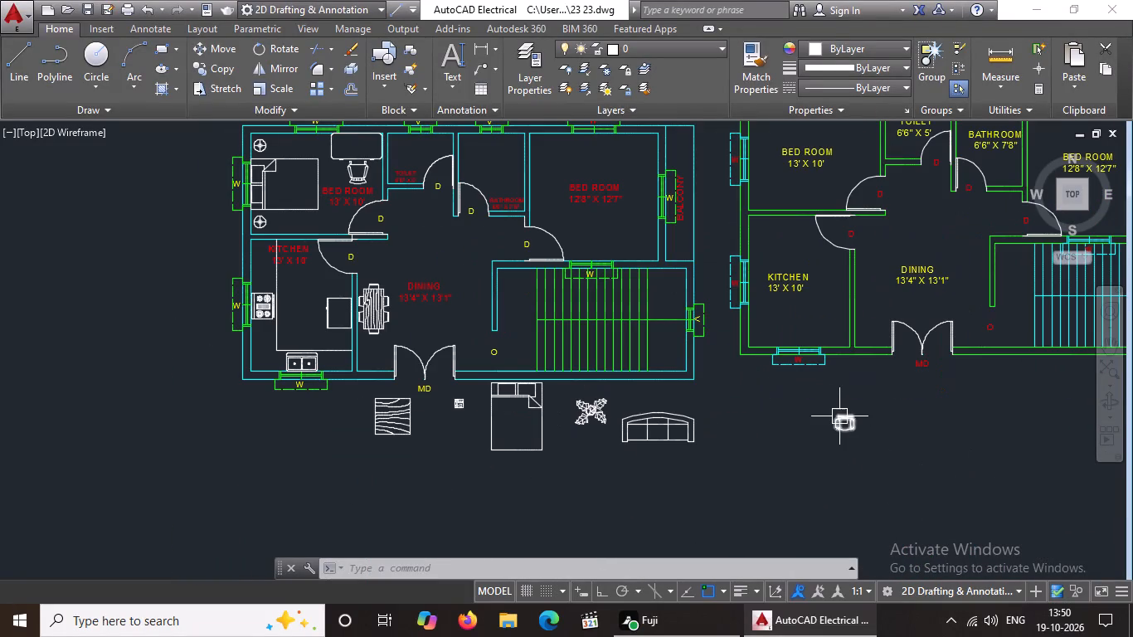
click(839, 415)
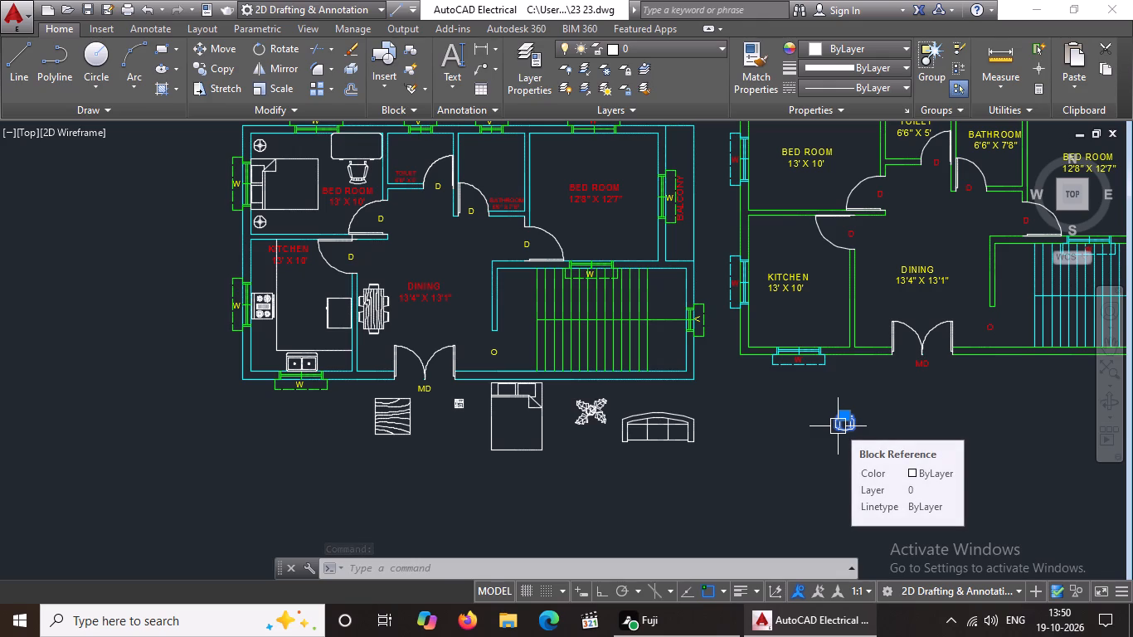
key(Delete)
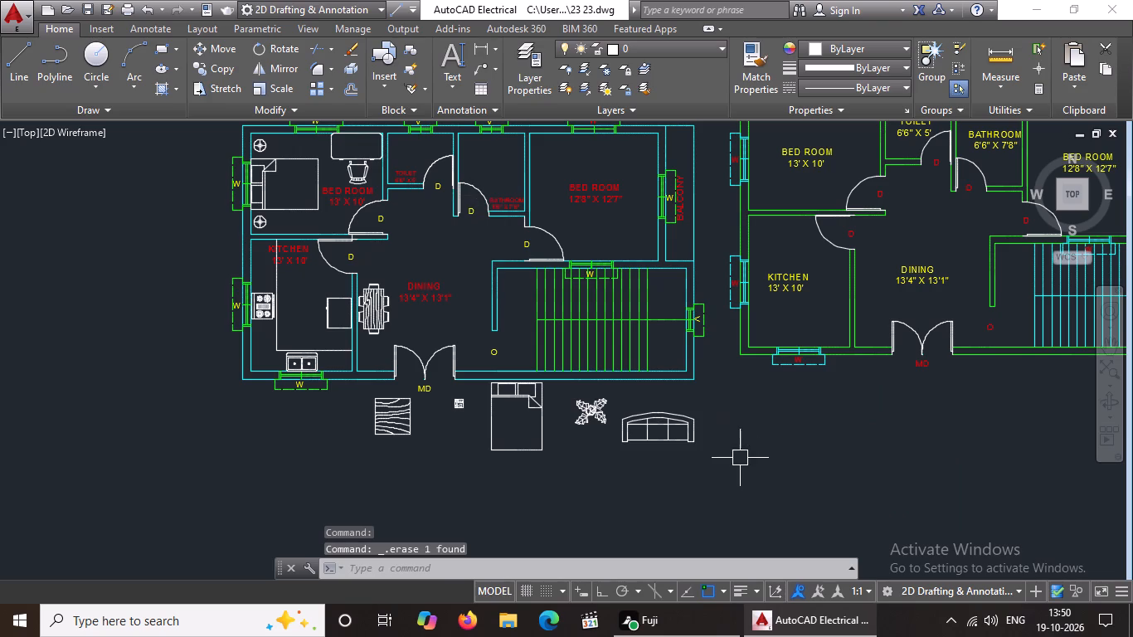
click(670, 430)
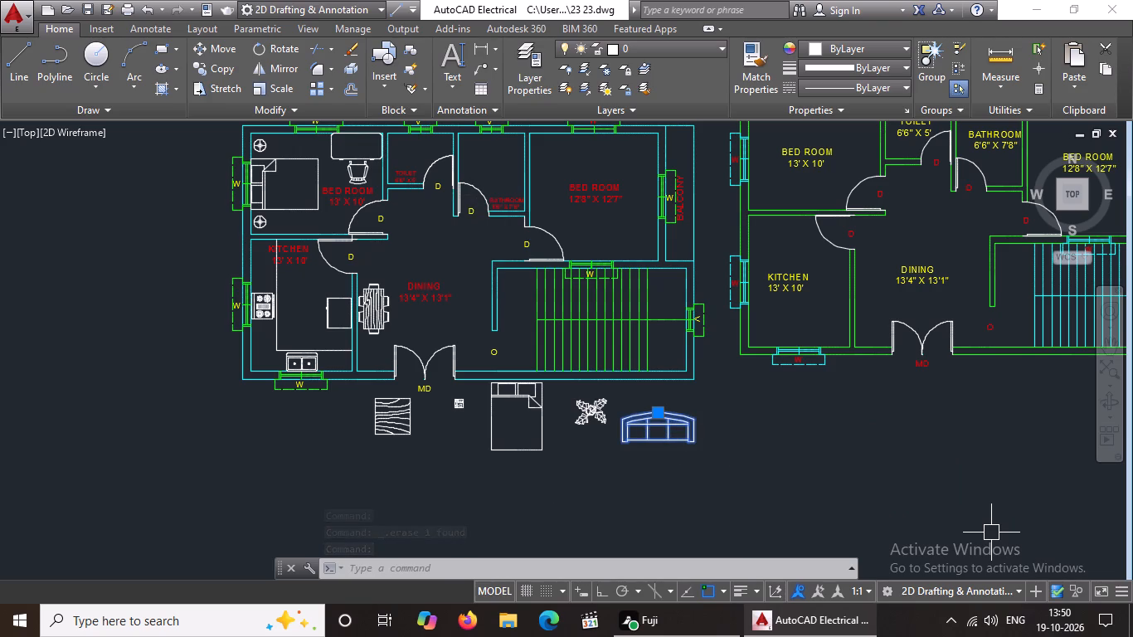
key(Delete)
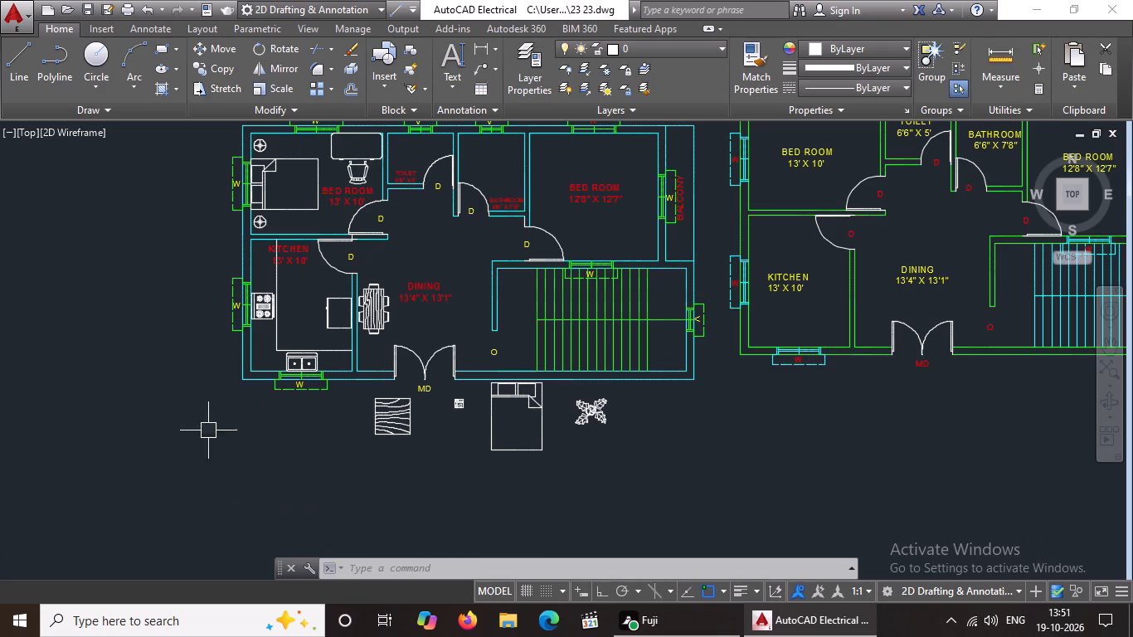
Erase the loose plant block and the tiny square block below the ground floor plan.
click(387, 418)
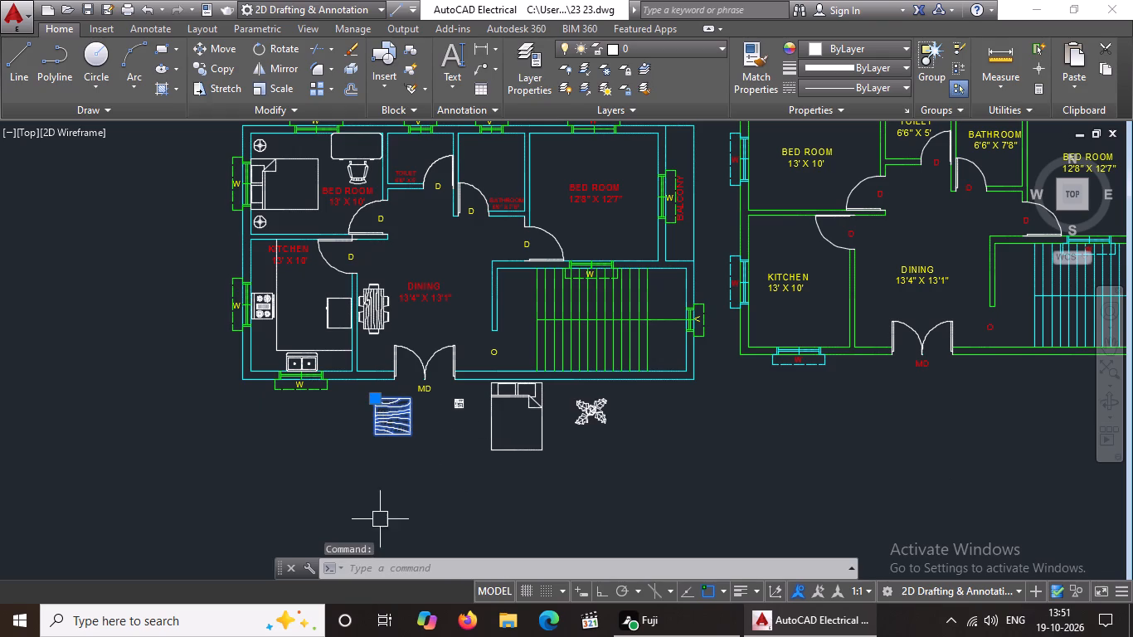
click(599, 414)
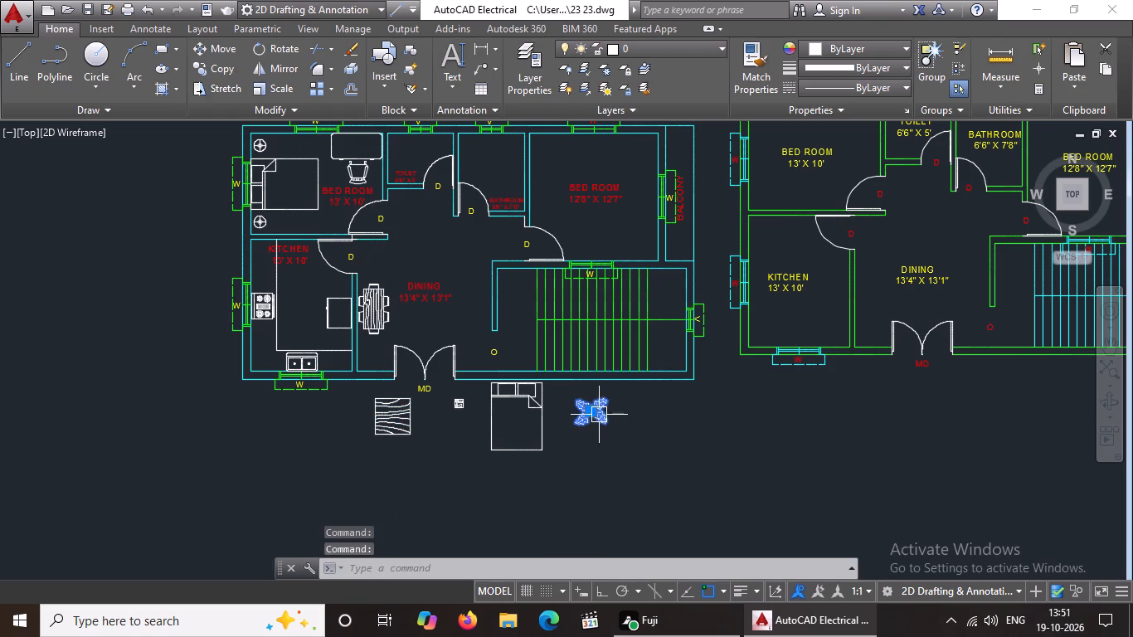
drag(592, 411, 664, 401)
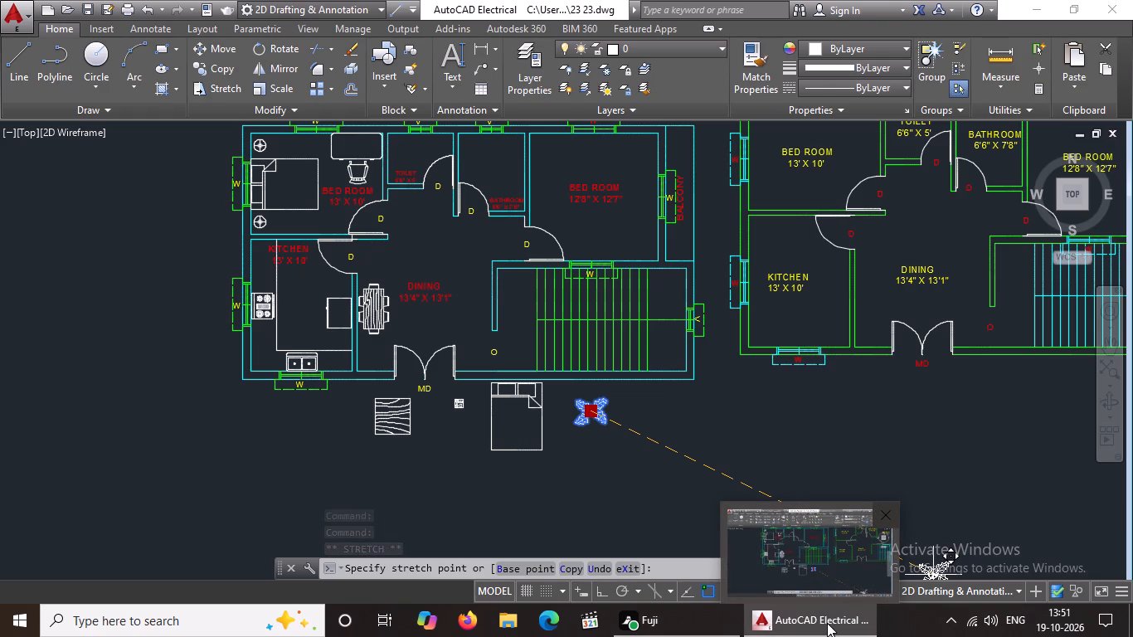
click(647, 434)
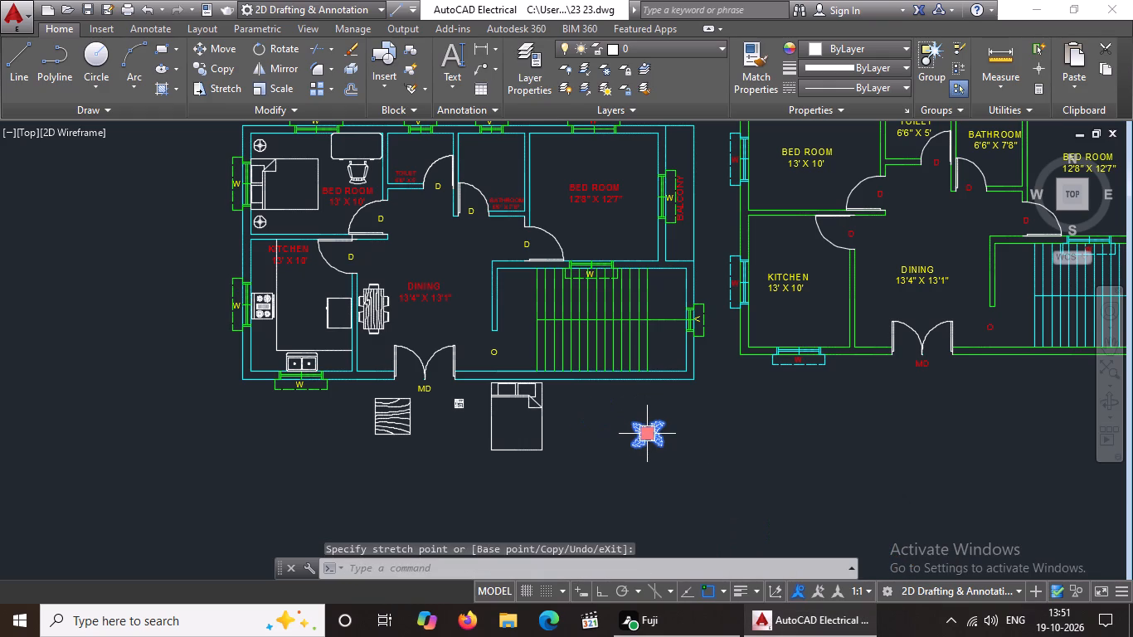
key(Delete)
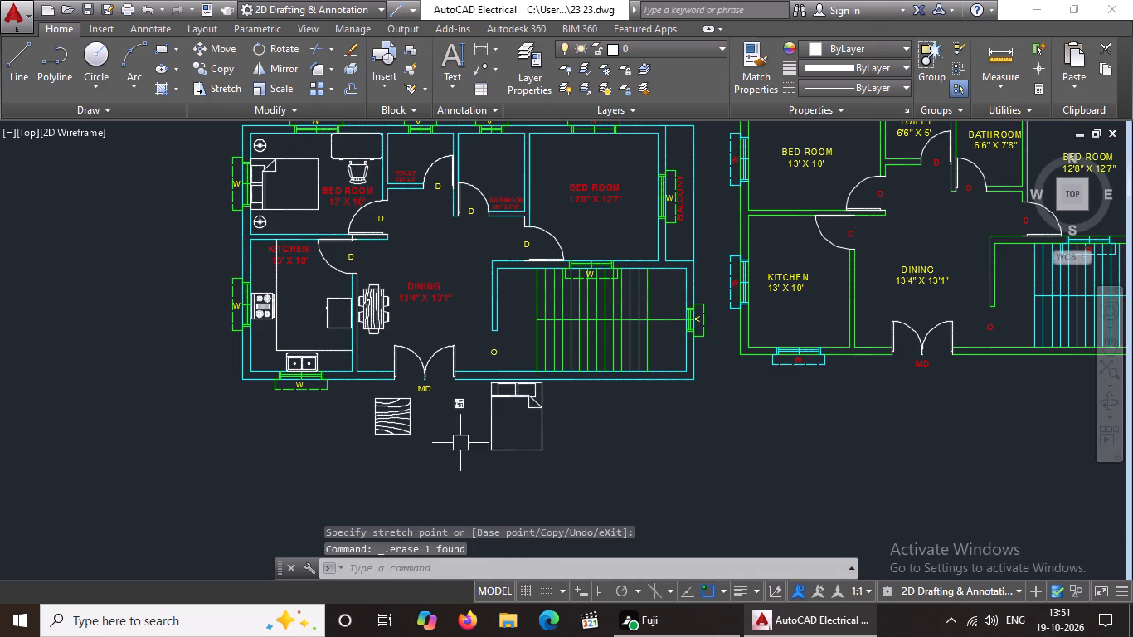
click(461, 403)
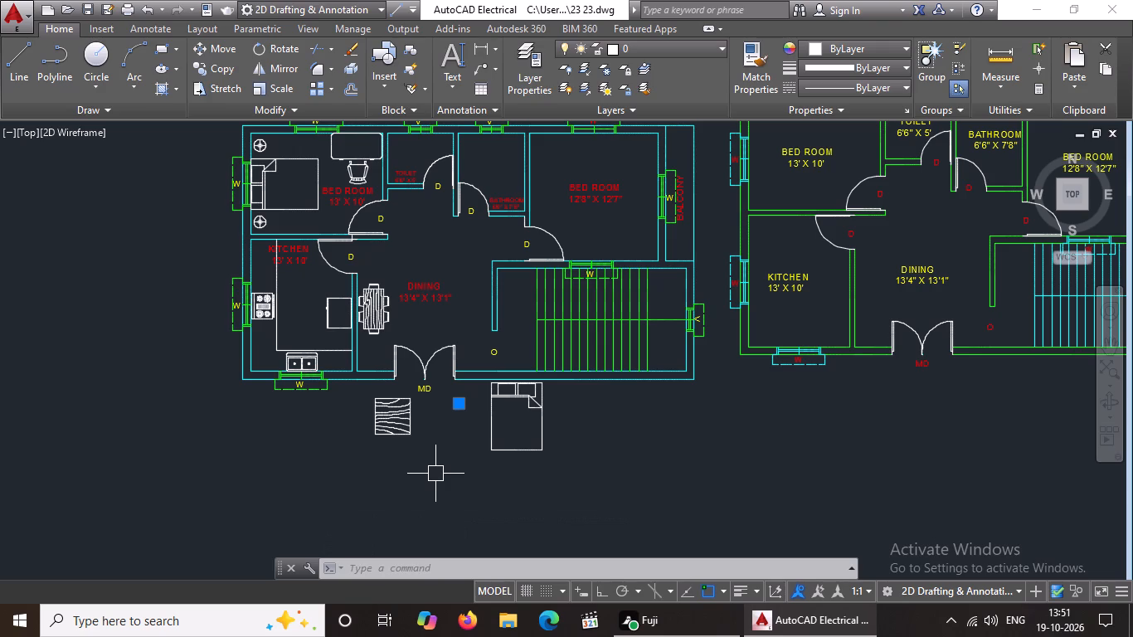
key(Delete)
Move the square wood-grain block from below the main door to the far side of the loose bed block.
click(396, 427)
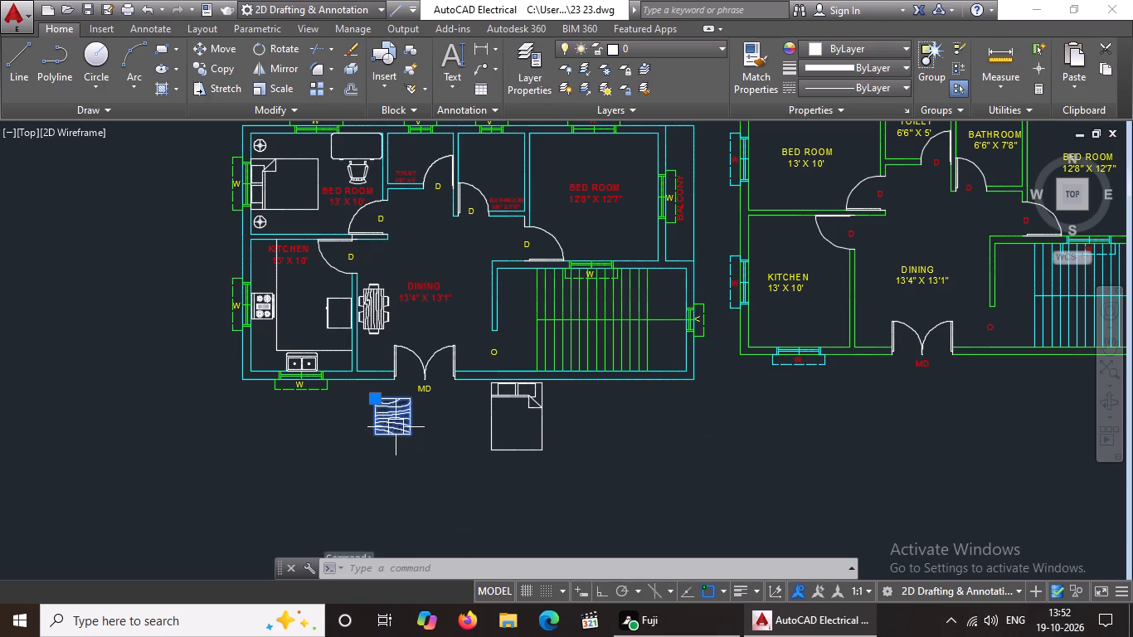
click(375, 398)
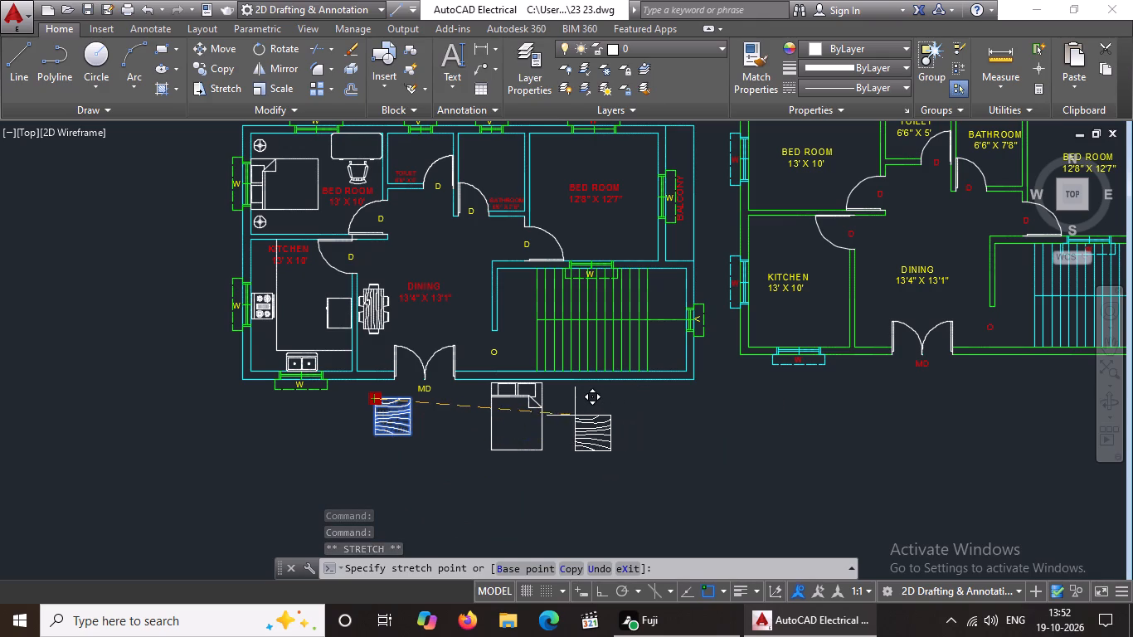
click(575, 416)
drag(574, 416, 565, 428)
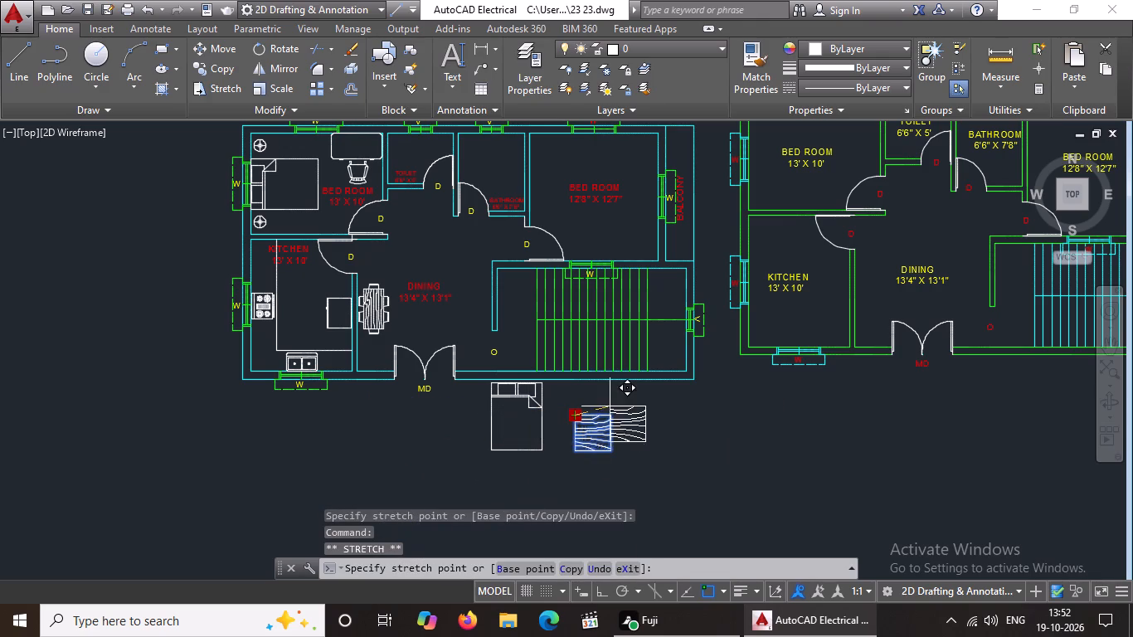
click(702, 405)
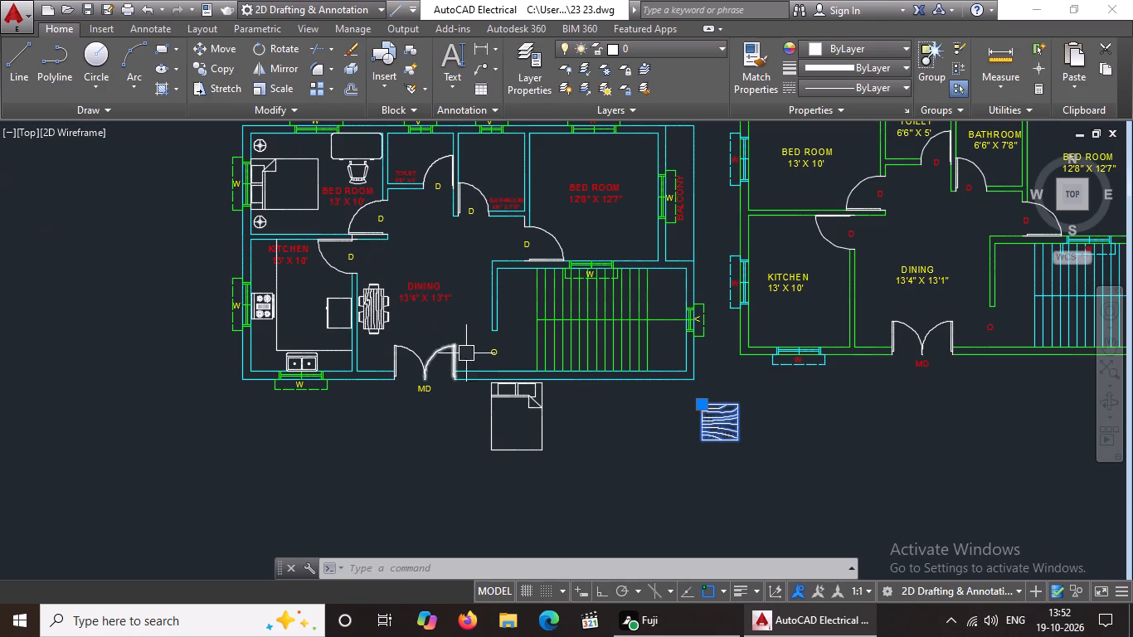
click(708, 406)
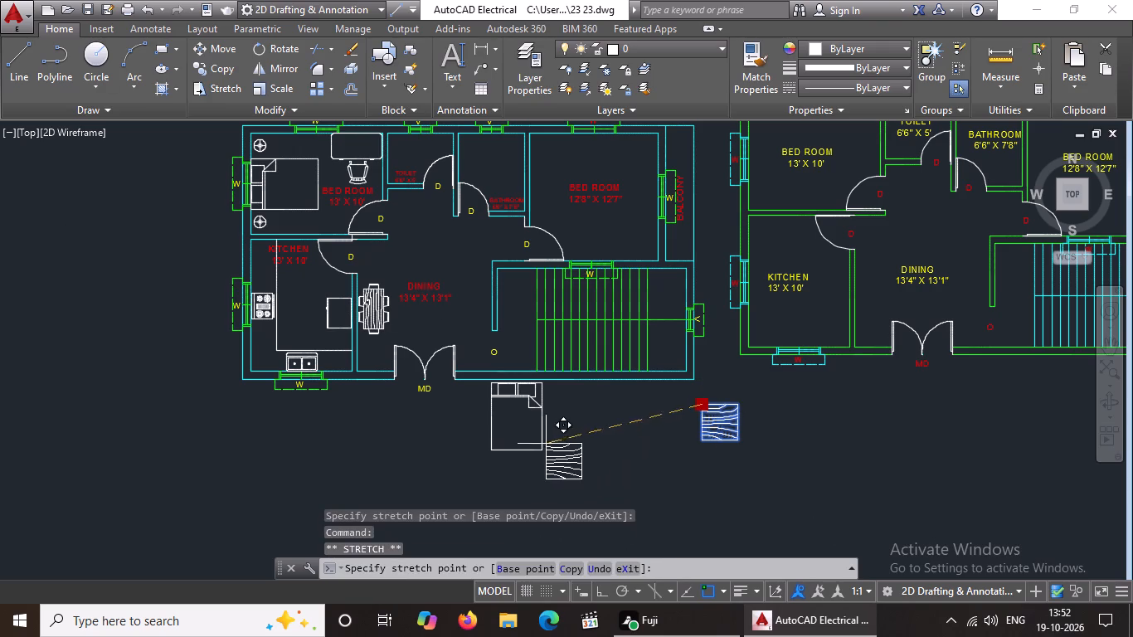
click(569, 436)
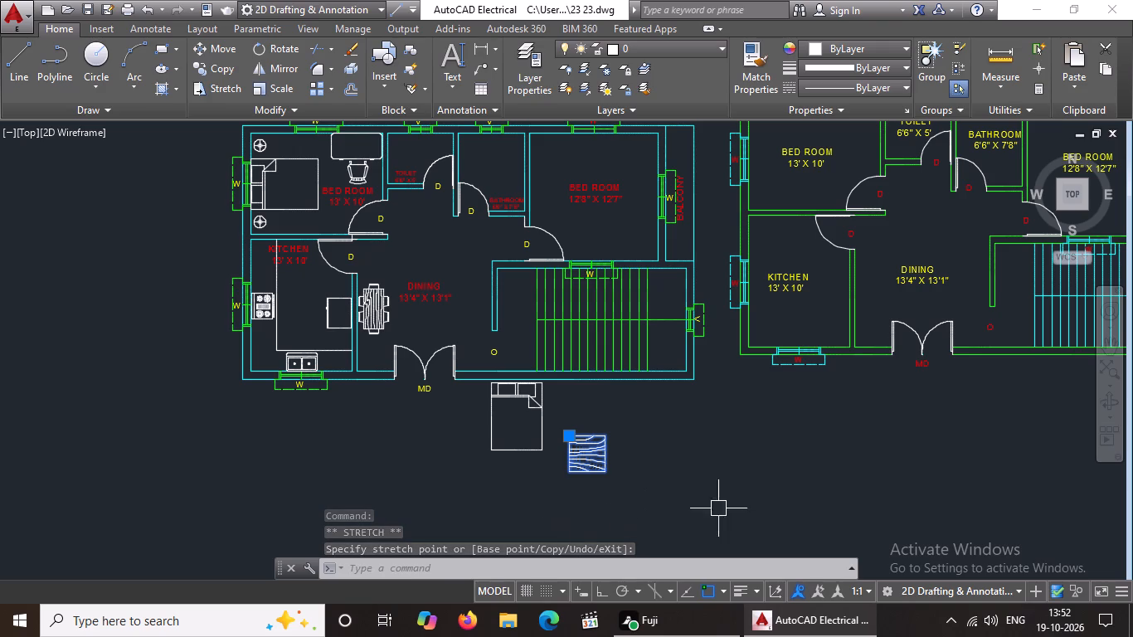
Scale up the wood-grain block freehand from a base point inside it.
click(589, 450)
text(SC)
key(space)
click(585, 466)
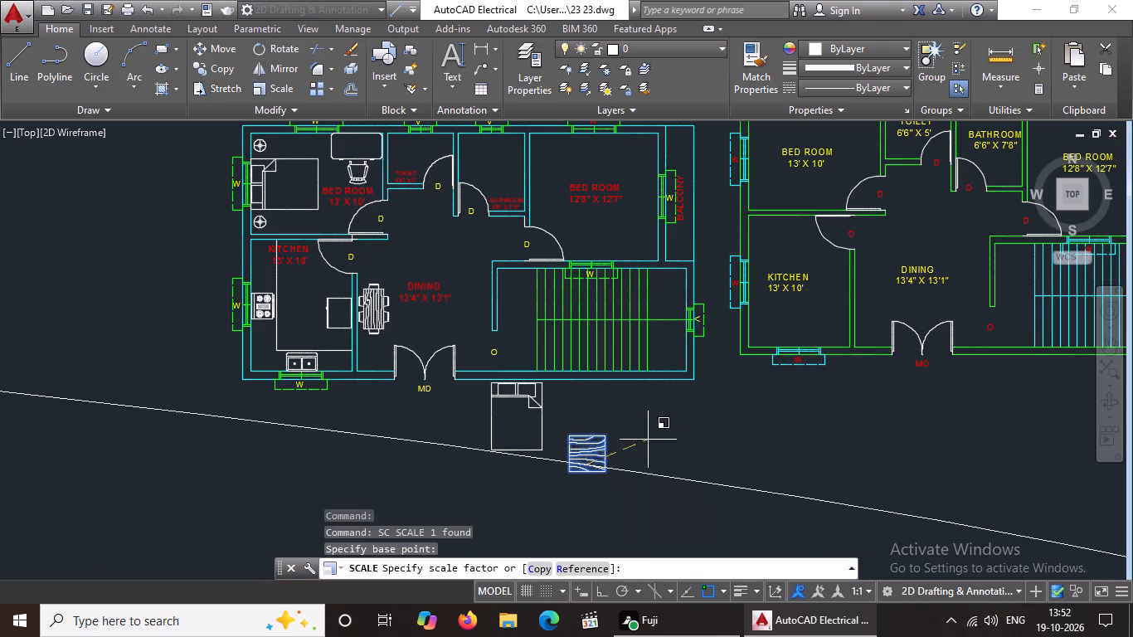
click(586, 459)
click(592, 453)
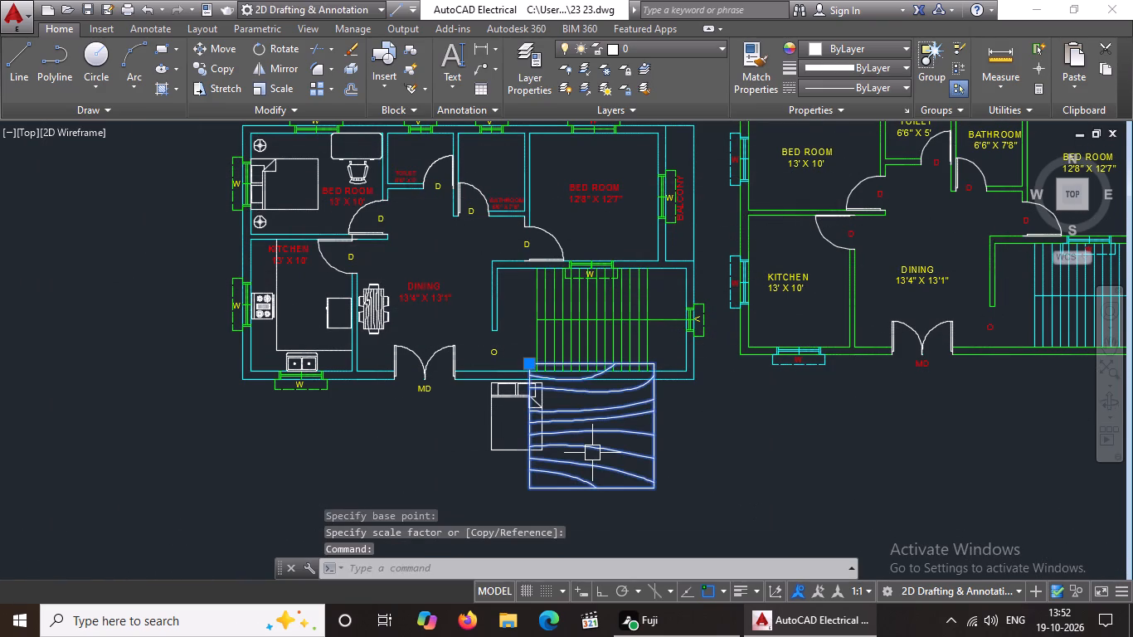
Erase the enlarged wood-grain block below the staircase.
key(Delete)
key(Delete)
key(Delete)
key(Delete)
key(Delete)
key(Delete)
key(Delete)
key(Delete)
key(Delete)
key(Delete)
key(Delete)
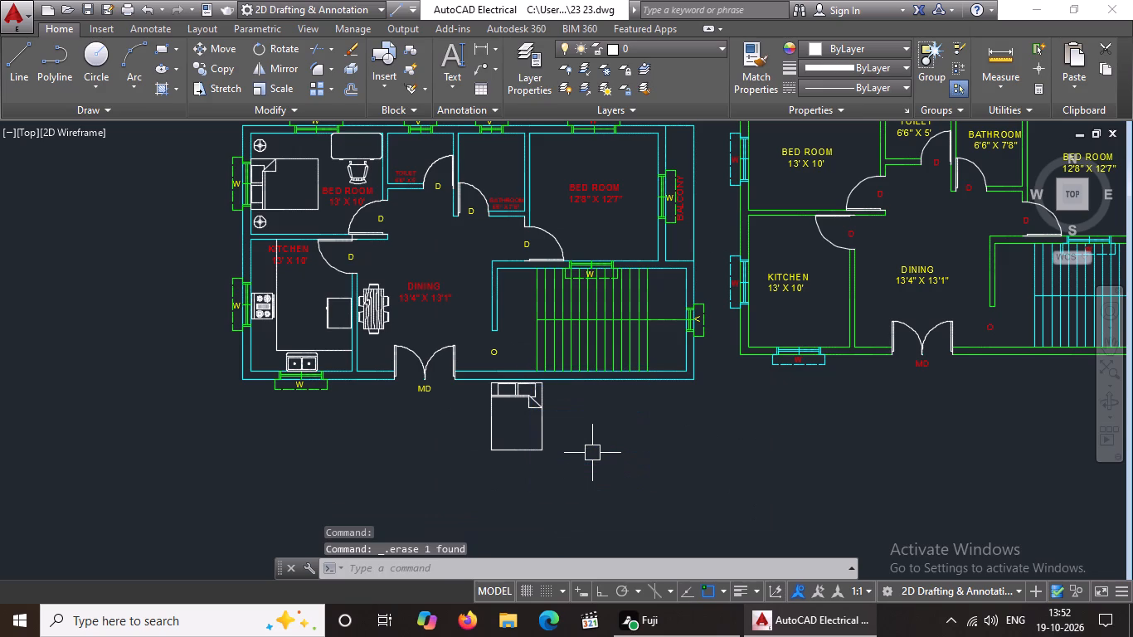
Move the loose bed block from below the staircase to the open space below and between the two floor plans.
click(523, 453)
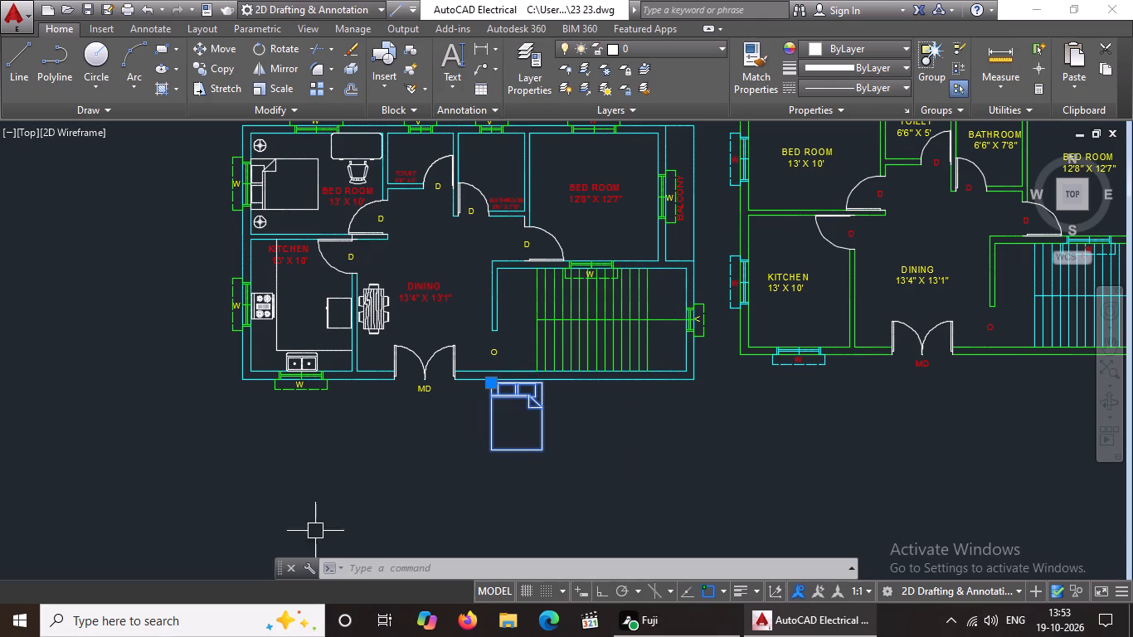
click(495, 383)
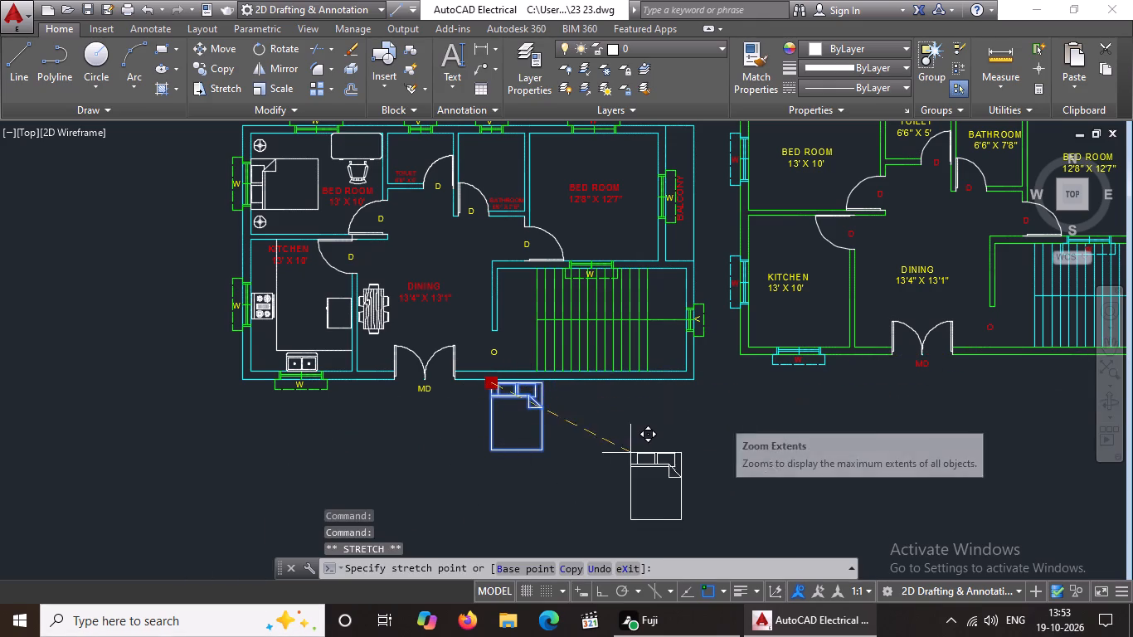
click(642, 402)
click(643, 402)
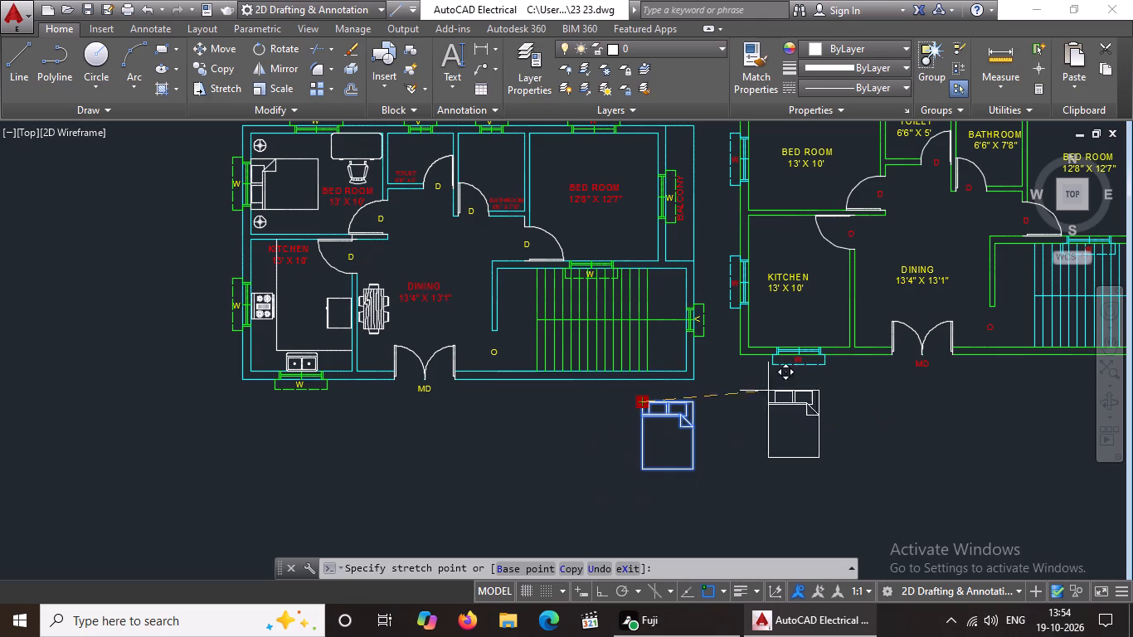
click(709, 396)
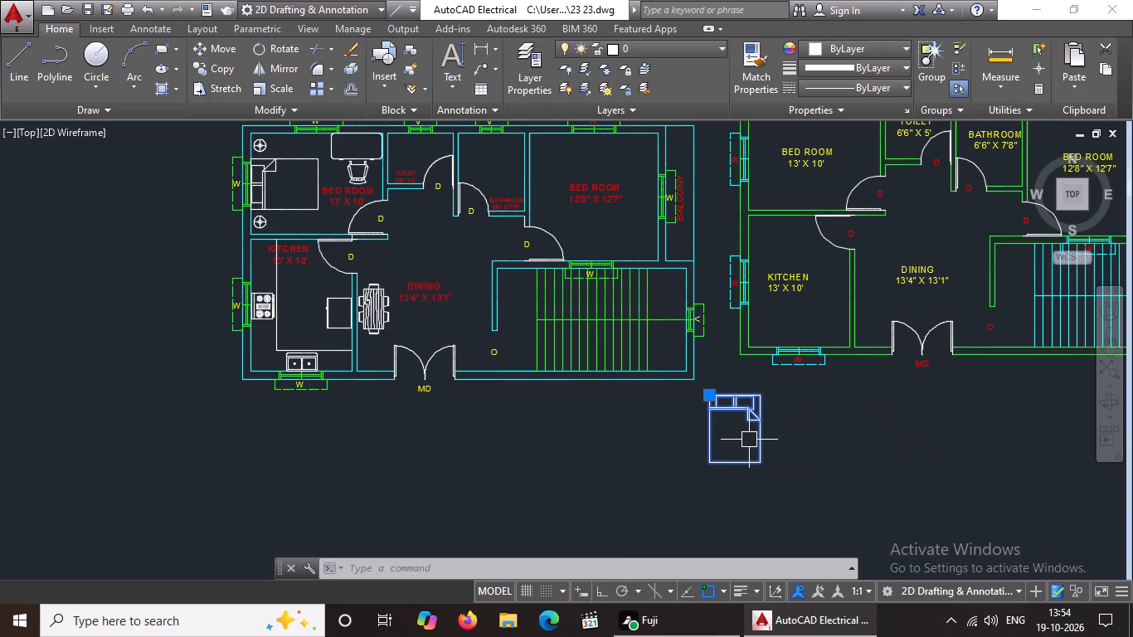
Erase the loose bed block below the floor plans.
key(Delete)
key(Delete)
key(Delete)
key(Delete)
key(Delete)
key(Delete)
key(Delete)
key(Delete)
key(Delete)
key(Delete)
key(Delete)
key(Delete)
key(Delete)
key(Delete)
key(Delete)
key(Delete)
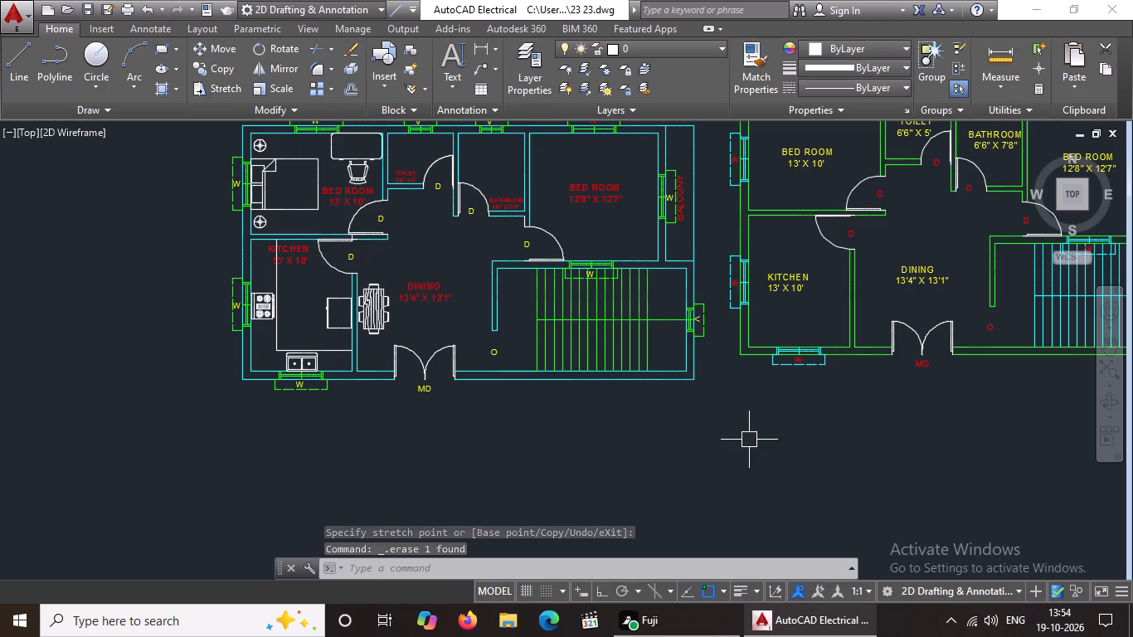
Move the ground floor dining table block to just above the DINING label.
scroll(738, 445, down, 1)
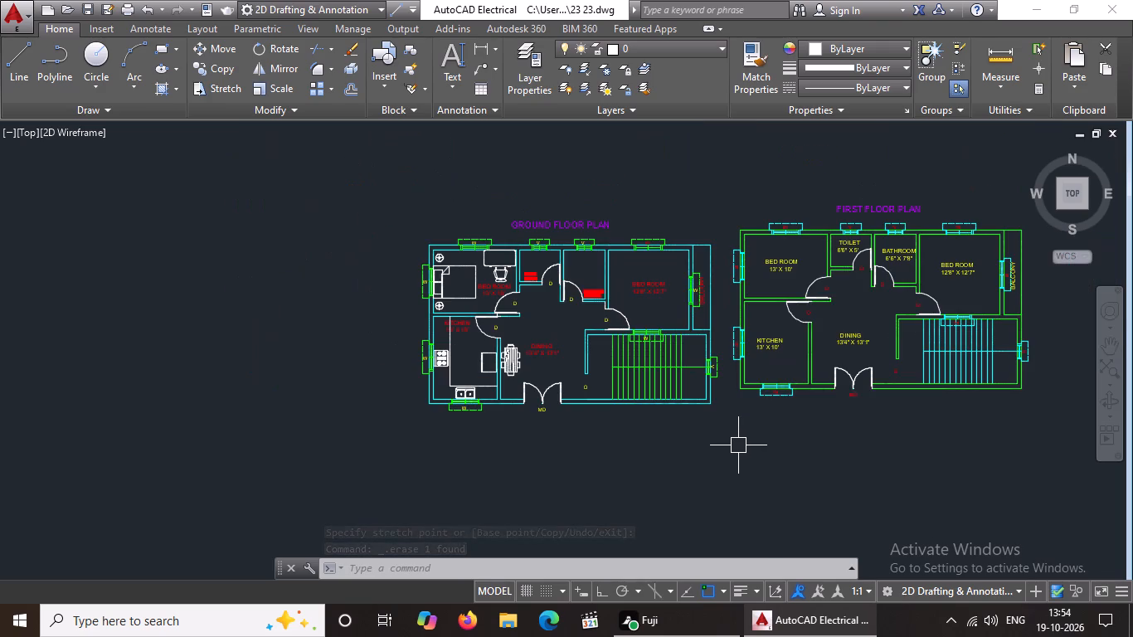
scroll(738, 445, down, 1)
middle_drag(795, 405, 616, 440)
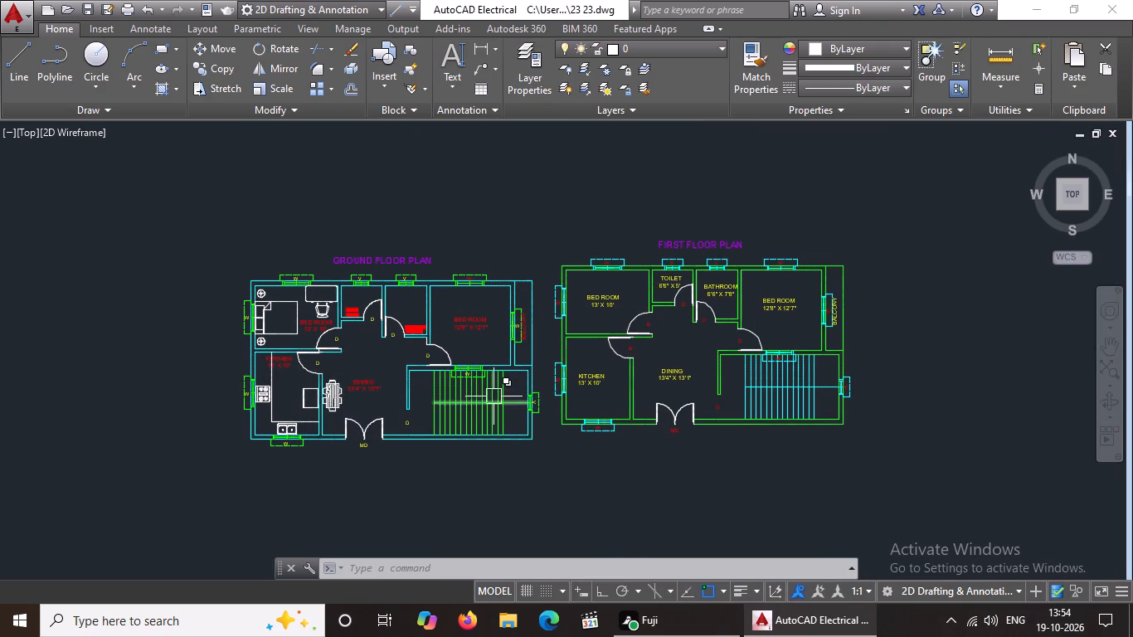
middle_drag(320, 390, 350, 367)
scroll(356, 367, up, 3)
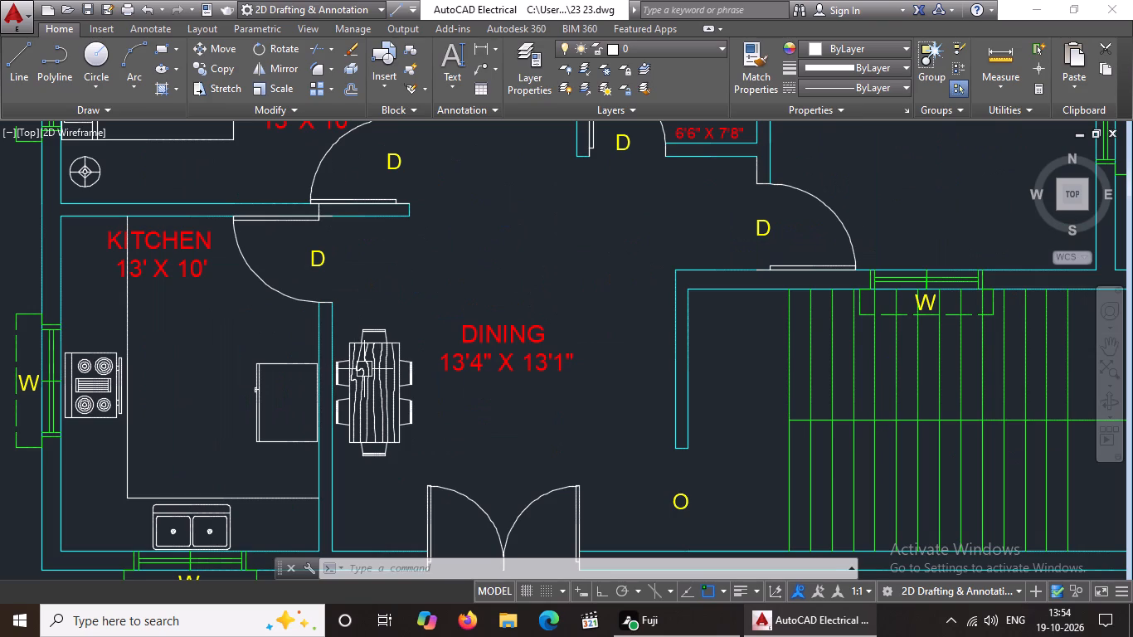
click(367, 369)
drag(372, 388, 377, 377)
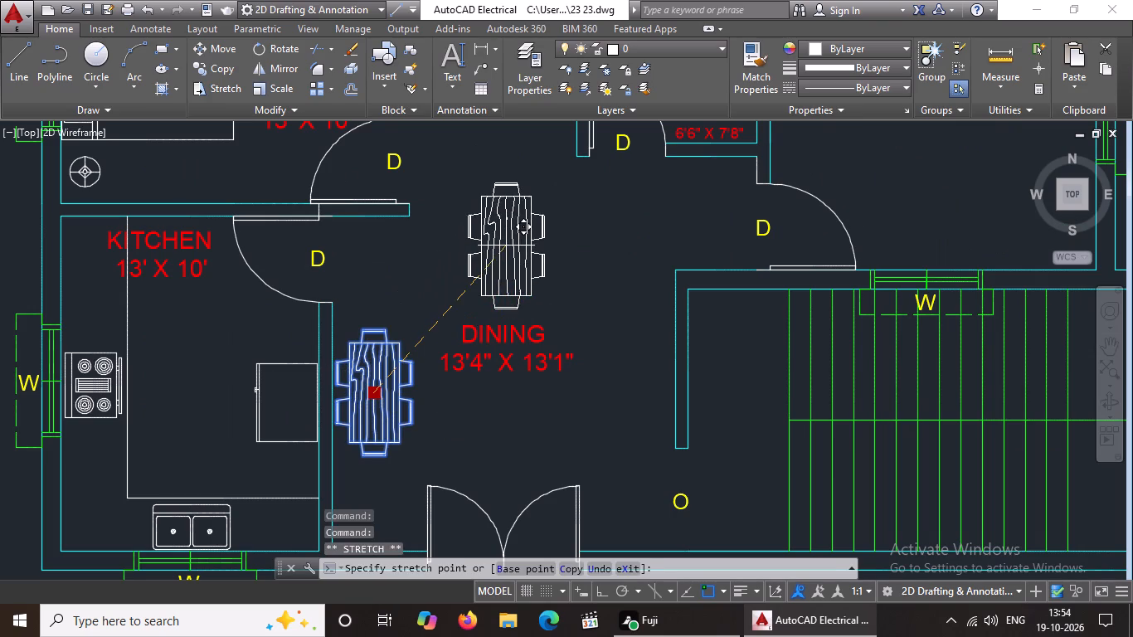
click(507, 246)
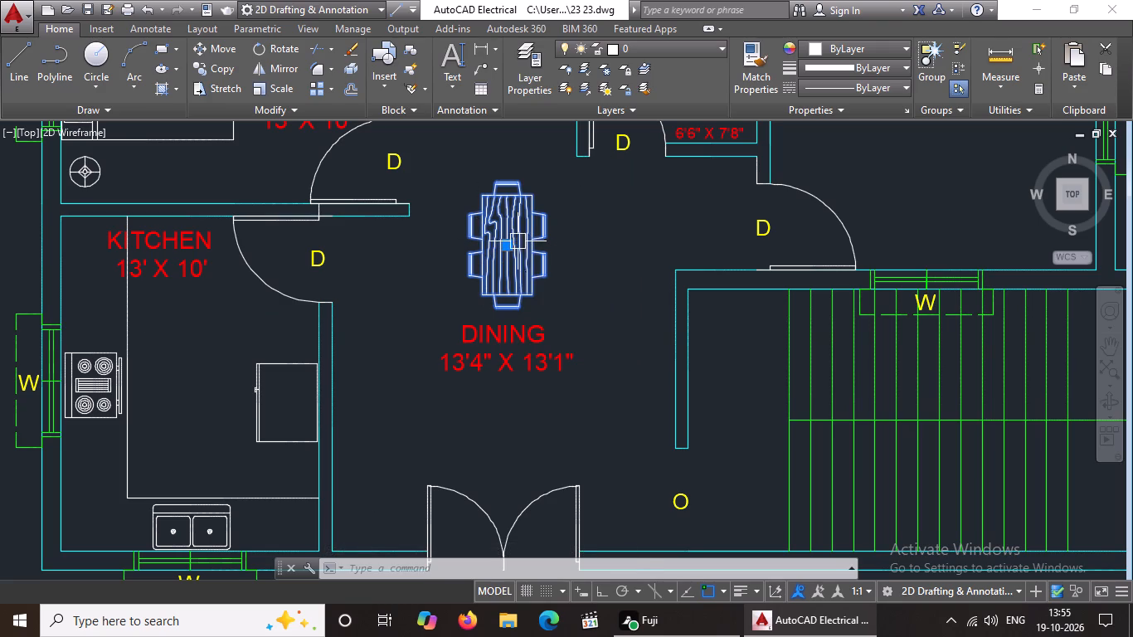
Move the dining table block down beside the kitchen wall, to the left of the DINING label.
click(501, 248)
click(379, 394)
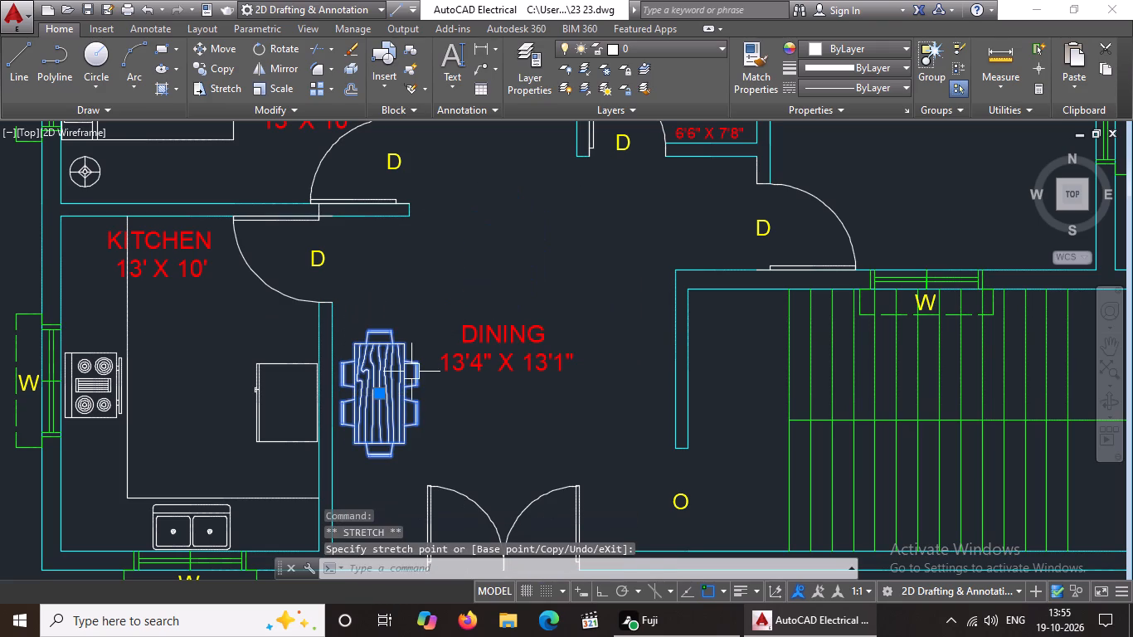
scroll(419, 368, down, 1)
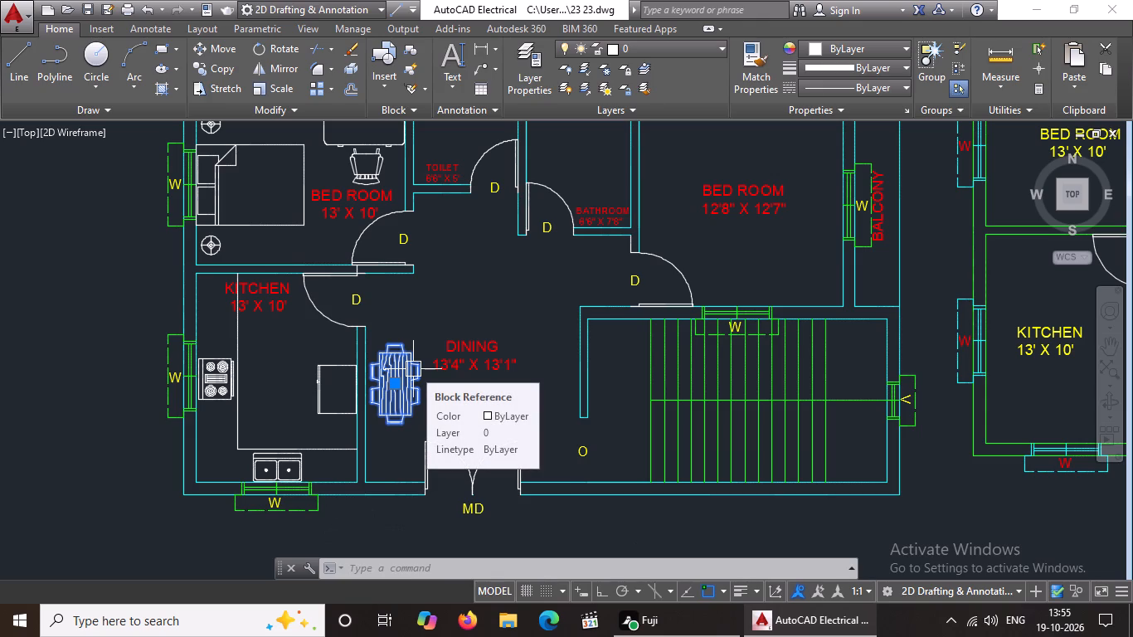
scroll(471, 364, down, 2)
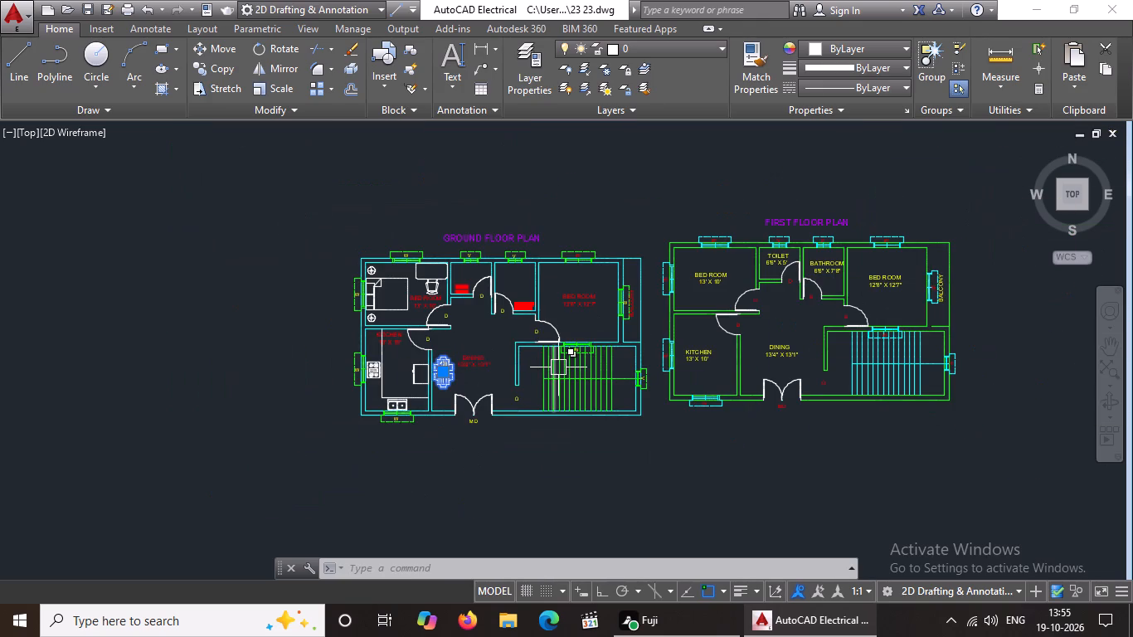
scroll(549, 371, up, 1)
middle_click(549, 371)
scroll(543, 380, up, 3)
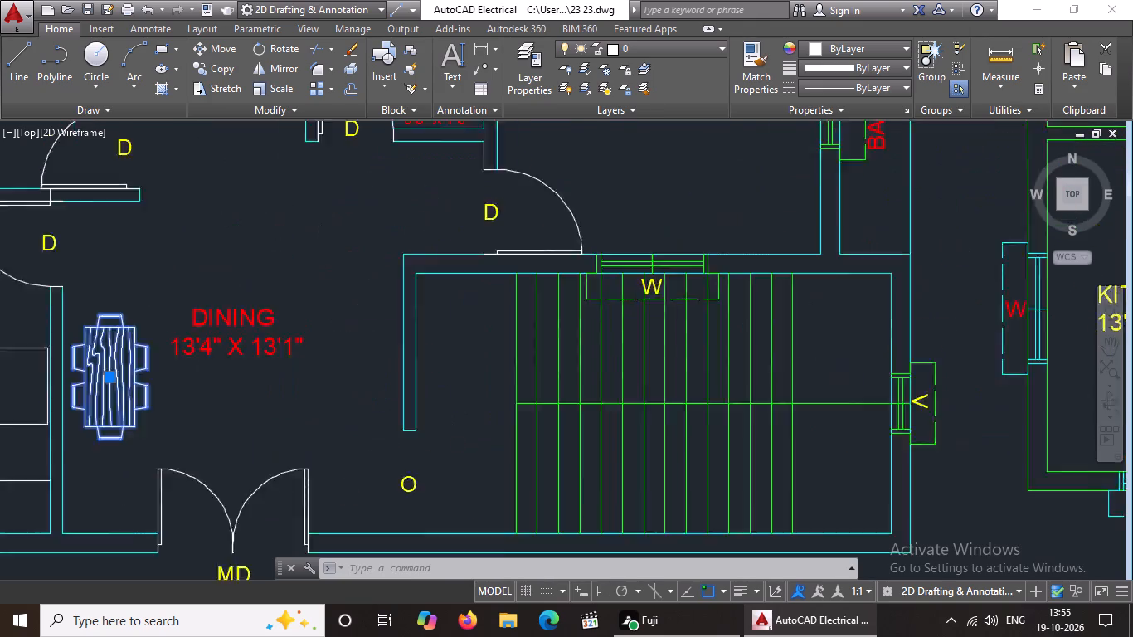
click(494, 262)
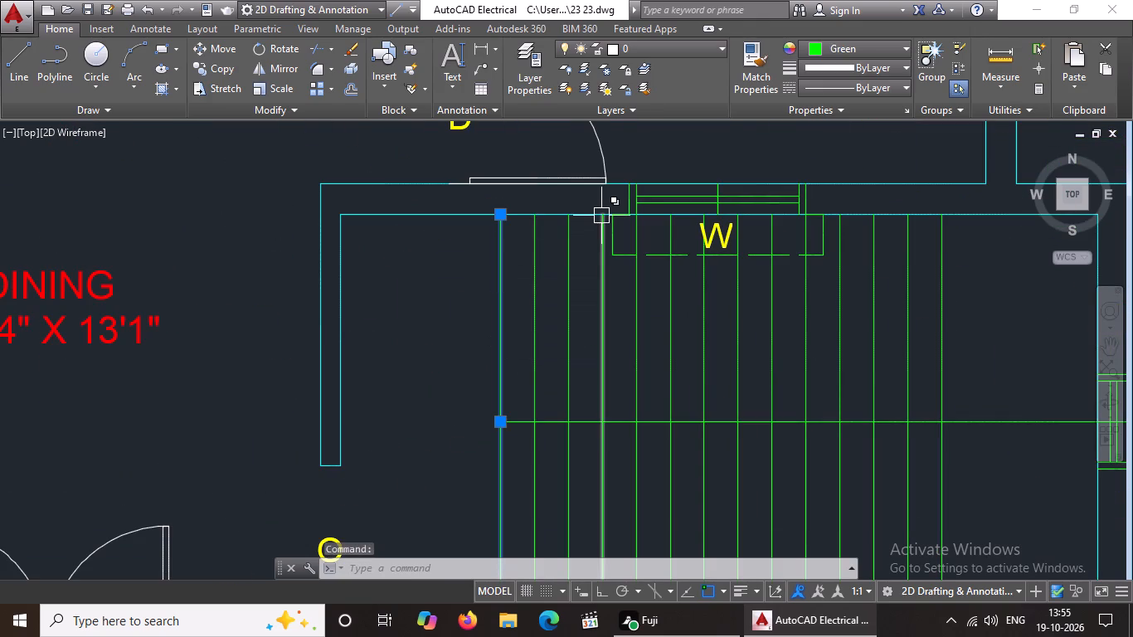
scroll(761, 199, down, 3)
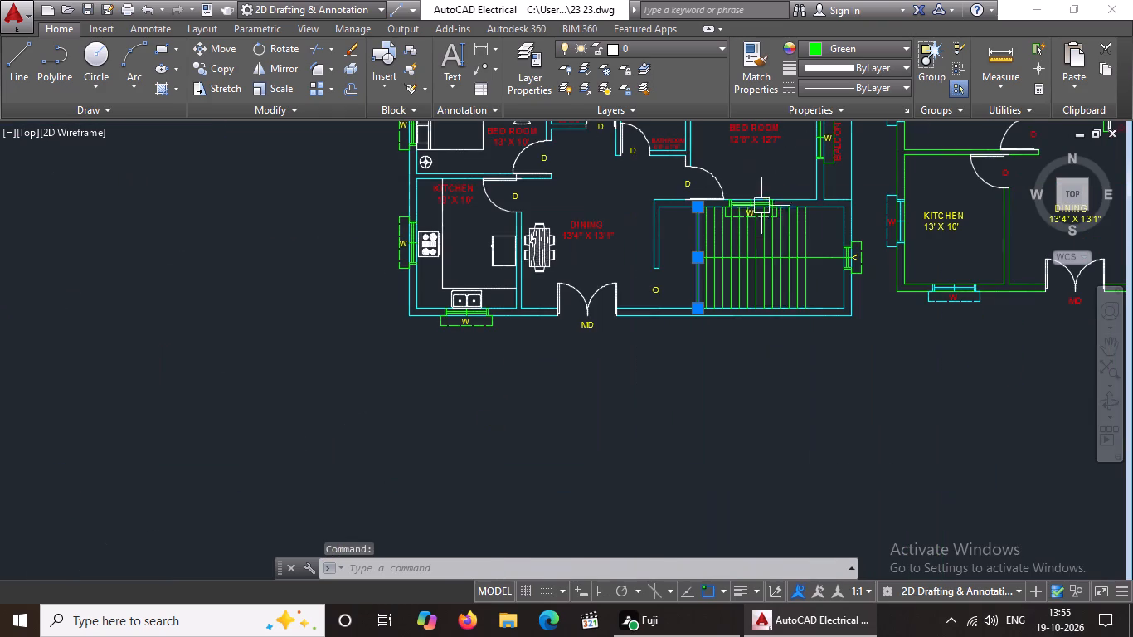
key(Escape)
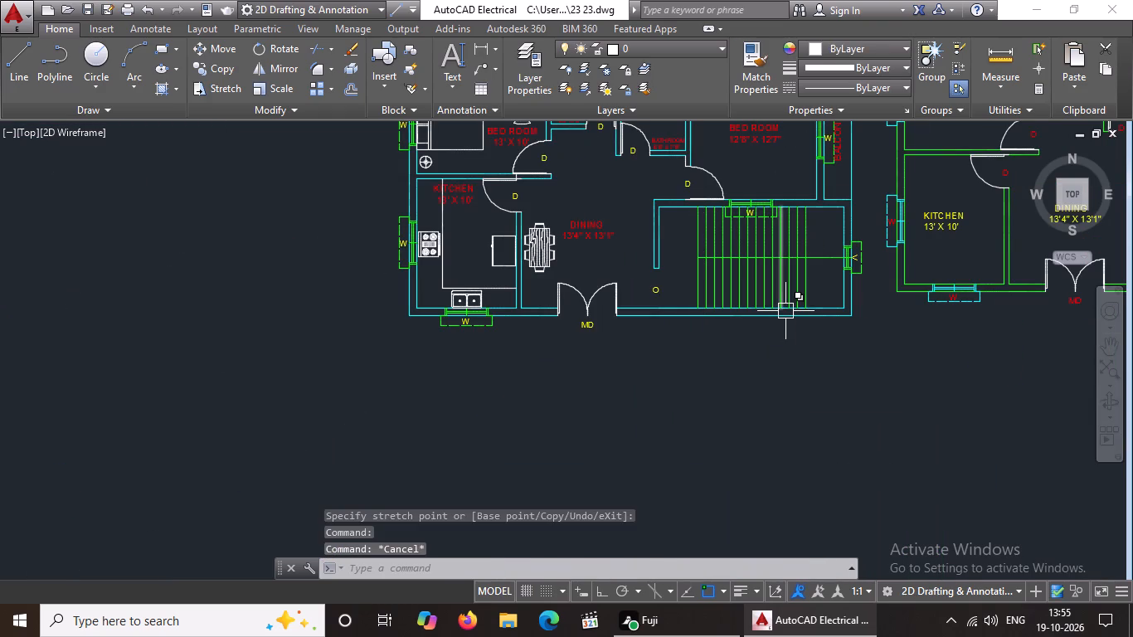
Change the color of all the ground floor staircase tread lines and their long centre line to White.
scroll(752, 289, up, 3)
drag(494, 153, 494, 153)
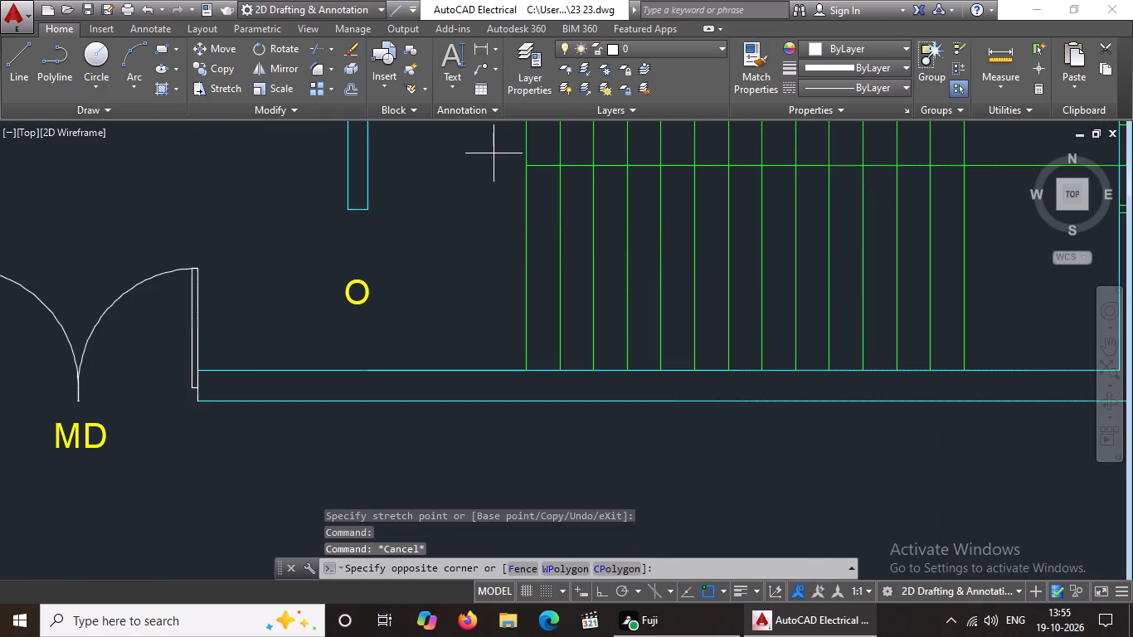
drag(494, 153, 502, 158)
click(976, 380)
scroll(980, 362, down, 1)
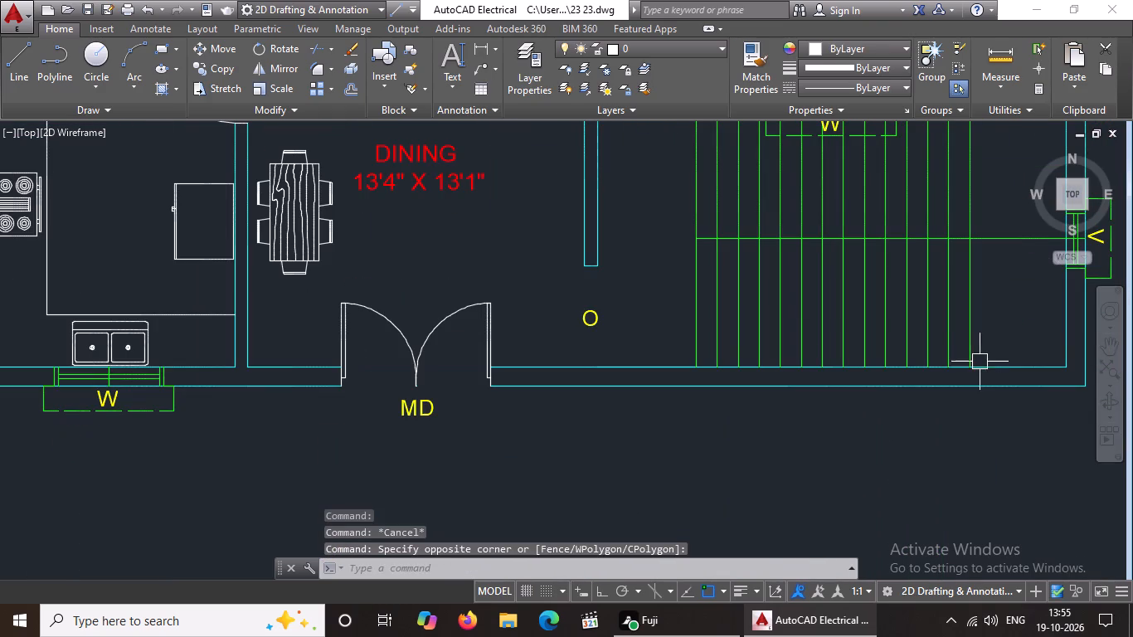
click(1001, 208)
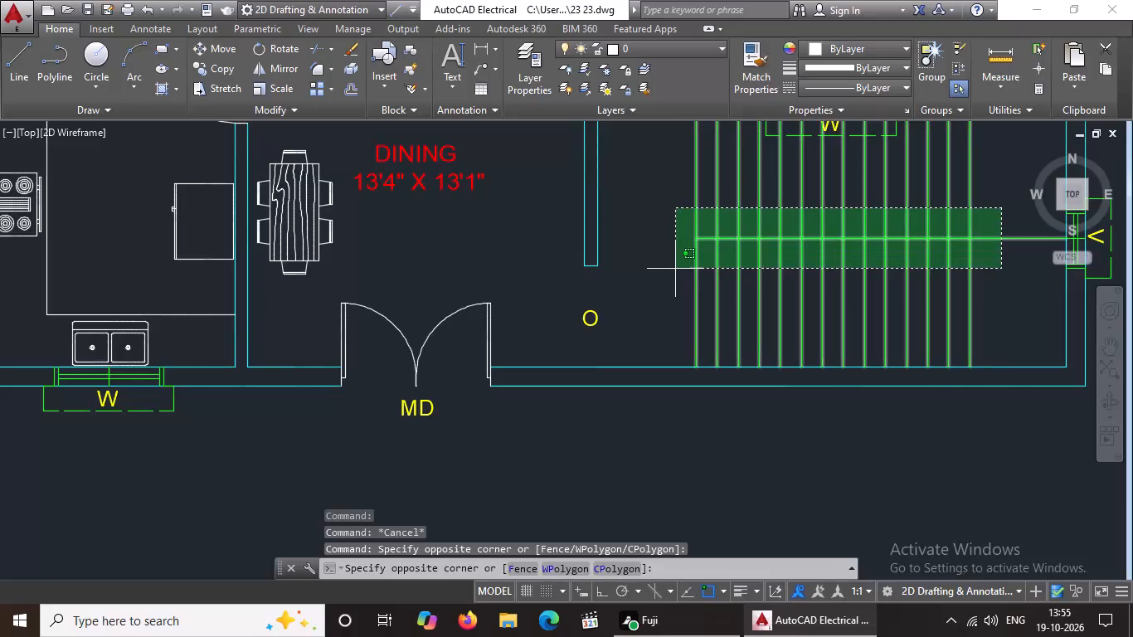
click(675, 269)
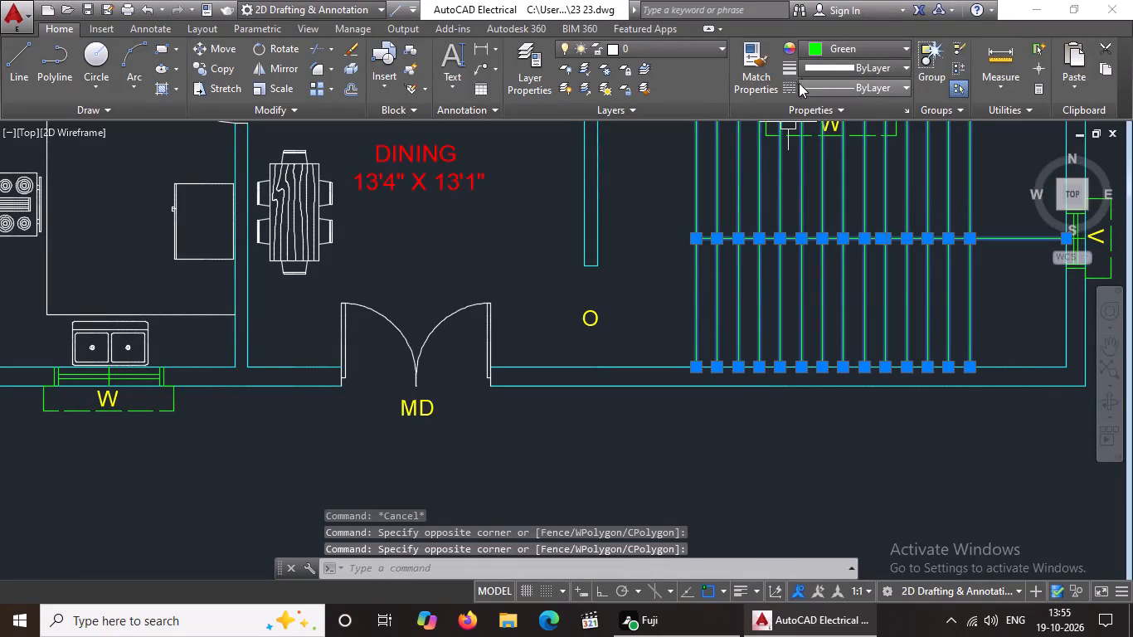
click(831, 51)
click(908, 215)
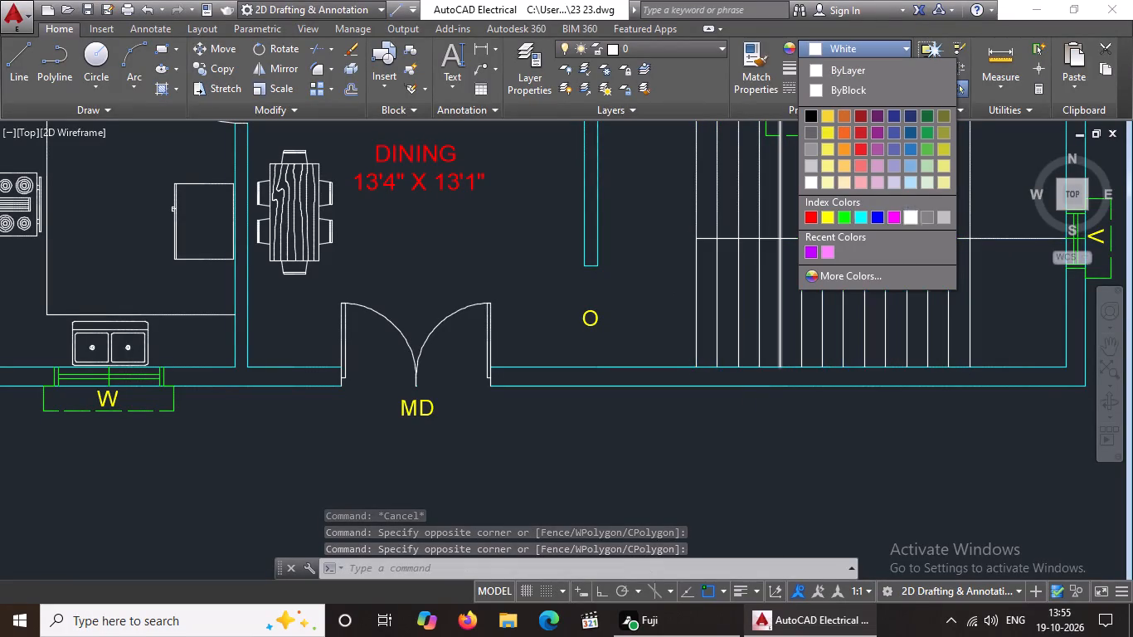
key(Escape)
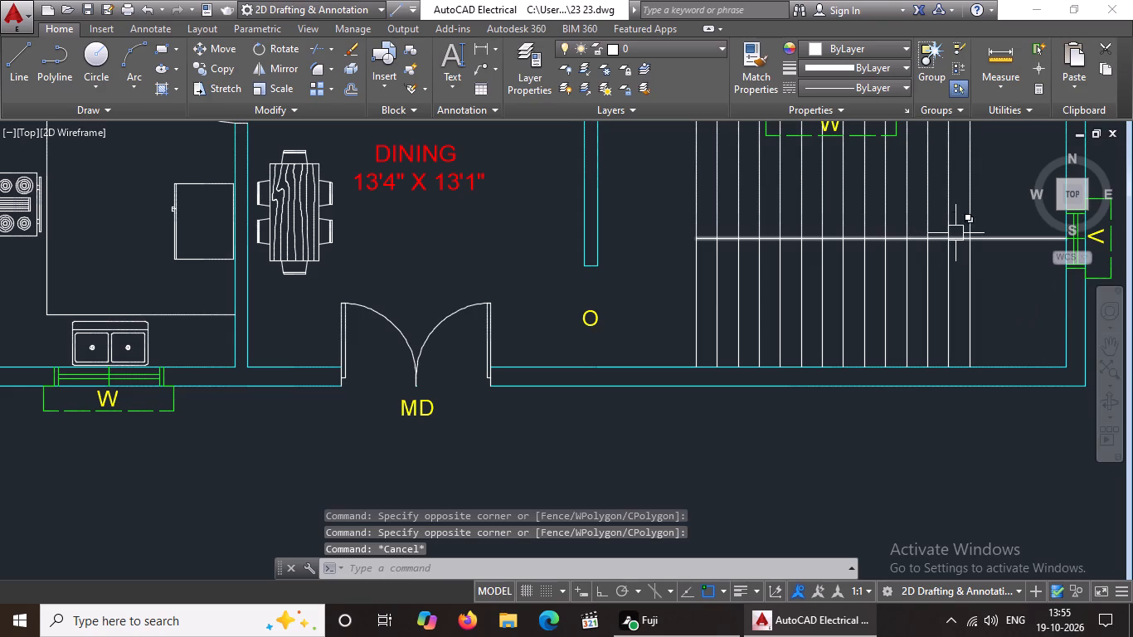
Set the color of the staircase's long horizontal centre line to Green.
click(986, 241)
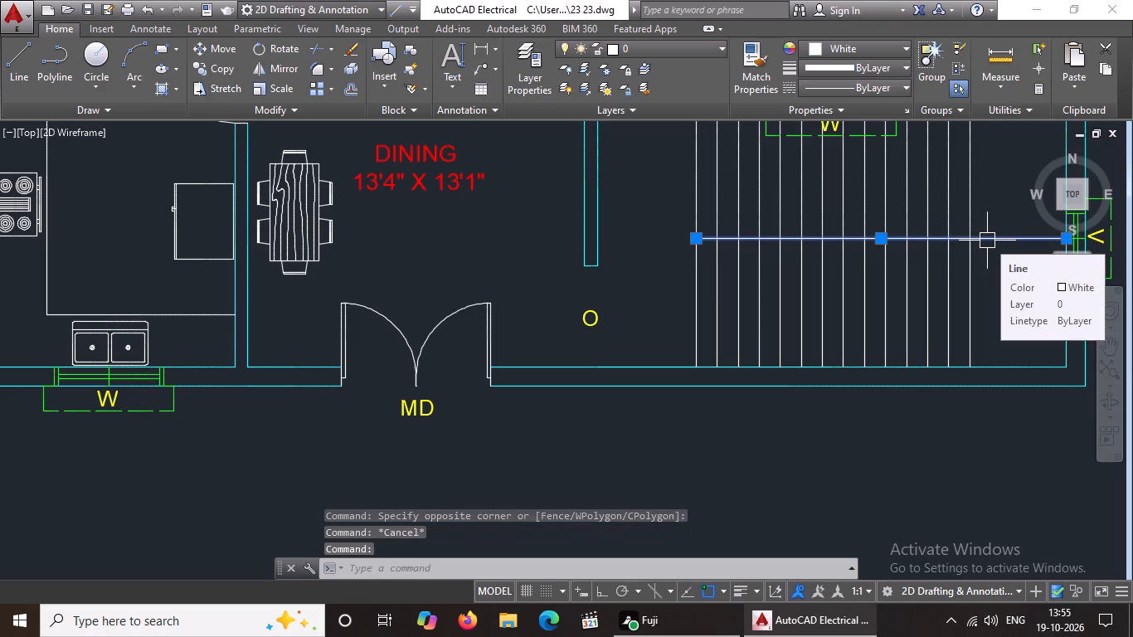
click(853, 46)
click(843, 216)
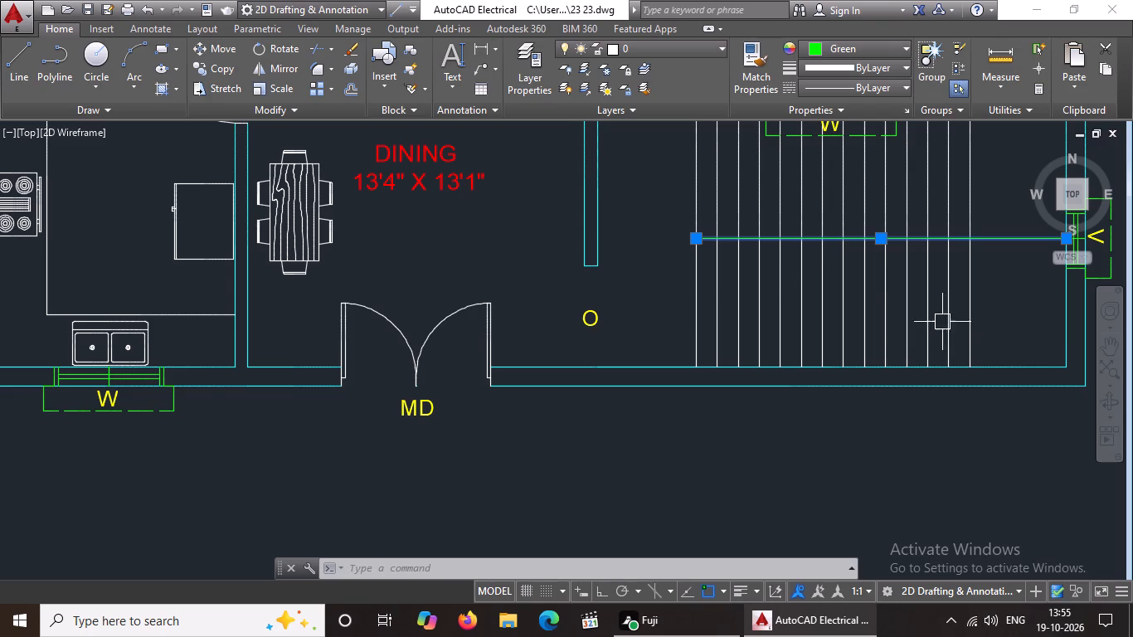
Recolor the three easternmost tread lines of the ground floor staircase to Green, one at a time.
click(968, 294)
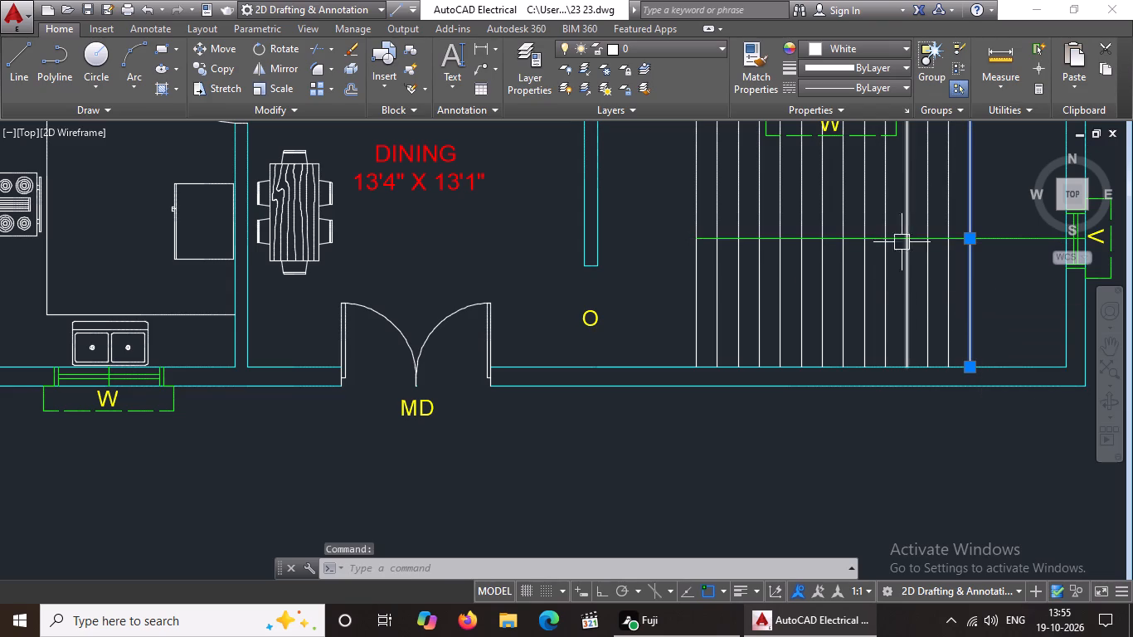
click(881, 50)
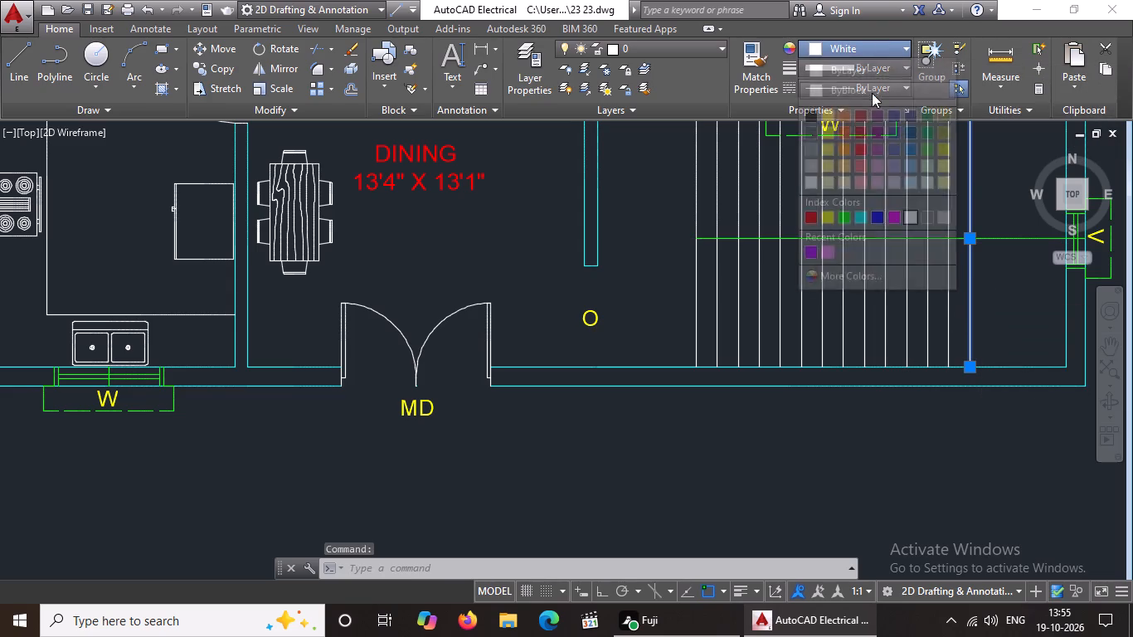
click(849, 217)
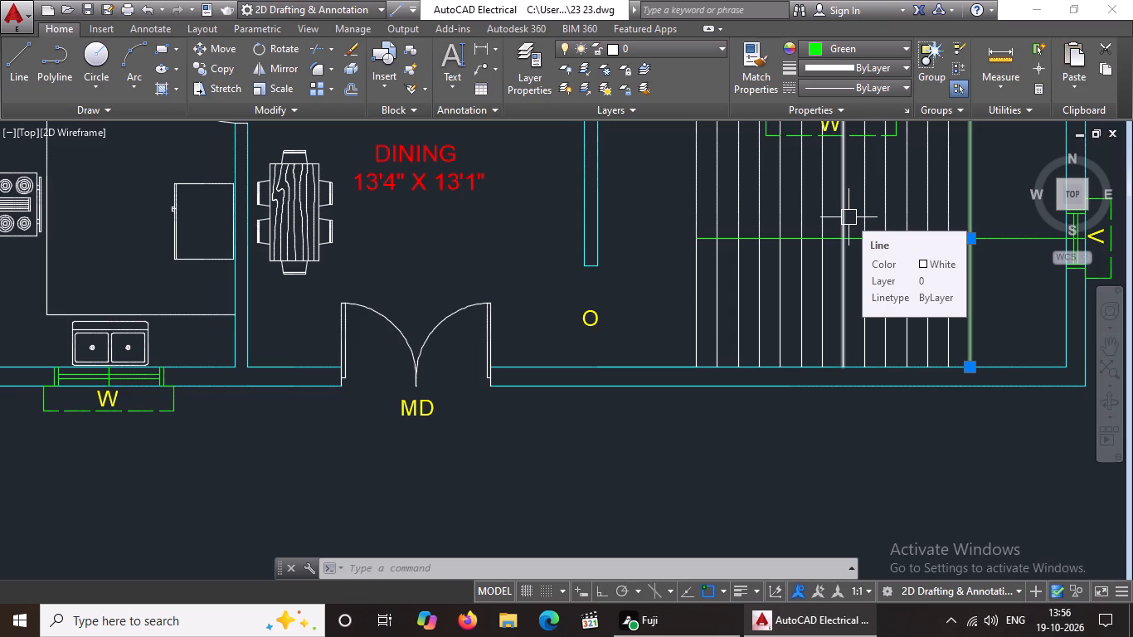
scroll(997, 188, up, 1)
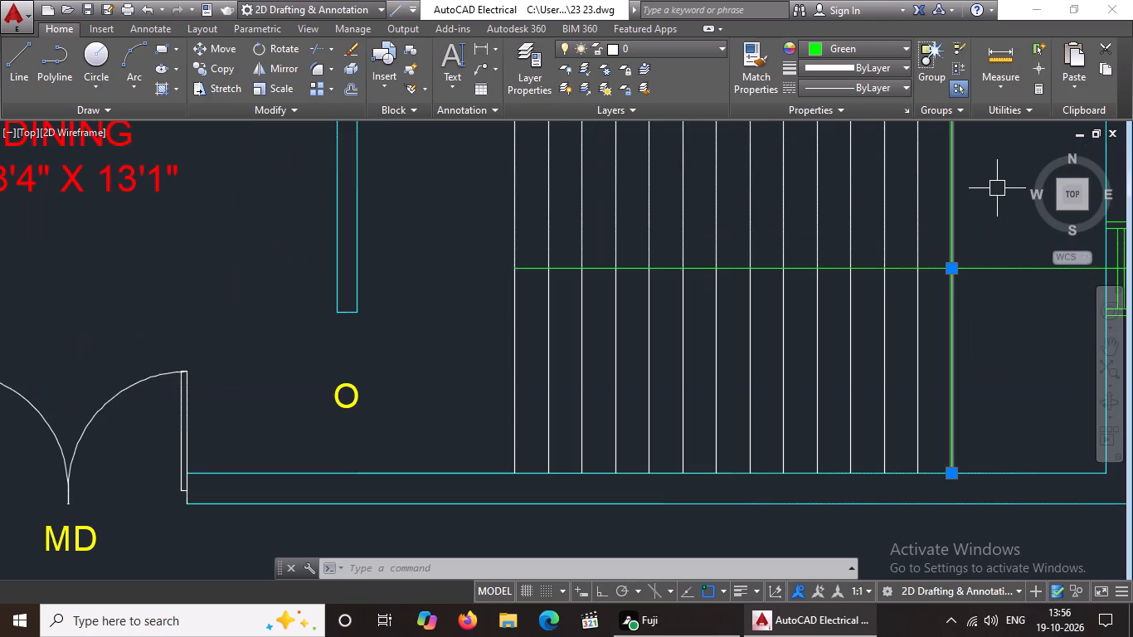
click(921, 234)
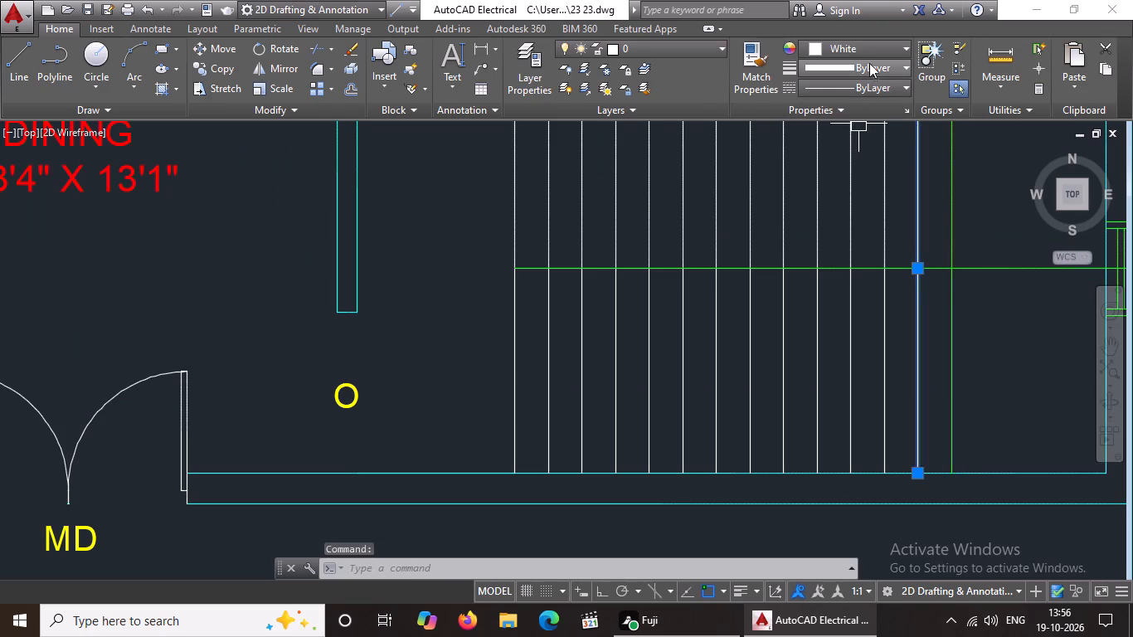
click(873, 42)
click(849, 217)
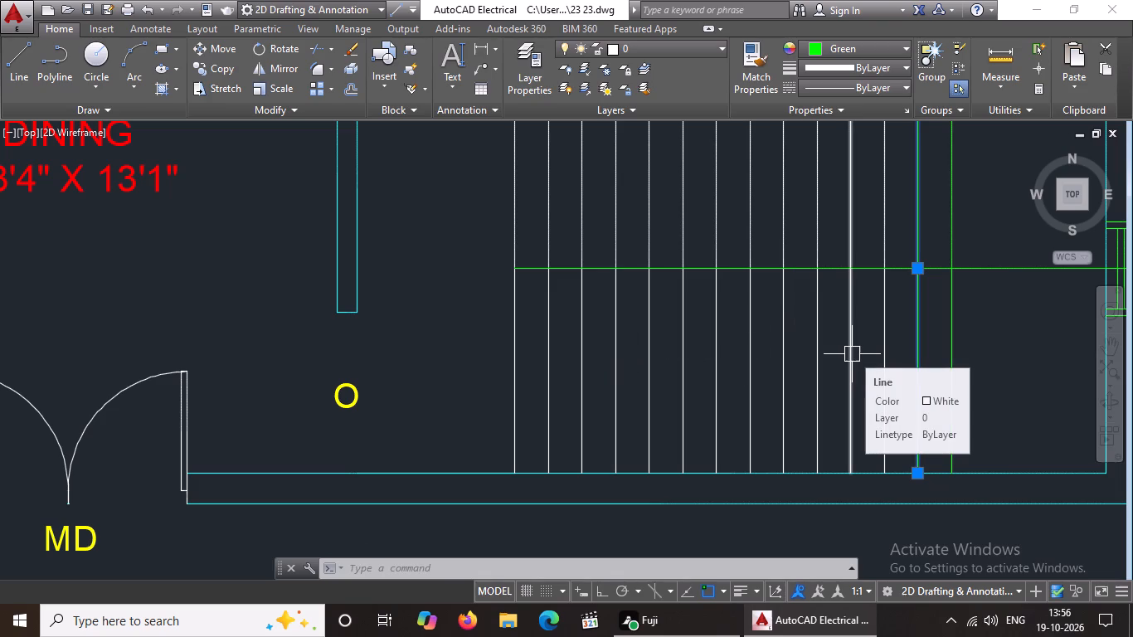
click(892, 323)
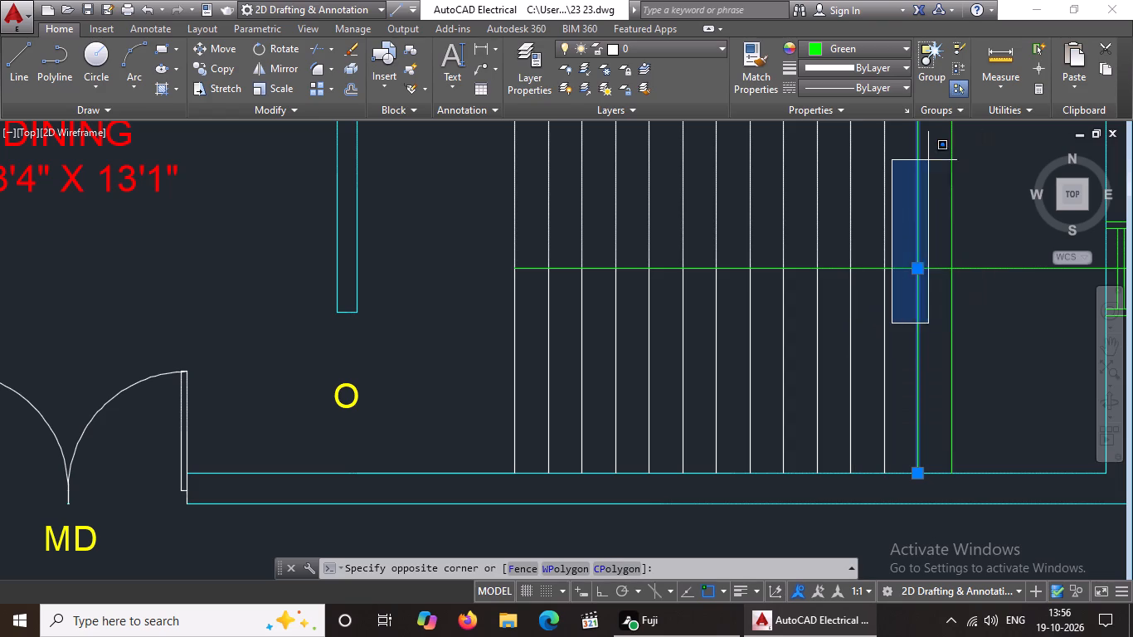
click(898, 245)
click(888, 249)
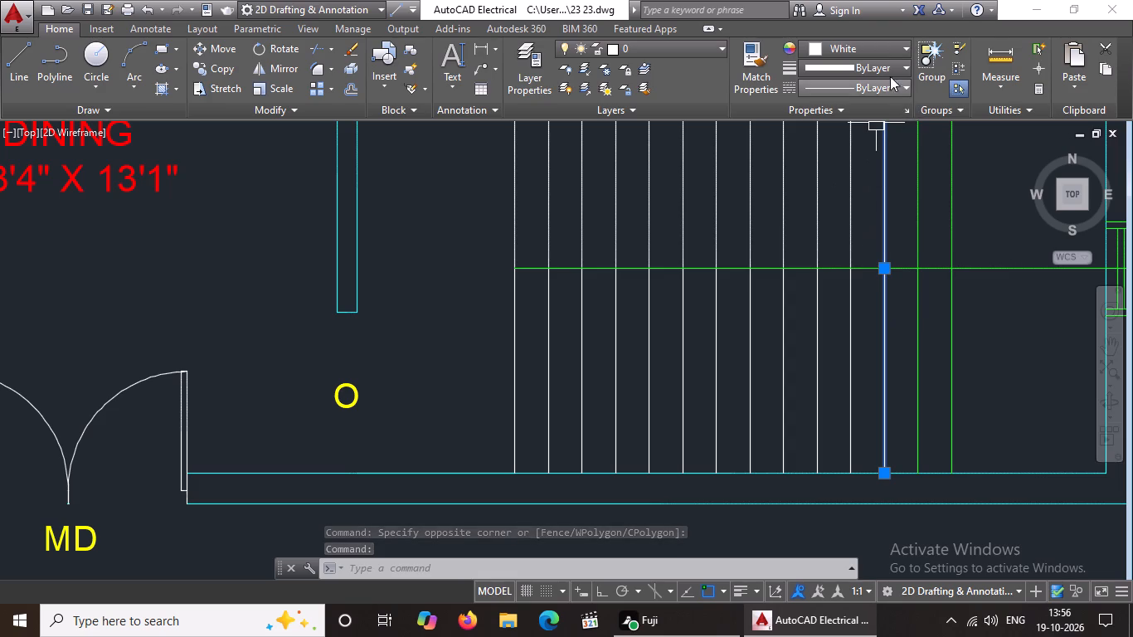
click(883, 50)
click(844, 216)
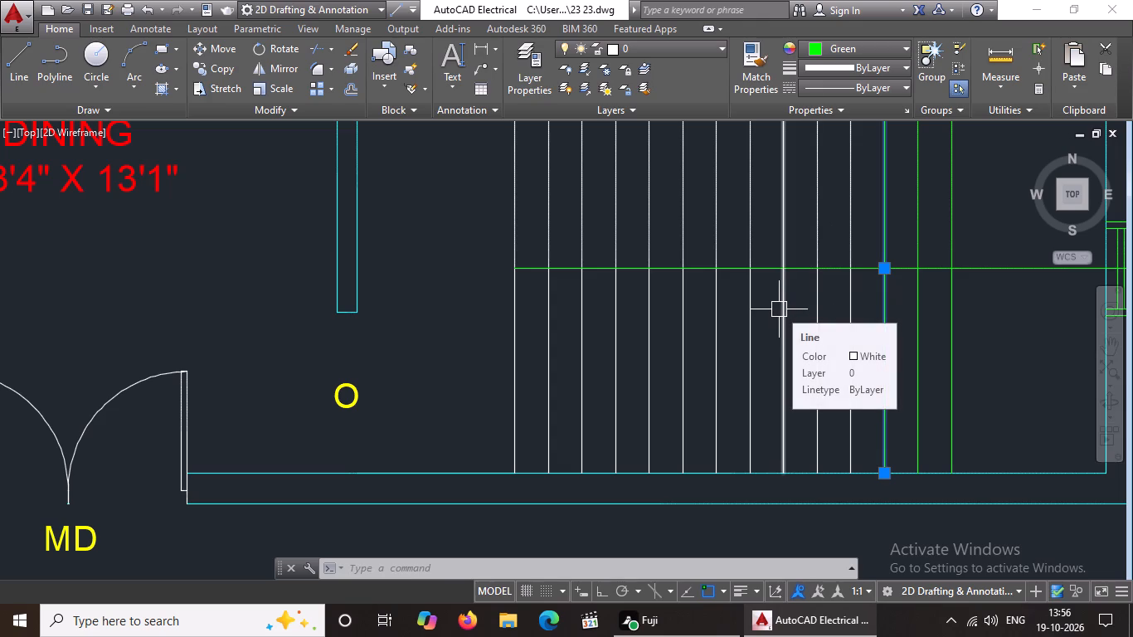
Recolor the fourth, fifth and sixth staircase tread lines from the east end to Green, one at a time.
click(845, 294)
click(867, 50)
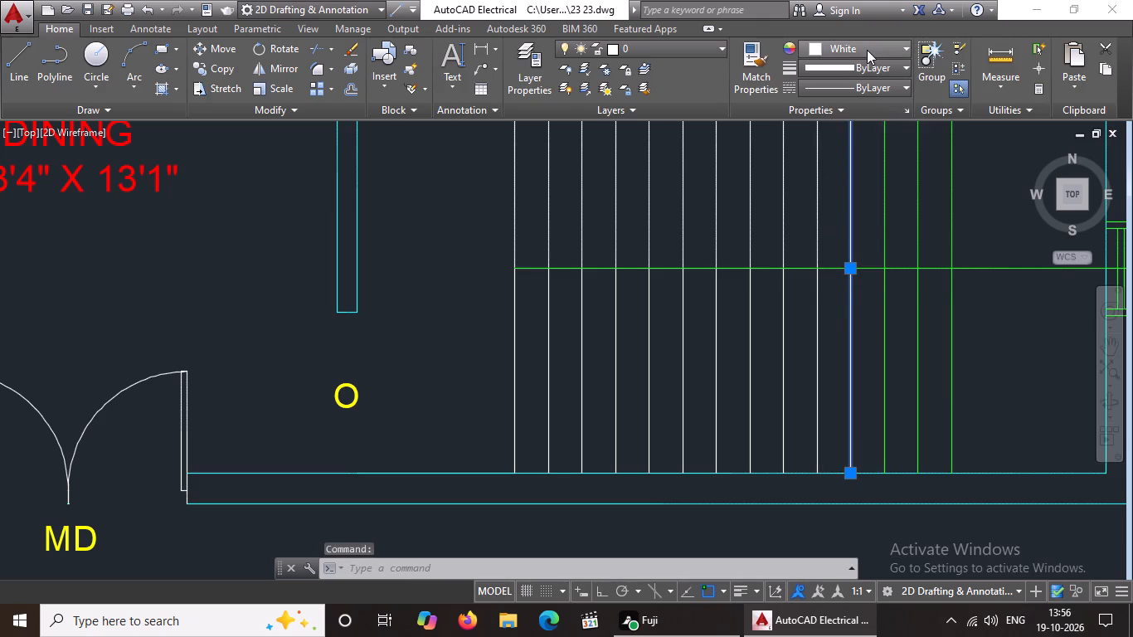
click(842, 219)
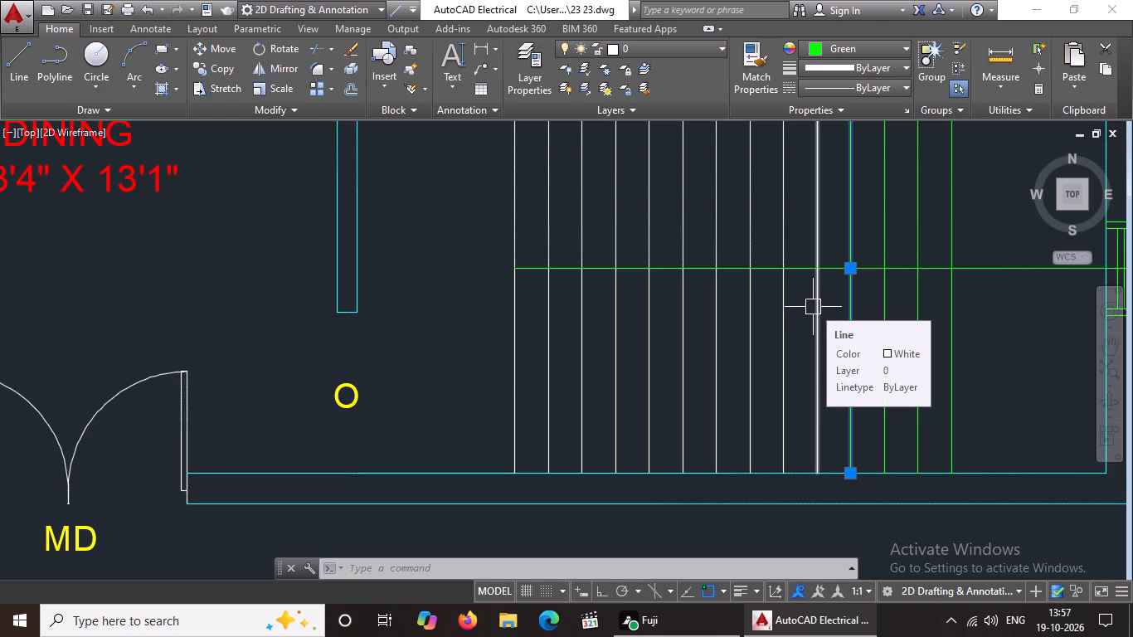
click(813, 307)
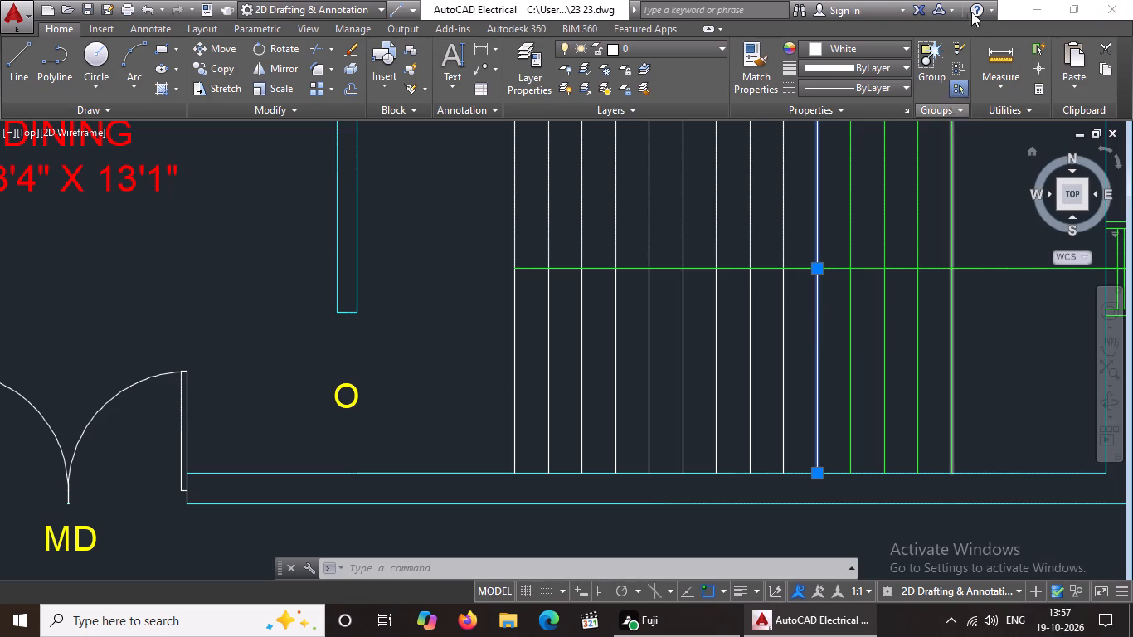
click(857, 41)
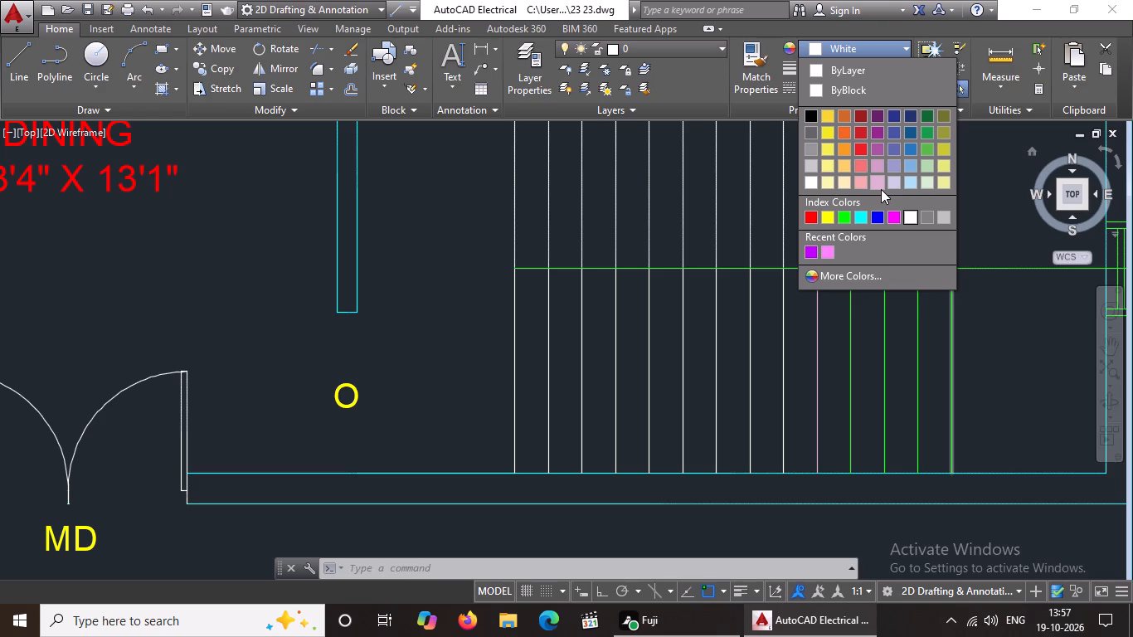
click(845, 211)
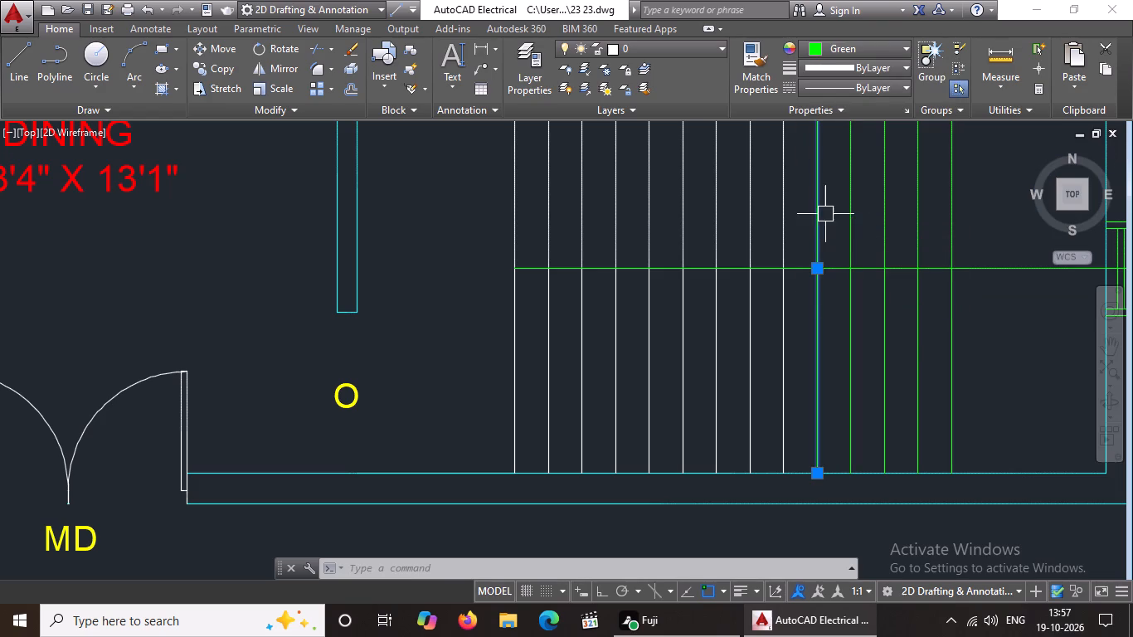
click(782, 255)
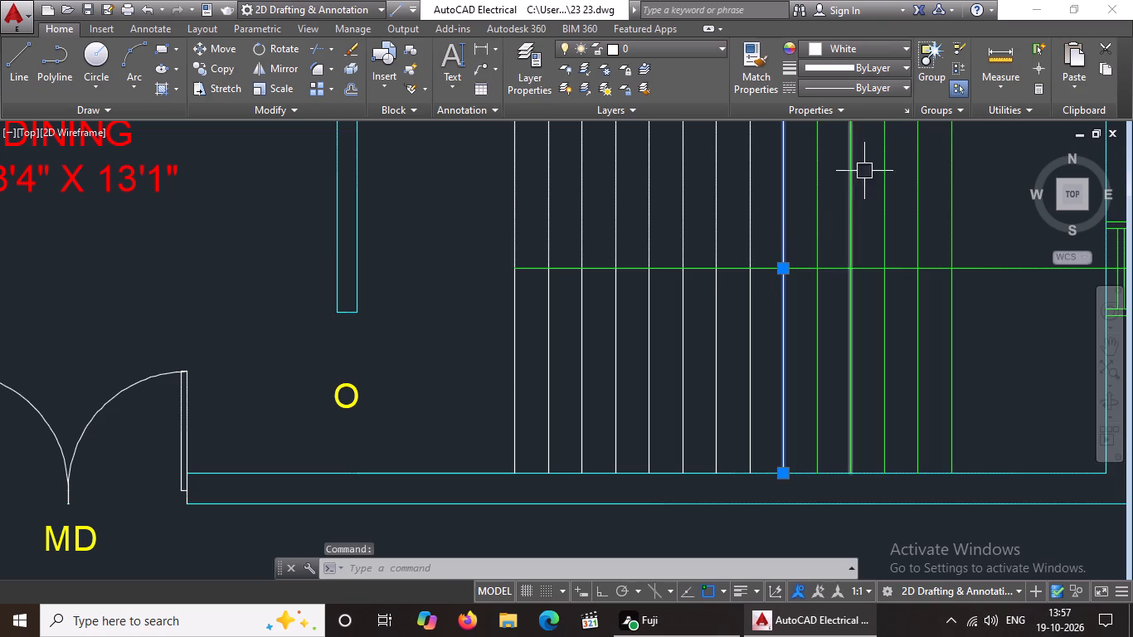
drag(880, 45, 879, 60)
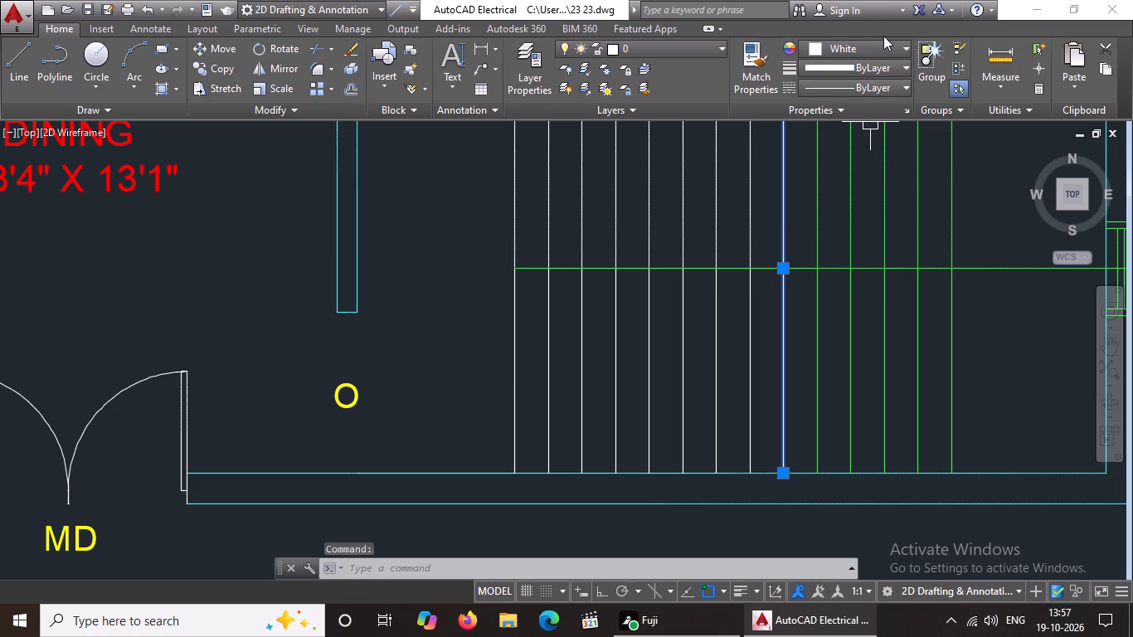
click(883, 42)
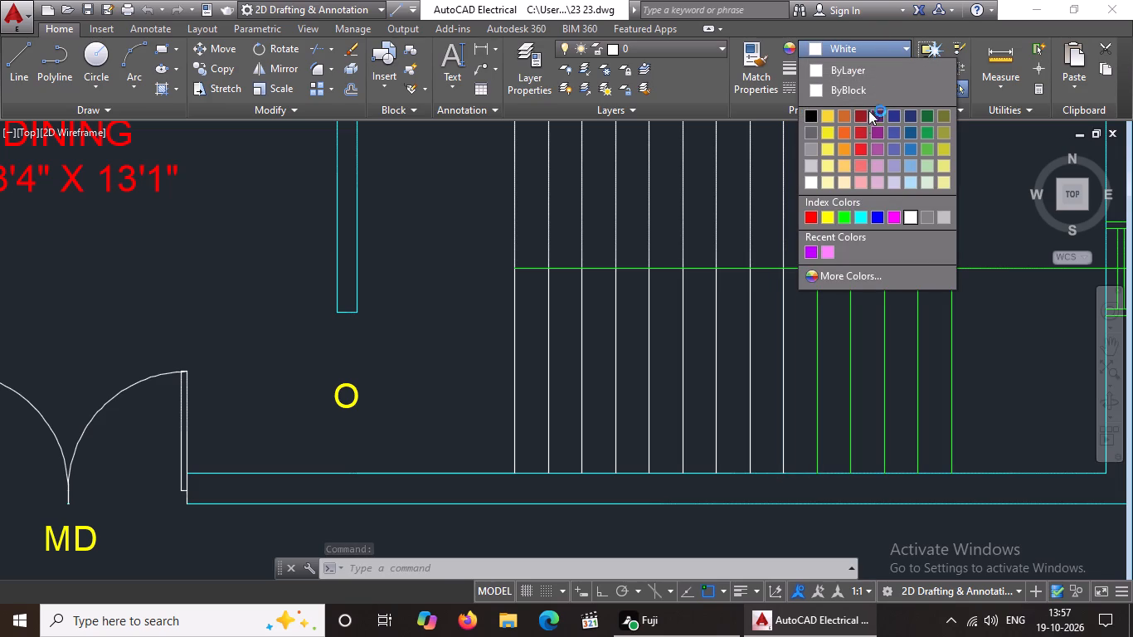
click(843, 216)
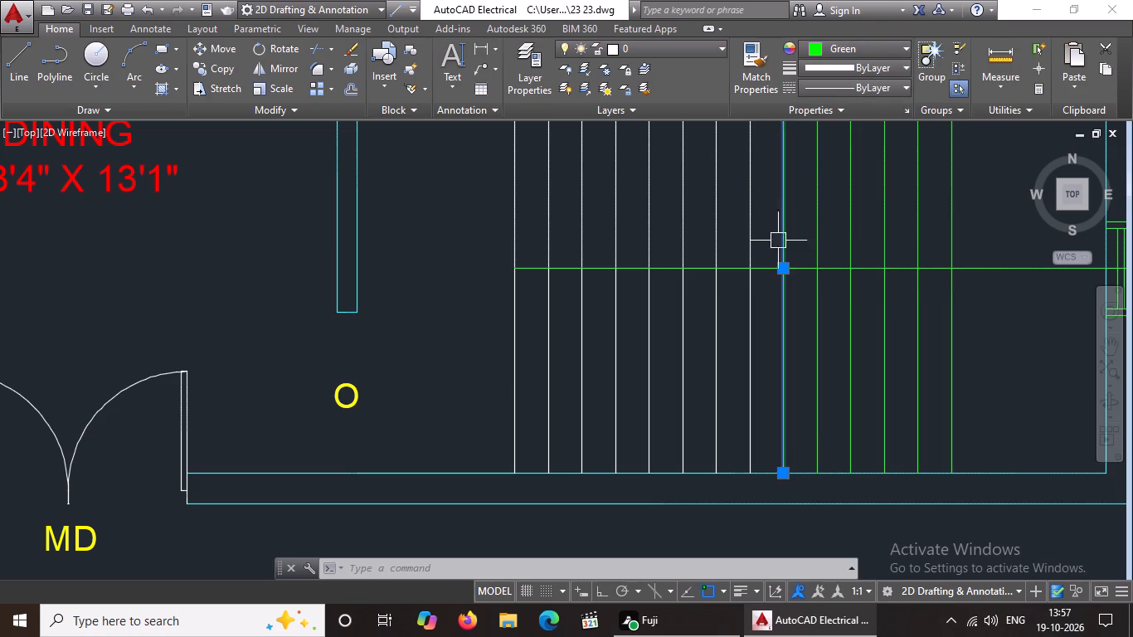
Recolor the seventh, eighth and ninth ground floor staircase tread lines from the east end to Green, one at a time.
click(754, 232)
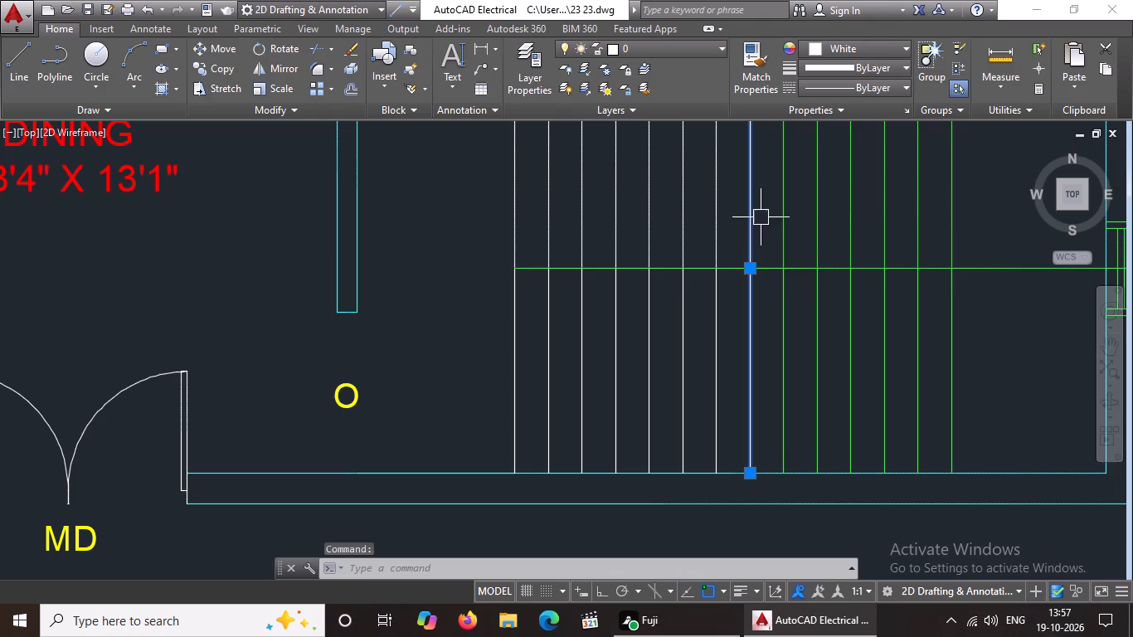
click(879, 46)
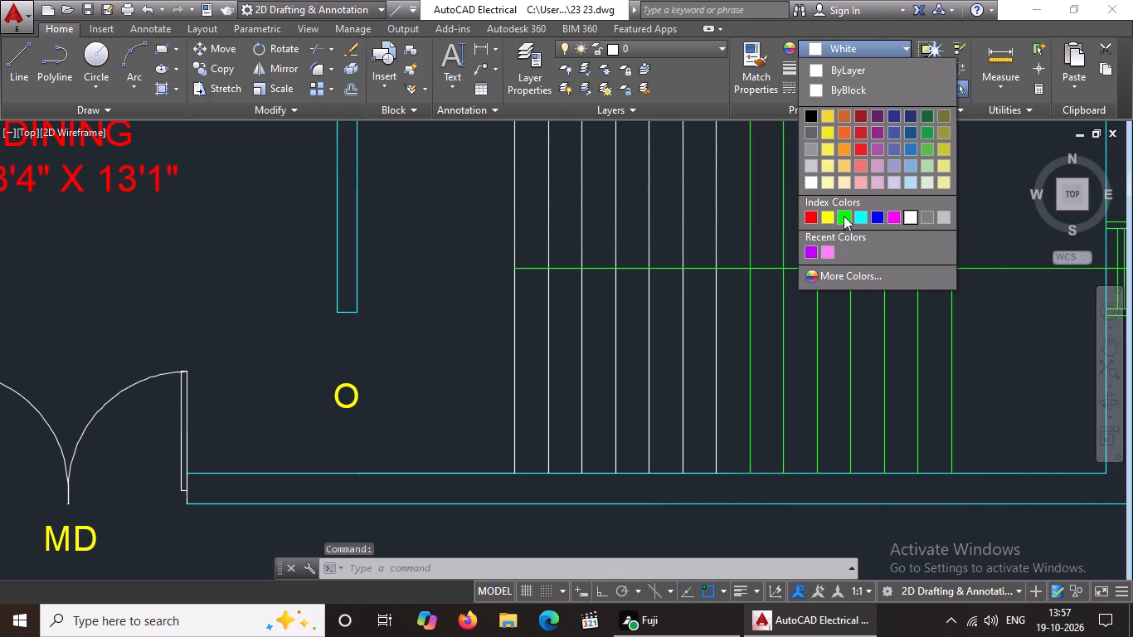
click(844, 216)
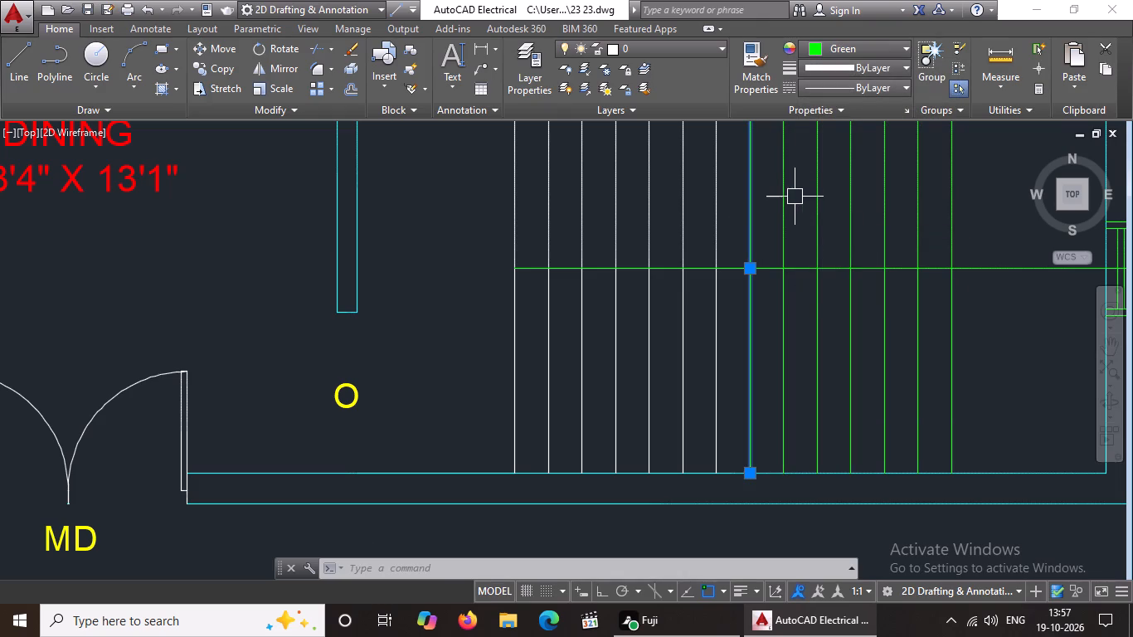
click(712, 222)
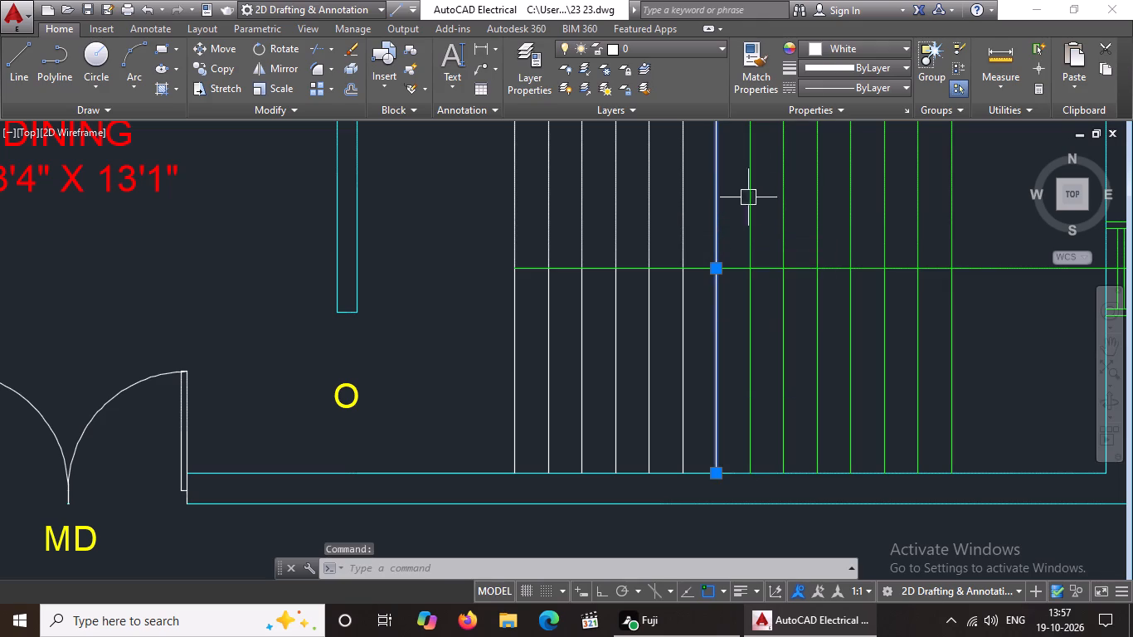
click(836, 47)
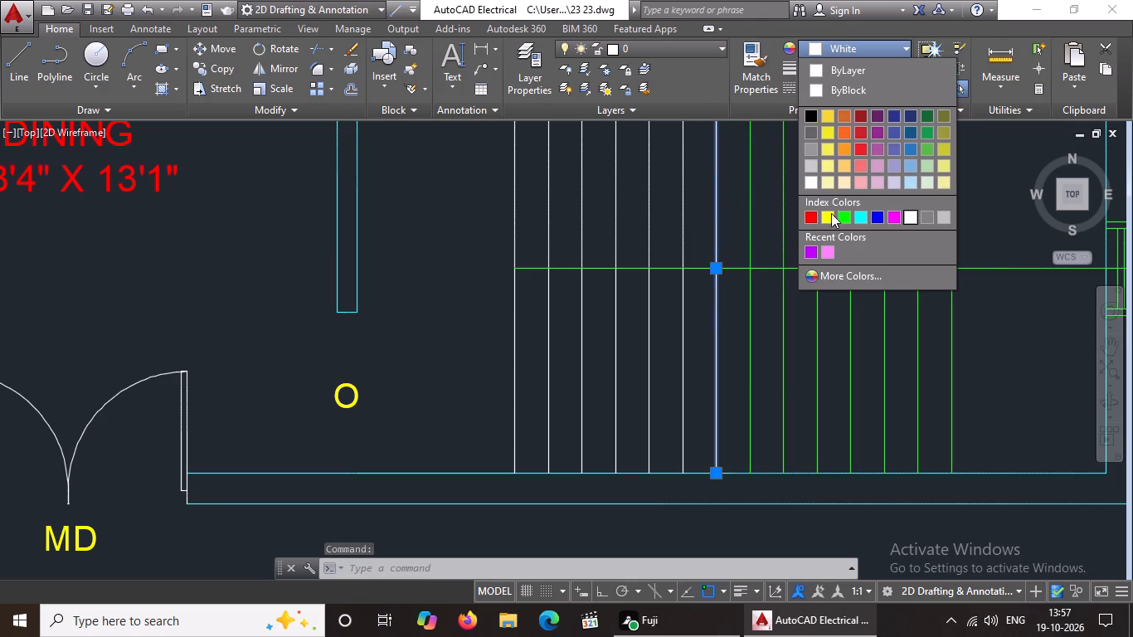
click(843, 212)
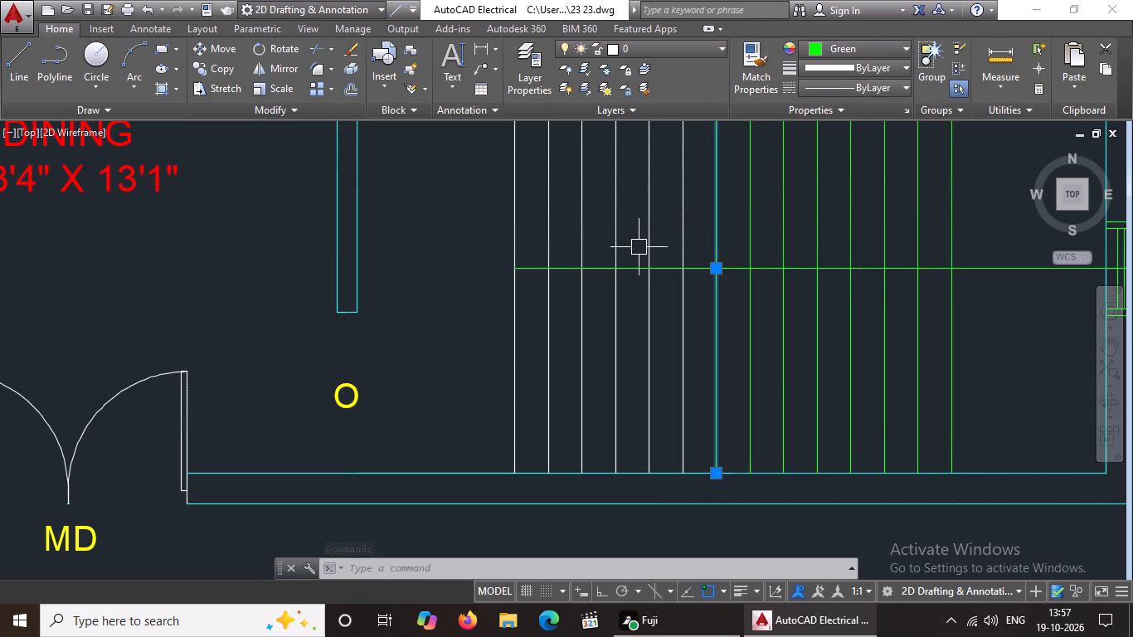
click(683, 237)
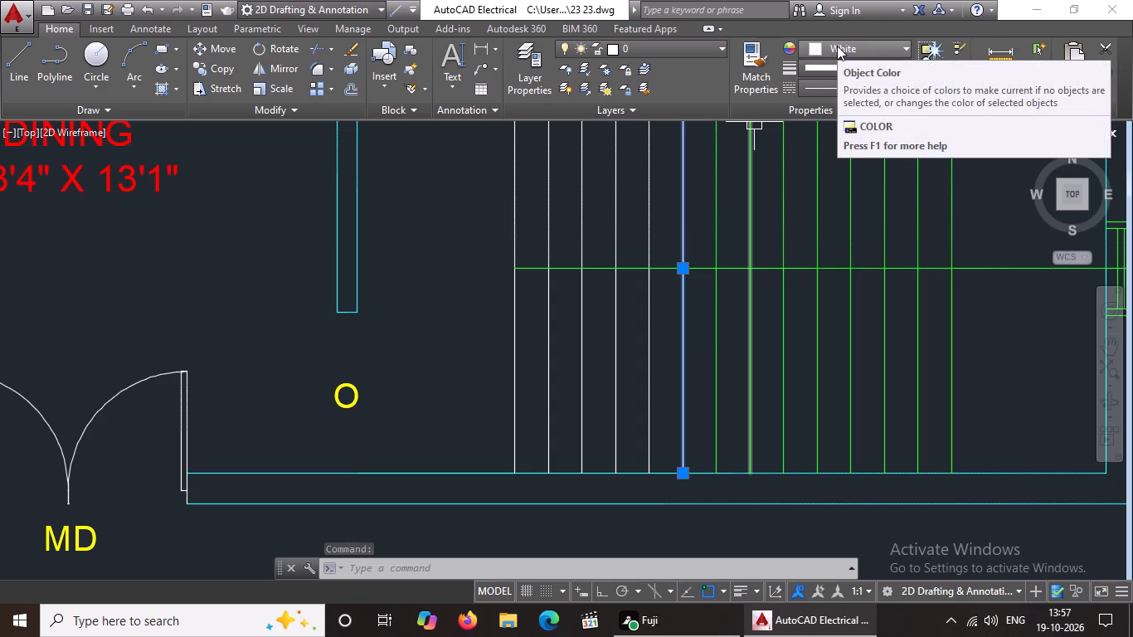
click(840, 38)
click(840, 48)
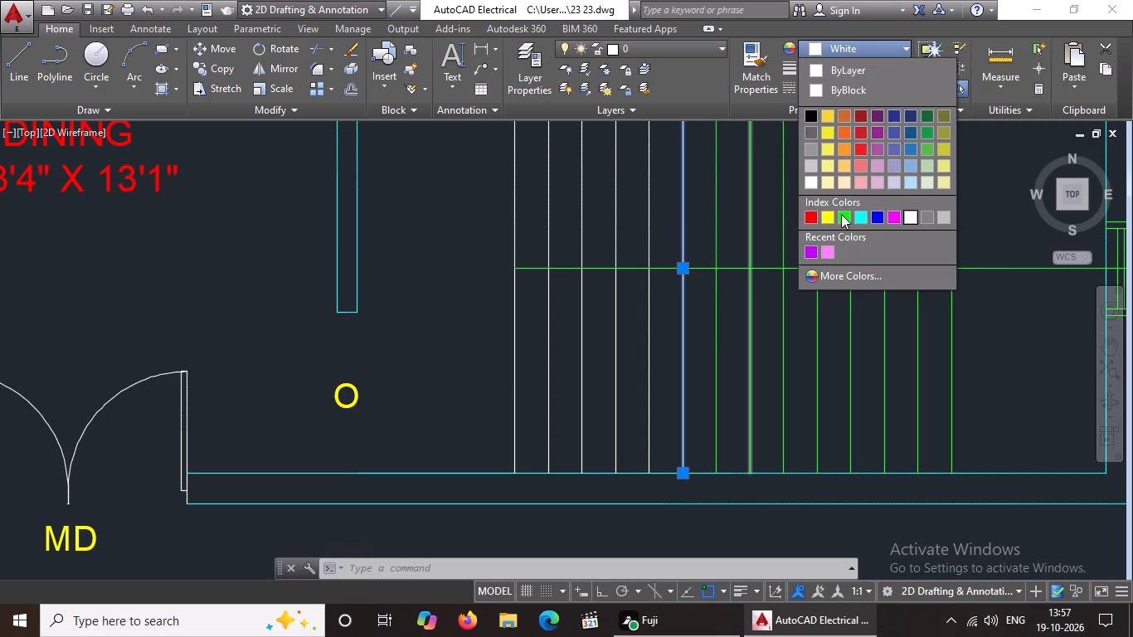
click(842, 214)
Recolor the tenth, eleventh and twelfth ground floor staircase tread lines from the east end to Green, one at a time.
click(653, 245)
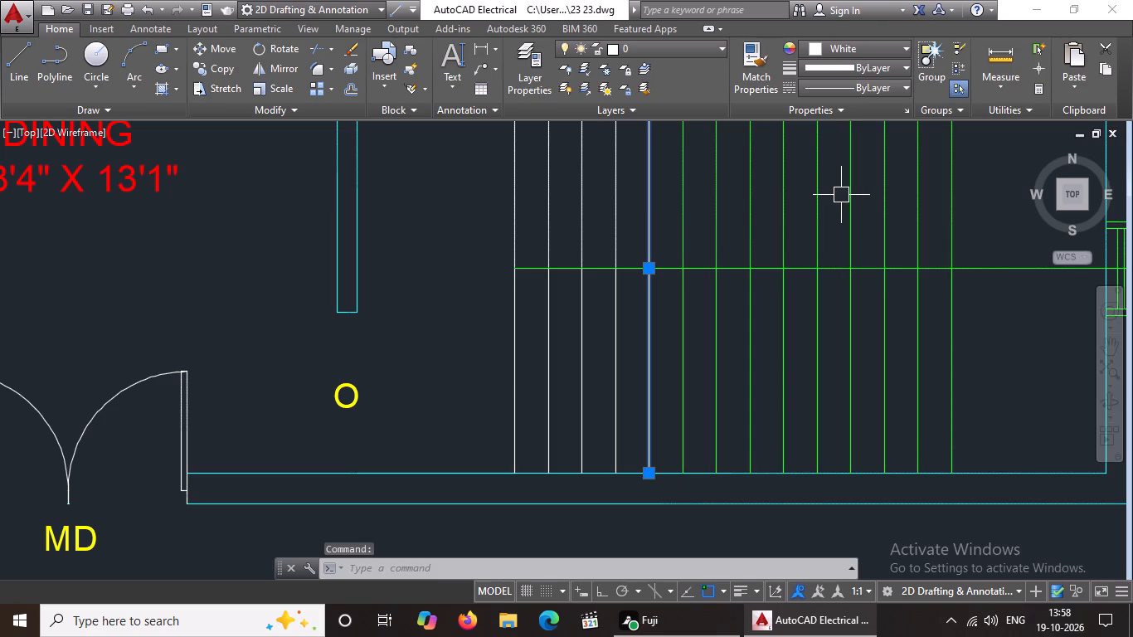
middle_drag(839, 199, 796, 312)
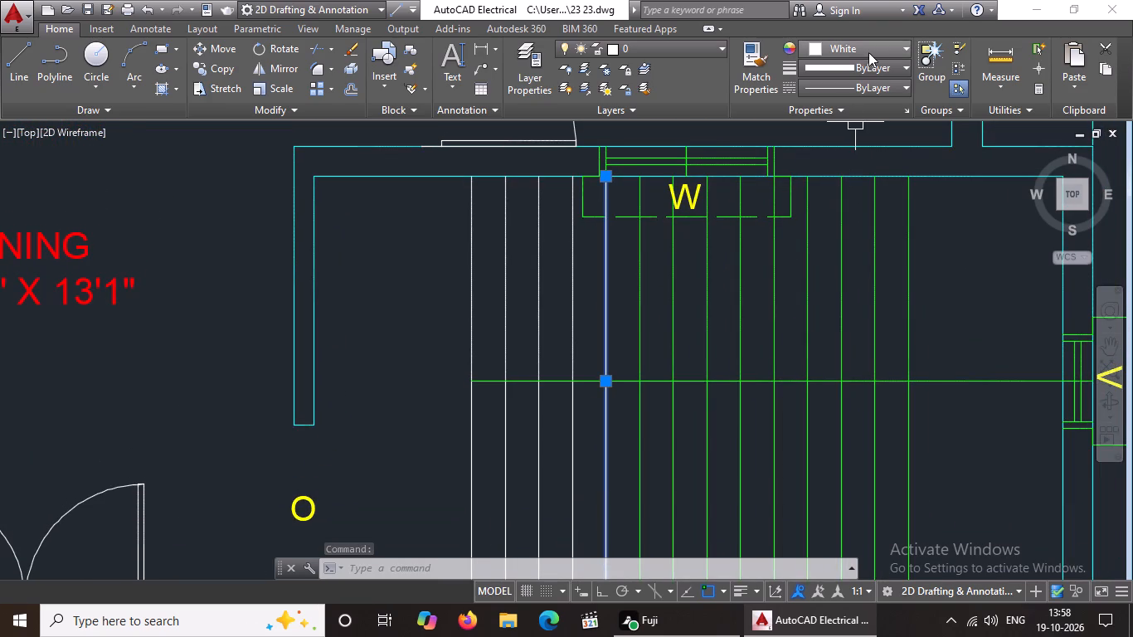
click(868, 52)
click(842, 210)
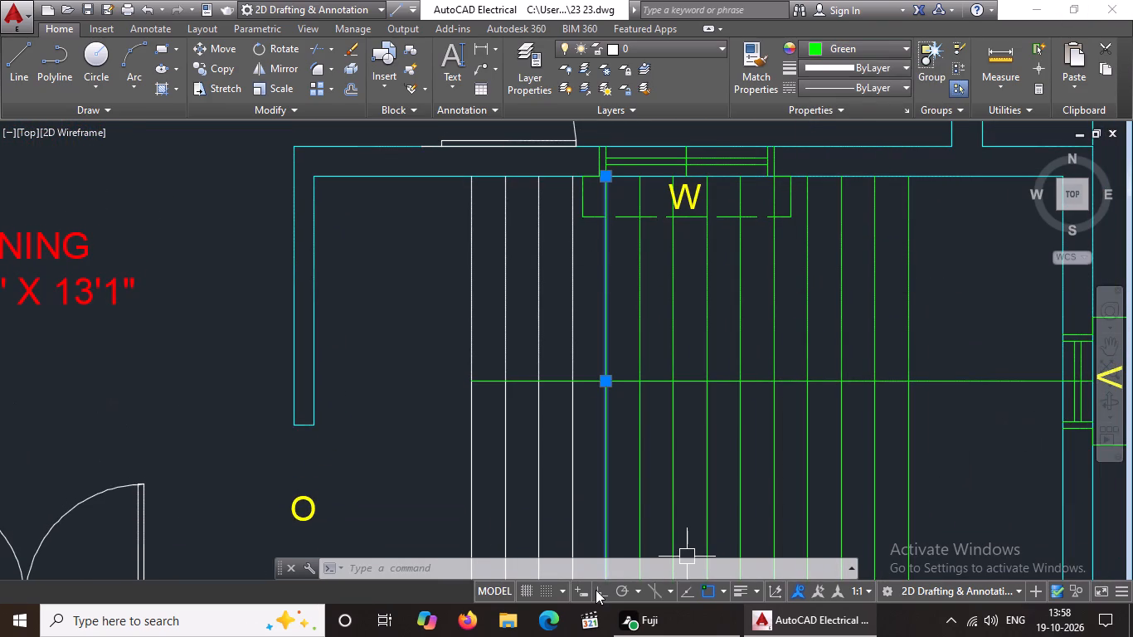
scroll(783, 455, down, 3)
scroll(713, 466, up, 2)
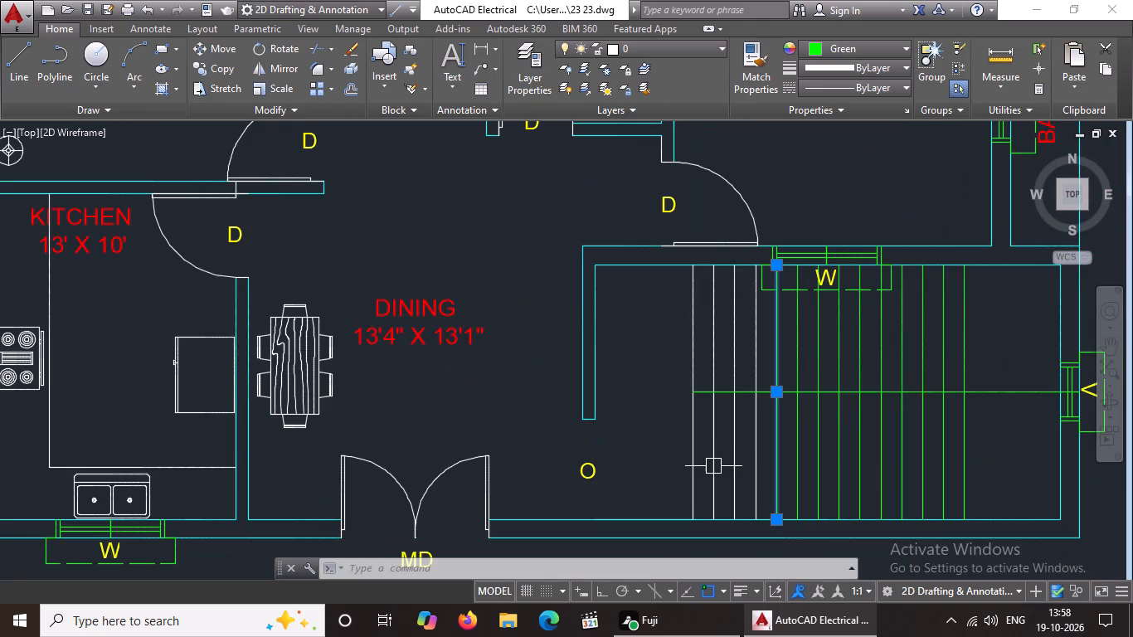
scroll(801, 450, up, 2)
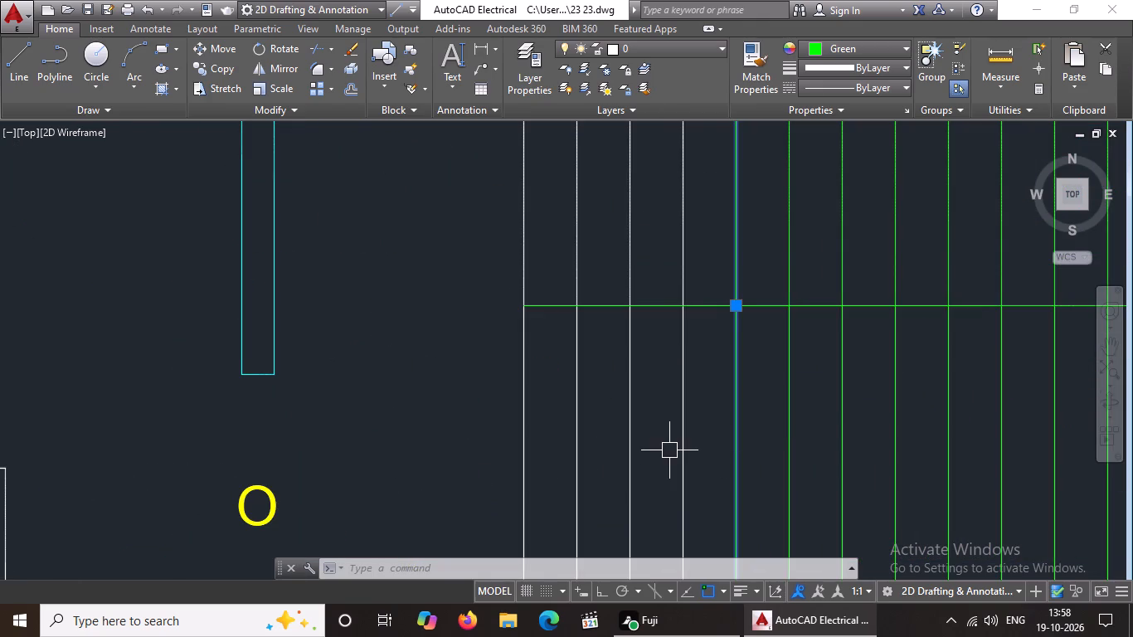
click(686, 440)
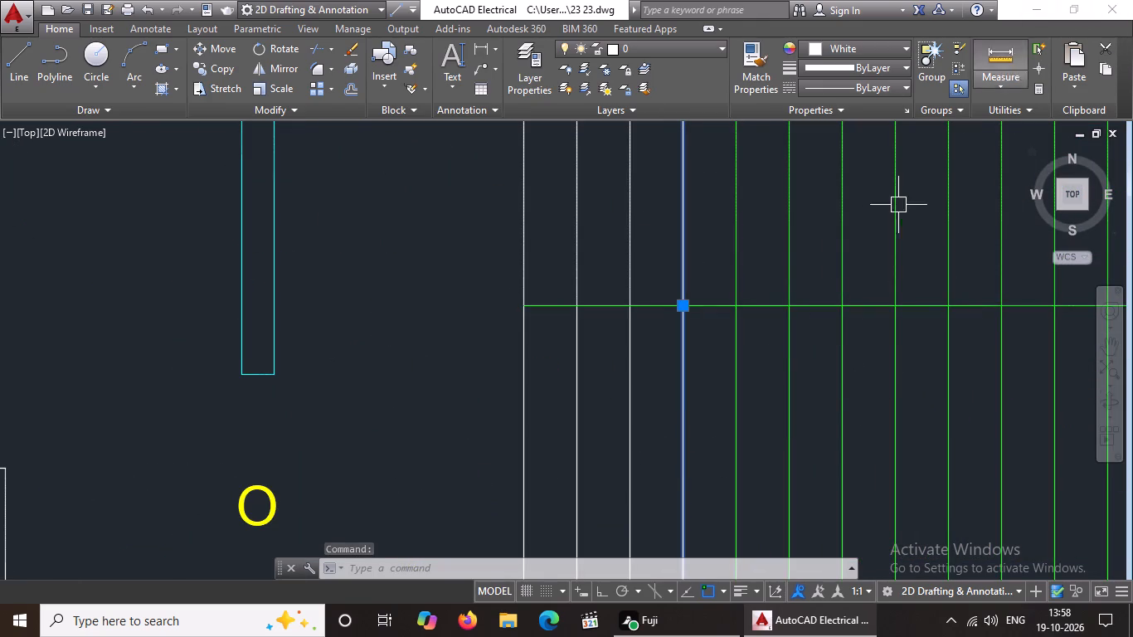
click(898, 41)
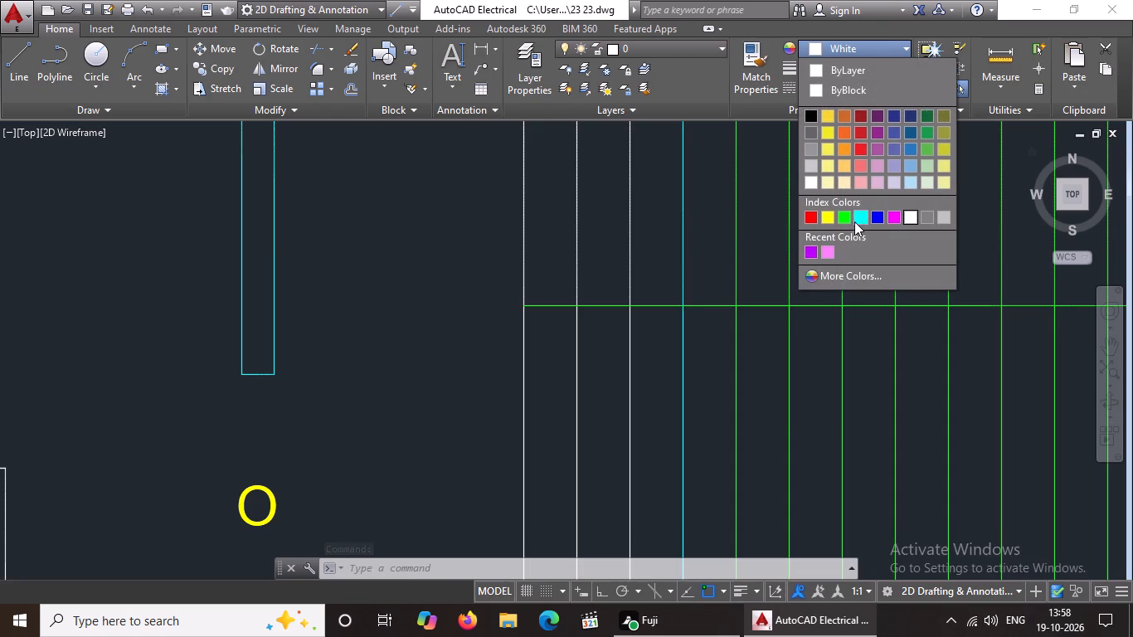
click(842, 218)
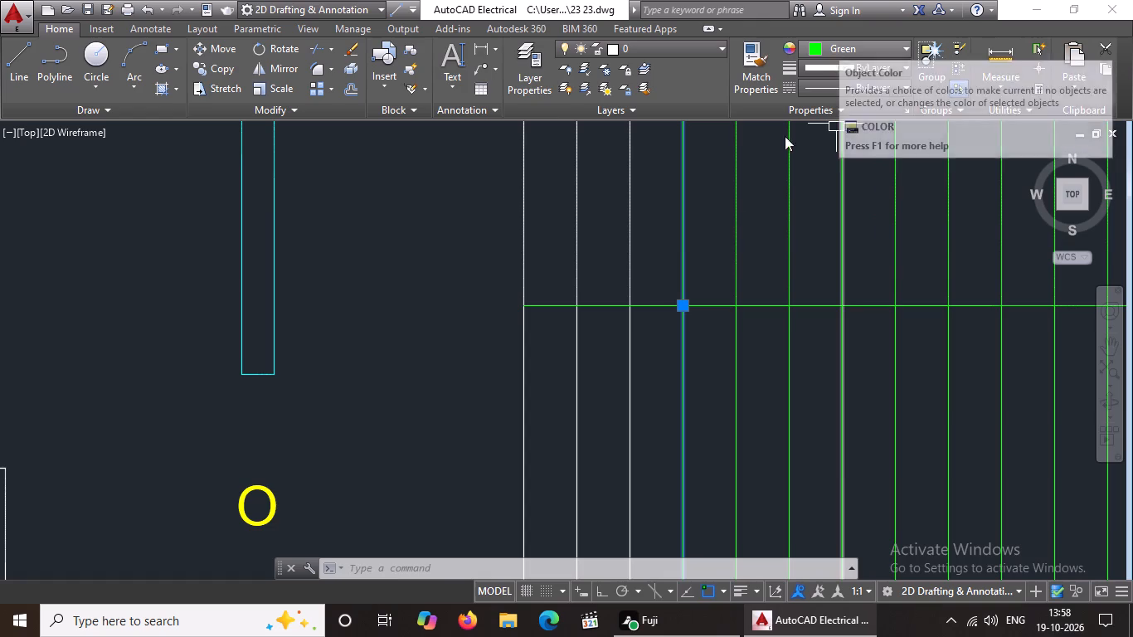
click(626, 245)
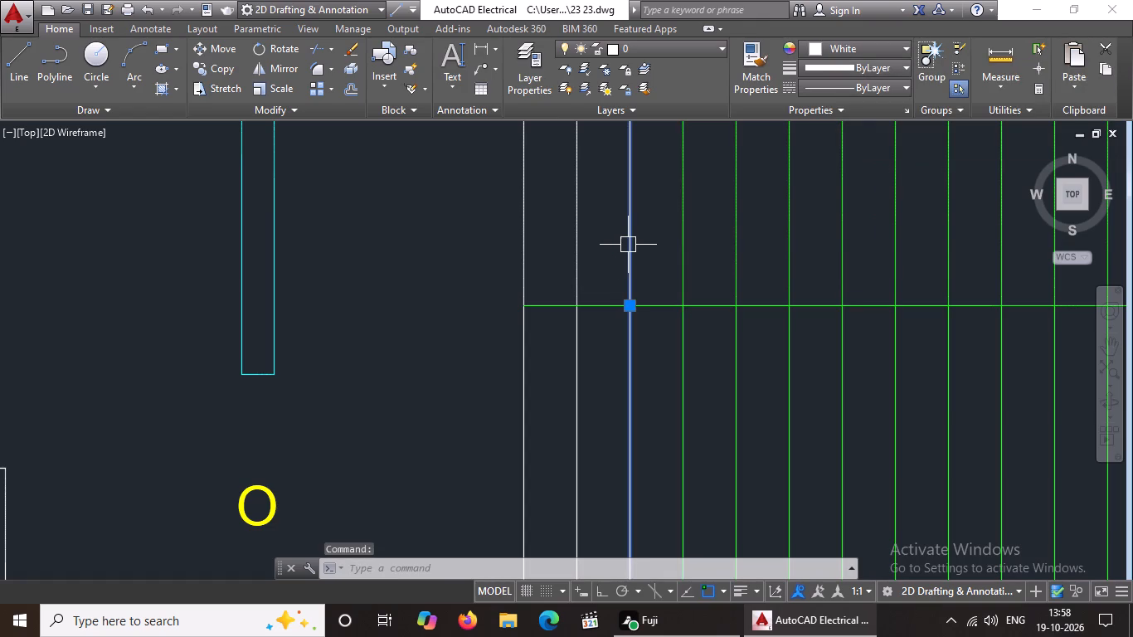
click(873, 39)
click(857, 45)
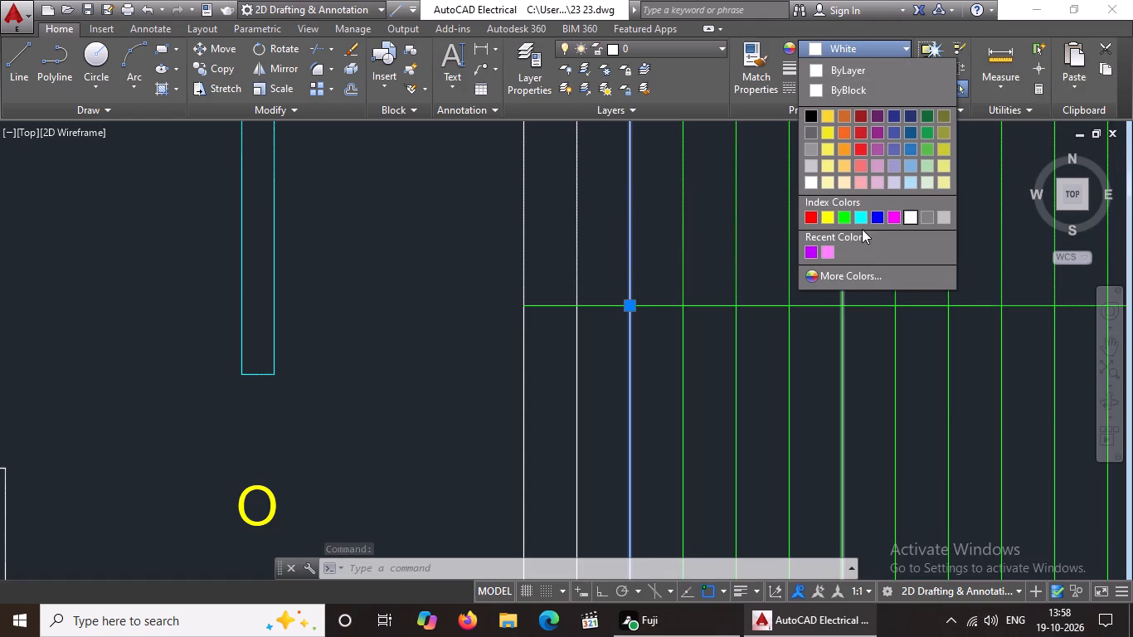
click(844, 221)
Recolor the two westernmost tread lines of the ground floor staircase to Green, one at a time, and clear the selection.
scroll(697, 269, down, 4)
scroll(672, 268, up, 3)
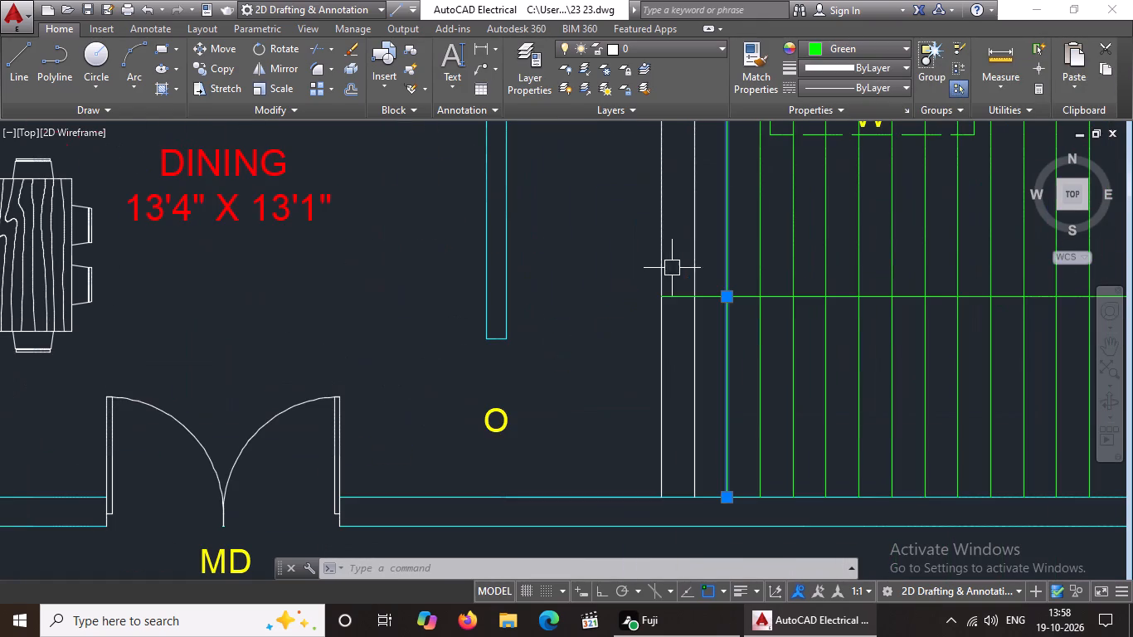
click(696, 258)
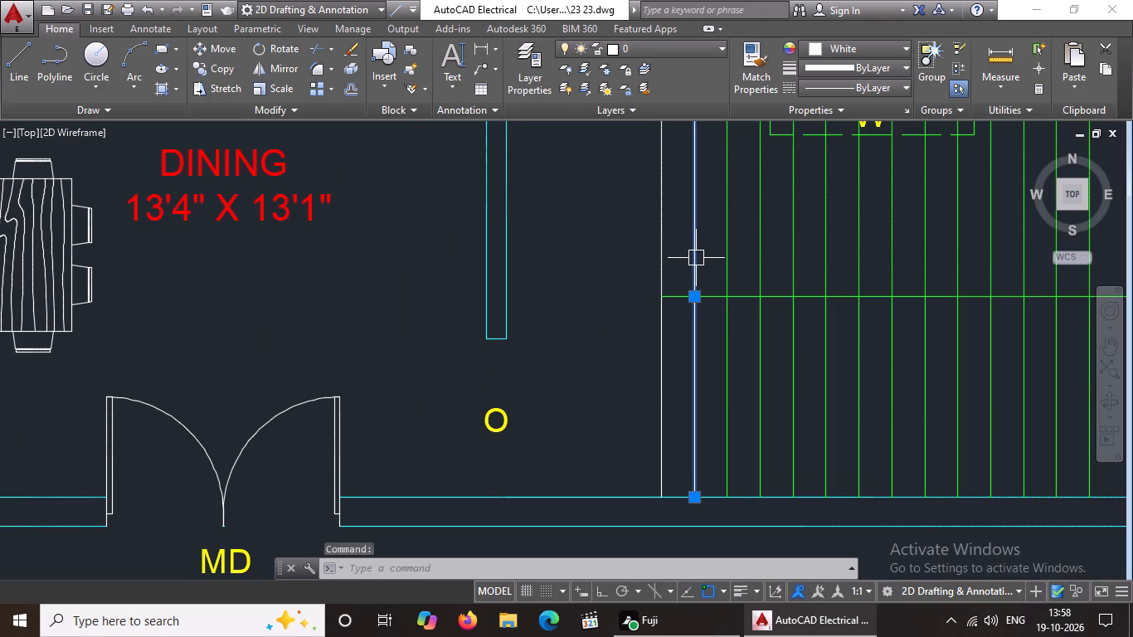
click(858, 43)
click(847, 220)
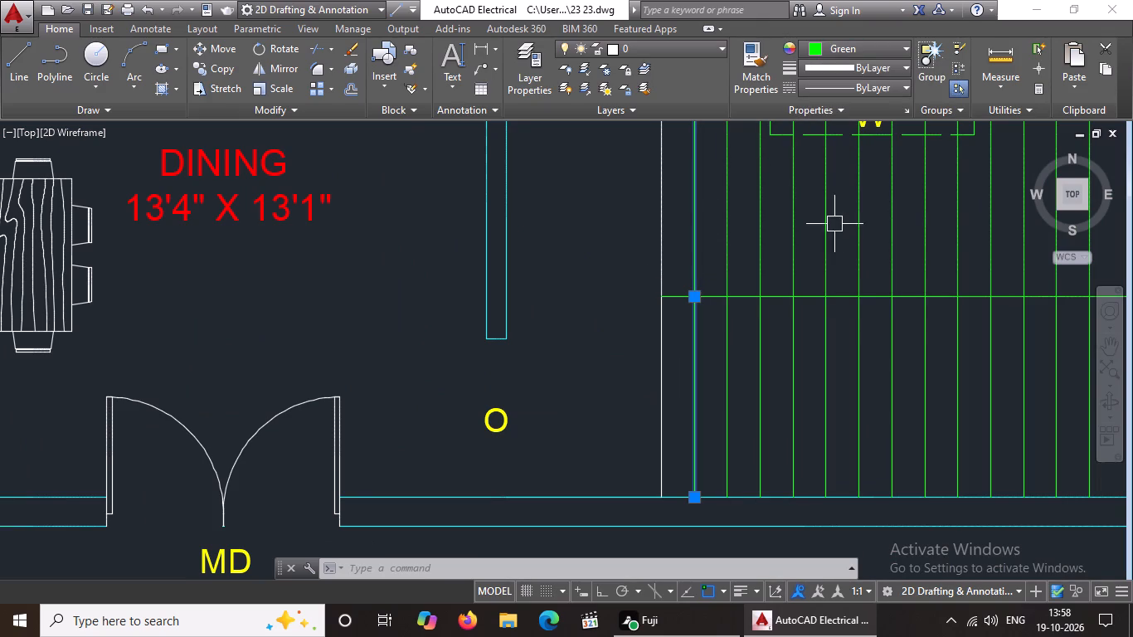
click(845, 38)
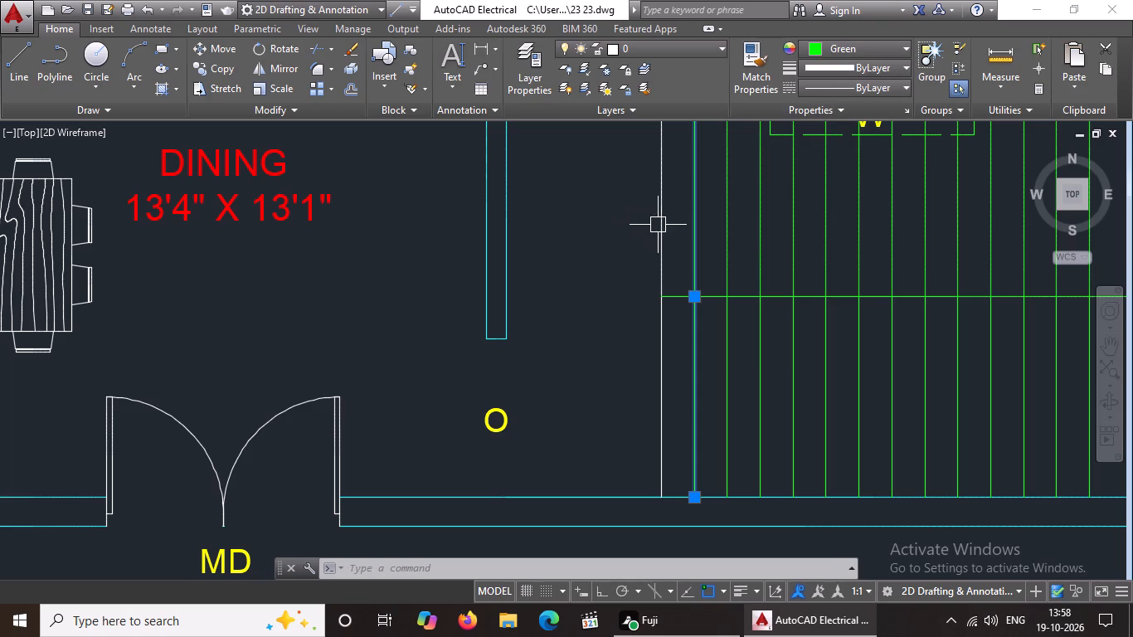
click(660, 223)
click(837, 44)
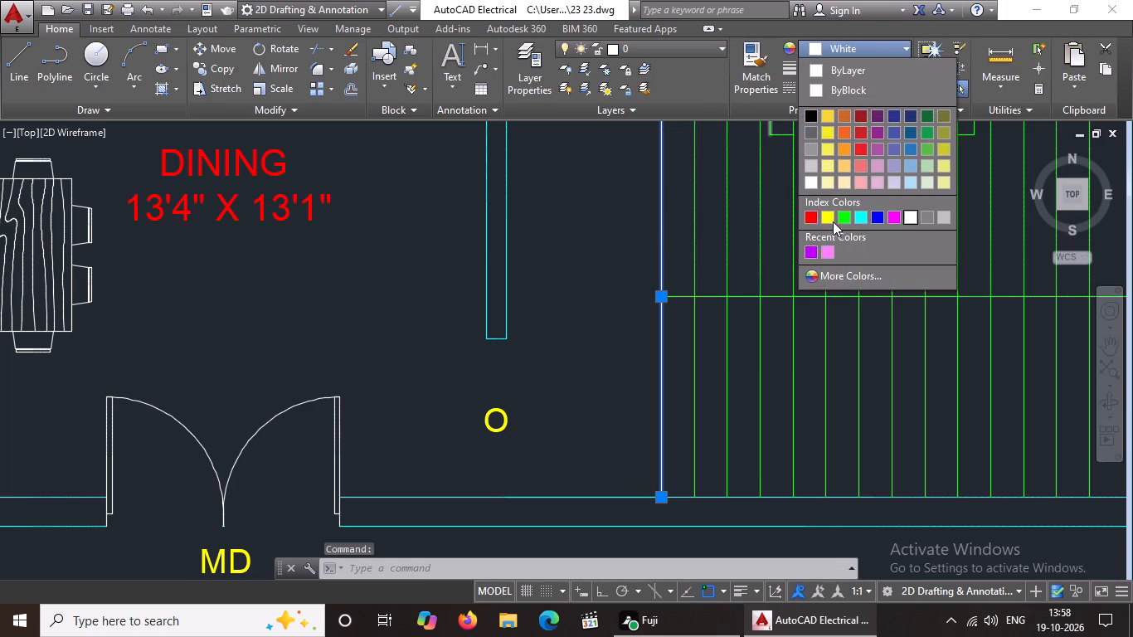
click(844, 219)
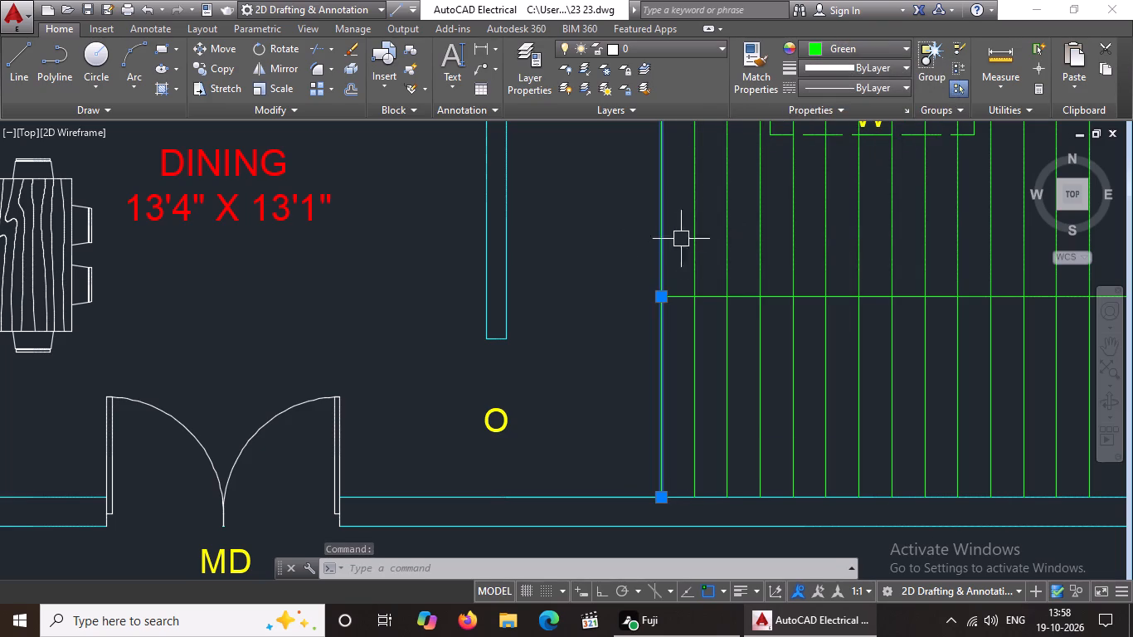
drag(877, 45, 877, 53)
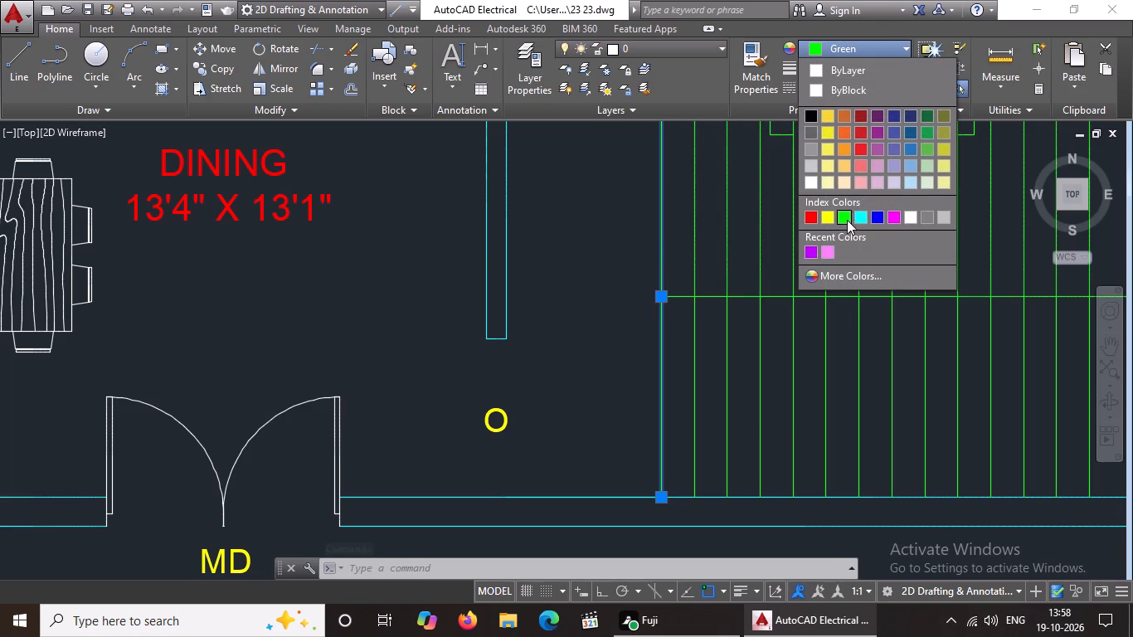
click(847, 221)
scroll(716, 316, down, 2)
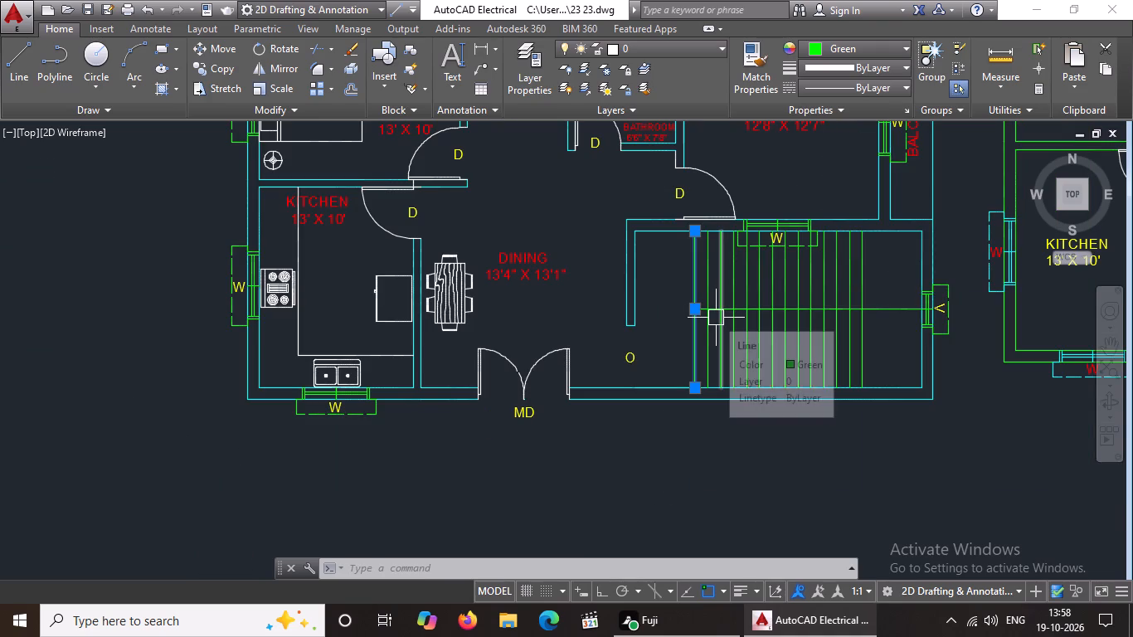
key(Escape)
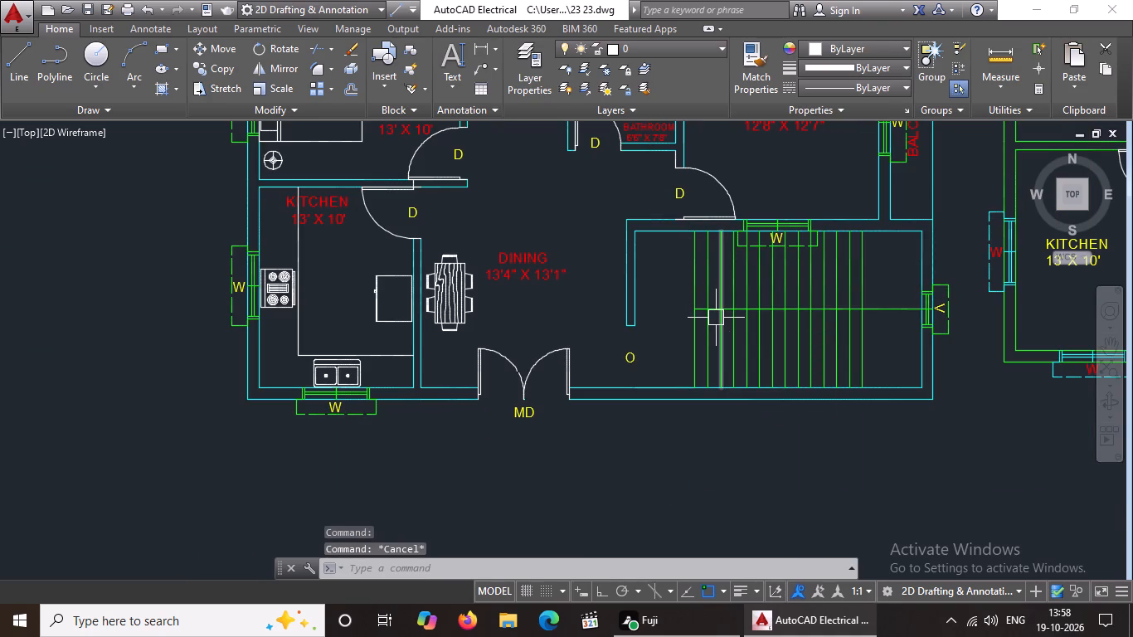
Recolor the first floor staircase tread lines and the enclosed W label and dashed window outline to white (255,255,255), then clear the selection.
scroll(700, 310, down, 2)
middle_drag(847, 303, 799, 313)
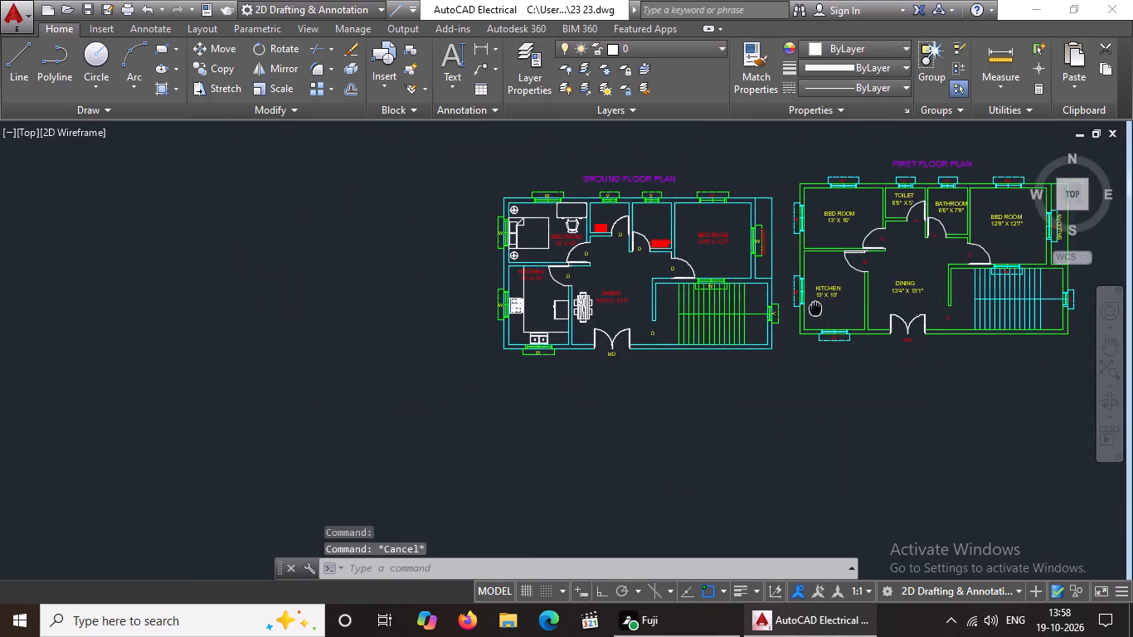
middle_drag(799, 313, 617, 346)
scroll(724, 343, up, 2)
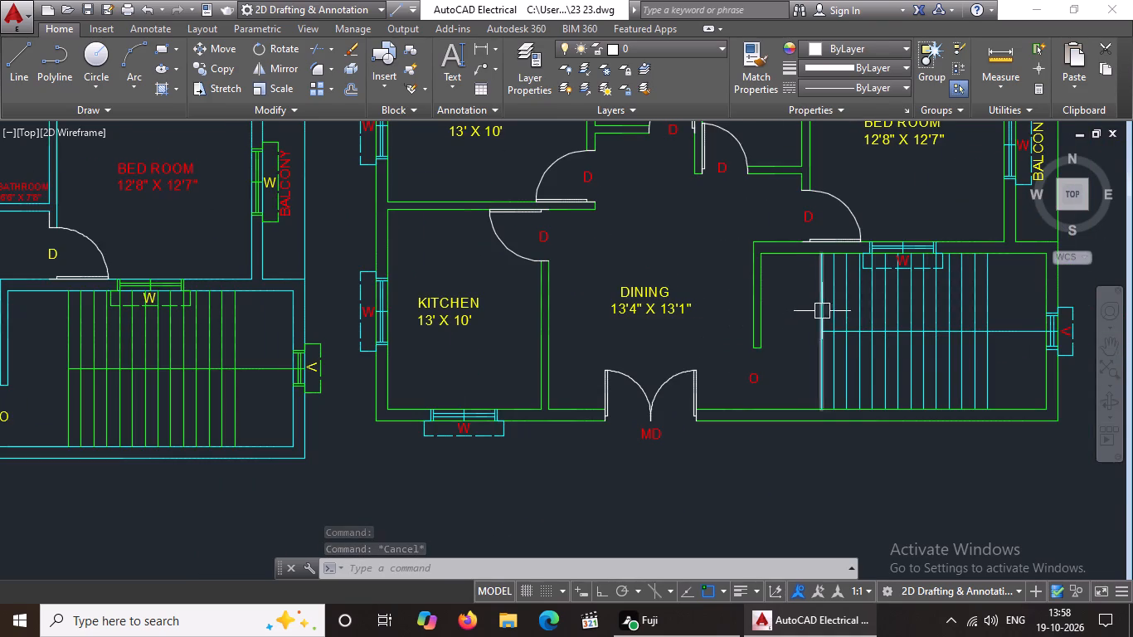
scroll(877, 308, down, 1)
middle_drag(854, 311, 777, 326)
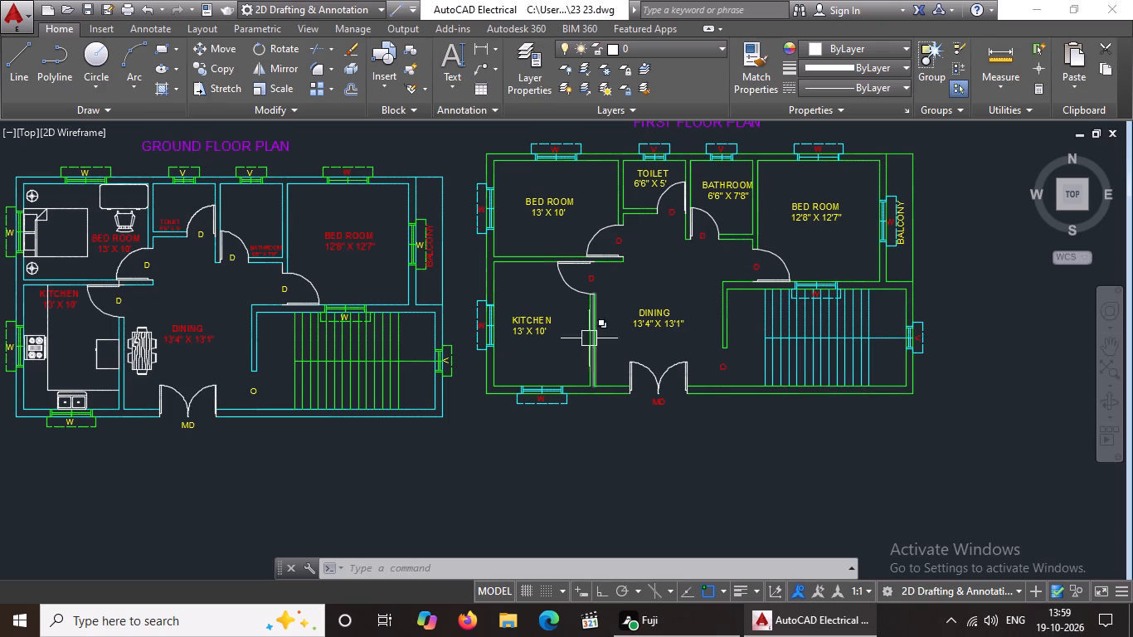
scroll(800, 353, up, 2)
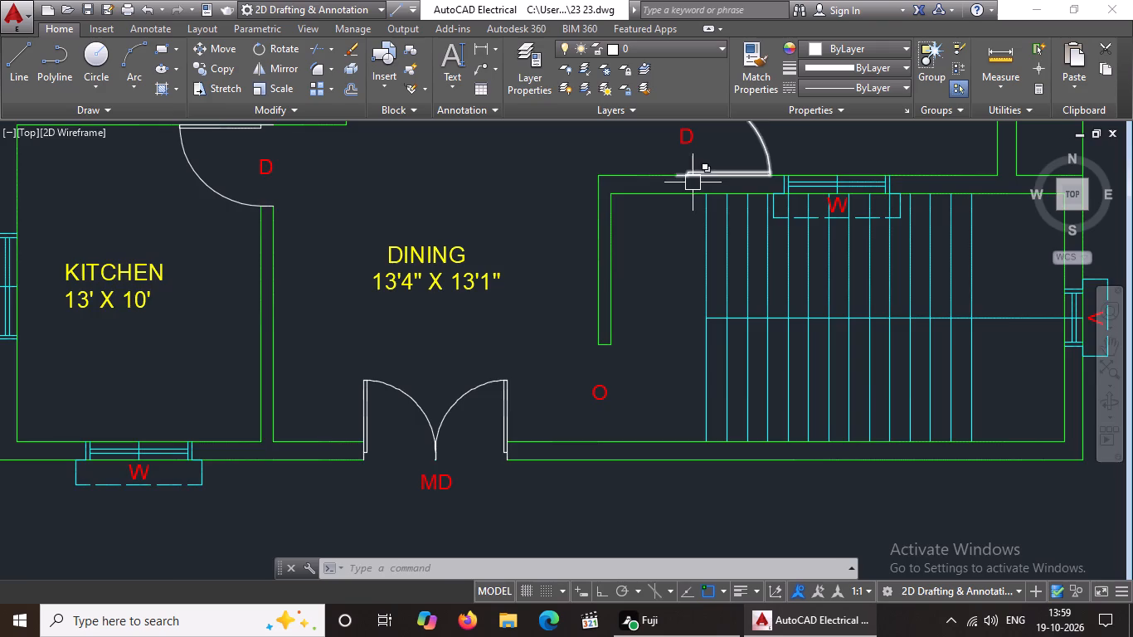
scroll(693, 186, up, 2)
drag(688, 193, 705, 212)
scroll(766, 246, down, 5)
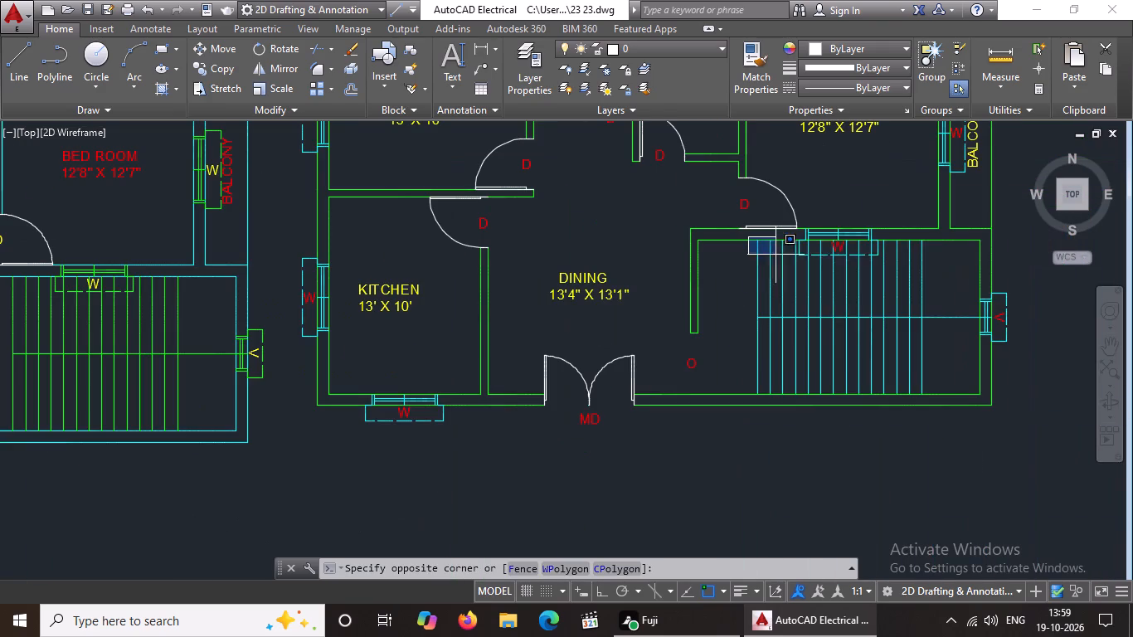
click(940, 403)
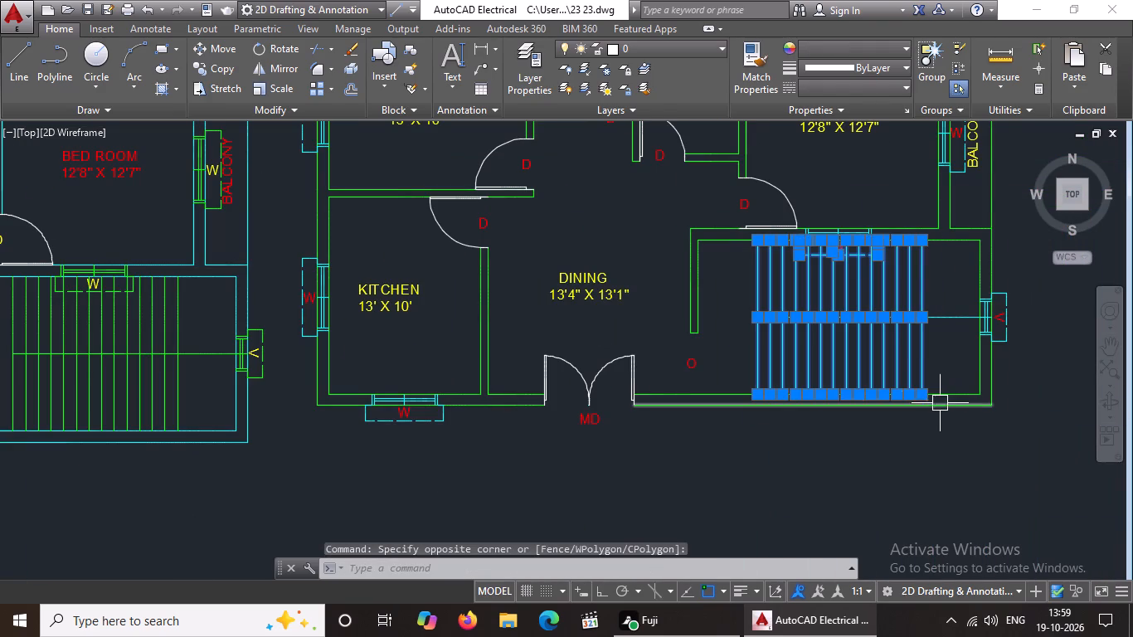
click(891, 51)
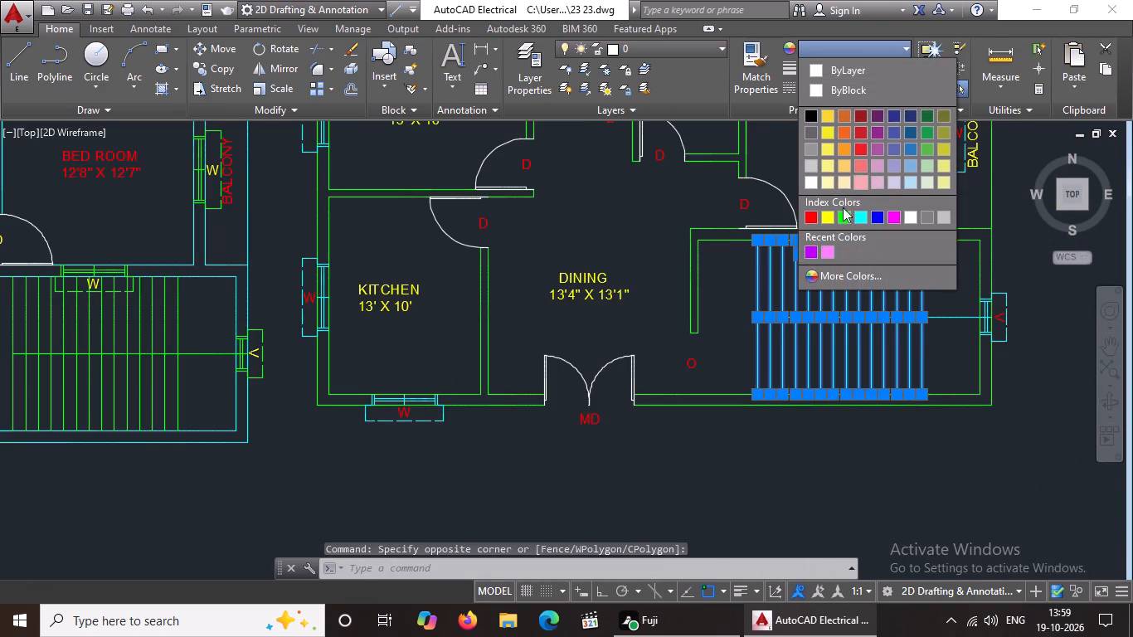
click(811, 180)
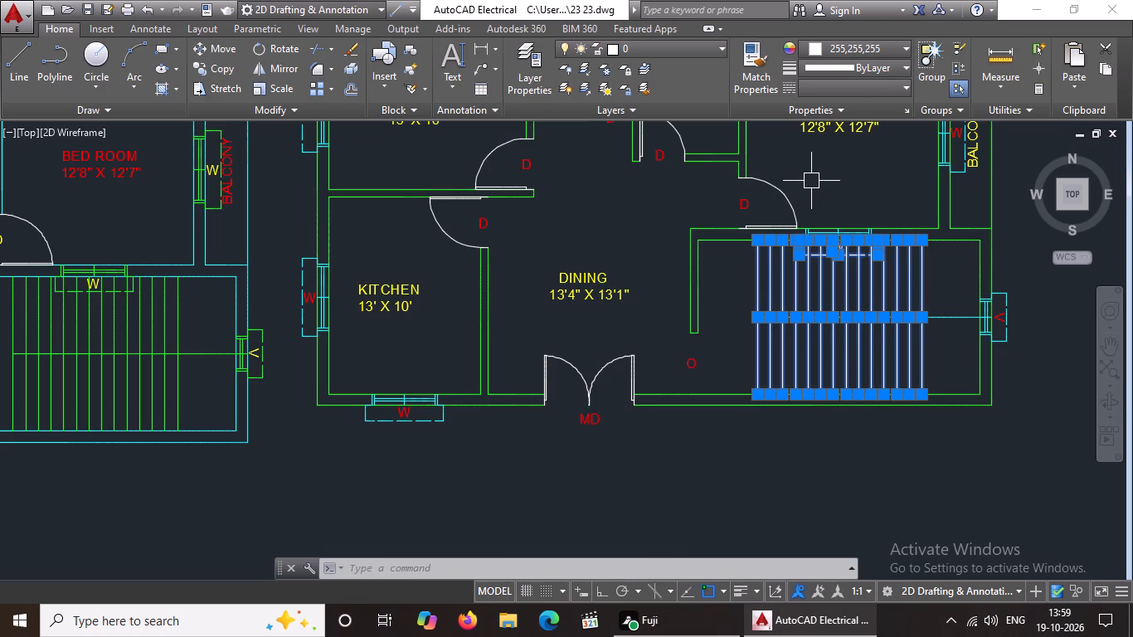
key(Escape)
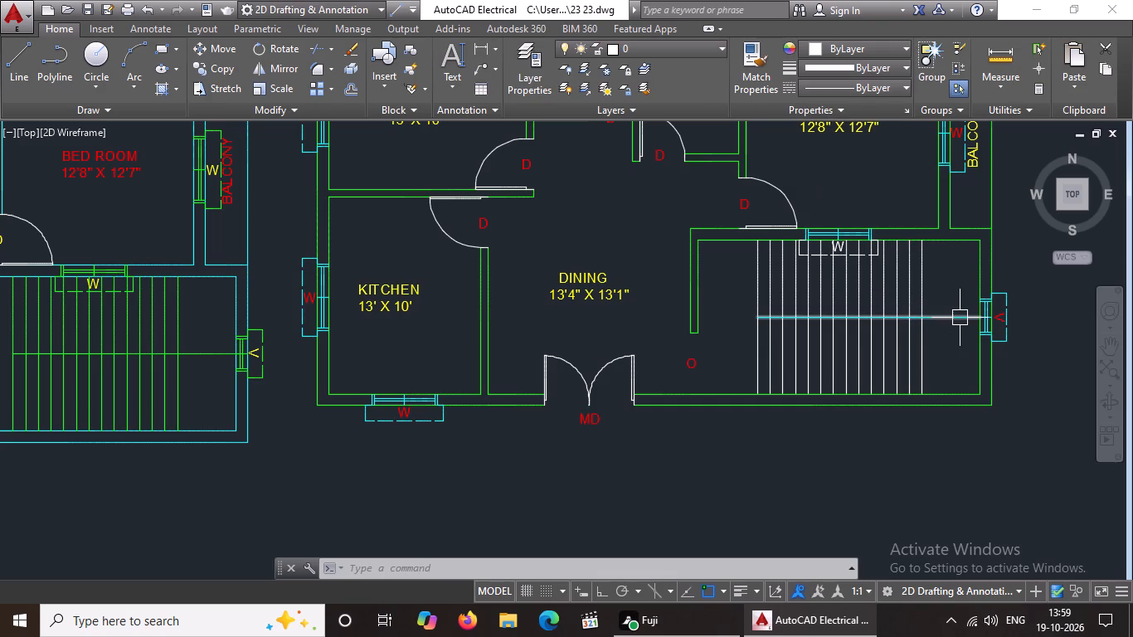
Recolor the two westernmost tread lines of the first floor staircase to Cyan, one at a time.
scroll(795, 326, up, 2)
click(694, 284)
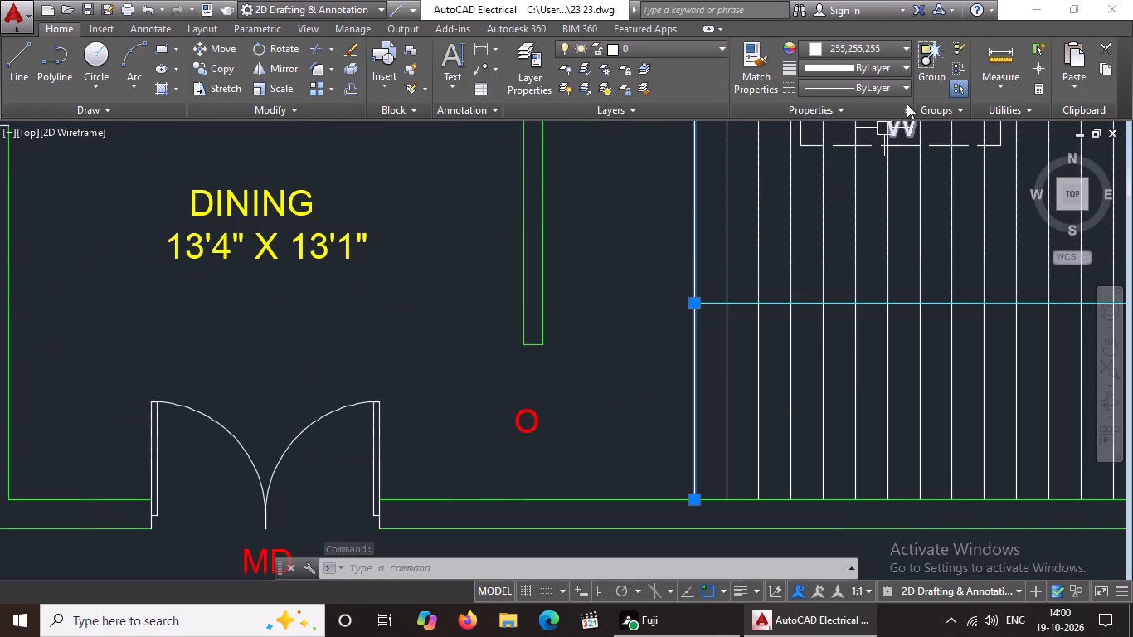
click(885, 46)
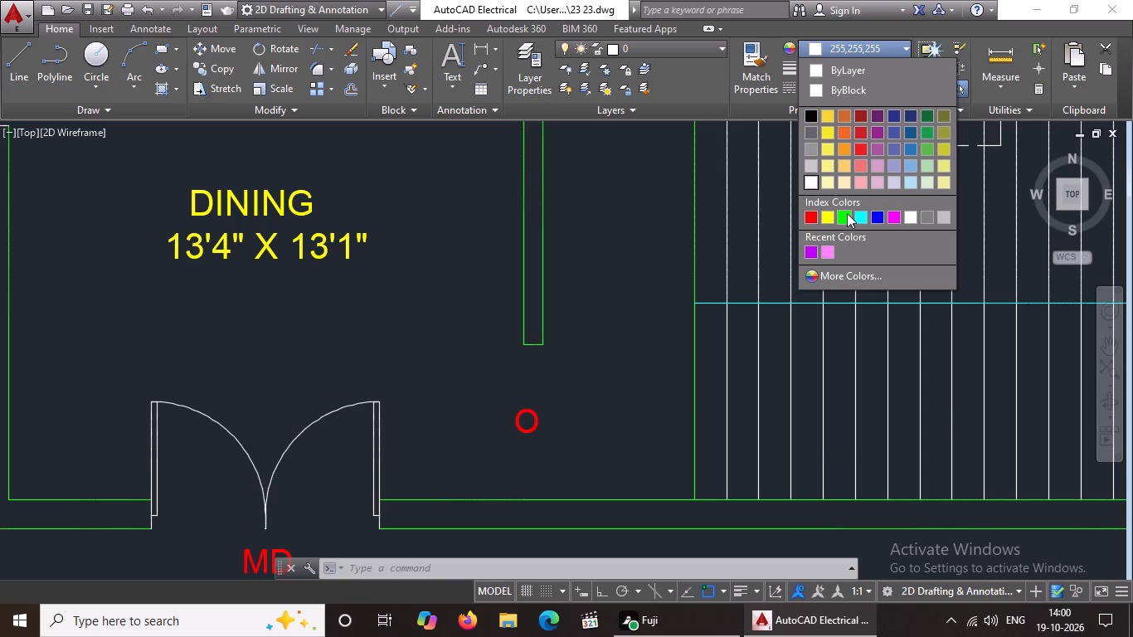
click(856, 212)
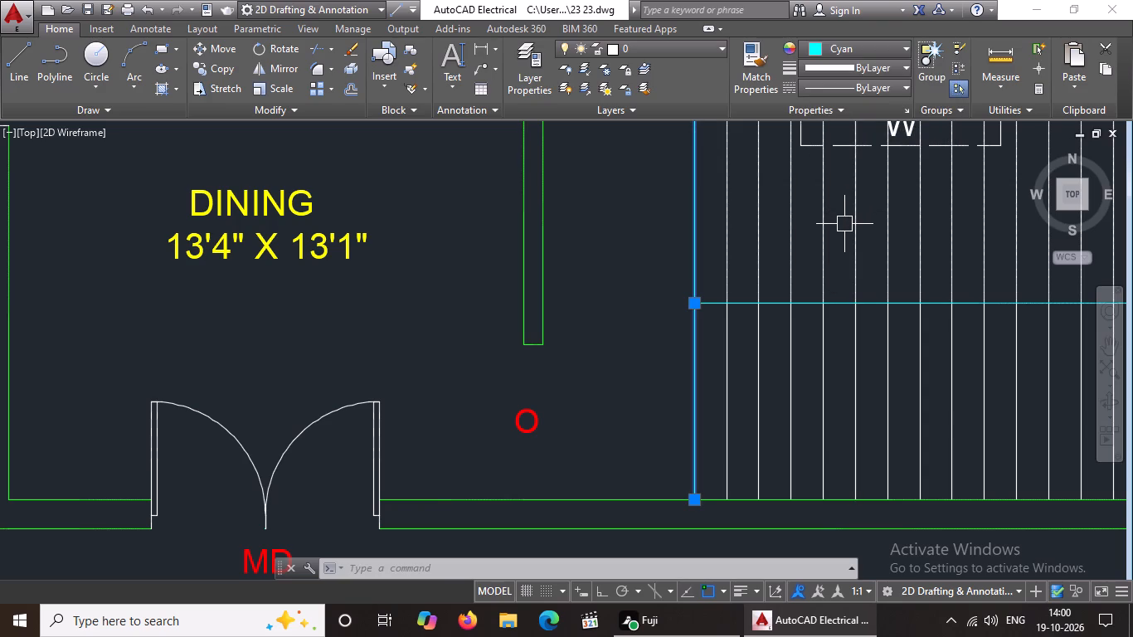
click(732, 257)
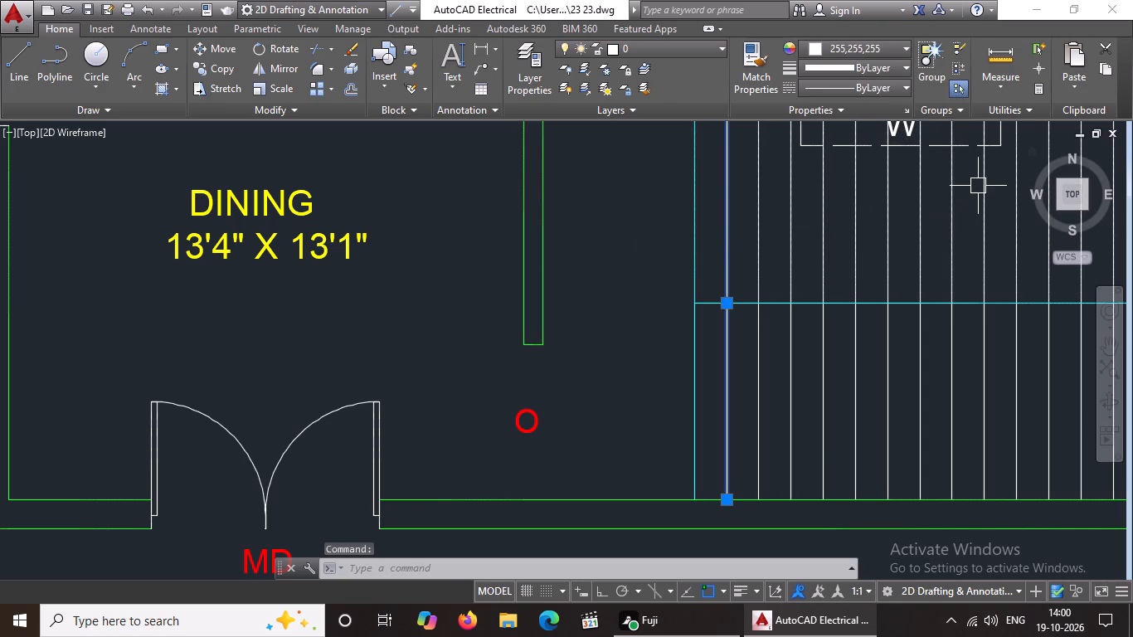
drag(877, 46, 877, 55)
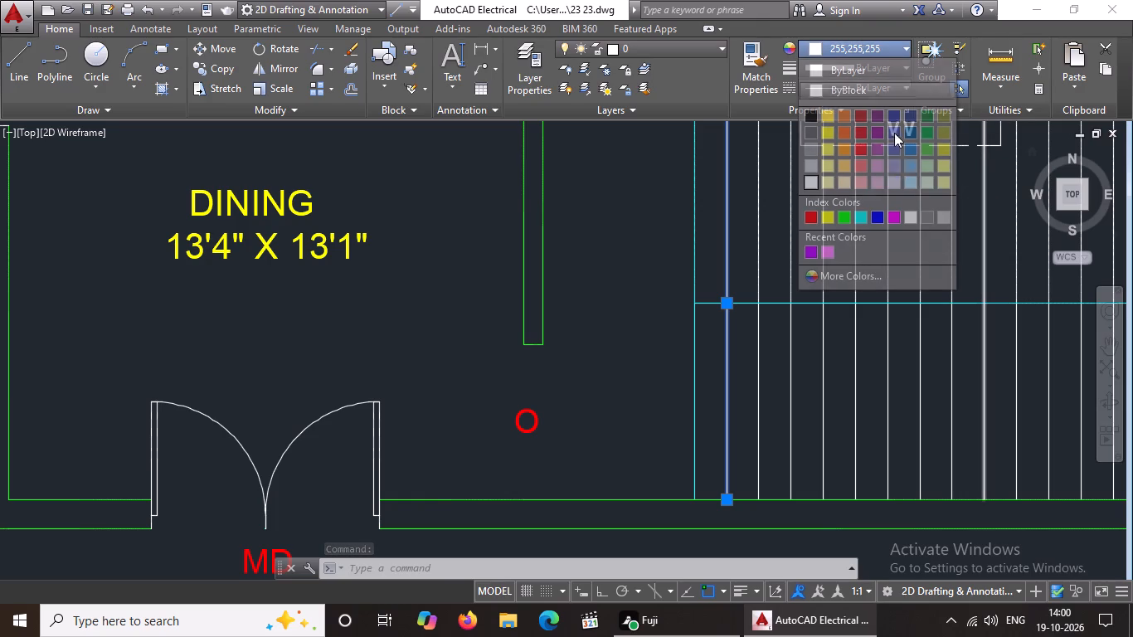
click(862, 216)
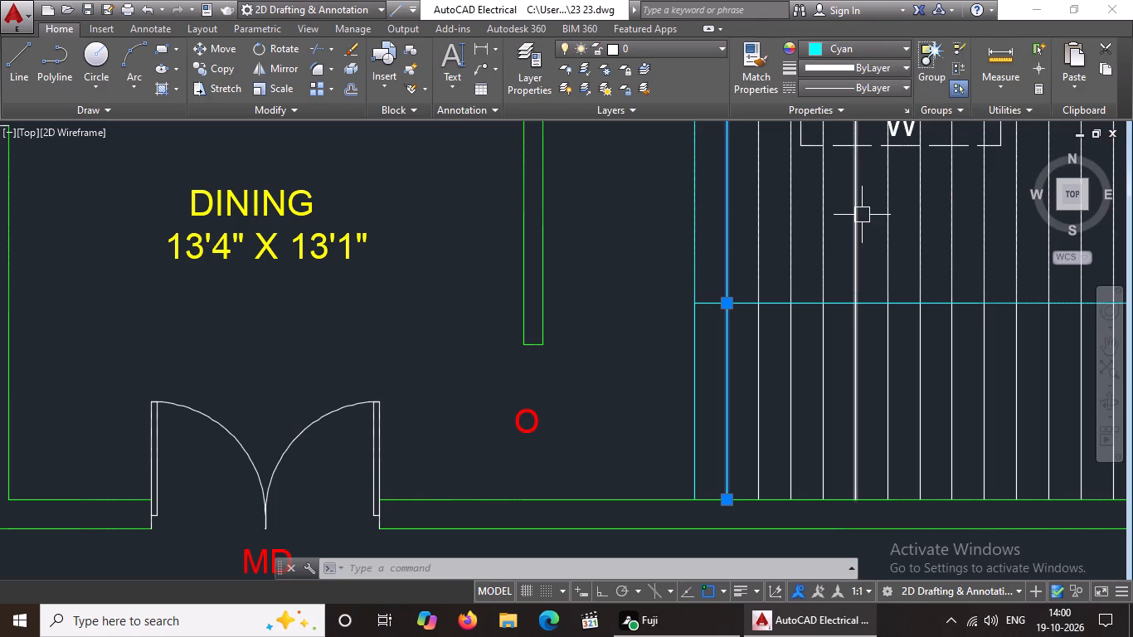
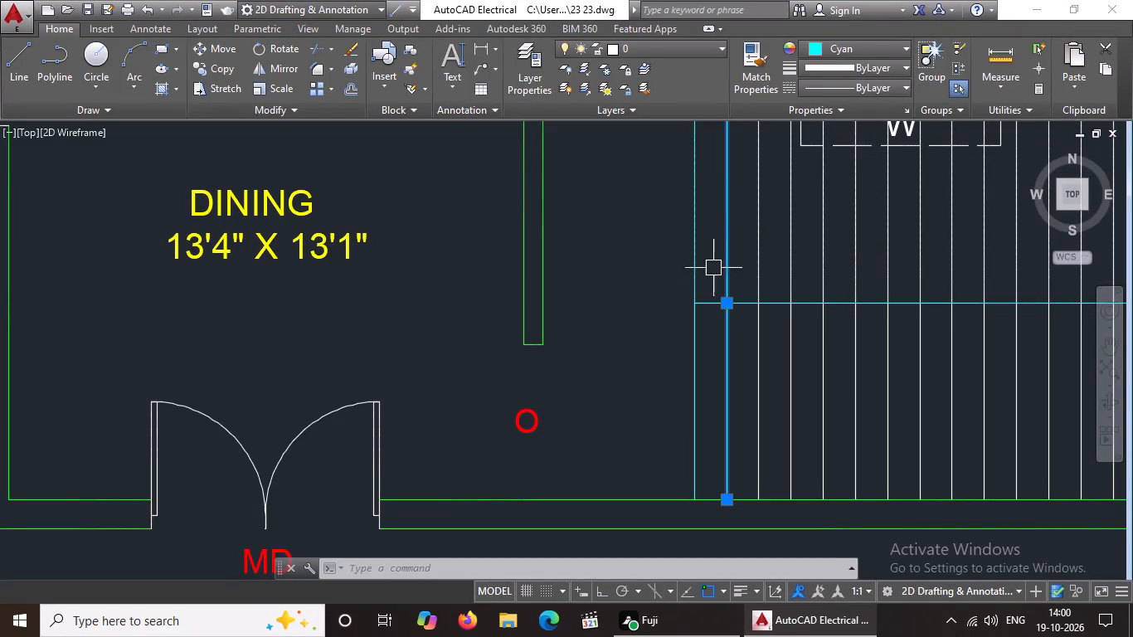
Recolor the third and fourth first floor staircase tread lines from the west end to Cyan, one at a time.
click(760, 266)
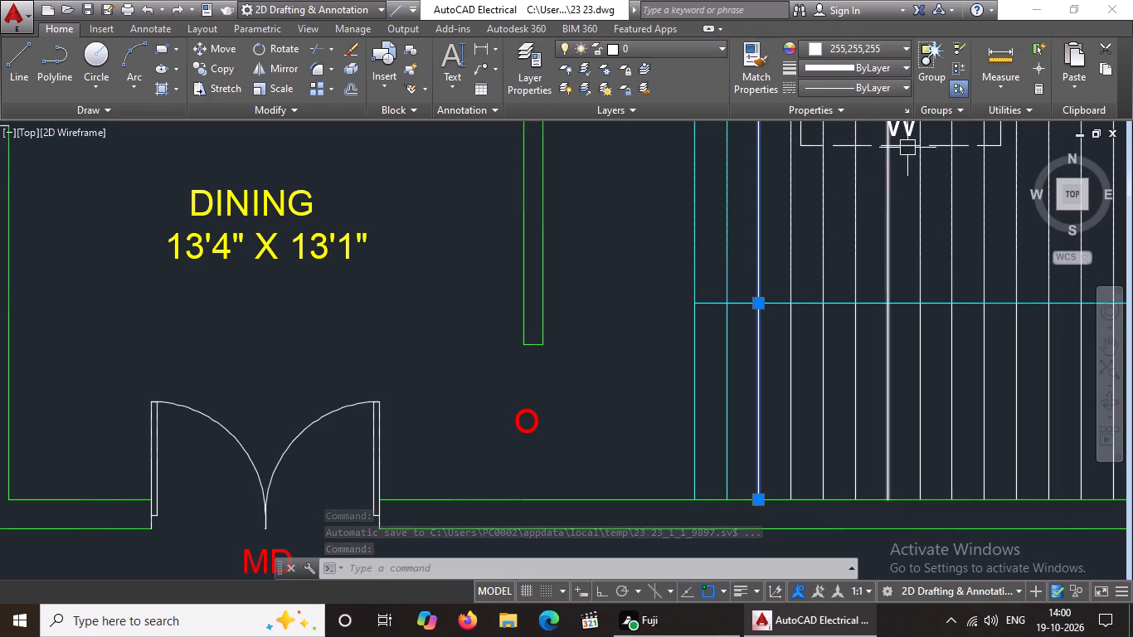
click(888, 42)
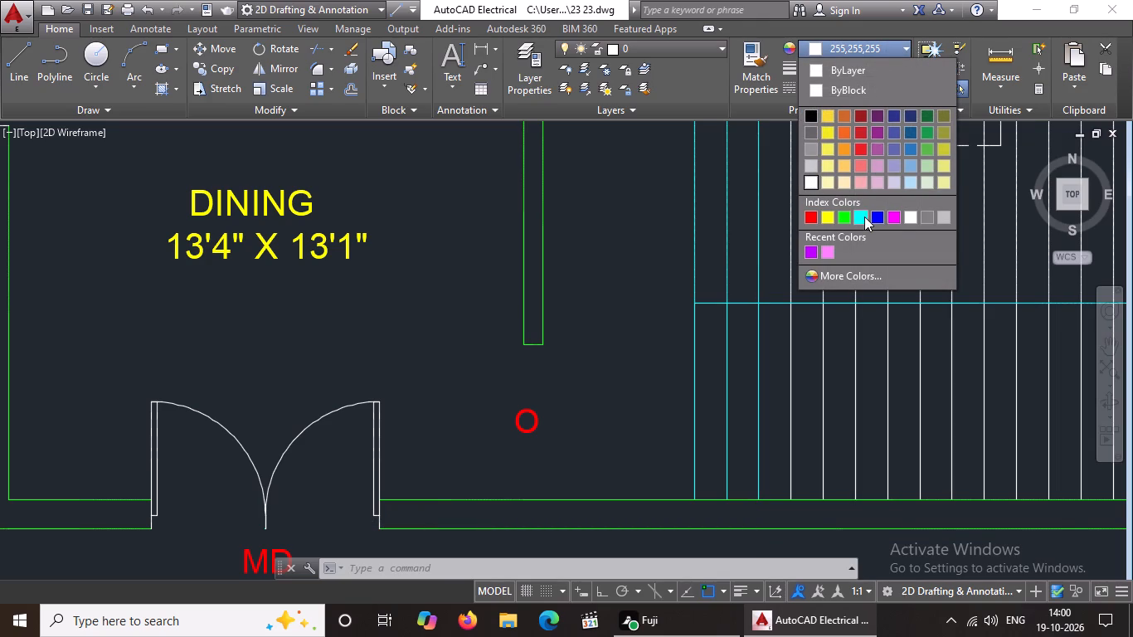
click(864, 216)
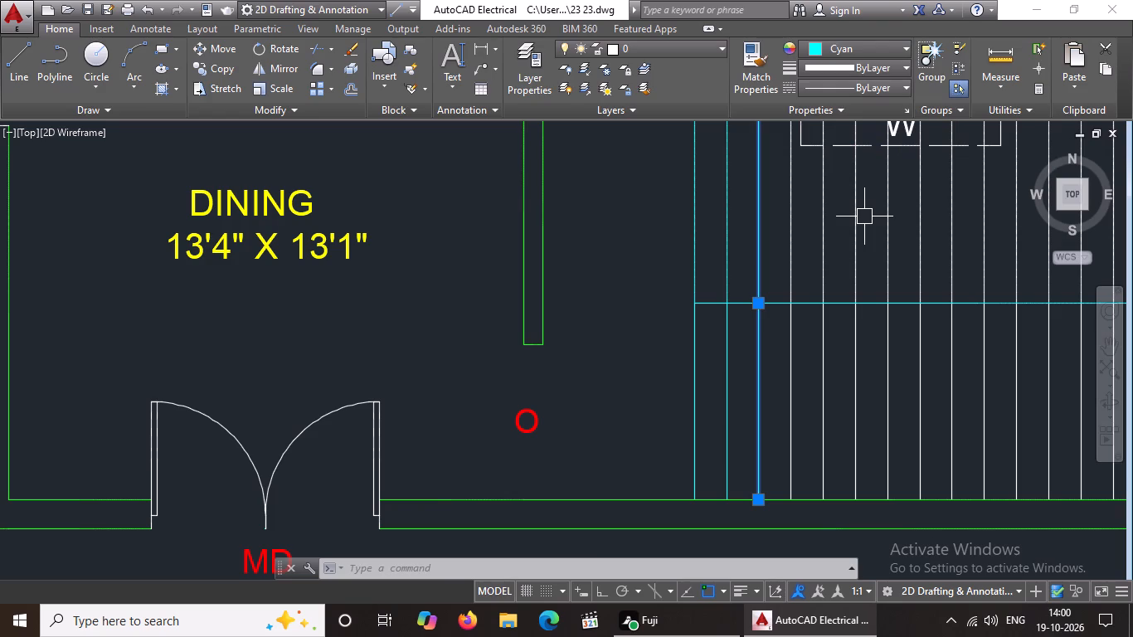
key(Escape)
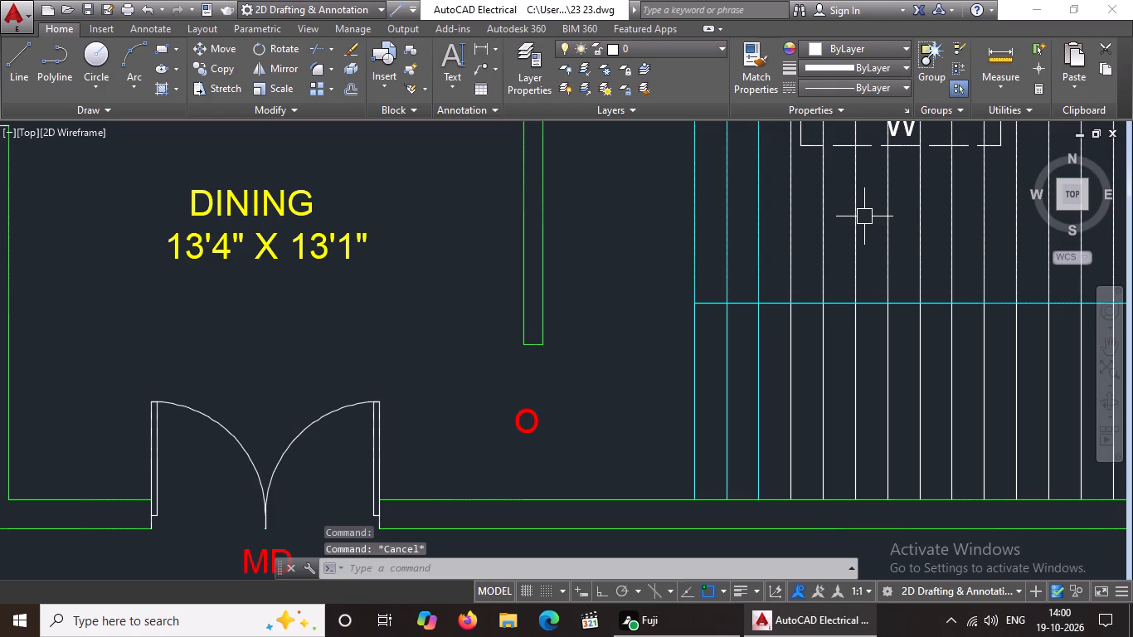
click(790, 398)
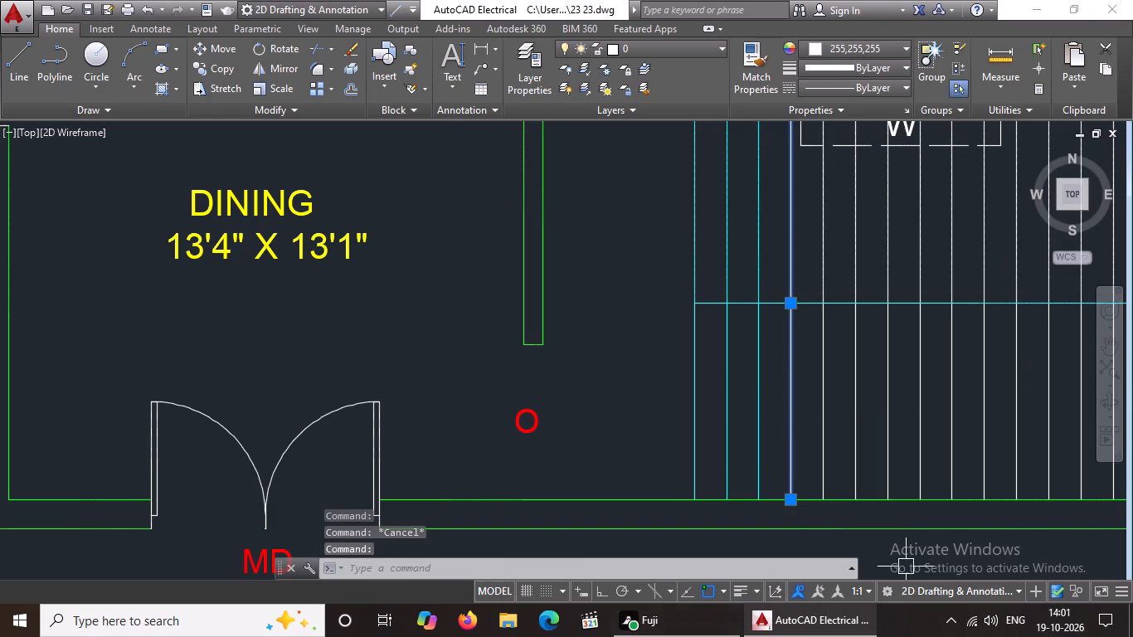
click(881, 48)
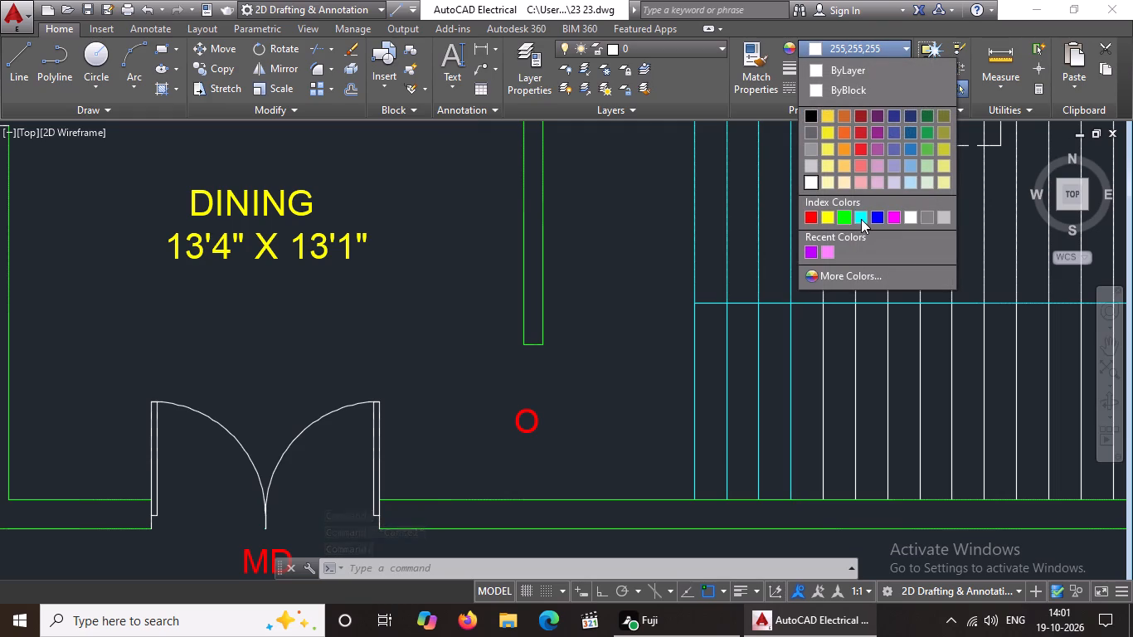
click(862, 219)
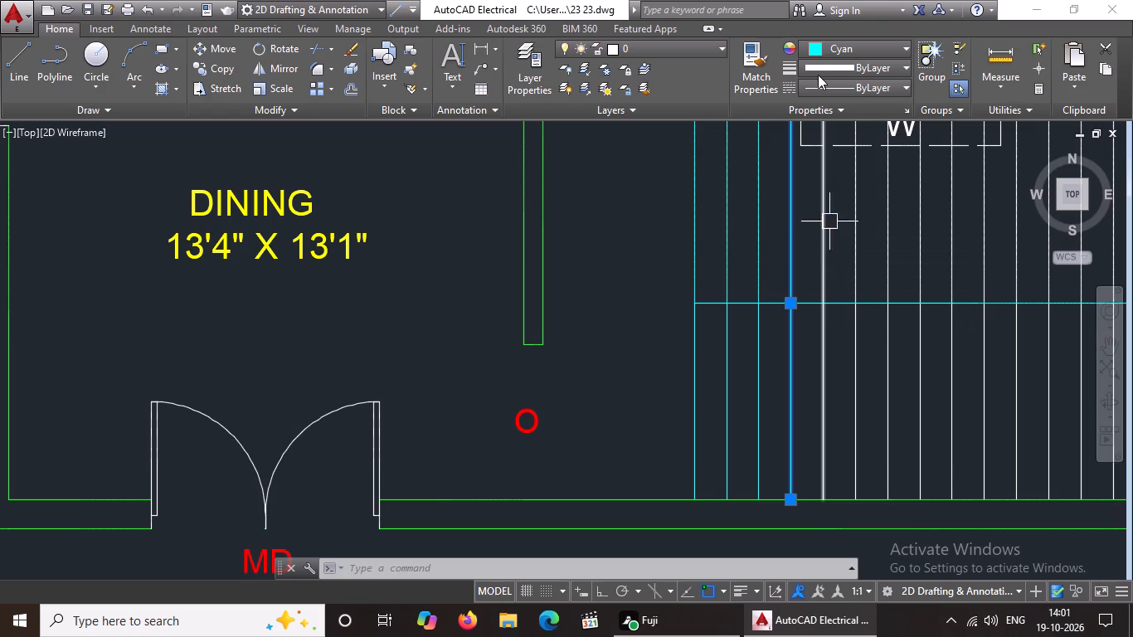
drag(902, 47, 879, 61)
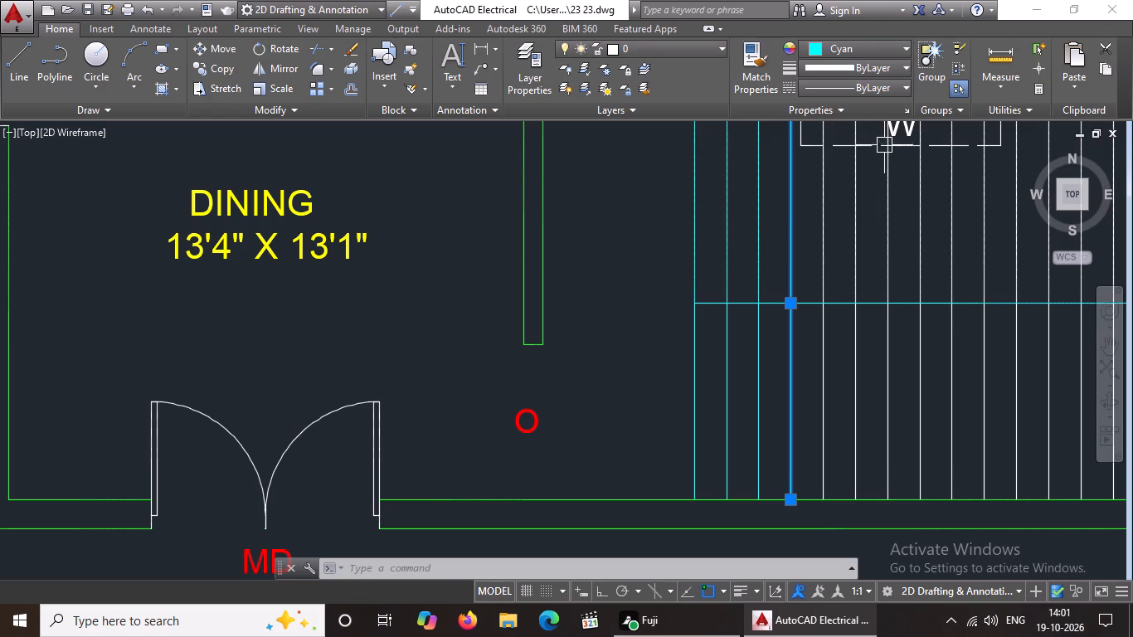
click(859, 48)
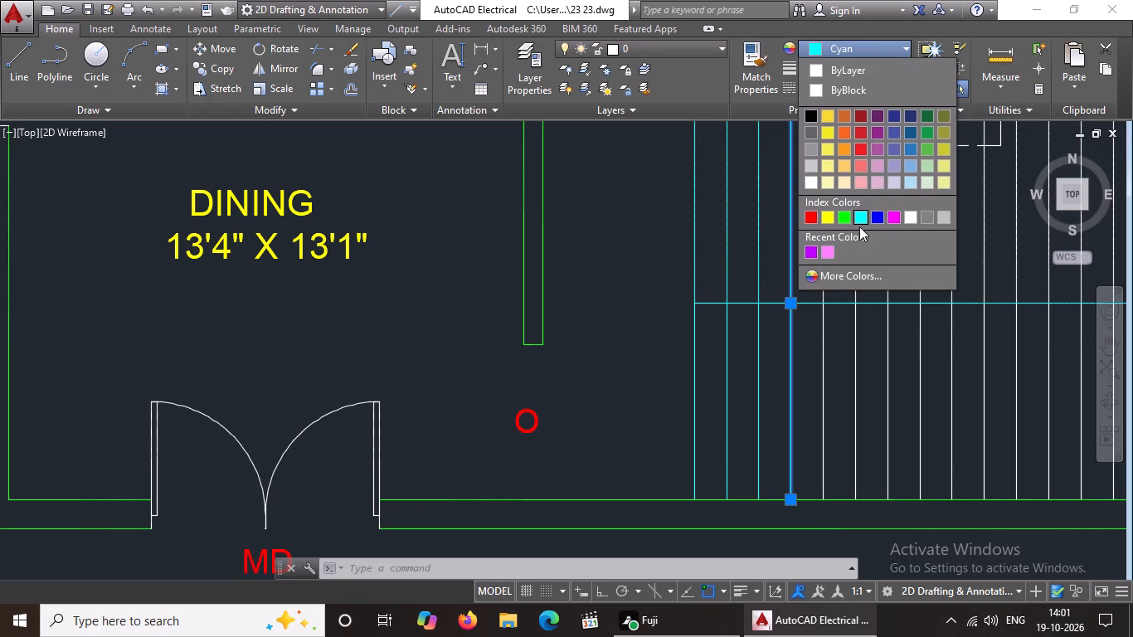
click(857, 212)
Recolor the fifth and sixth first floor staircase tread lines from the west end to Cyan, one at a time.
click(818, 273)
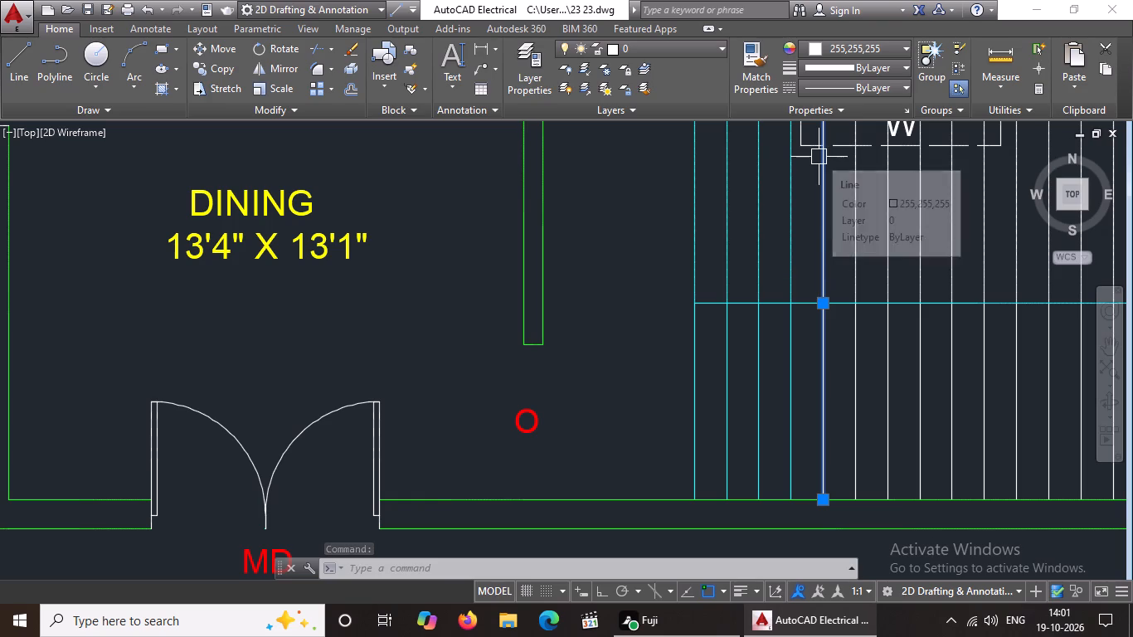
click(857, 267)
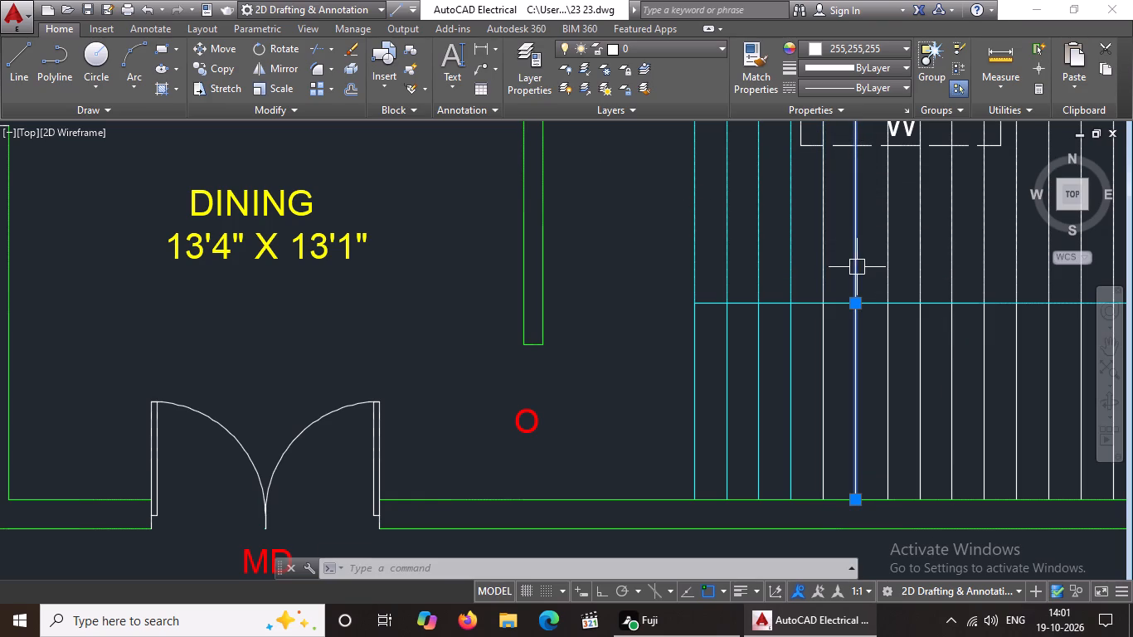
click(822, 276)
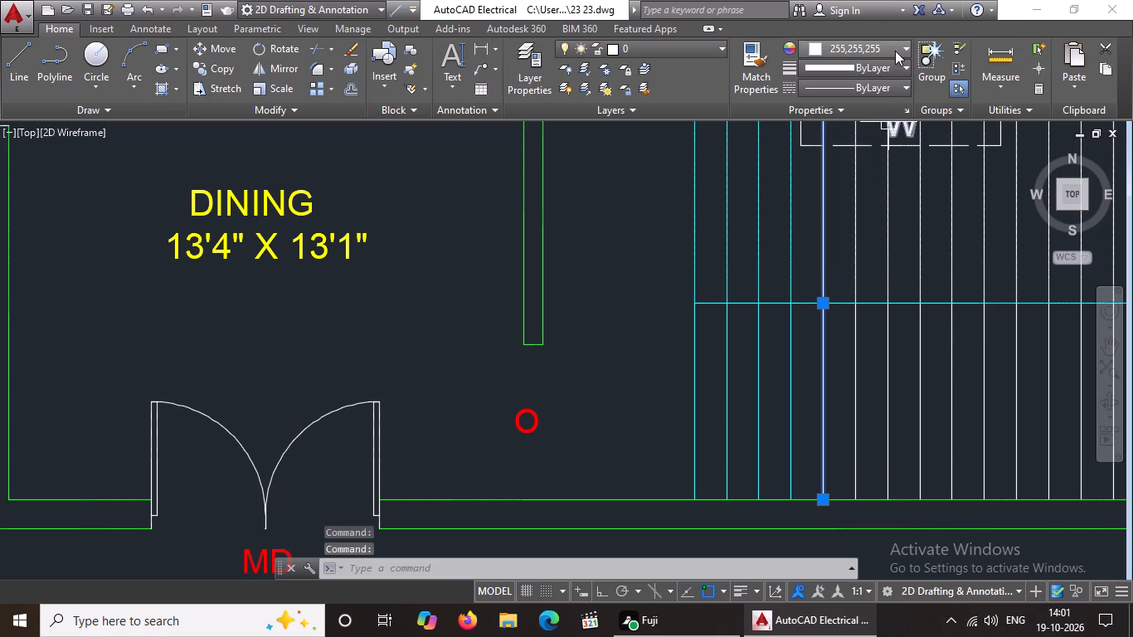
click(896, 49)
click(860, 215)
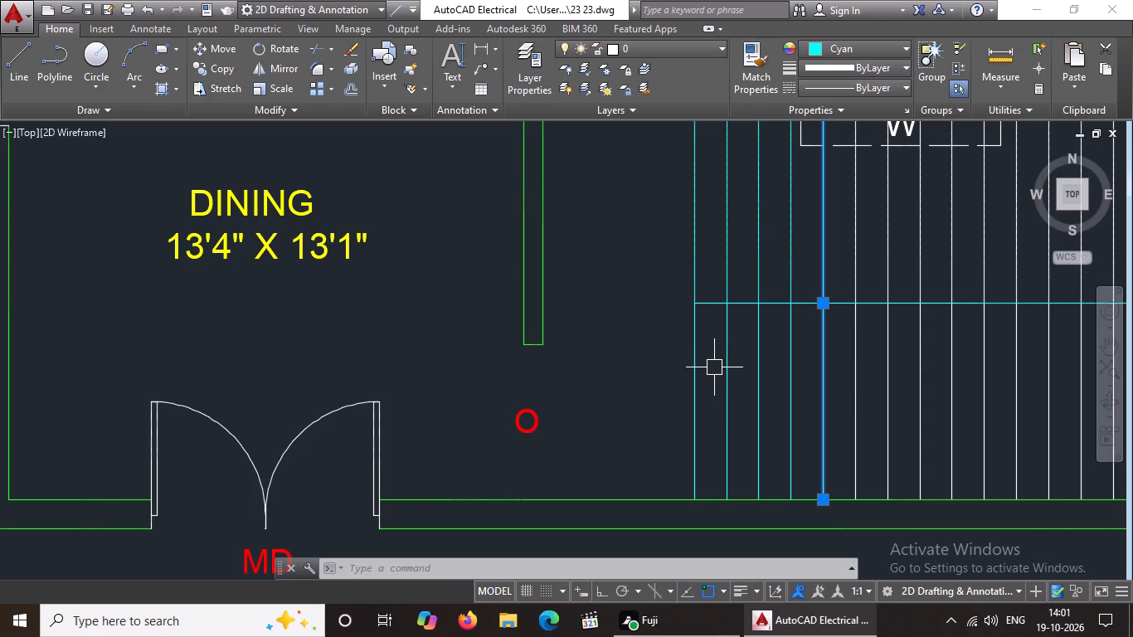
click(856, 227)
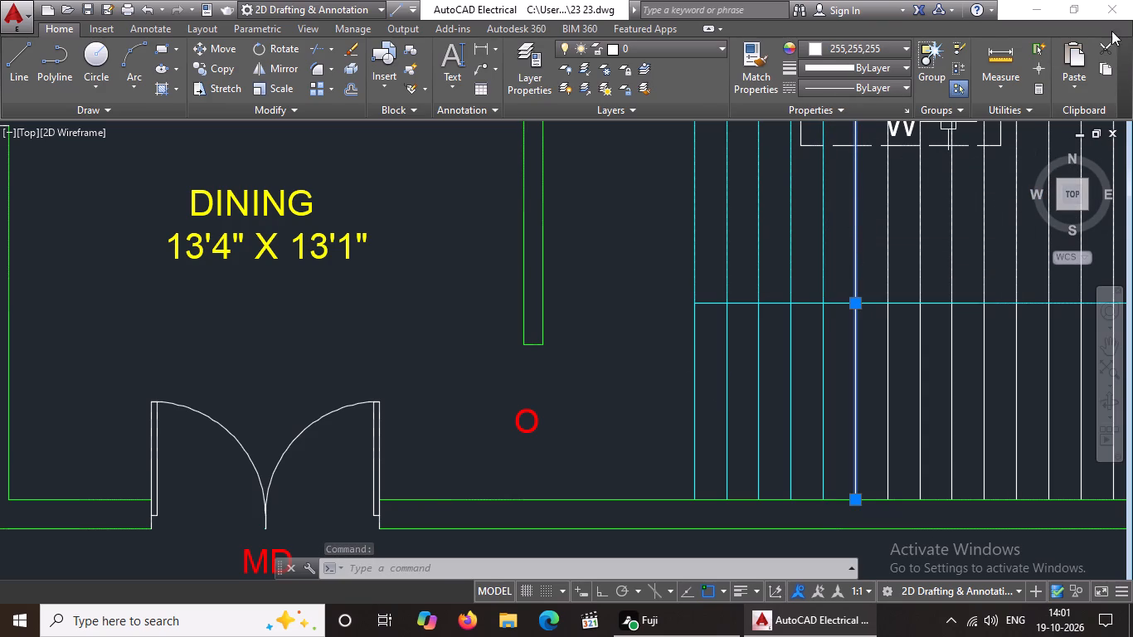
click(896, 46)
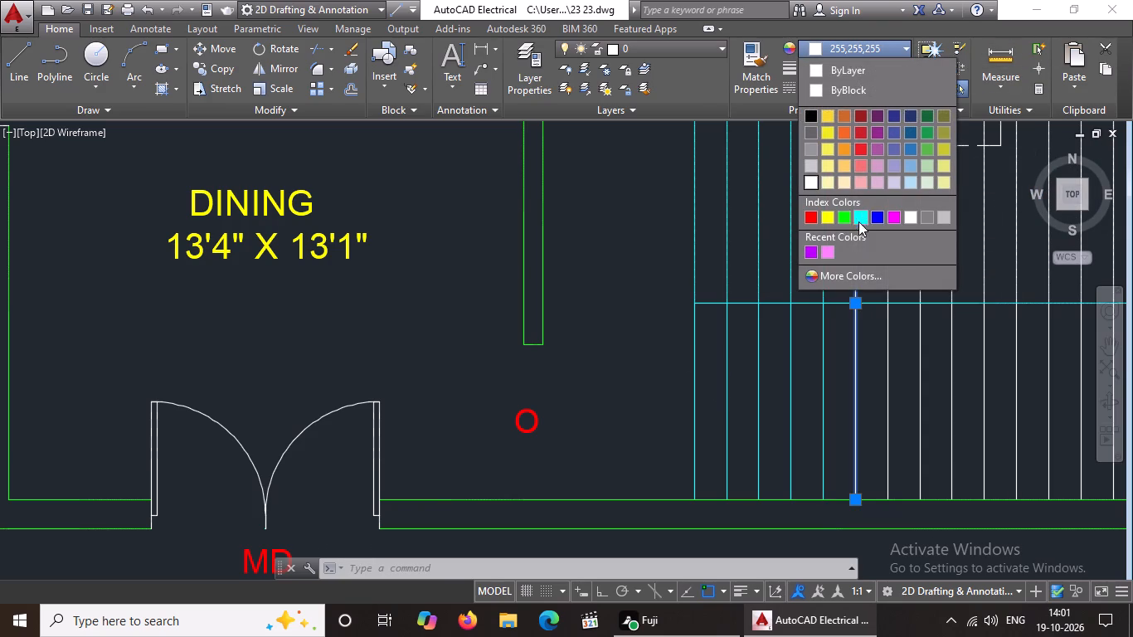
click(863, 216)
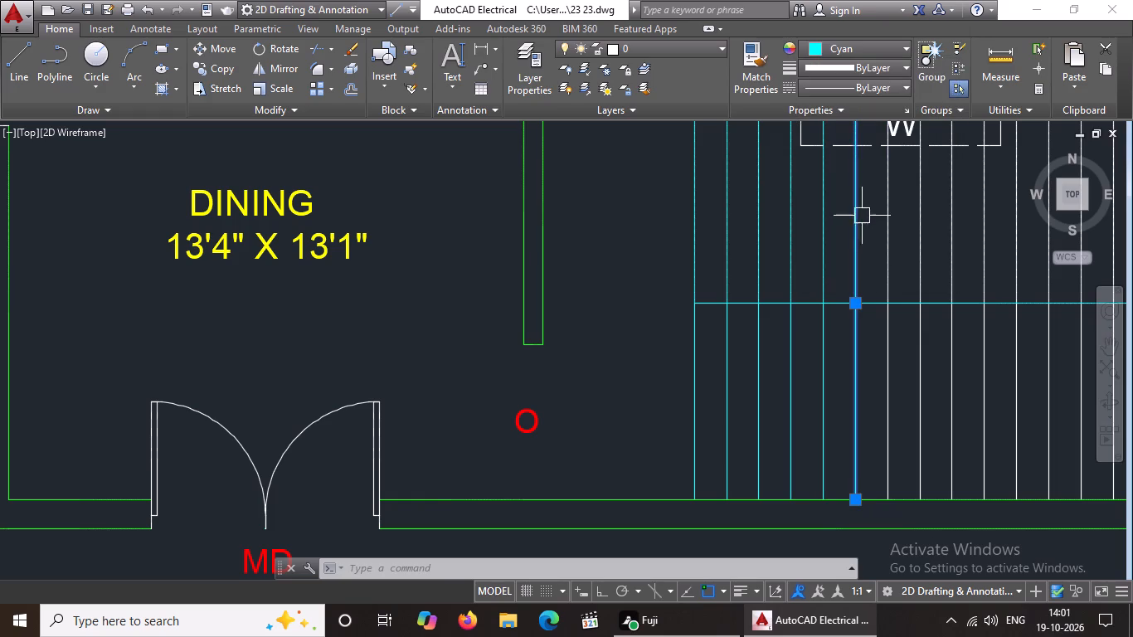
Recolor the W label and dashed window outline above the first floor staircase to Cyan, then clear the selection.
middle_drag(844, 227, 765, 280)
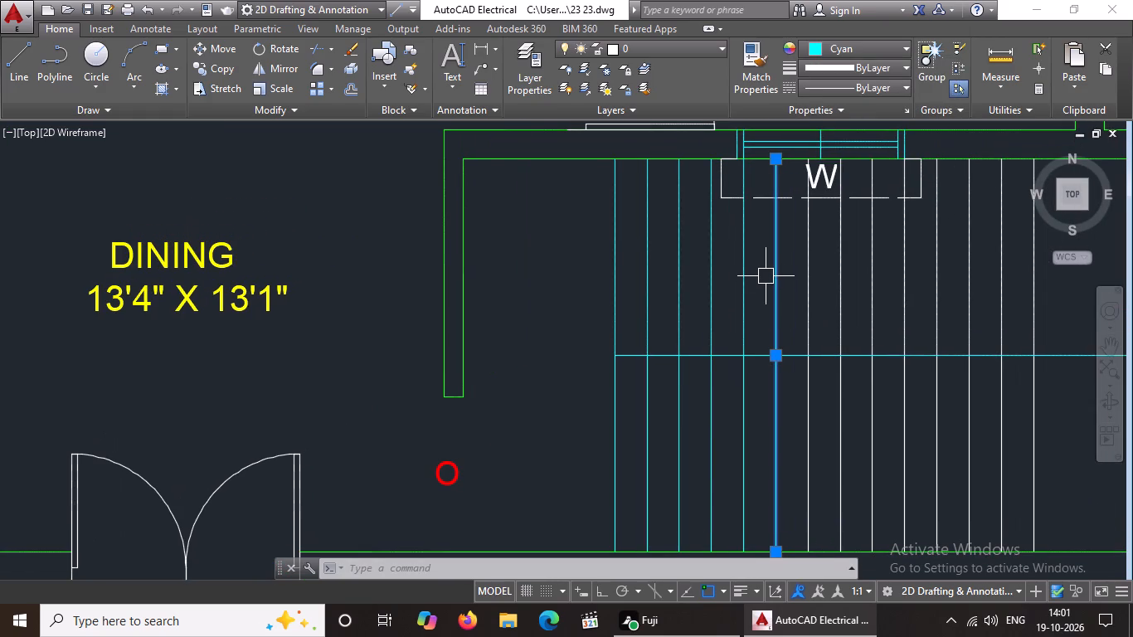
click(811, 280)
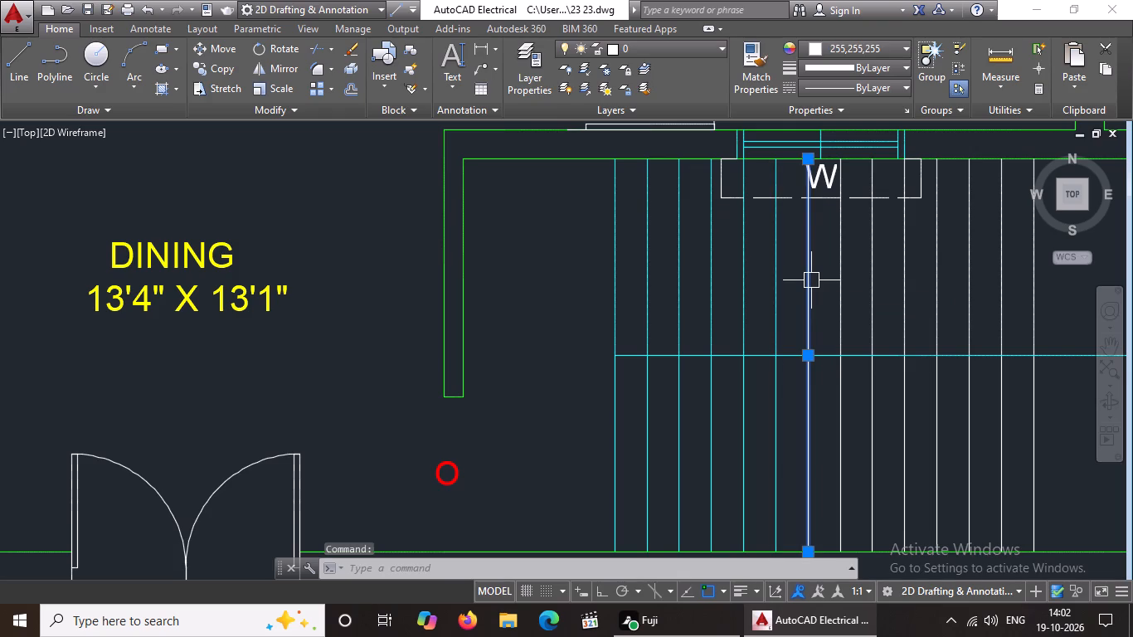
click(702, 149)
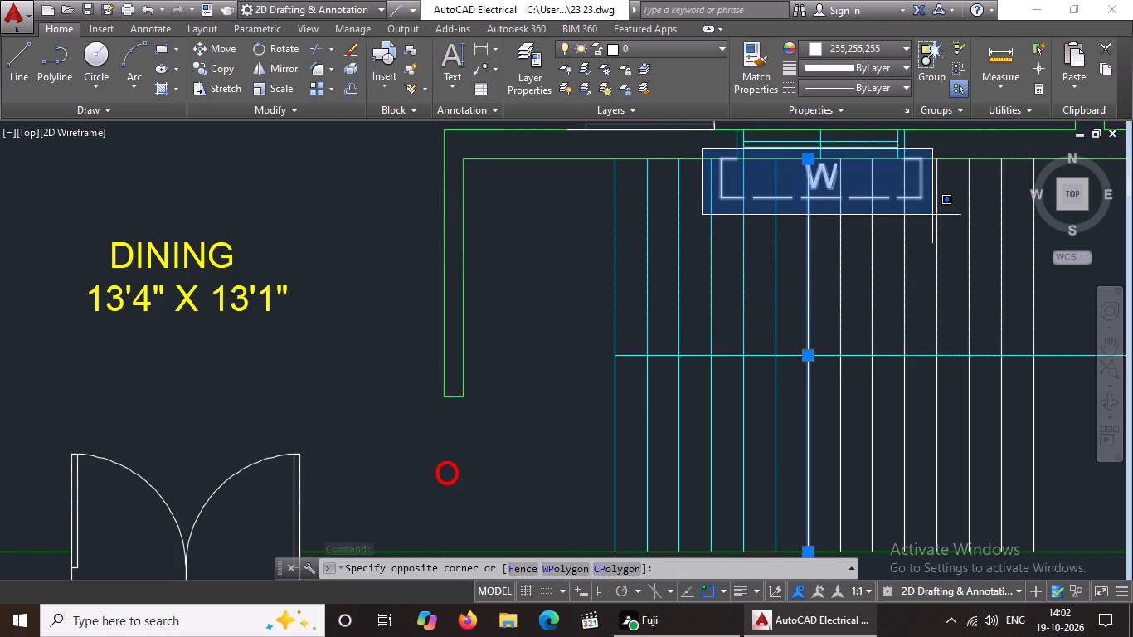
click(932, 215)
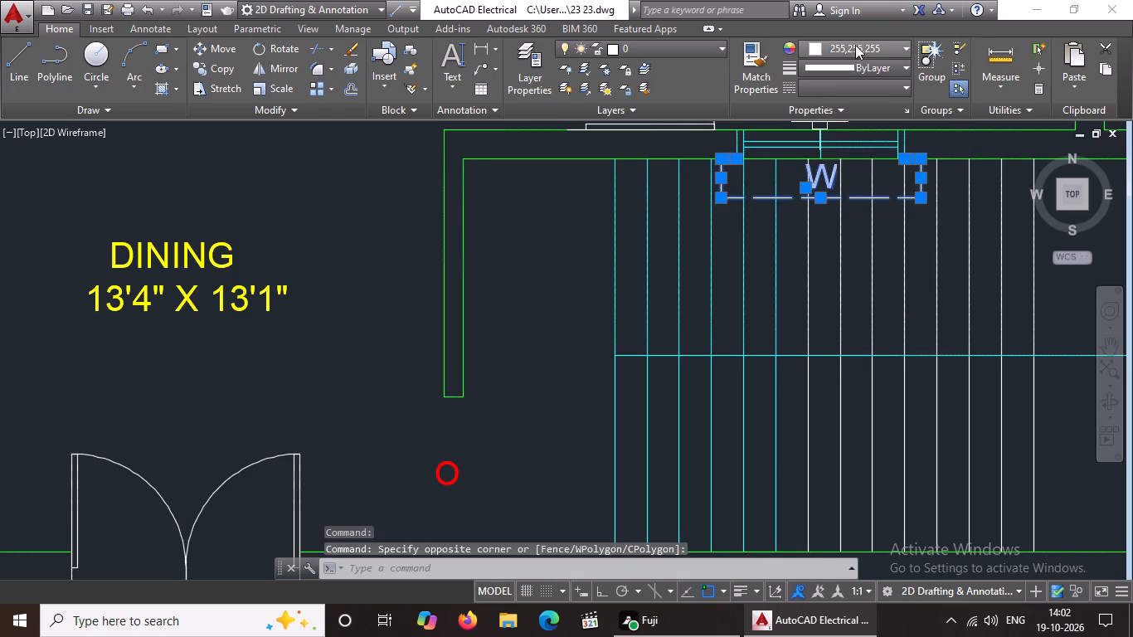
click(856, 44)
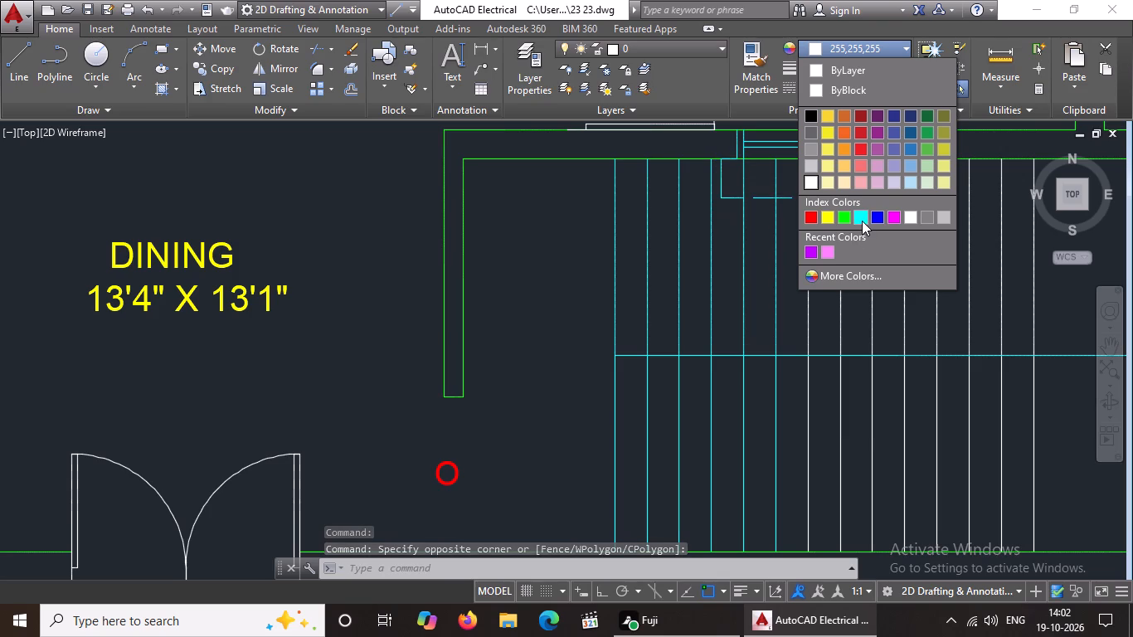
click(862, 219)
scroll(862, 219, down, 2)
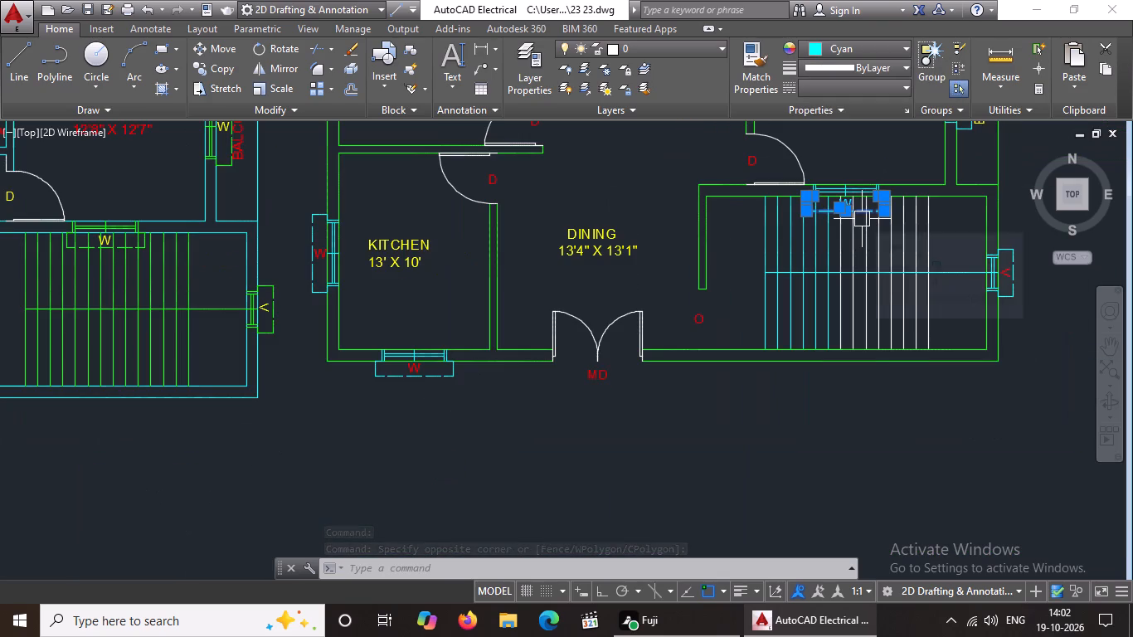
middle_drag(862, 218, 839, 252)
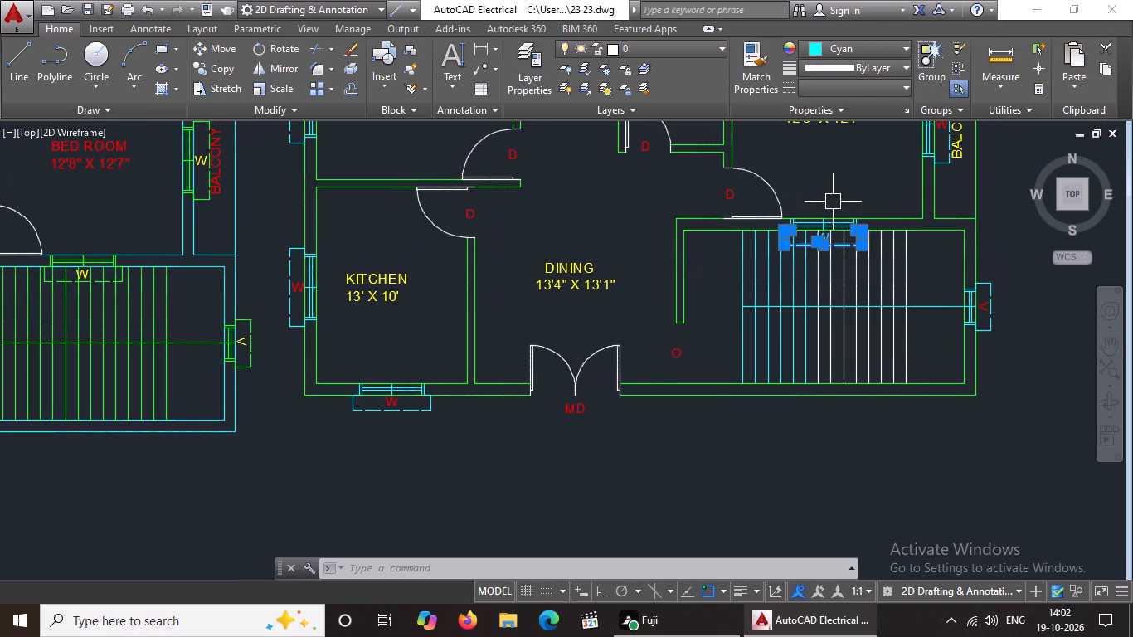
key(Escape)
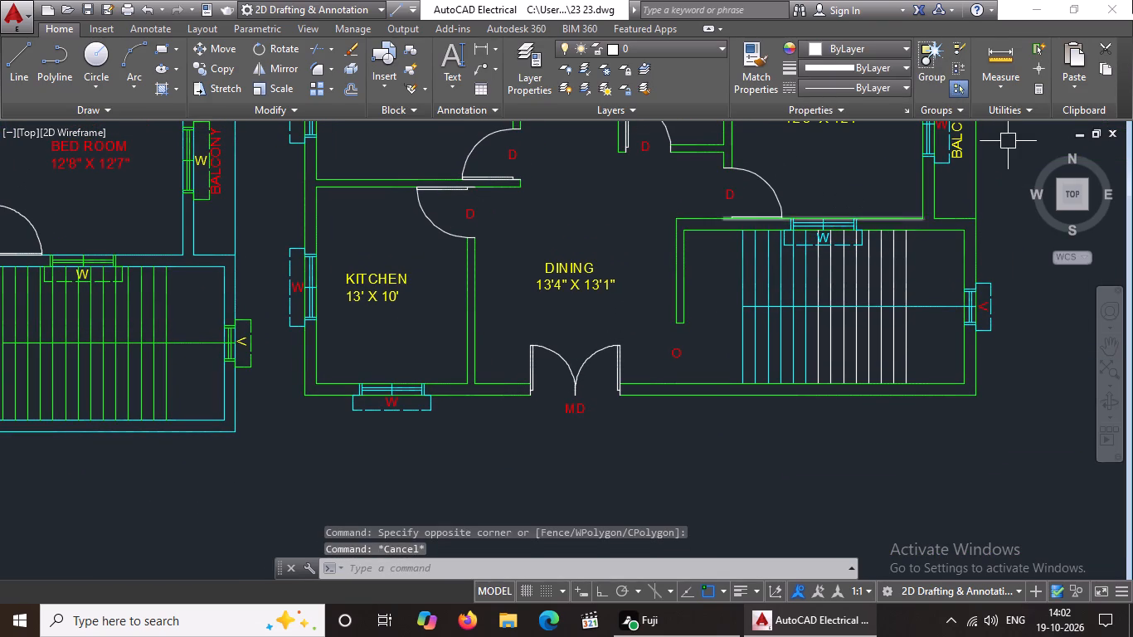
Recolor the W window label at the first floor staircase to Red and clear the selection.
scroll(829, 215, up, 4)
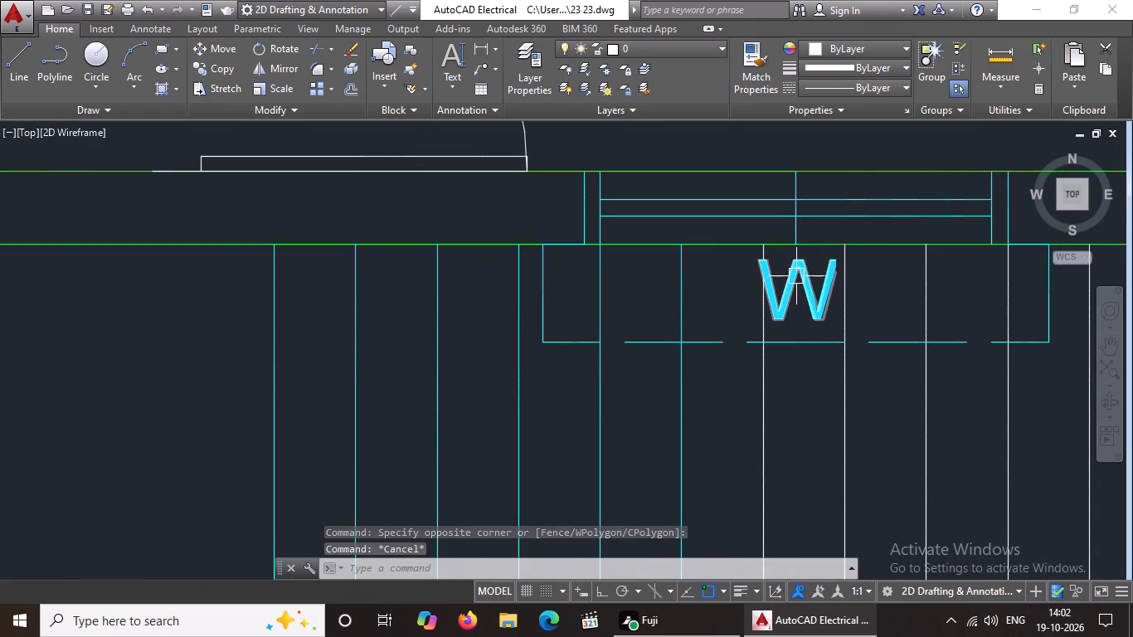
click(798, 274)
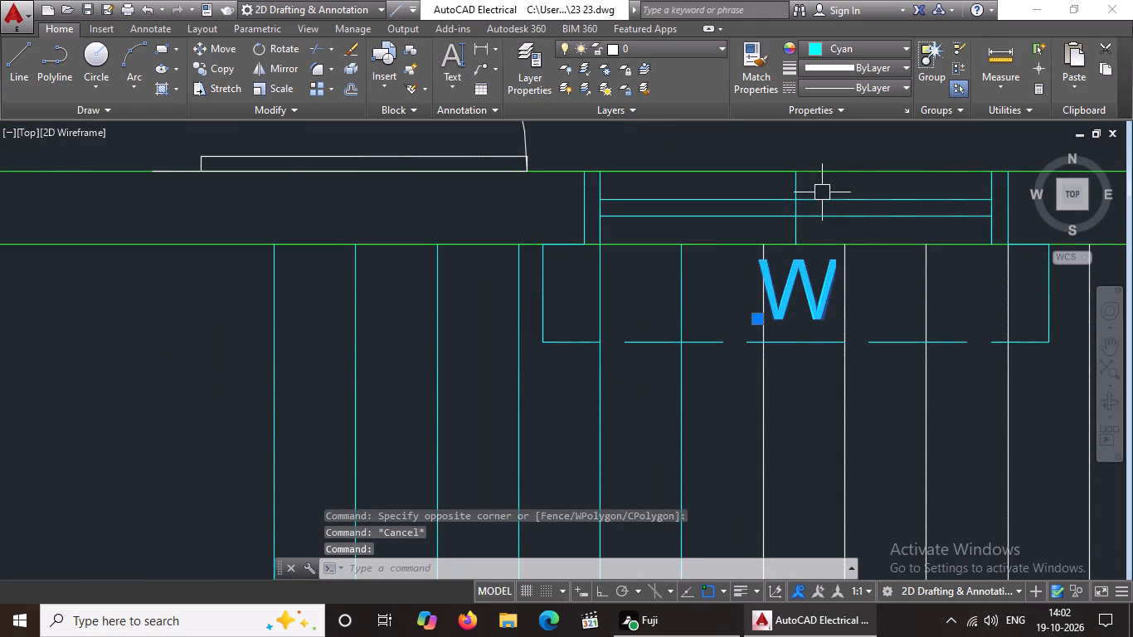
click(871, 42)
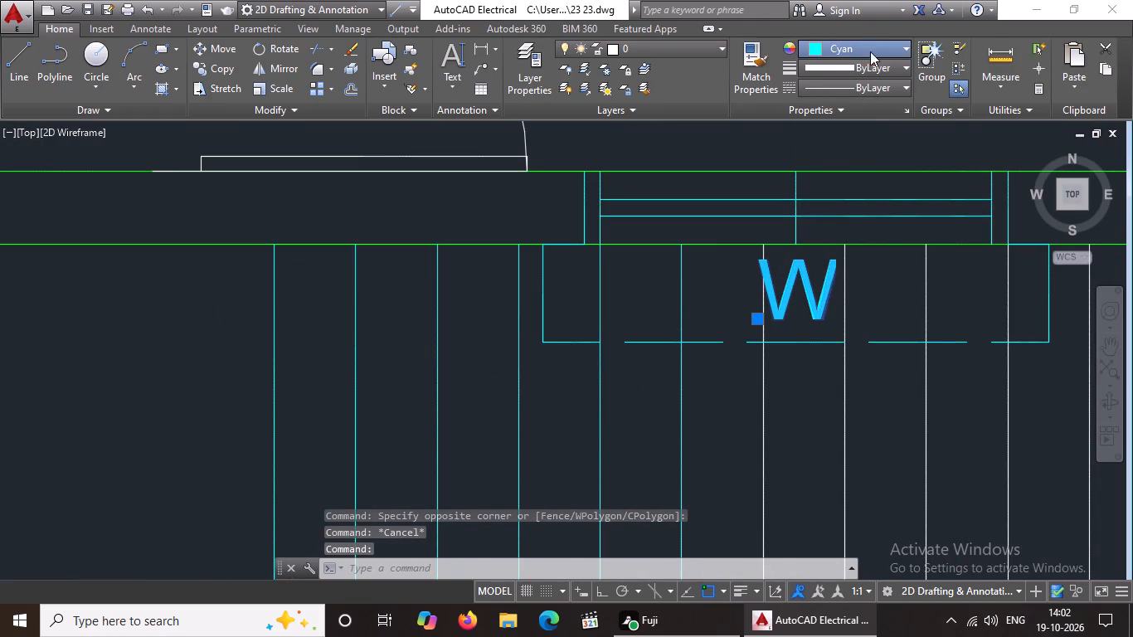
click(812, 216)
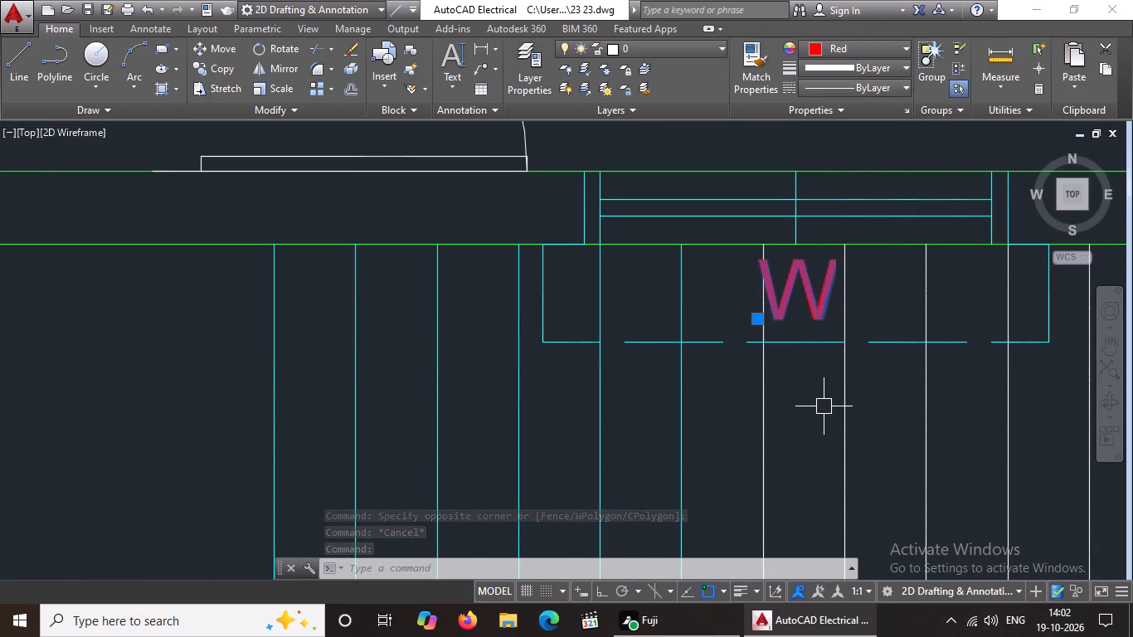
scroll(824, 406, down, 2)
key(Escape)
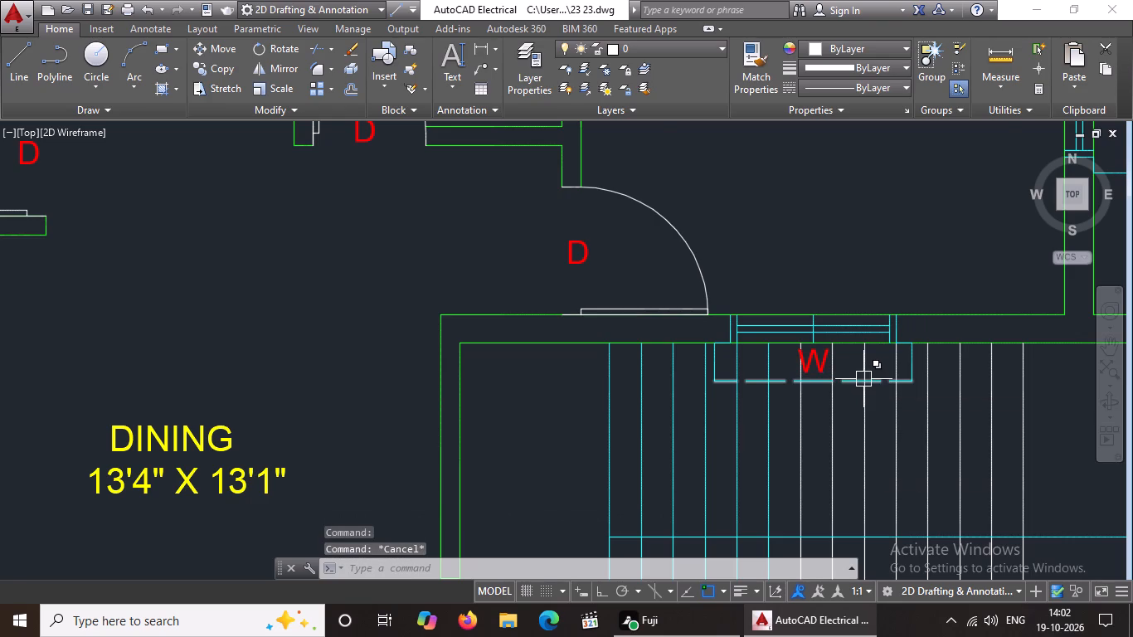
Recolor the seventh first floor staircase tread line from the west end to Cyan.
scroll(863, 379, down, 2)
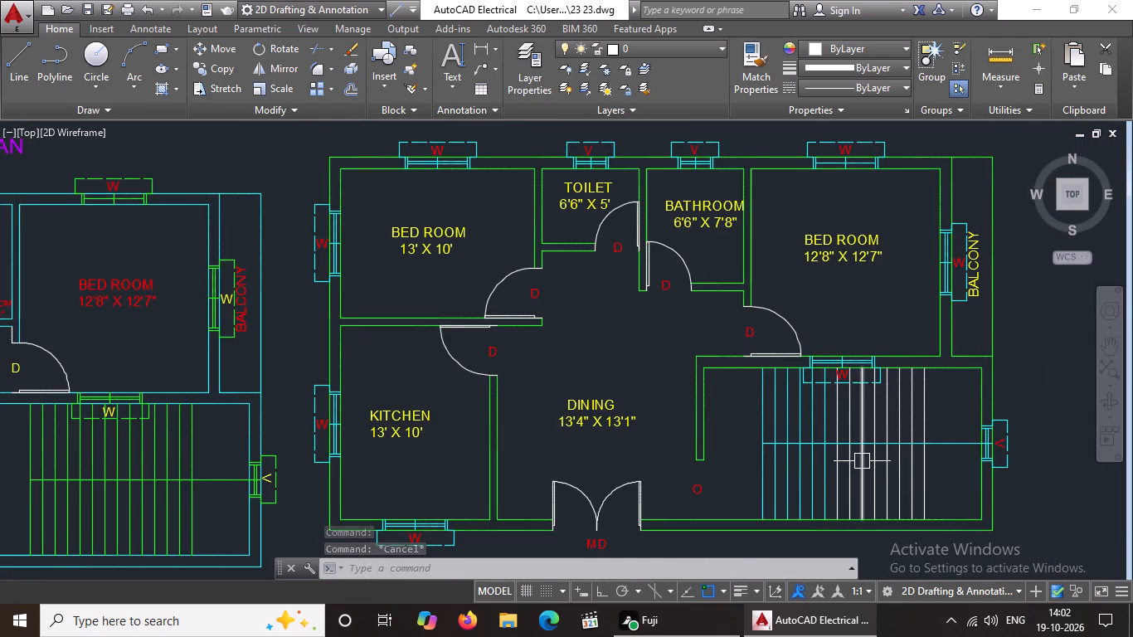
middle_drag(855, 440, 830, 389)
scroll(824, 382, up, 3)
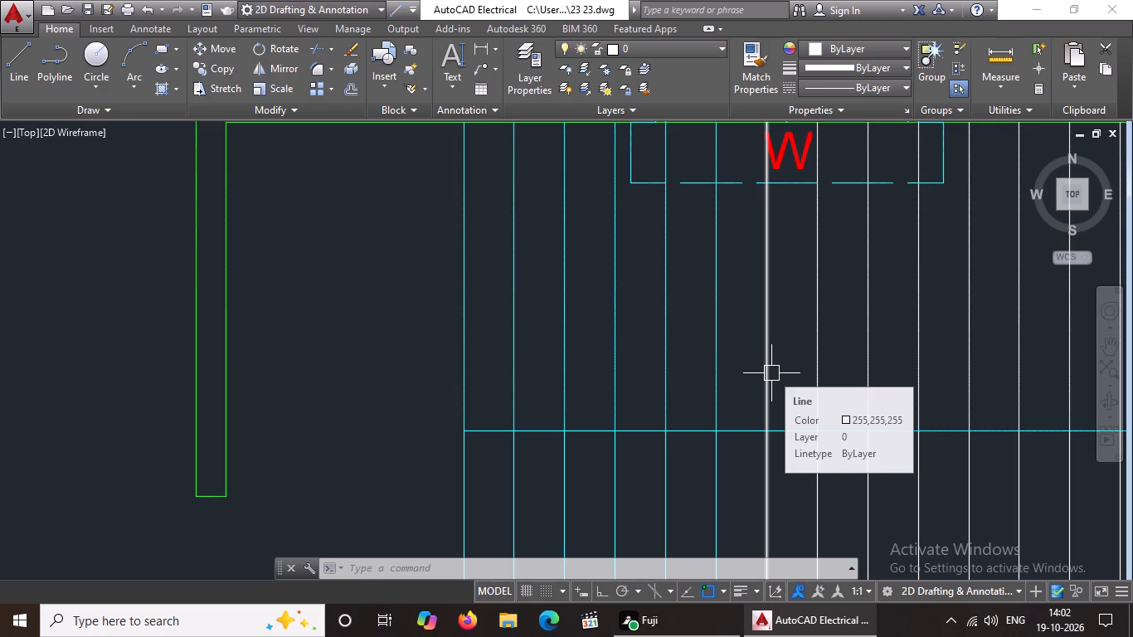
click(771, 373)
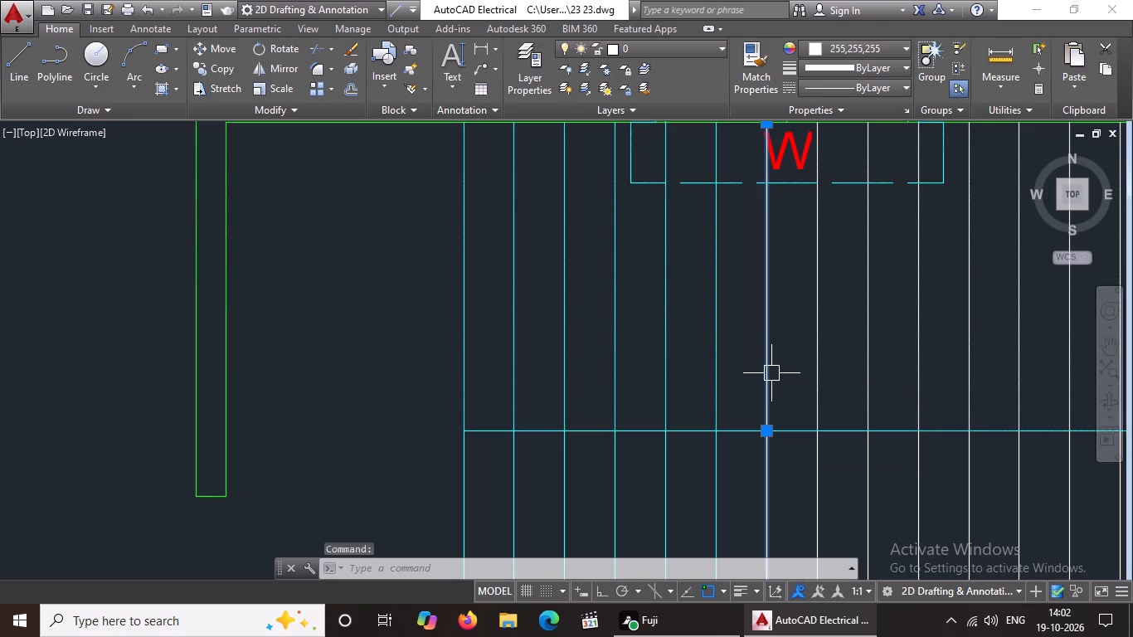
click(849, 47)
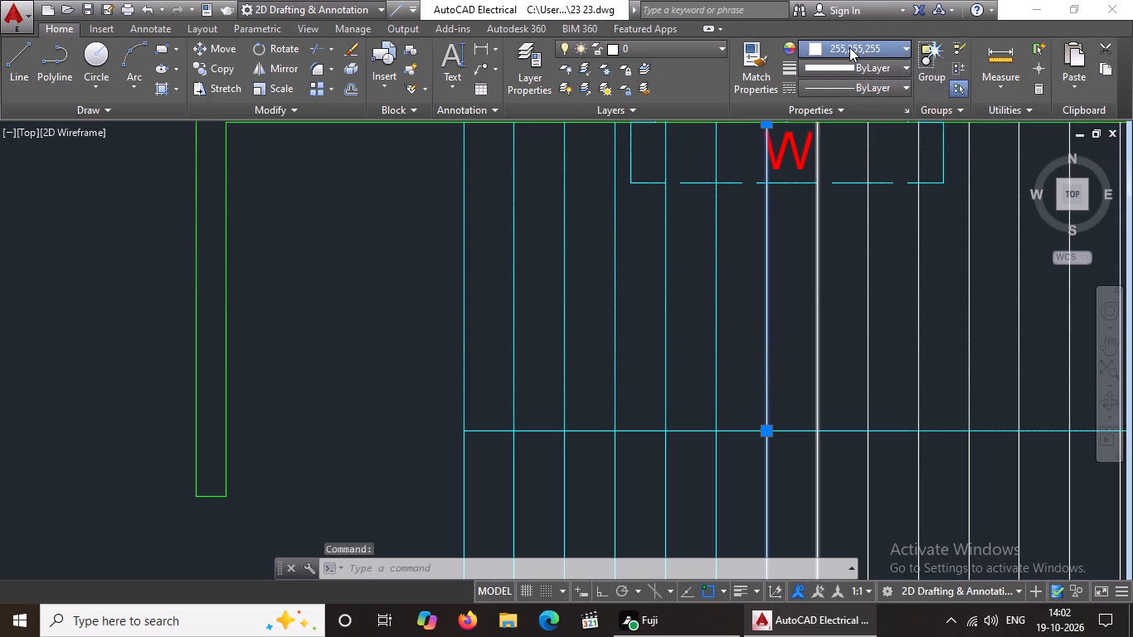
click(857, 217)
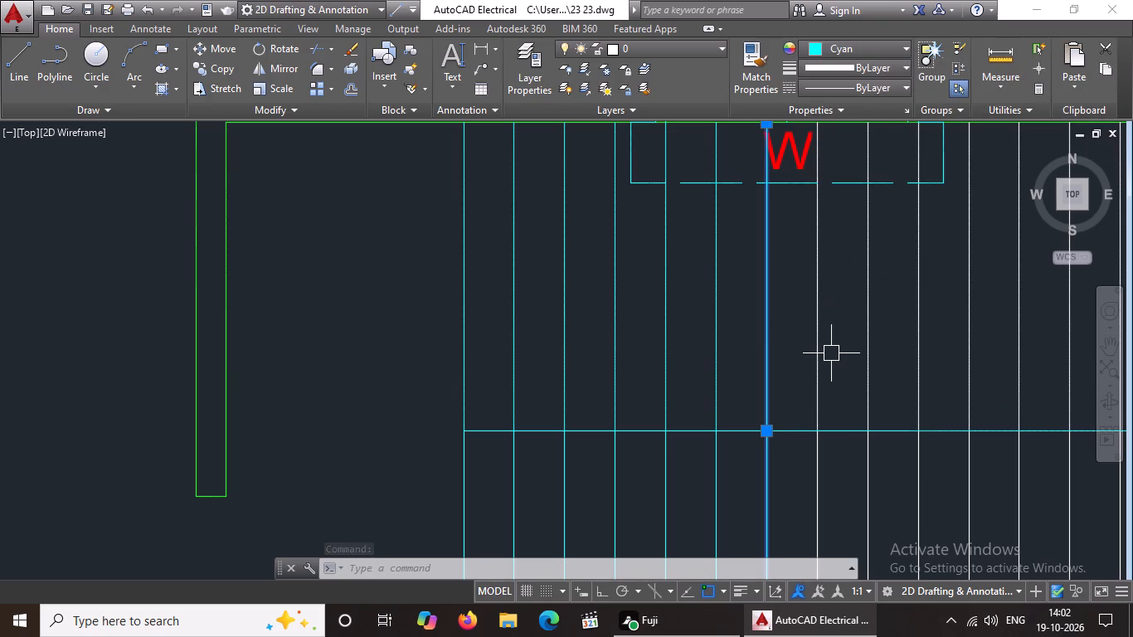
Recolor the eighth, ninth and tenth first floor staircase tread lines from the west end to Cyan, one at a time.
click(819, 351)
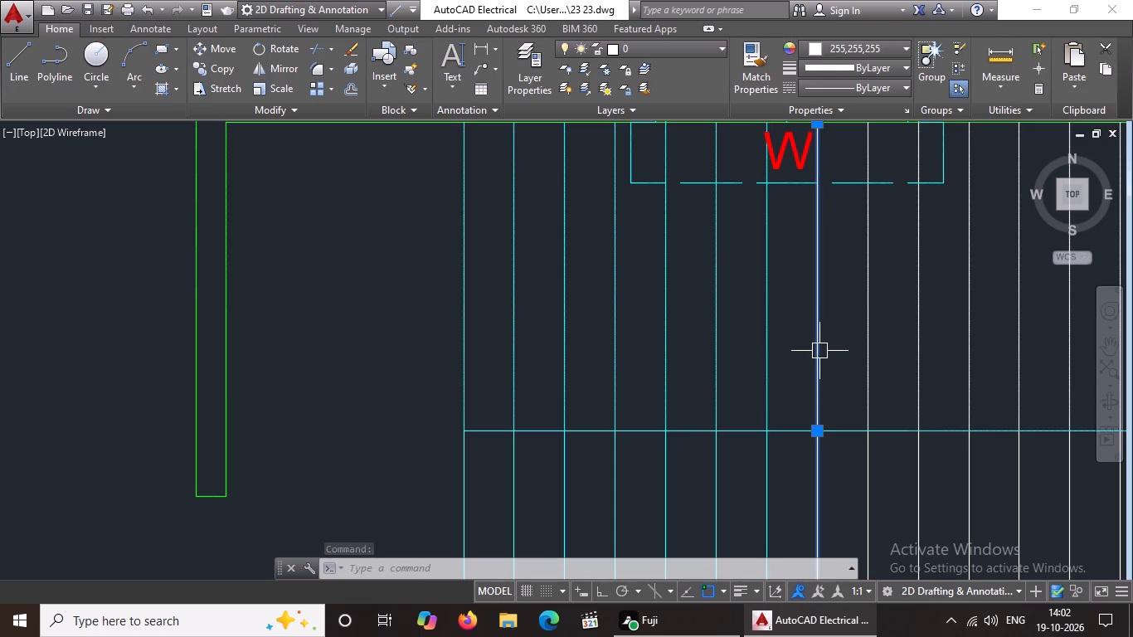
click(855, 48)
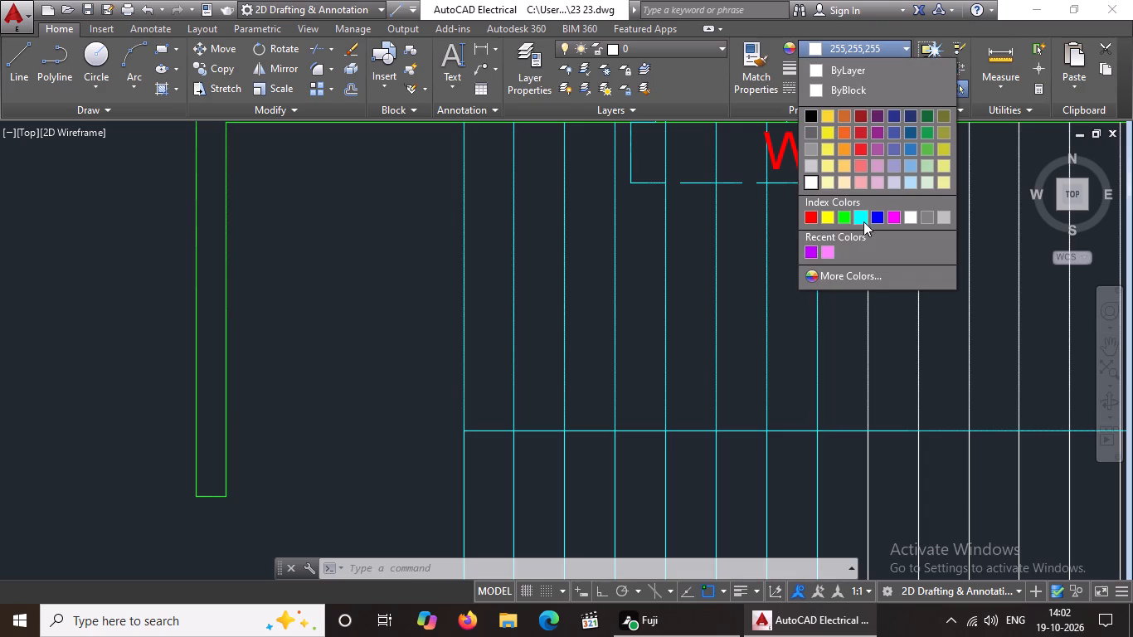
click(862, 219)
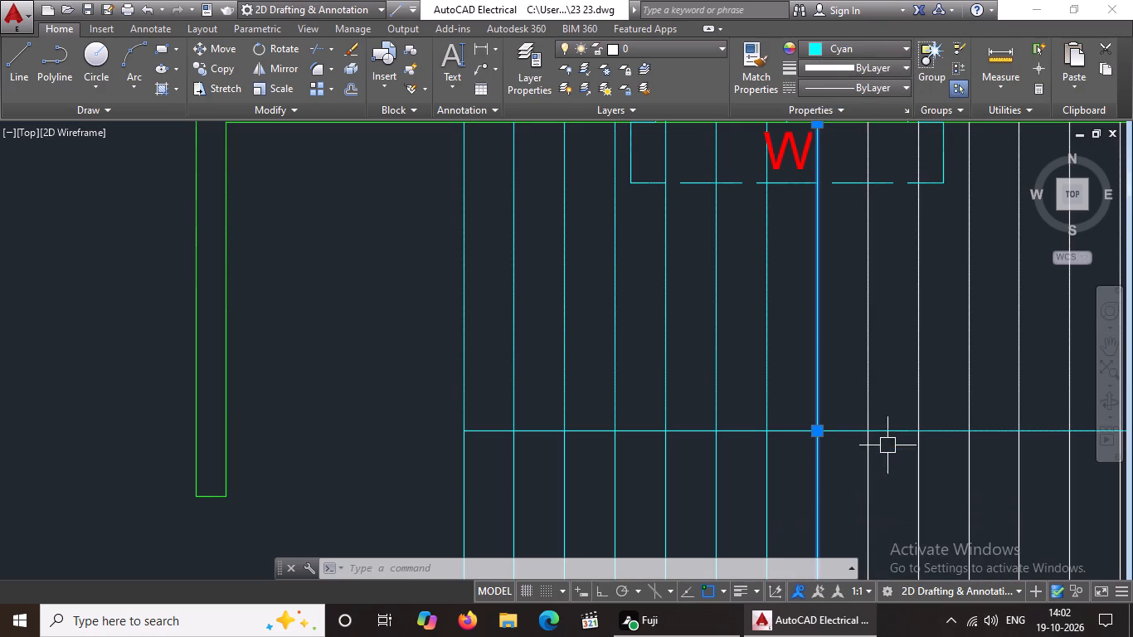
click(873, 385)
click(854, 40)
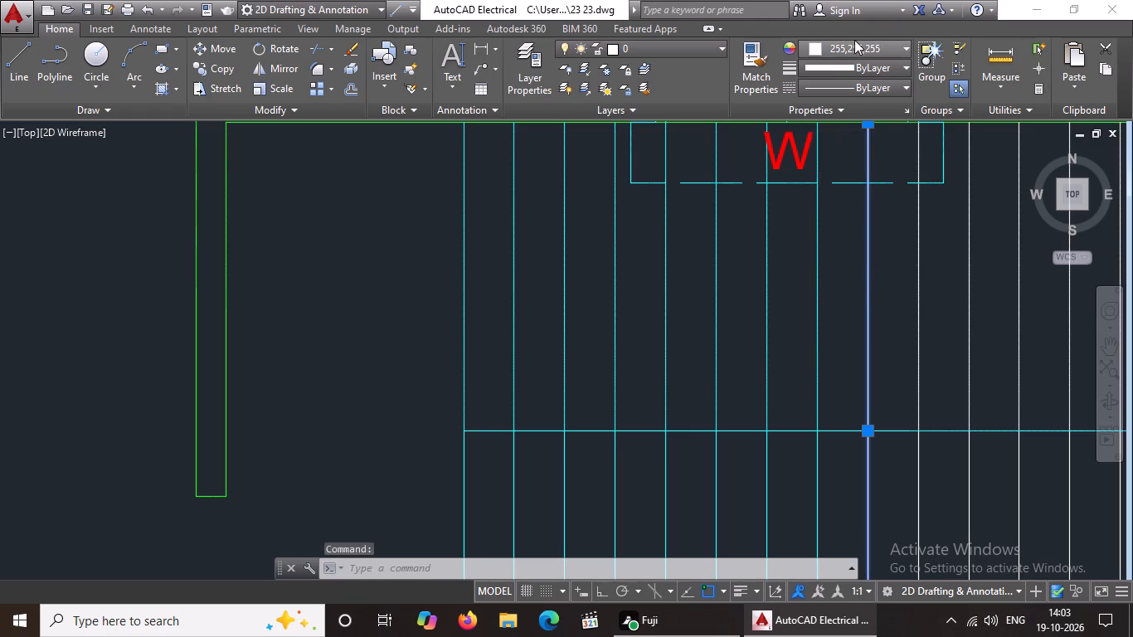
click(863, 212)
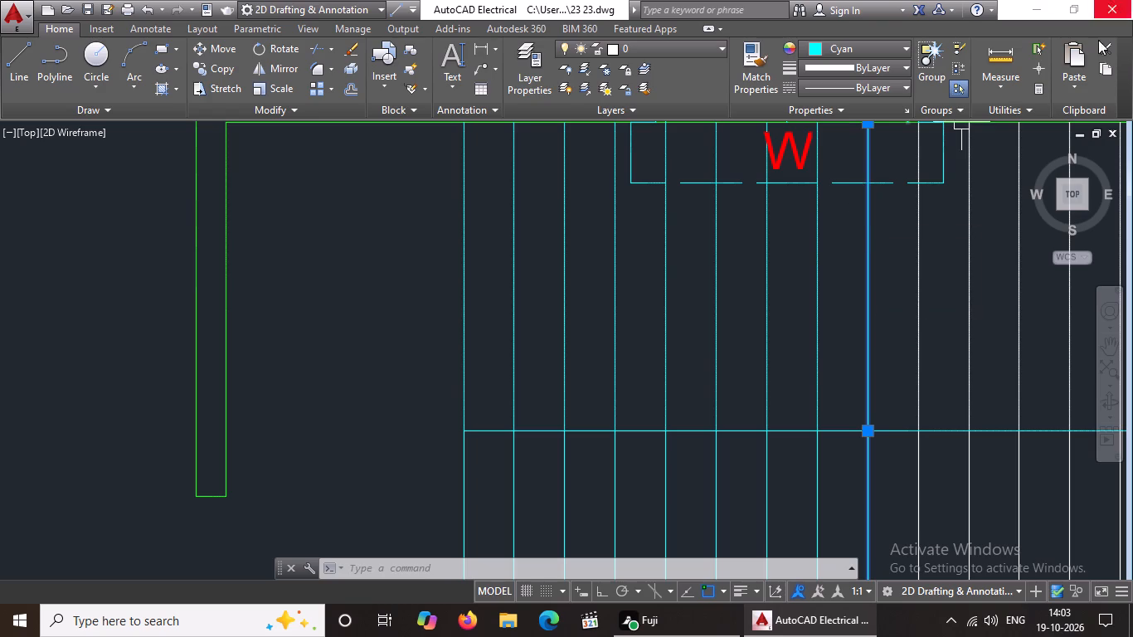
click(917, 344)
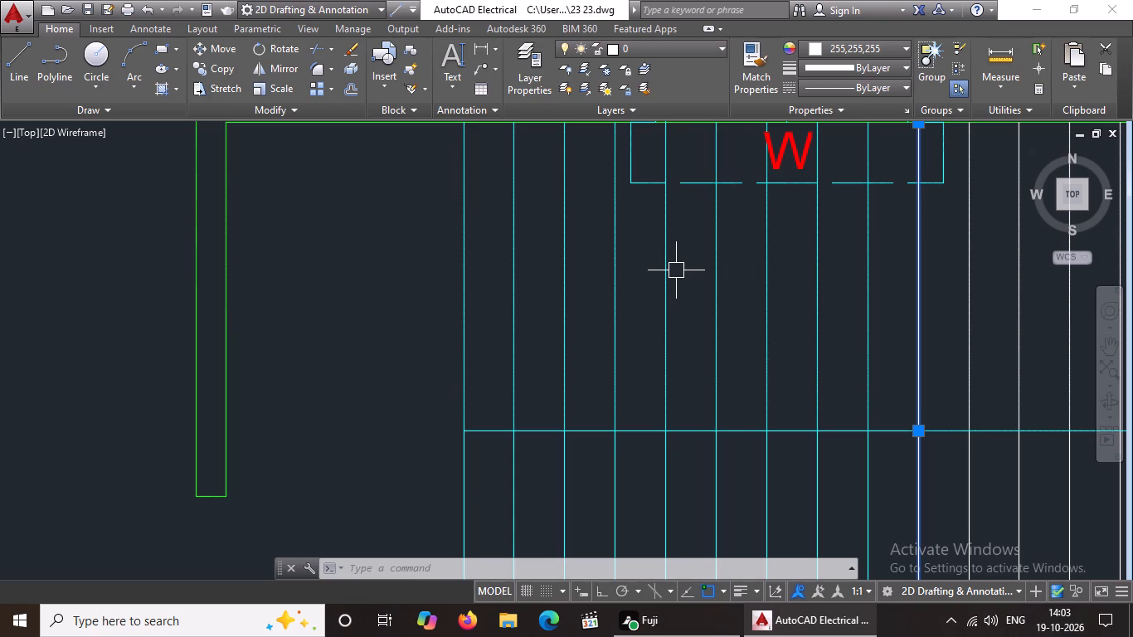
click(848, 46)
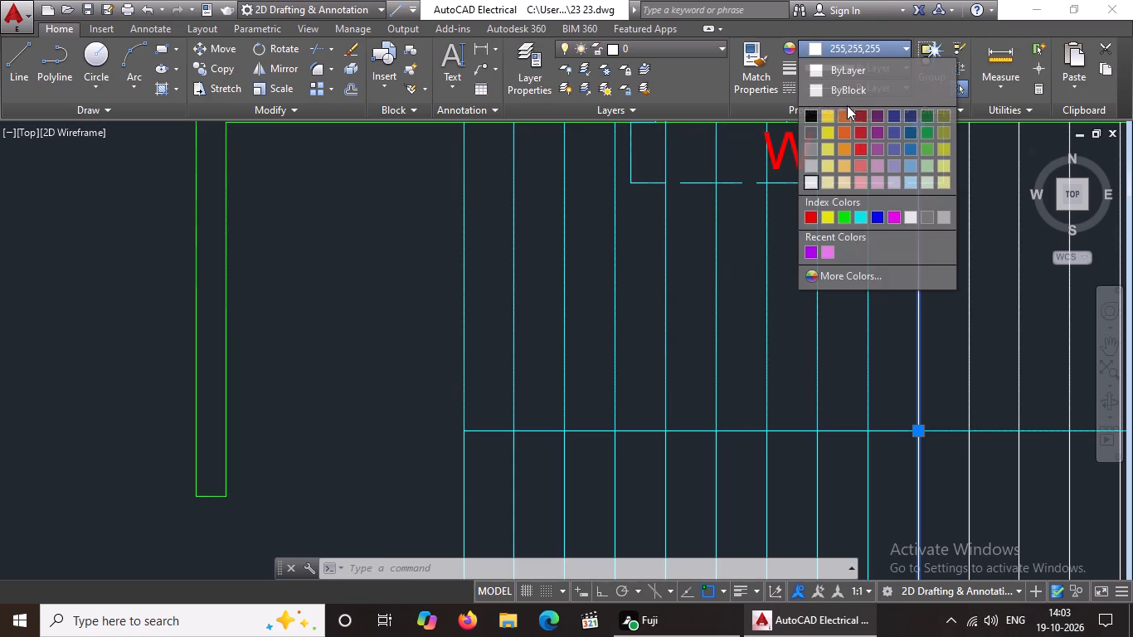
click(856, 216)
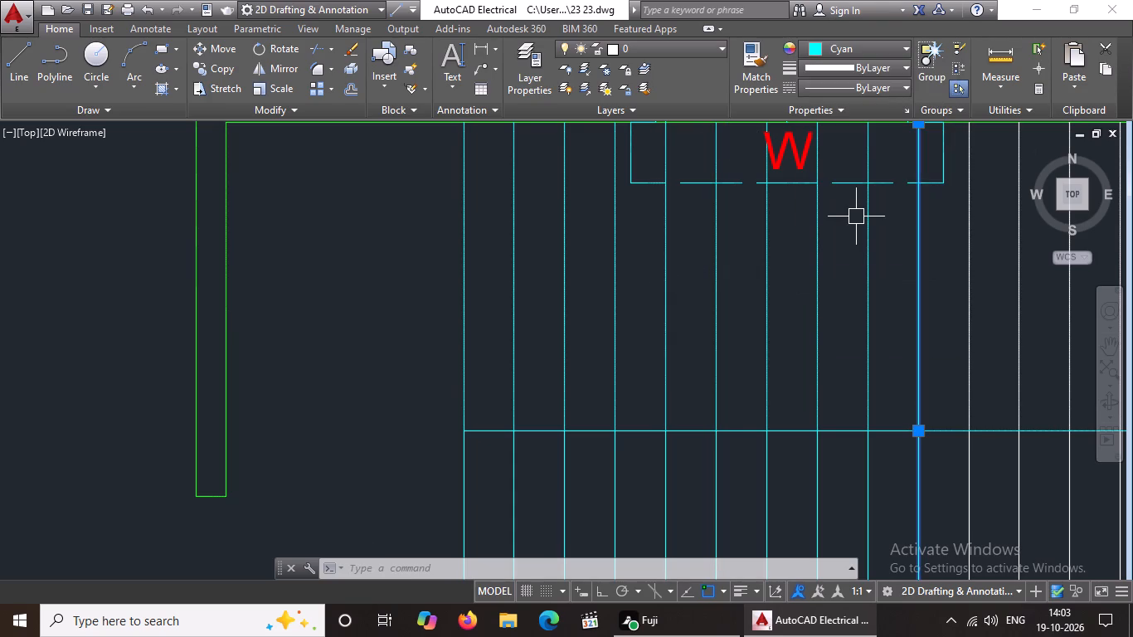
Recolor the eleventh and twelfth first floor staircase tread lines from the west end to Cyan, one at a time.
scroll(898, 353, down, 1)
middle_drag(916, 356, 827, 339)
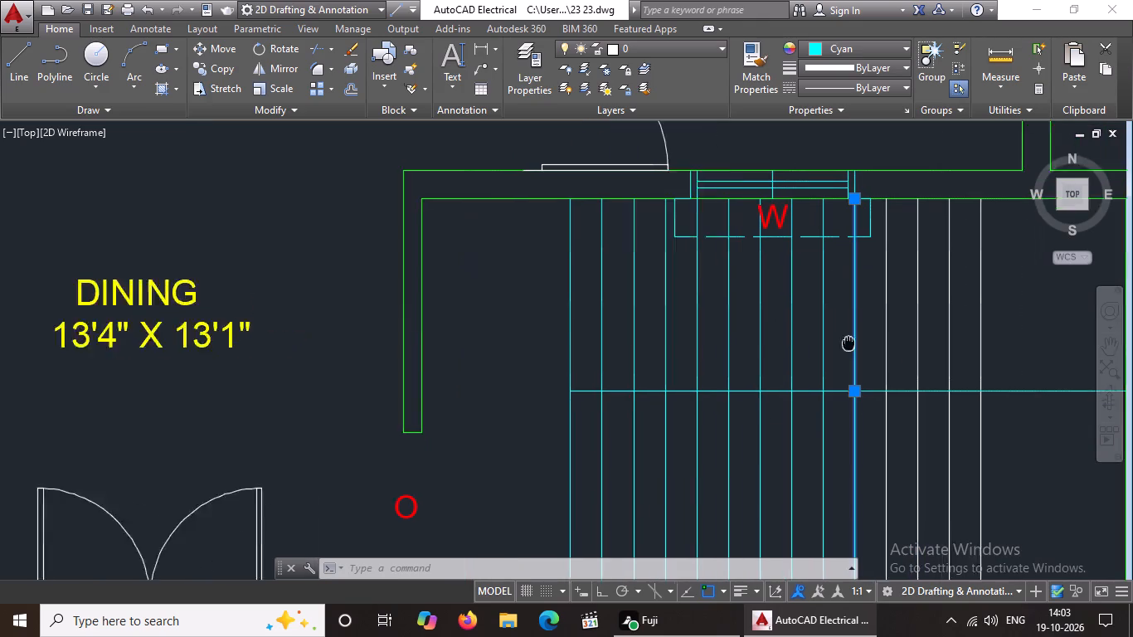
middle_drag(827, 339, 753, 338)
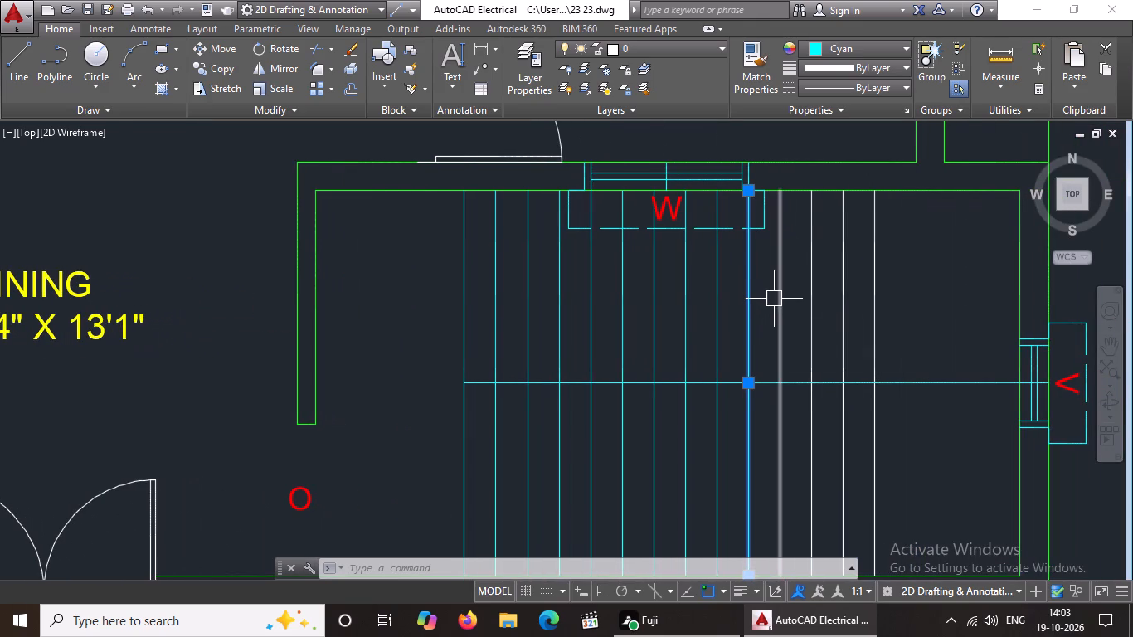
click(774, 299)
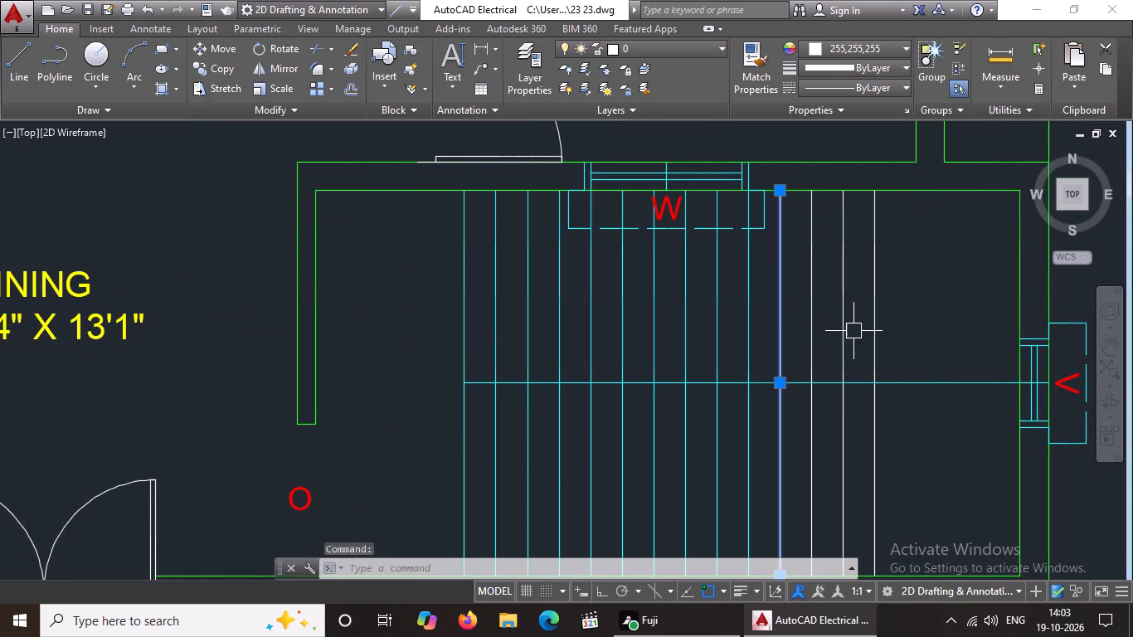
click(887, 46)
click(862, 212)
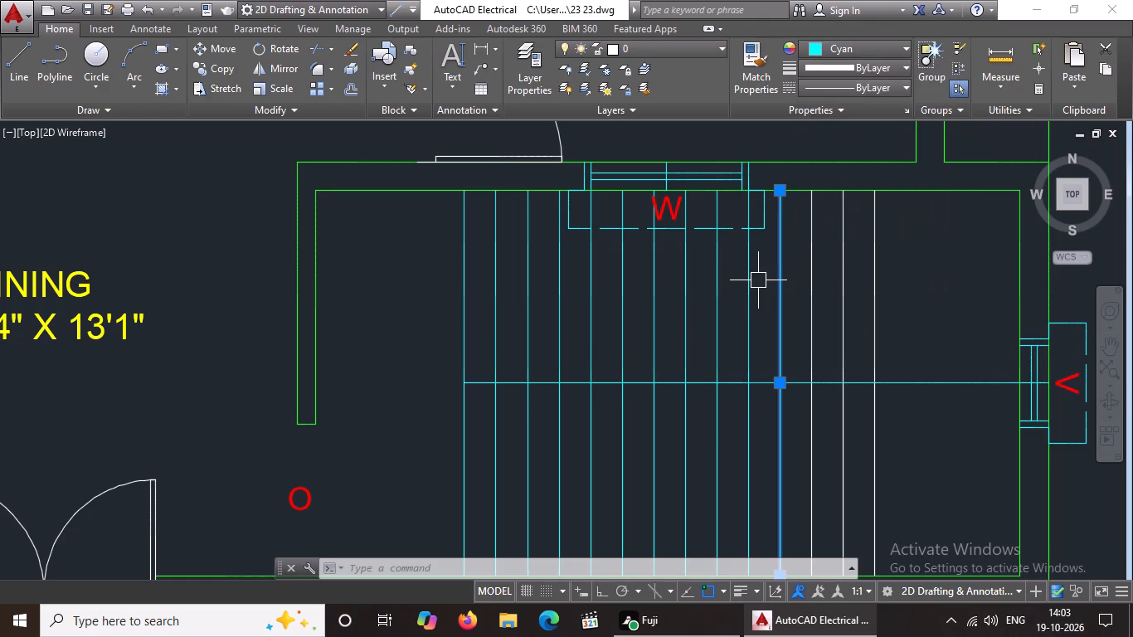
click(806, 294)
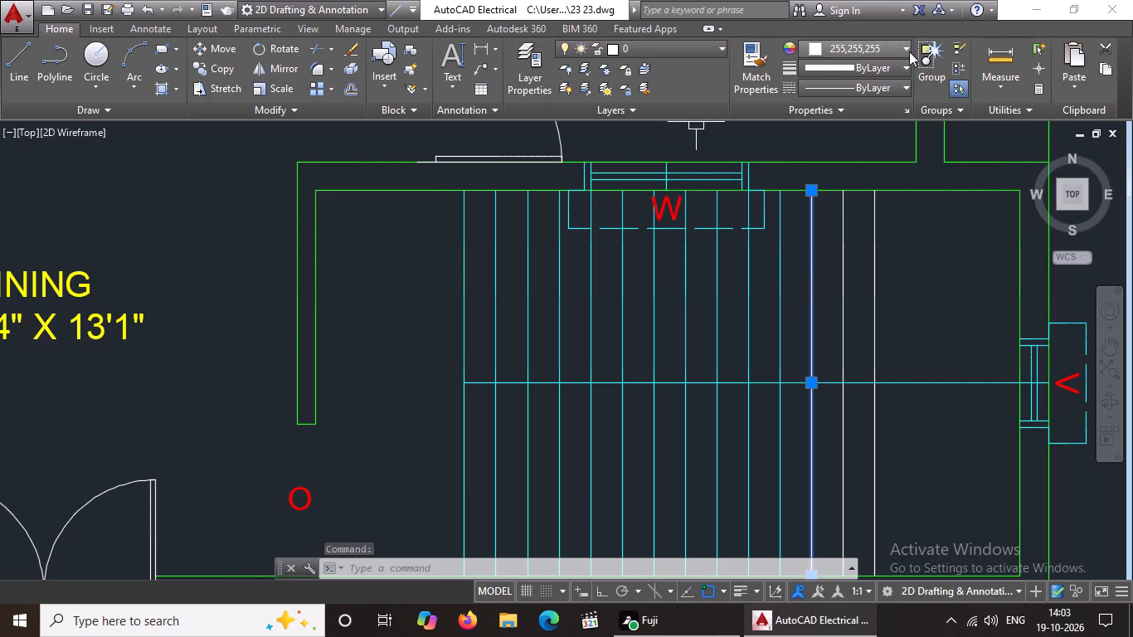
click(881, 41)
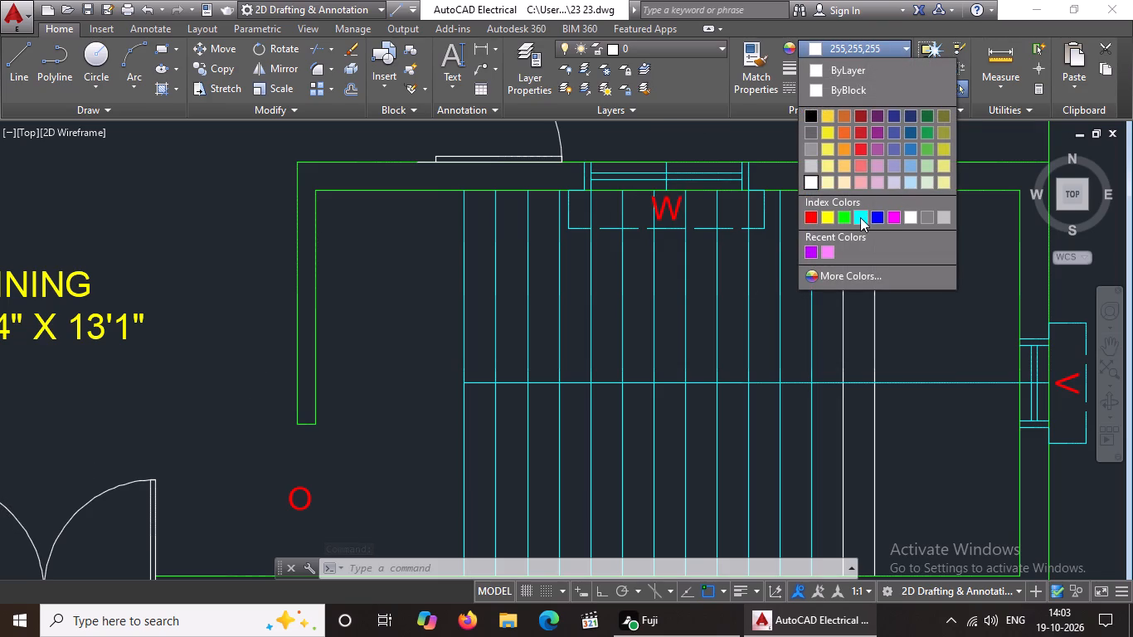
click(854, 216)
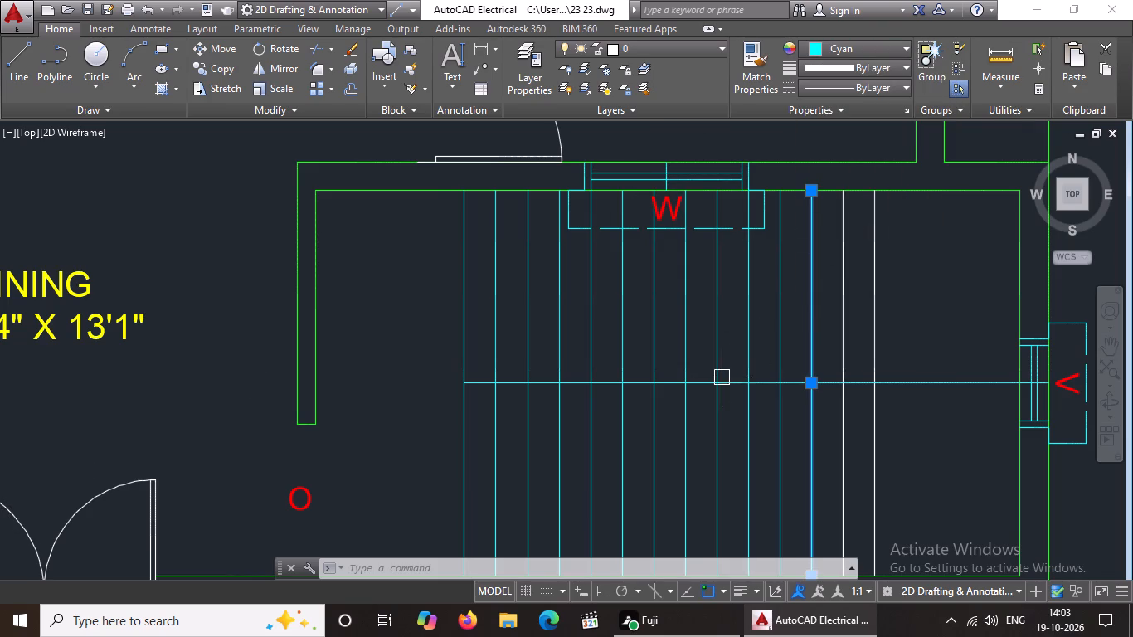
Recolor the last two white tread lines at the east end of the first floor staircase to Cyan and clear the selection.
click(844, 309)
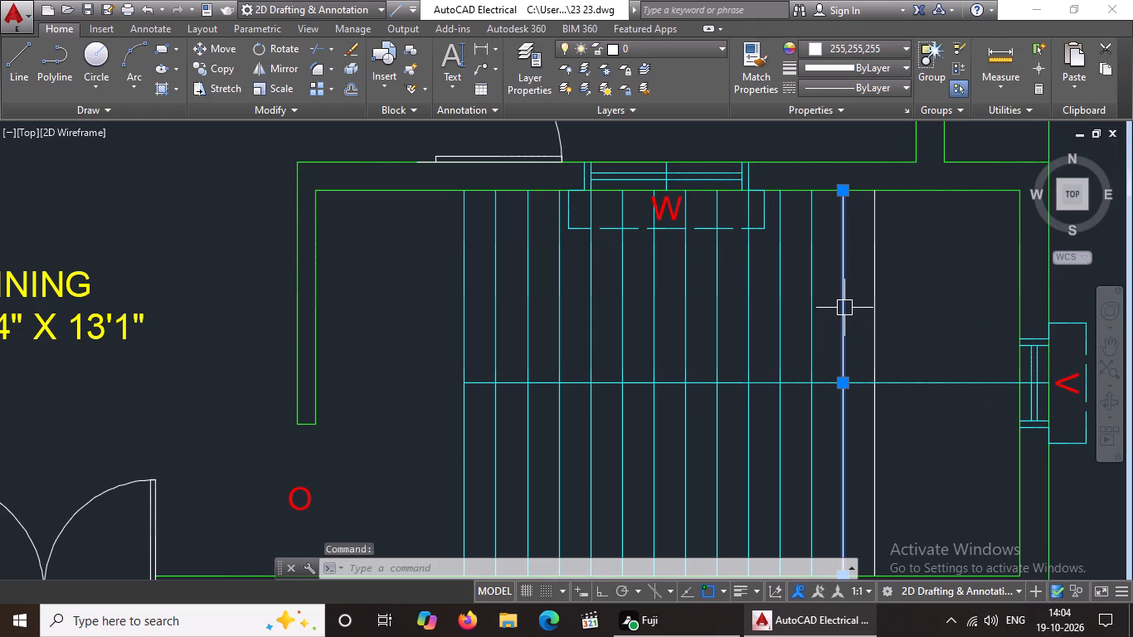
click(862, 42)
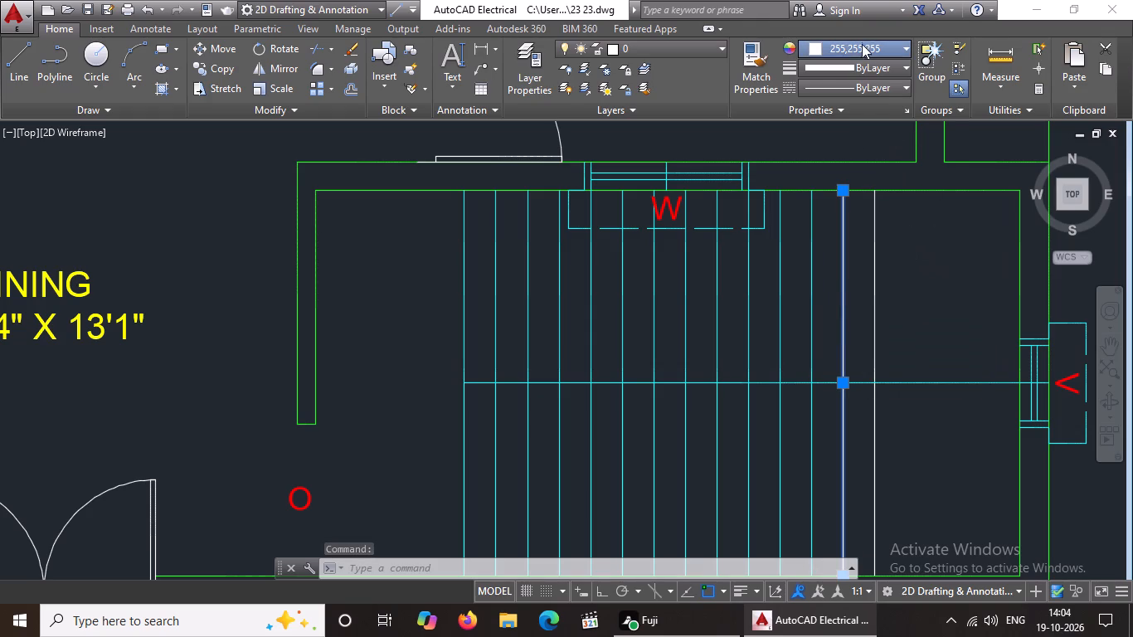
click(855, 212)
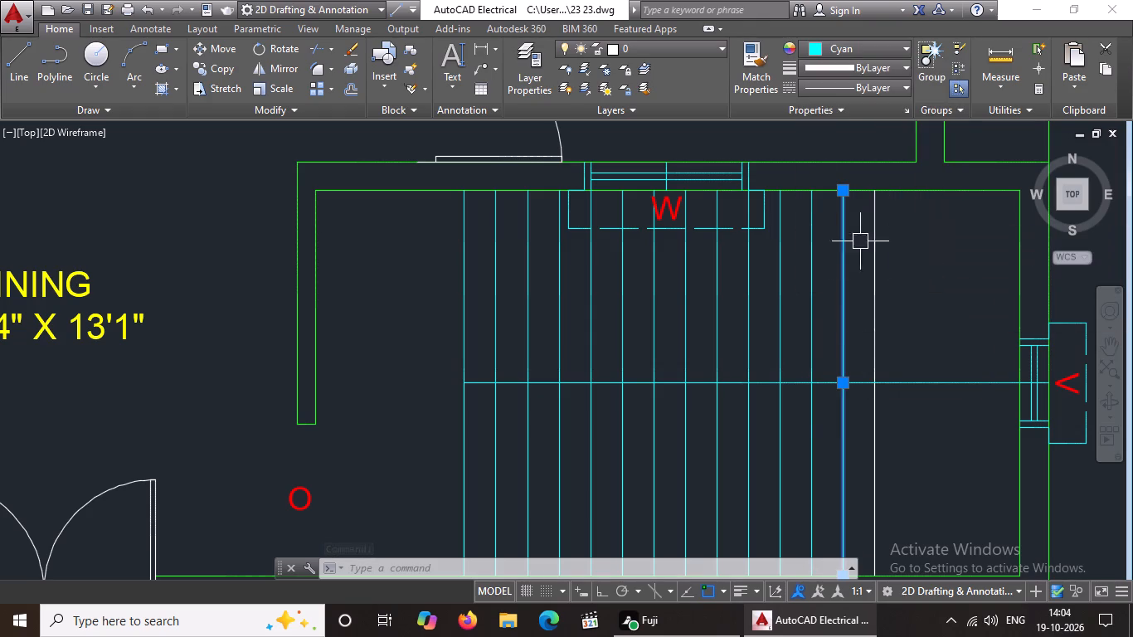
click(875, 354)
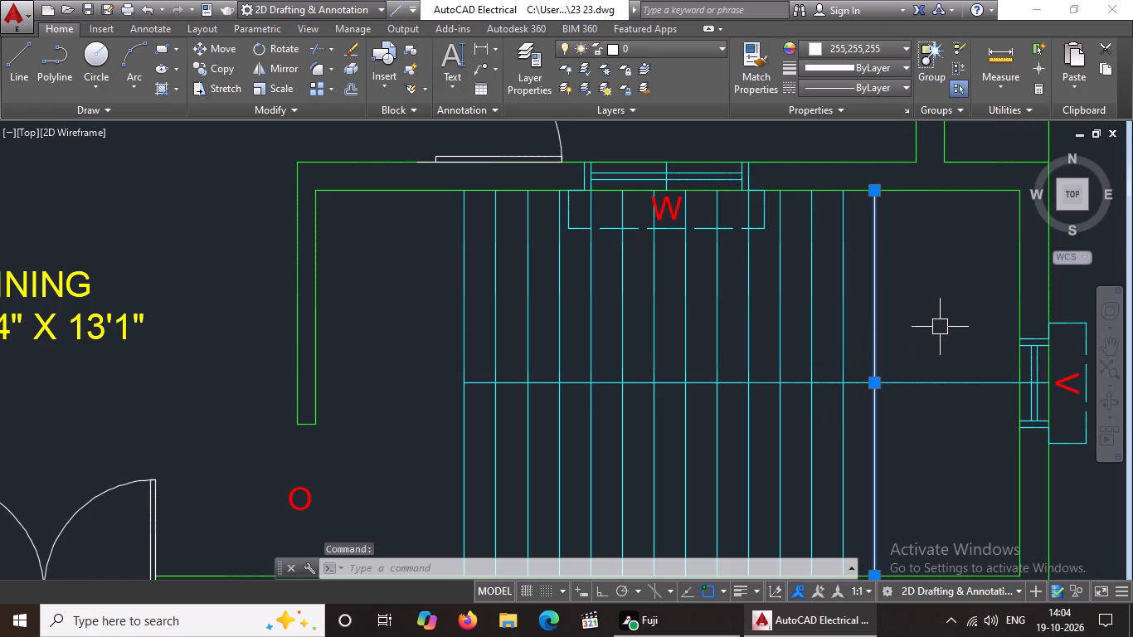
click(883, 42)
click(858, 217)
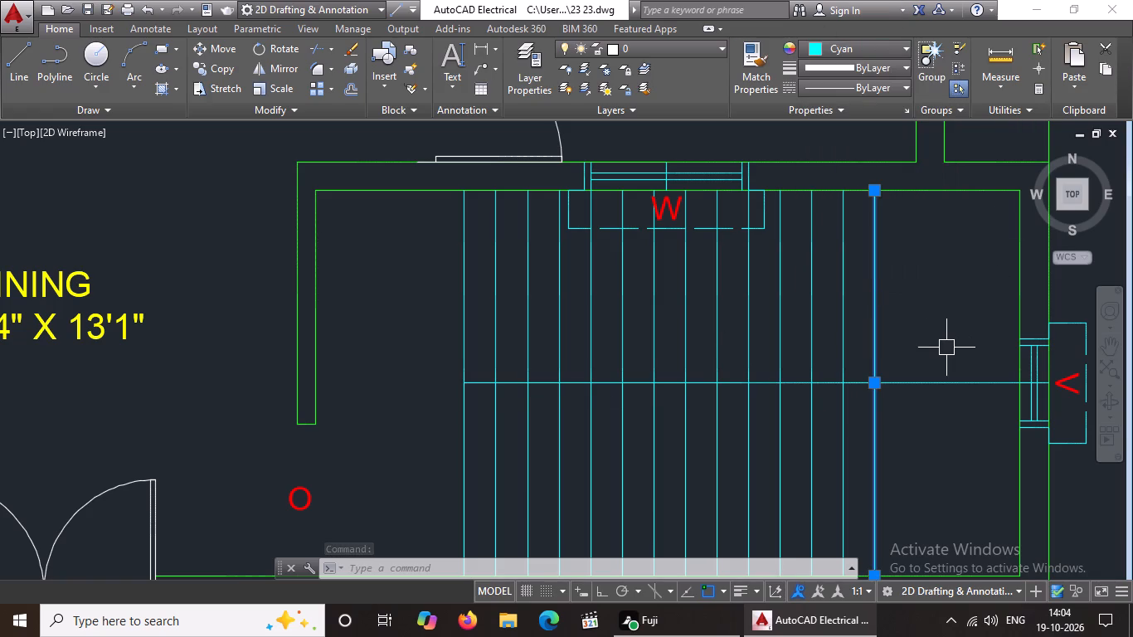
scroll(946, 348, down, 4)
scroll(948, 383, up, 2)
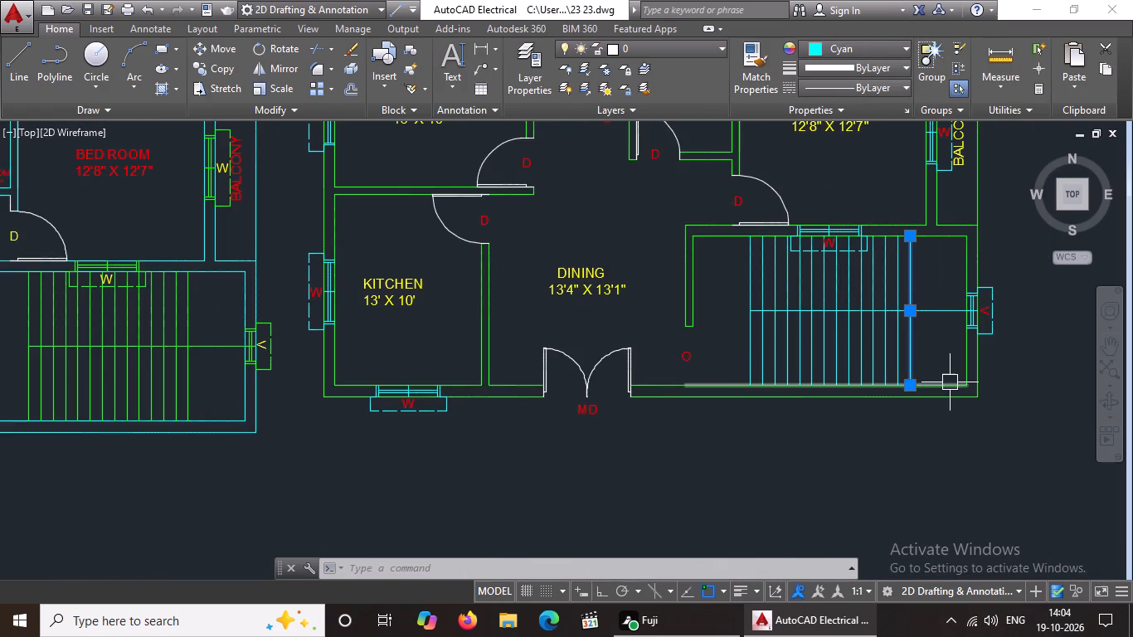
scroll(950, 382, down, 1)
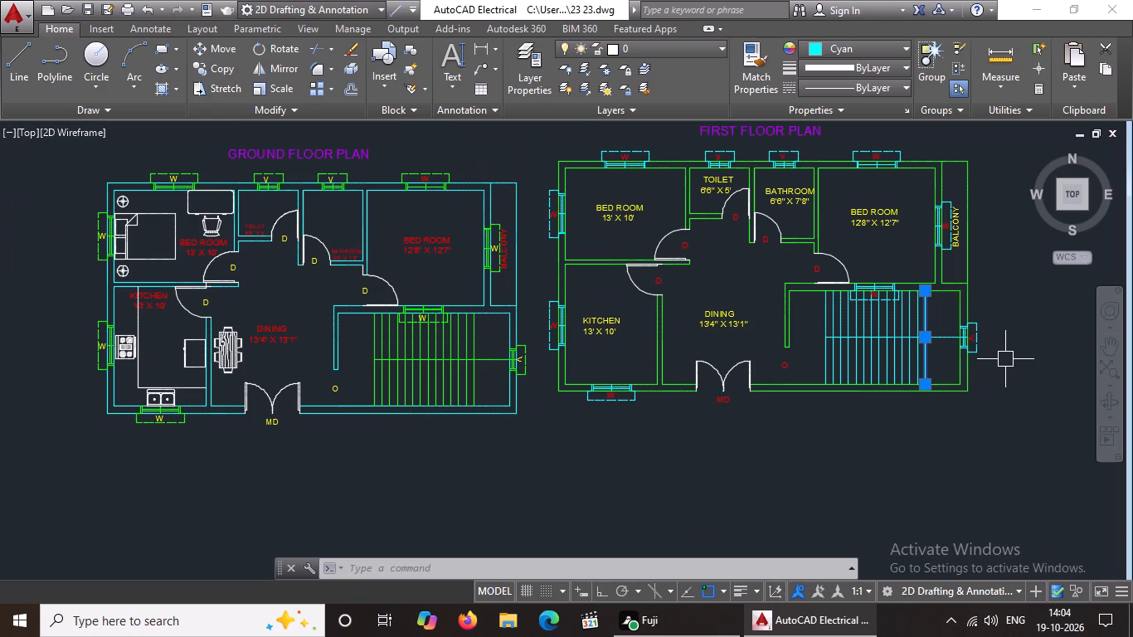
key(Escape)
key(Escape)
key(Escape)
key(Escape)
key(Escape)
key(Escape)
key(Escape)
key(Escape)
key(Escape)
key(Escape)
key(Escape)
key(Escape)
key(Escape)
key(Escape)
key(Escape)
key(Escape)
key(Escape)
key(Escape)
key(Escape)
key(Escape)
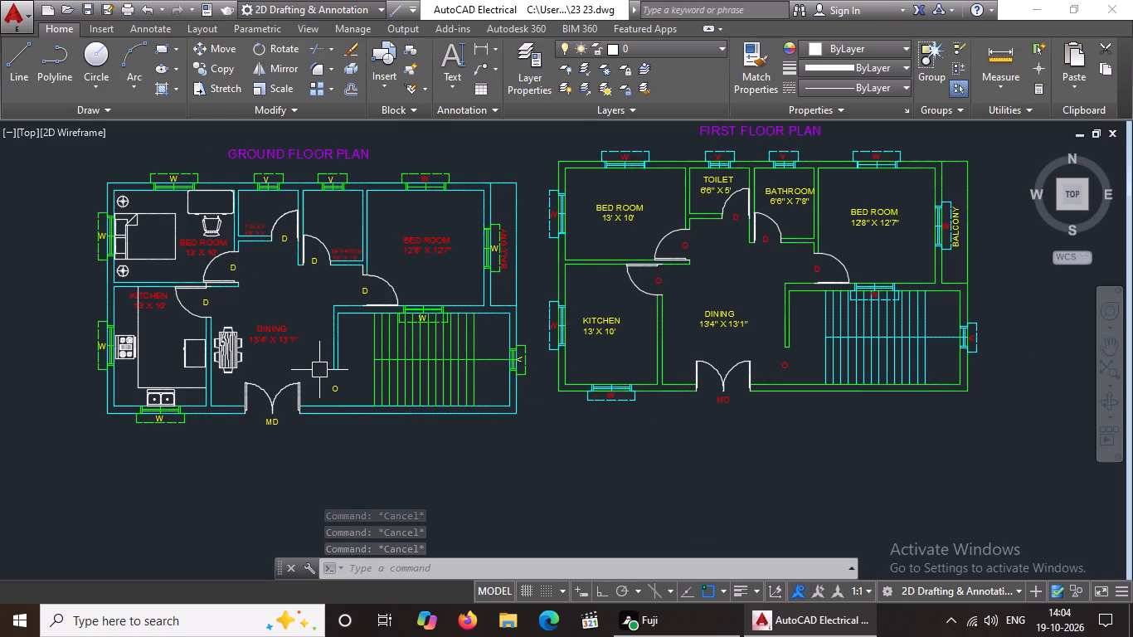
Open DesignCenter and browse to the Blocks of Home - Space Planner.dwg.
middle_drag(319, 370, 457, 427)
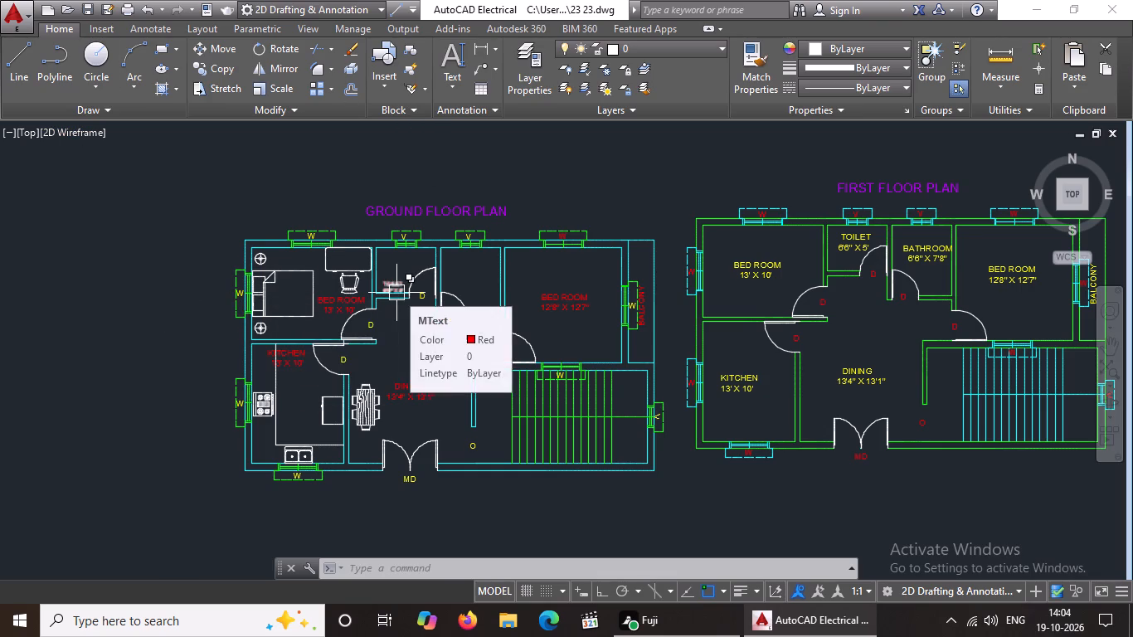
text(DC)
key(space)
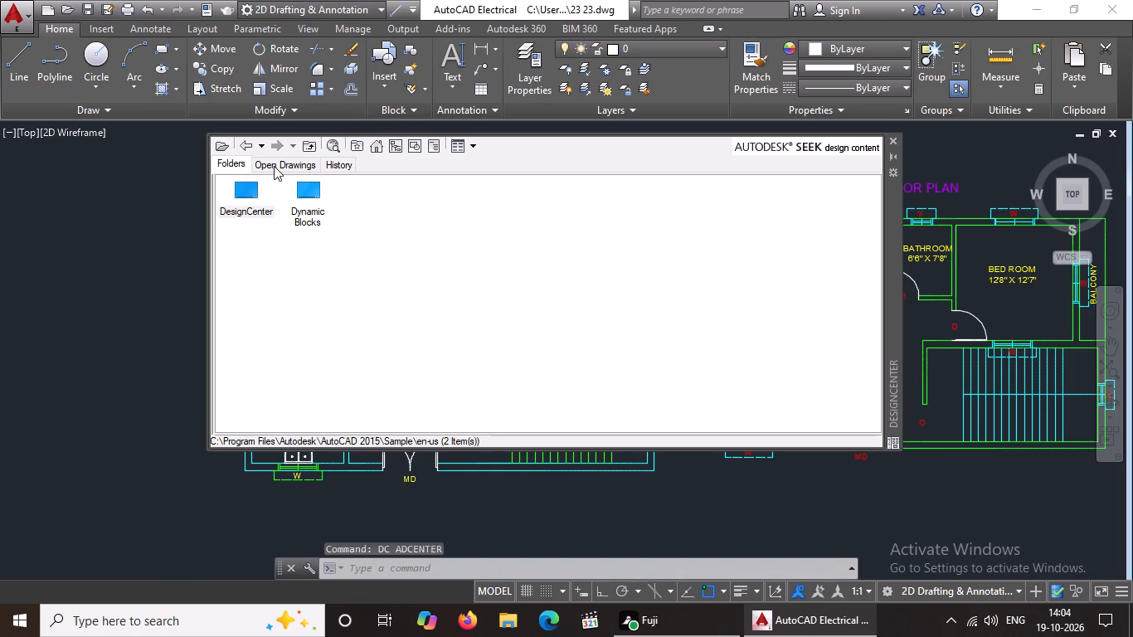
double_click(256, 186)
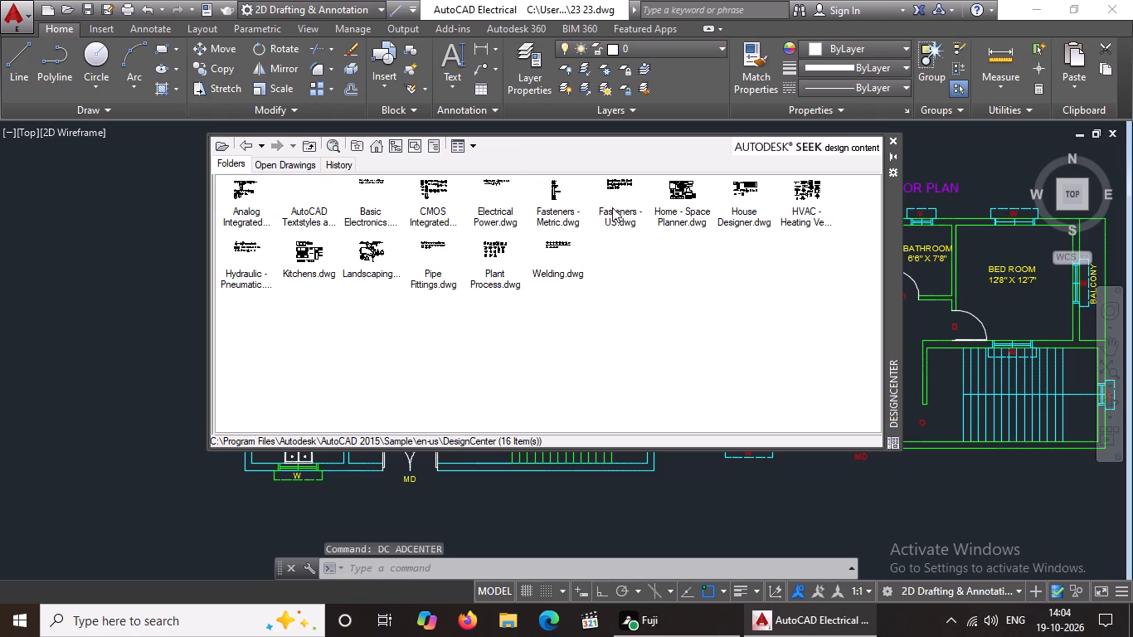
double_click(673, 204)
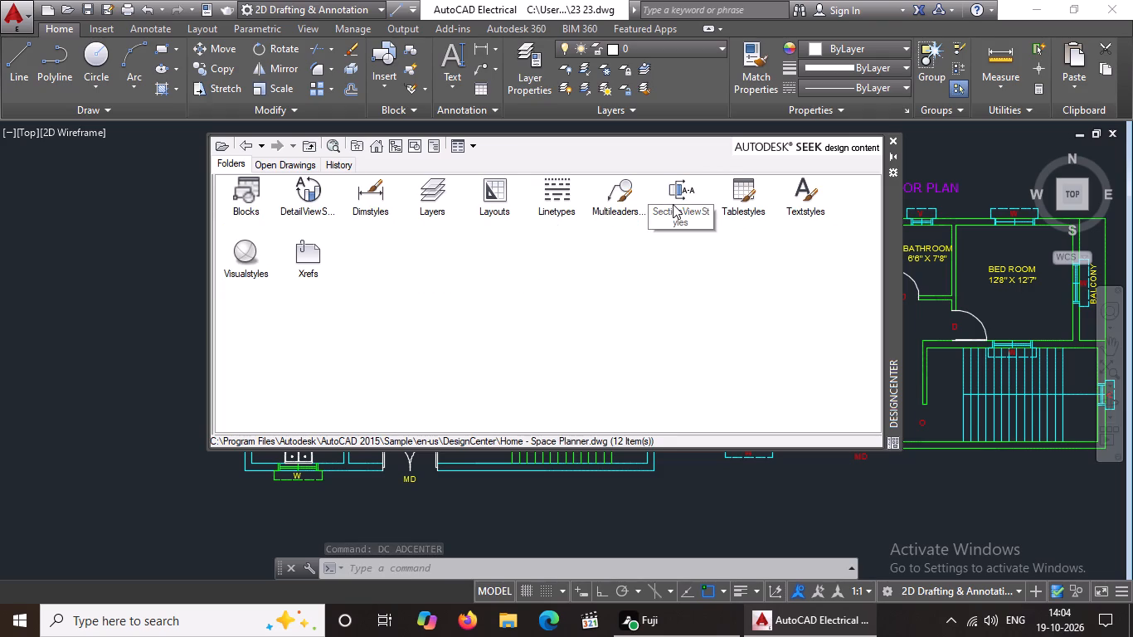
double_click(261, 190)
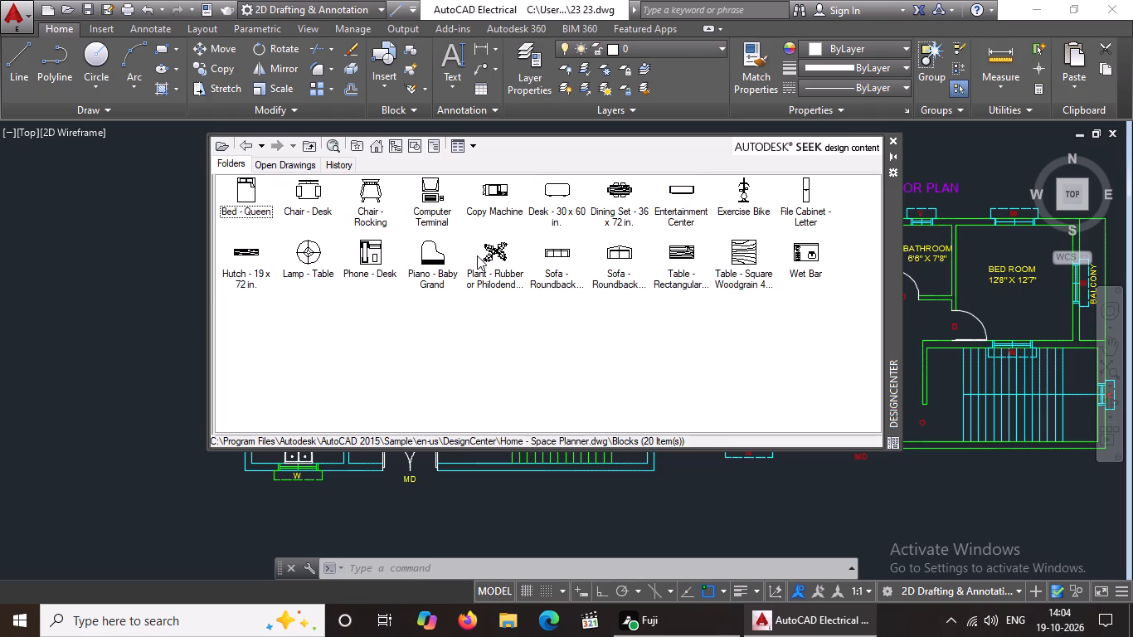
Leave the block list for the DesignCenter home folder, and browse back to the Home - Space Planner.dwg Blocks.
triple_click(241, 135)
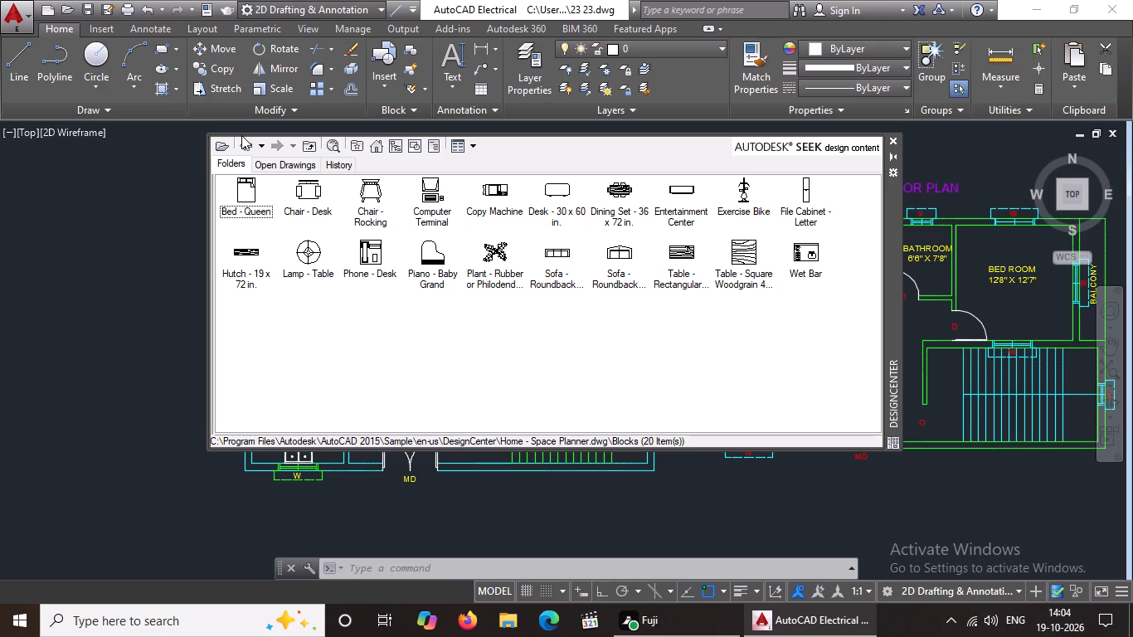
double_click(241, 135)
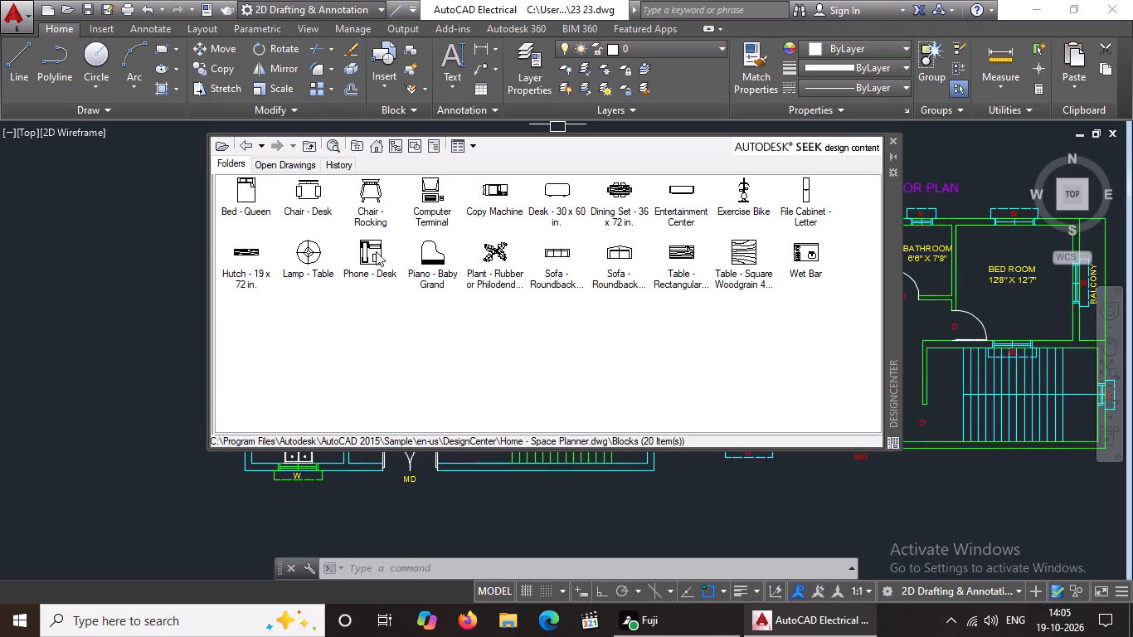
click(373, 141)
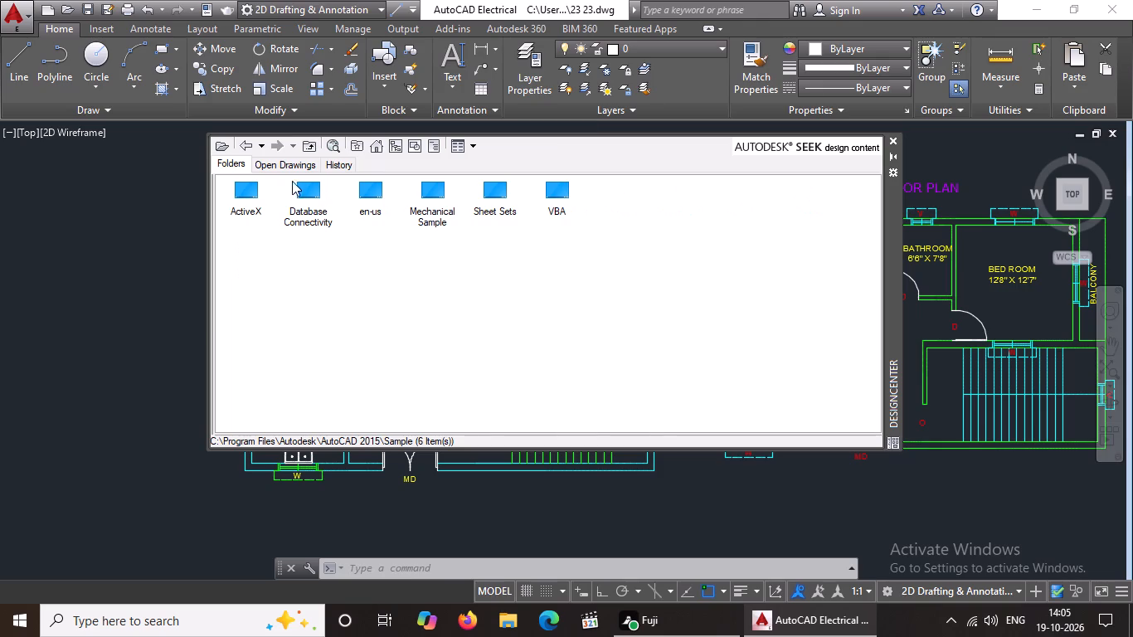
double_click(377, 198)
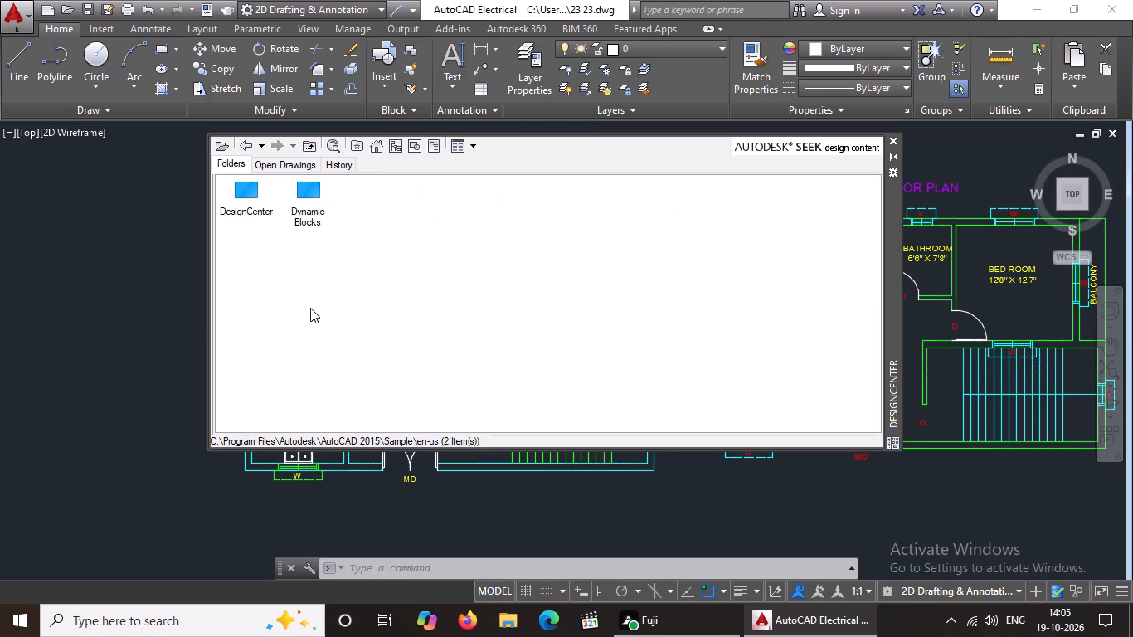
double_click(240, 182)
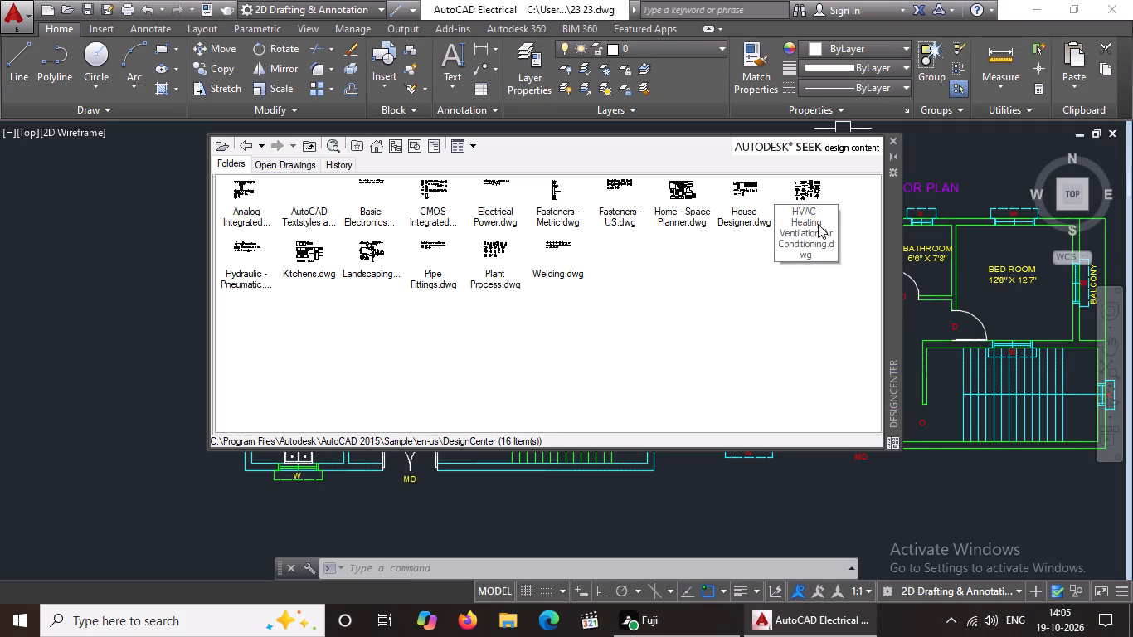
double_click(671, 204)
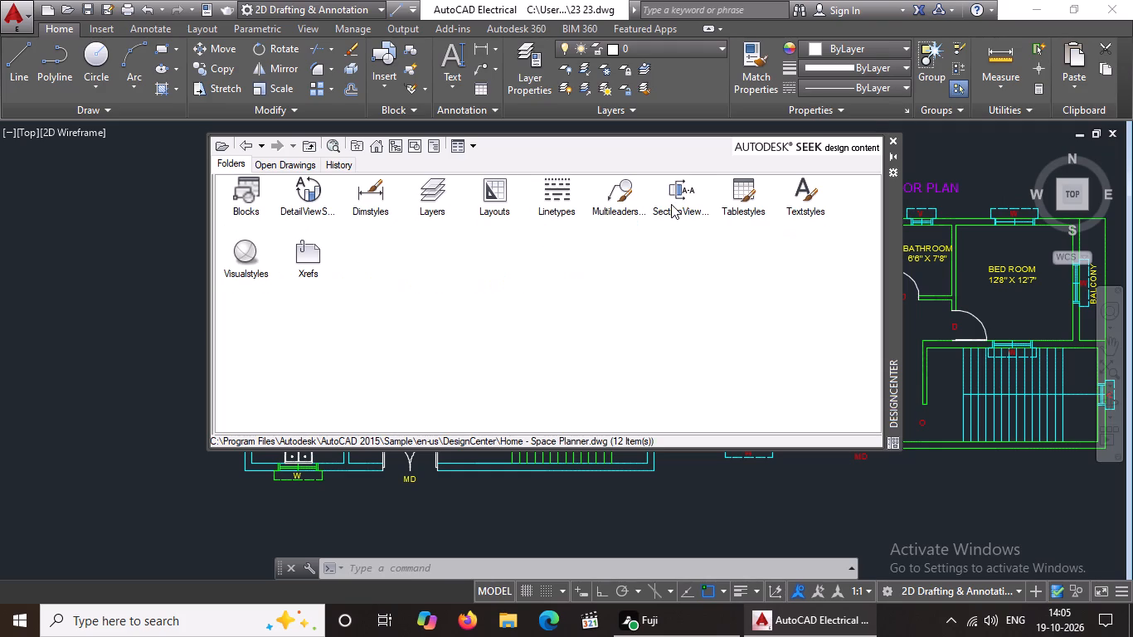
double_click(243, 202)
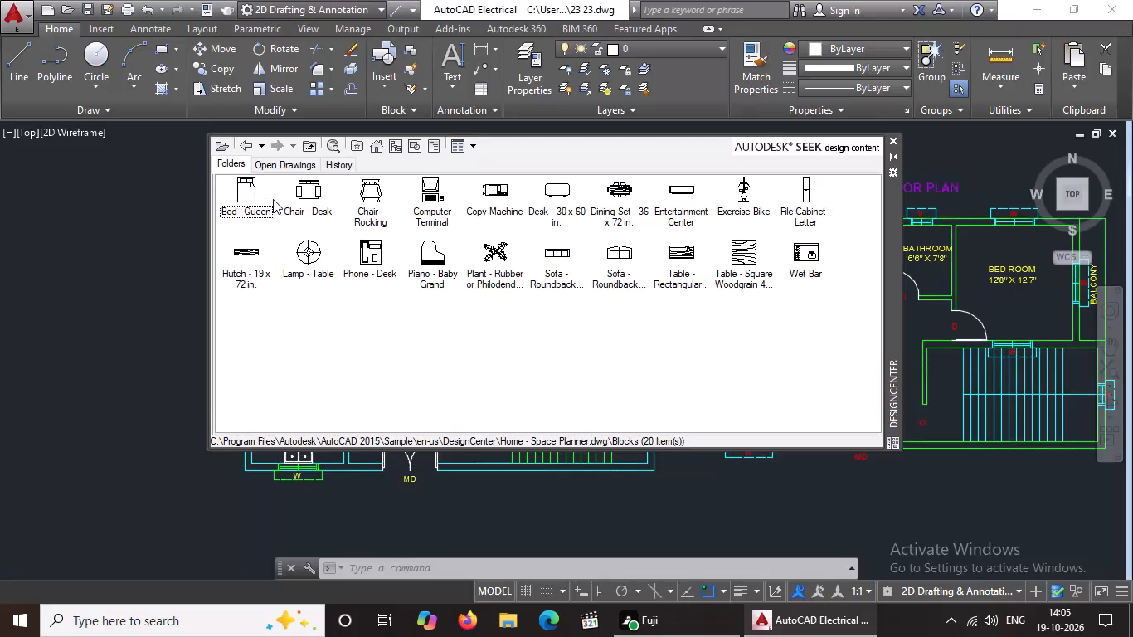
Return to the DesignCenter home folder and browse through en-us and DesignCenter to the Blocks of House Designer.dwg.
click(375, 143)
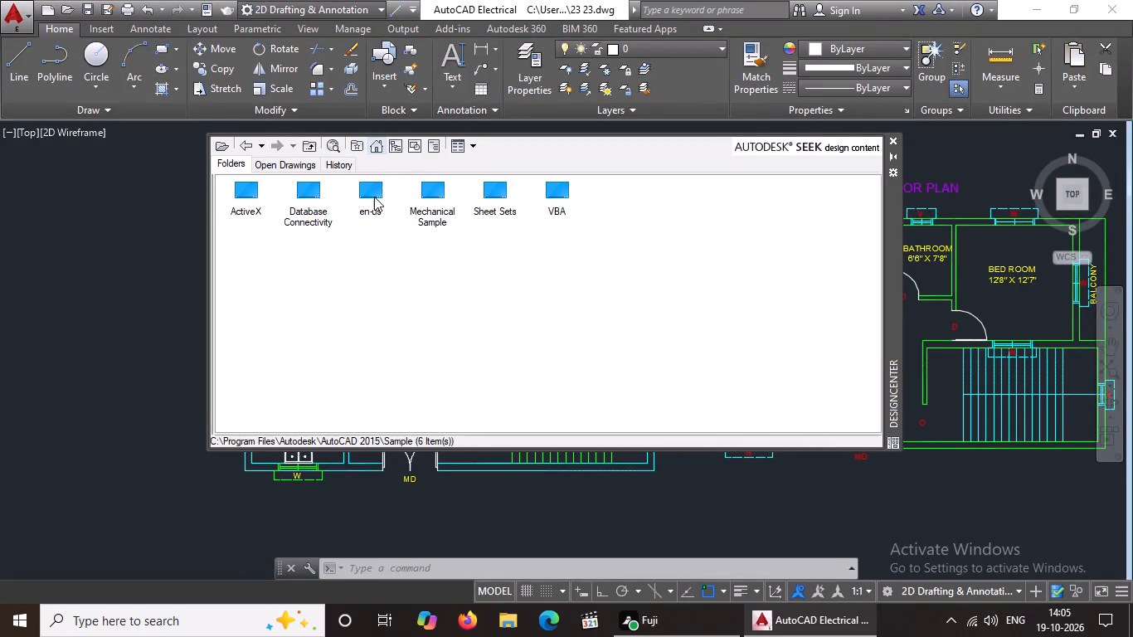
double_click(374, 197)
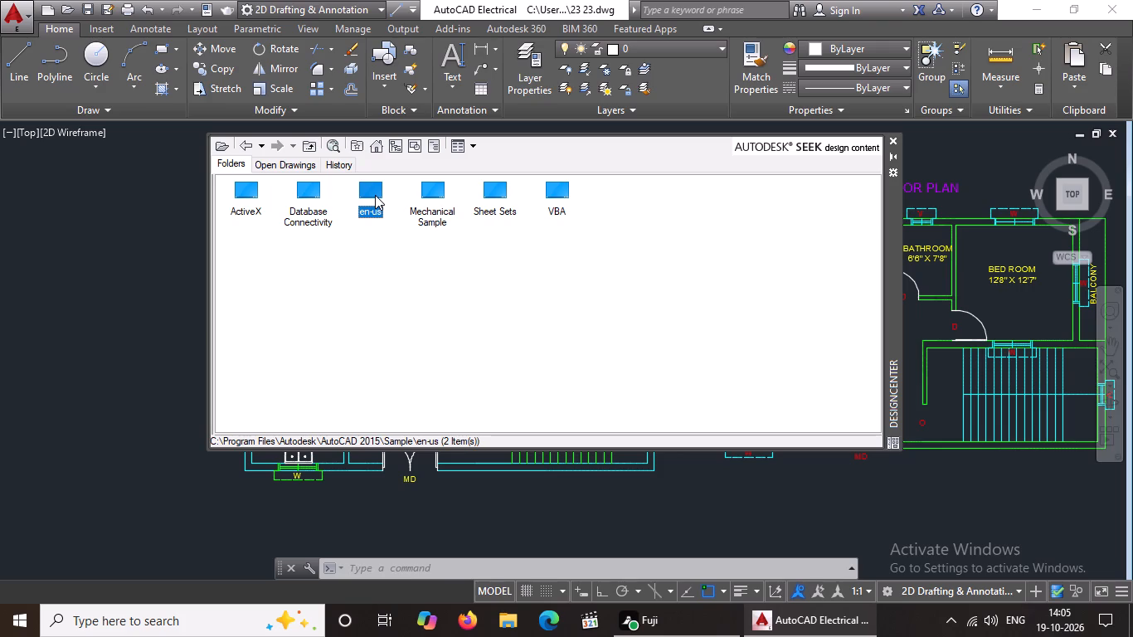
double_click(251, 203)
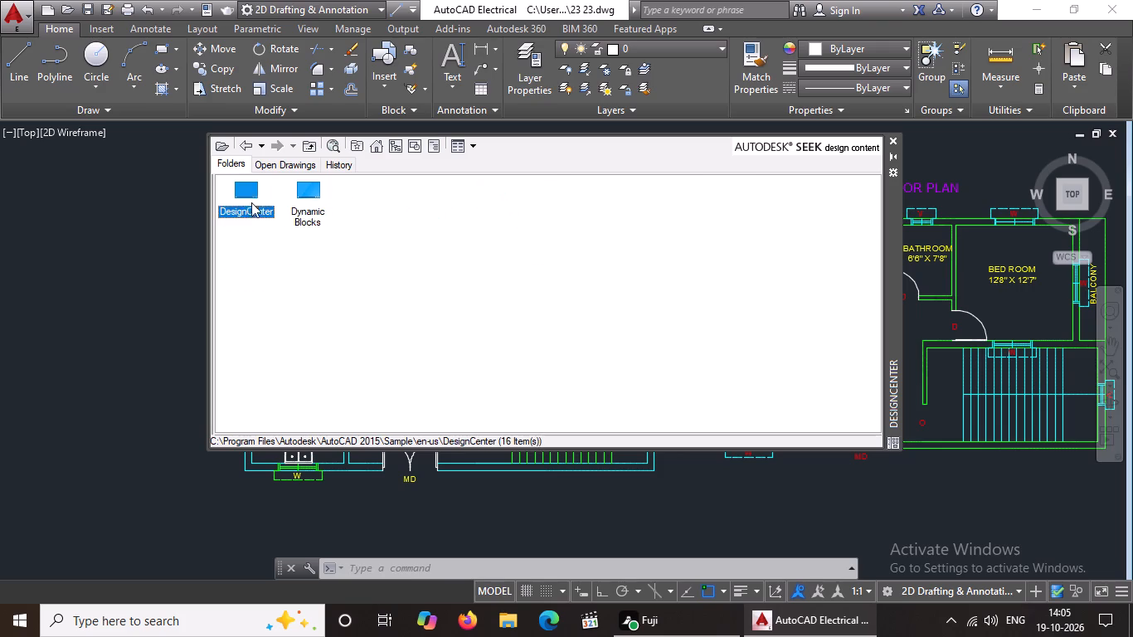
double_click(749, 212)
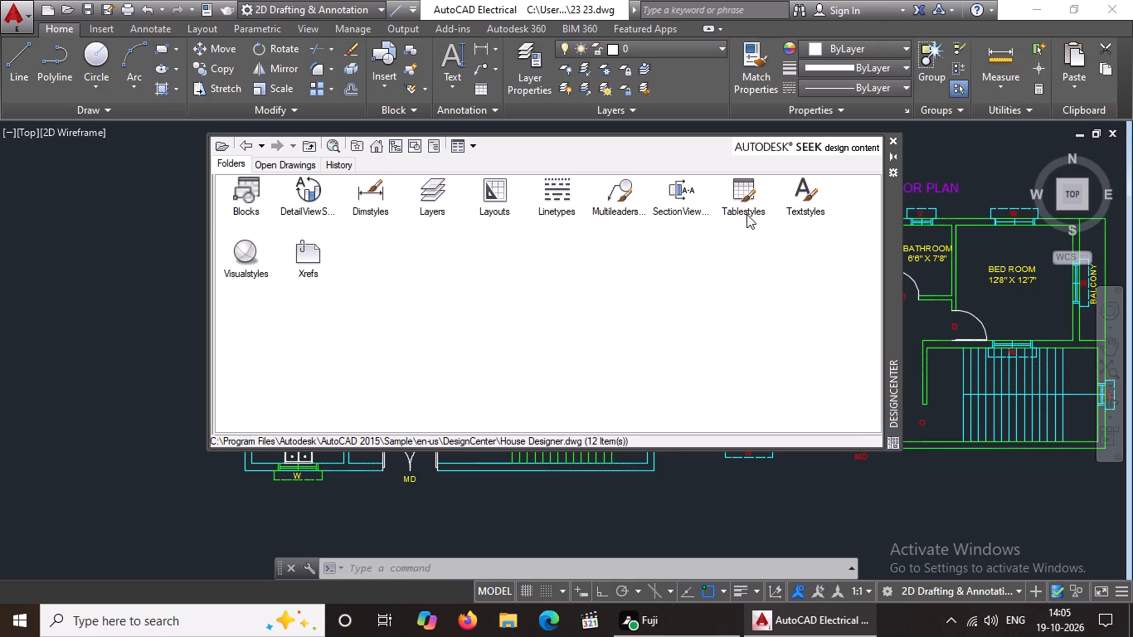
double_click(246, 198)
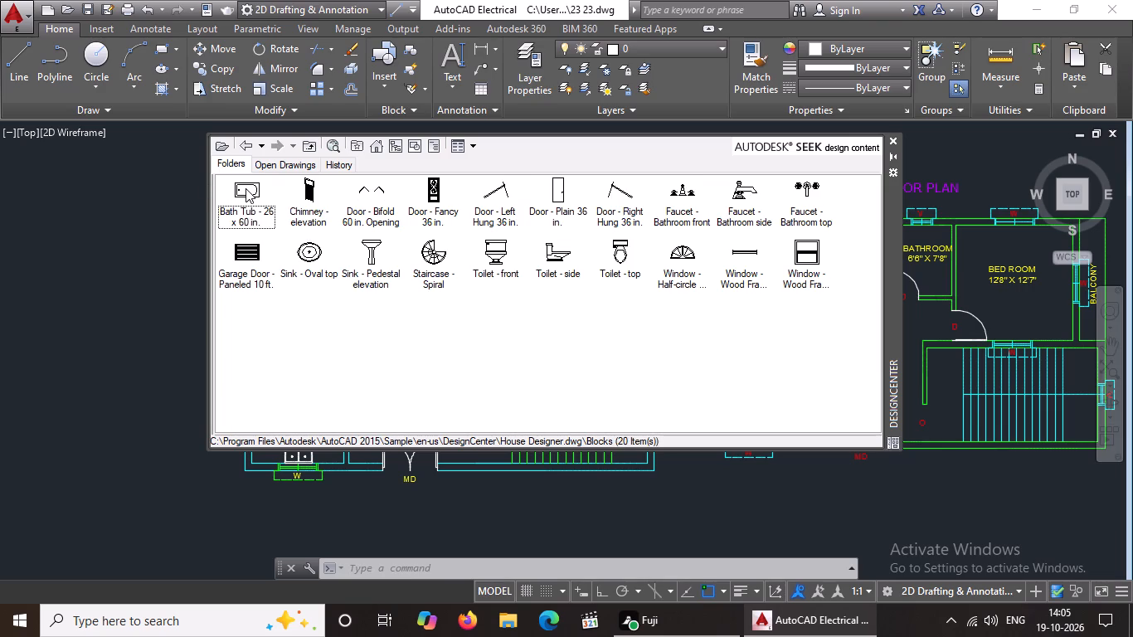
Insert the Bath Tub - 26 x 60 in. block at scale 1 in the empty space west of the ground floor plan.
double_click(246, 188)
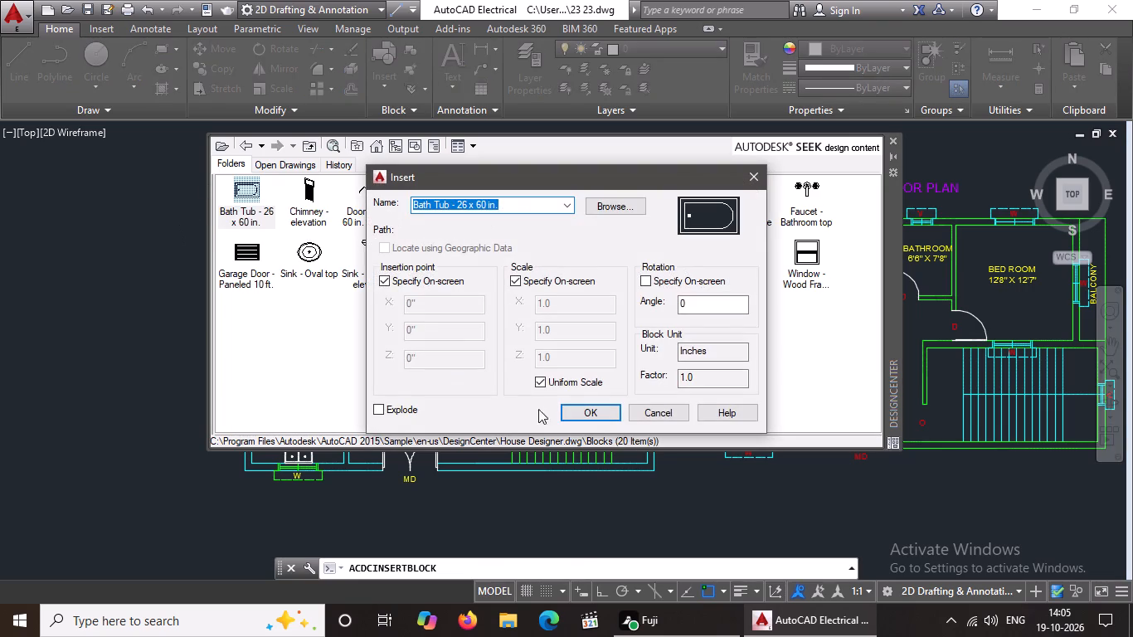
click(588, 408)
click(140, 258)
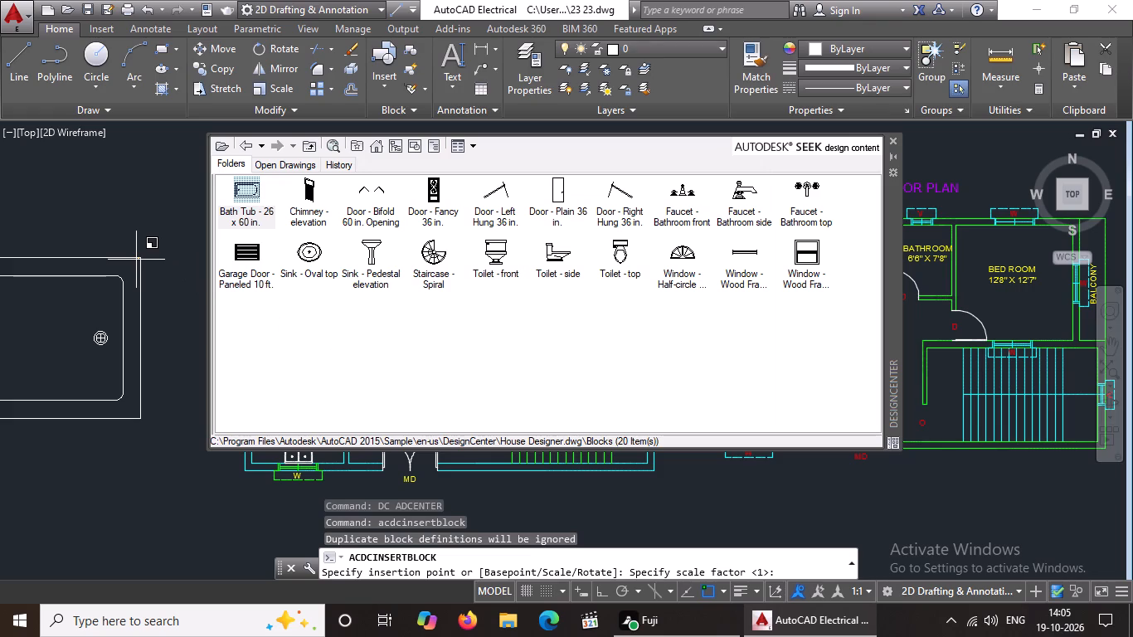
key(Return)
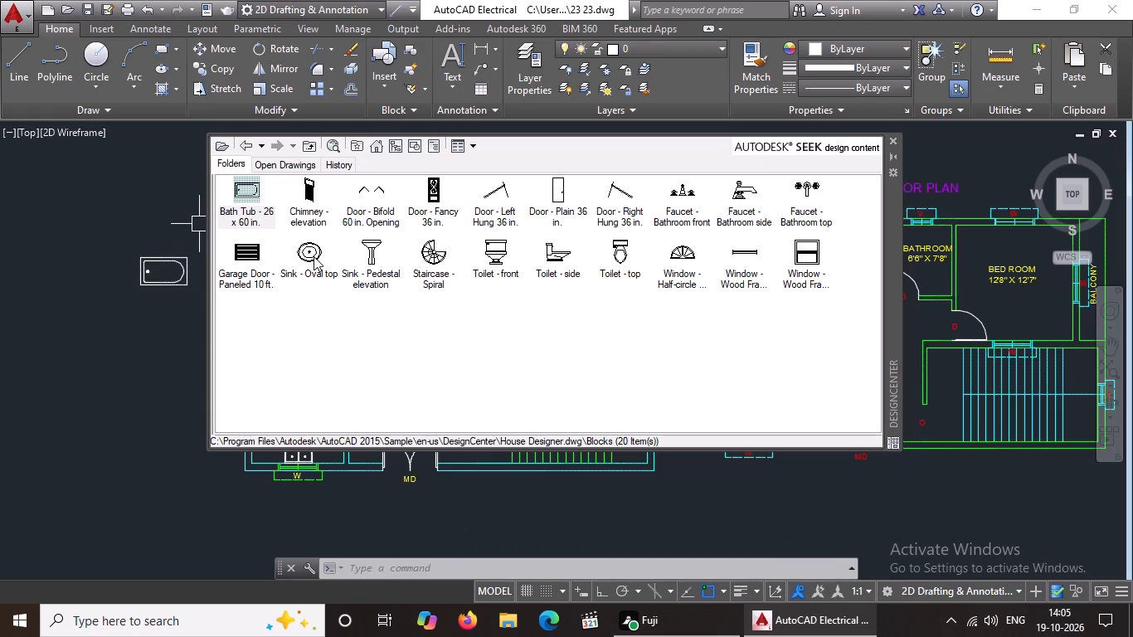
Insert the Sink - Oval top block at scale 1 just below the loose bath tub.
double_click(314, 255)
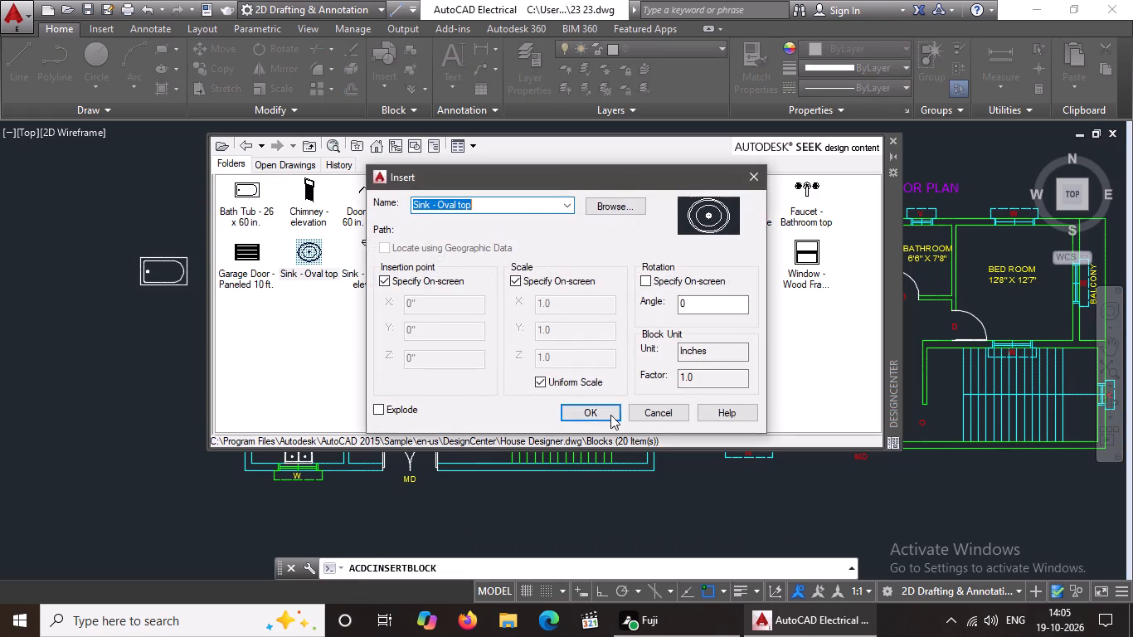
click(596, 411)
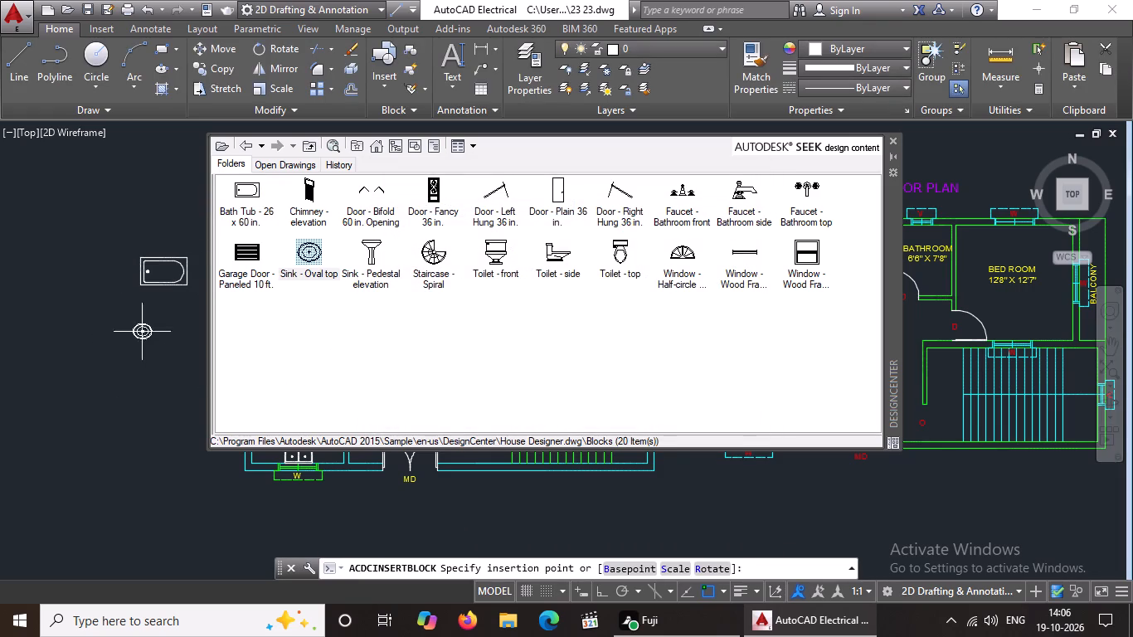
click(156, 309)
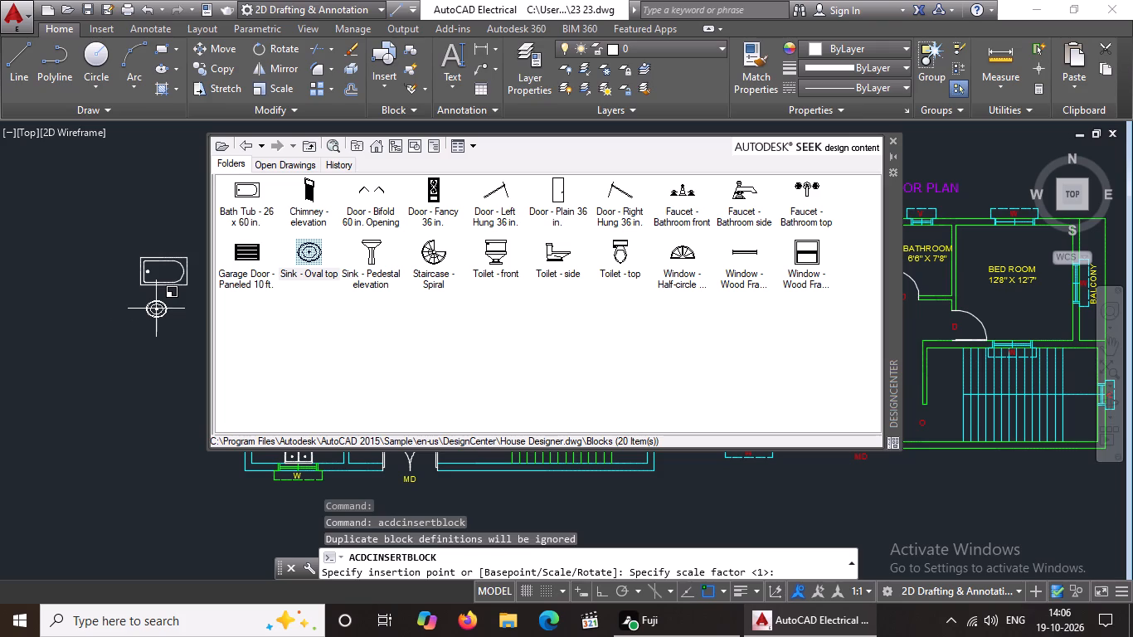
key(Return)
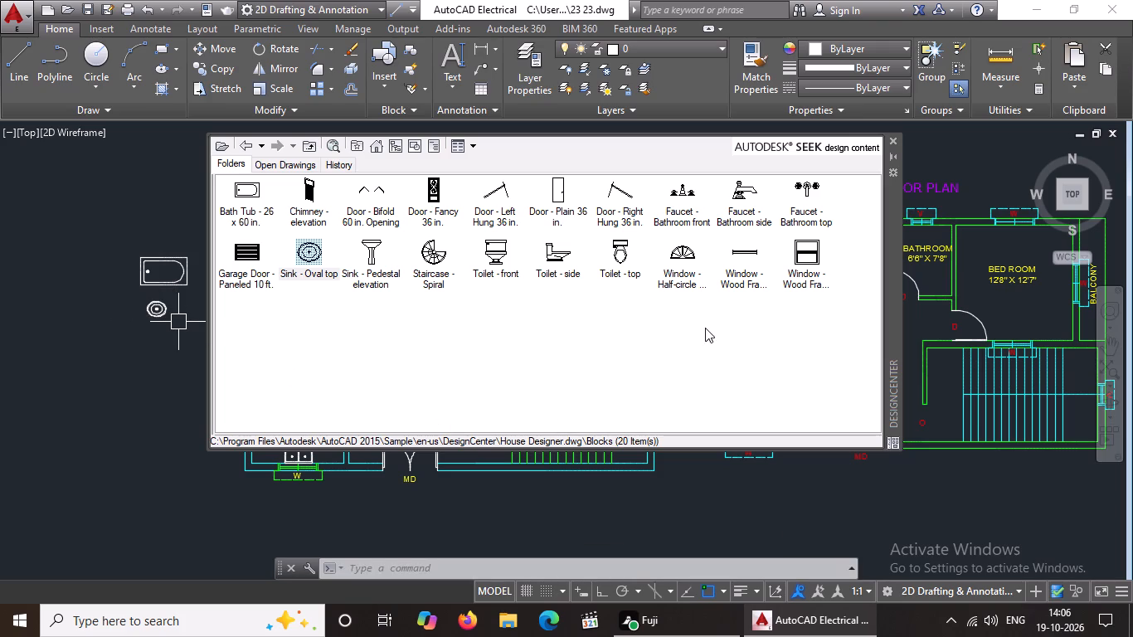
Insert the Toilet - top block at scale 1 below and slightly west of the loose oval sink.
double_click(623, 251)
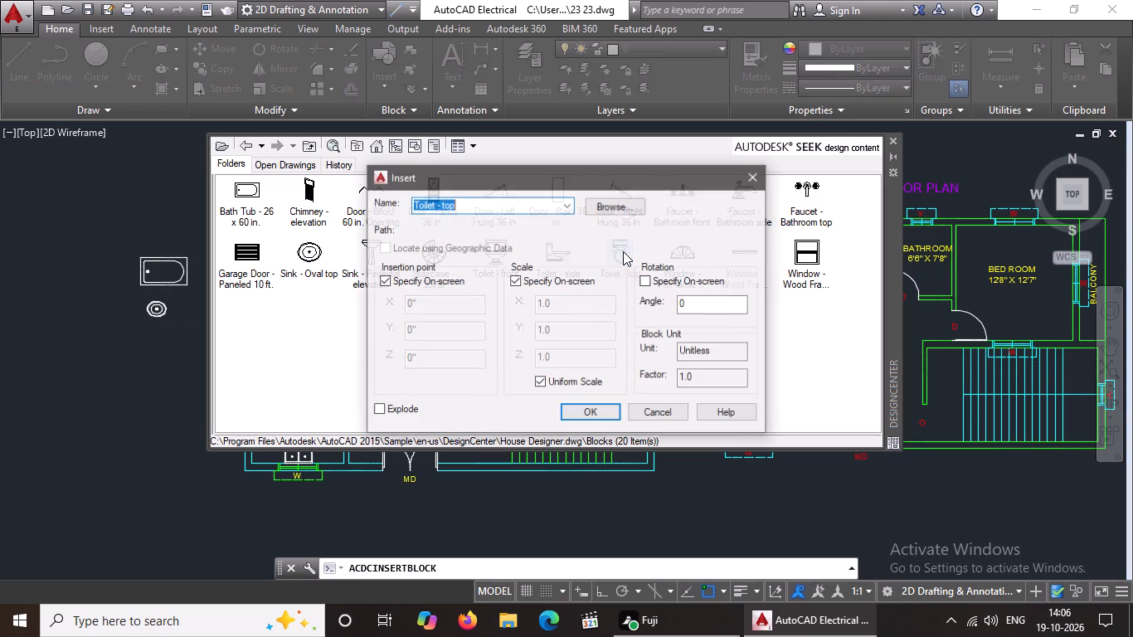
click(572, 411)
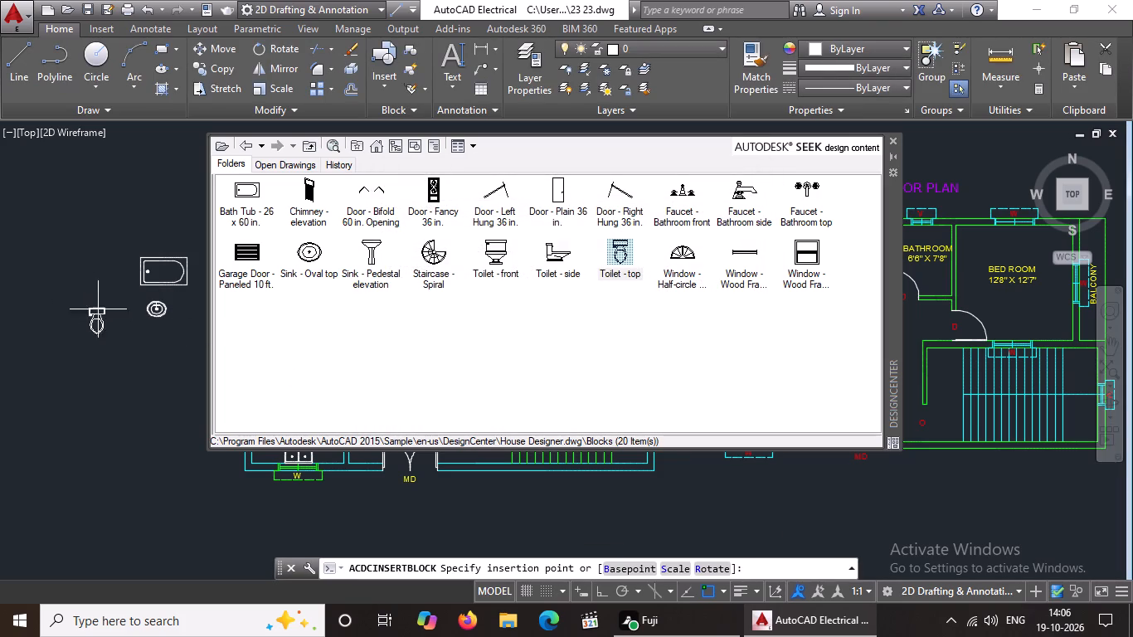
click(129, 325)
key(Return)
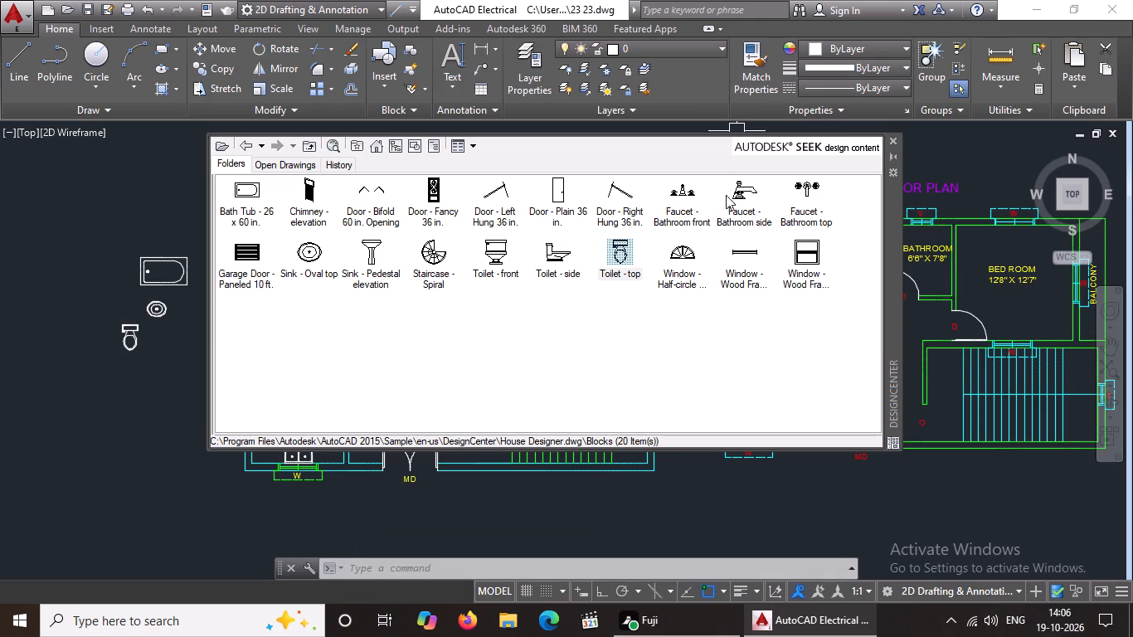
Insert the Faucet - Bathroom top block at scale 1 east of the loose toilet, and close DesignCenter.
double_click(801, 197)
click(591, 415)
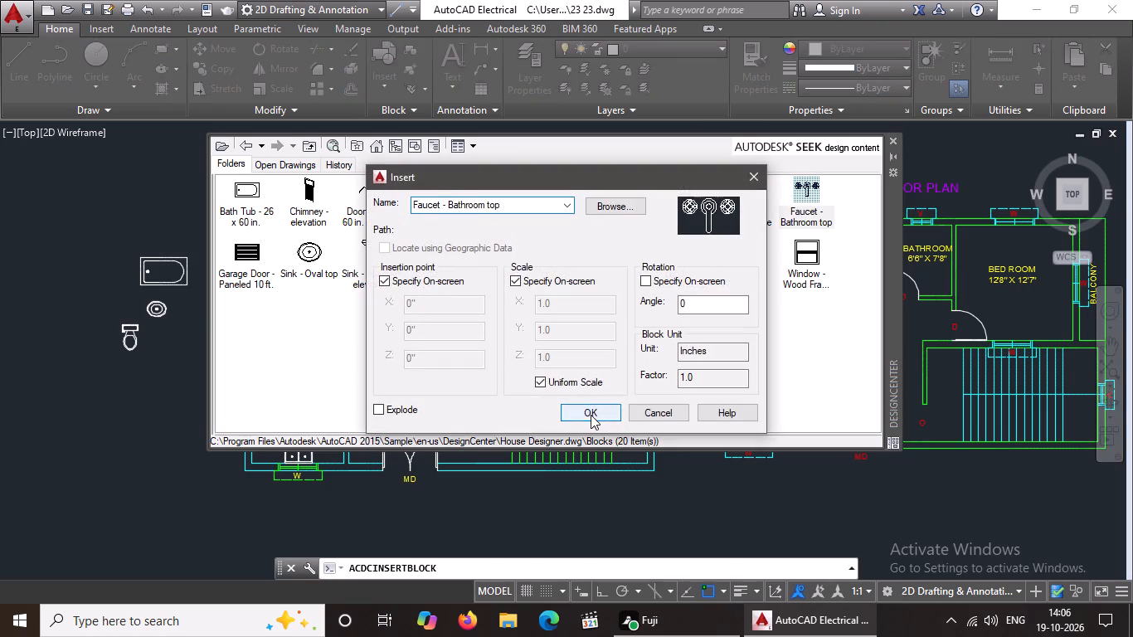
click(173, 333)
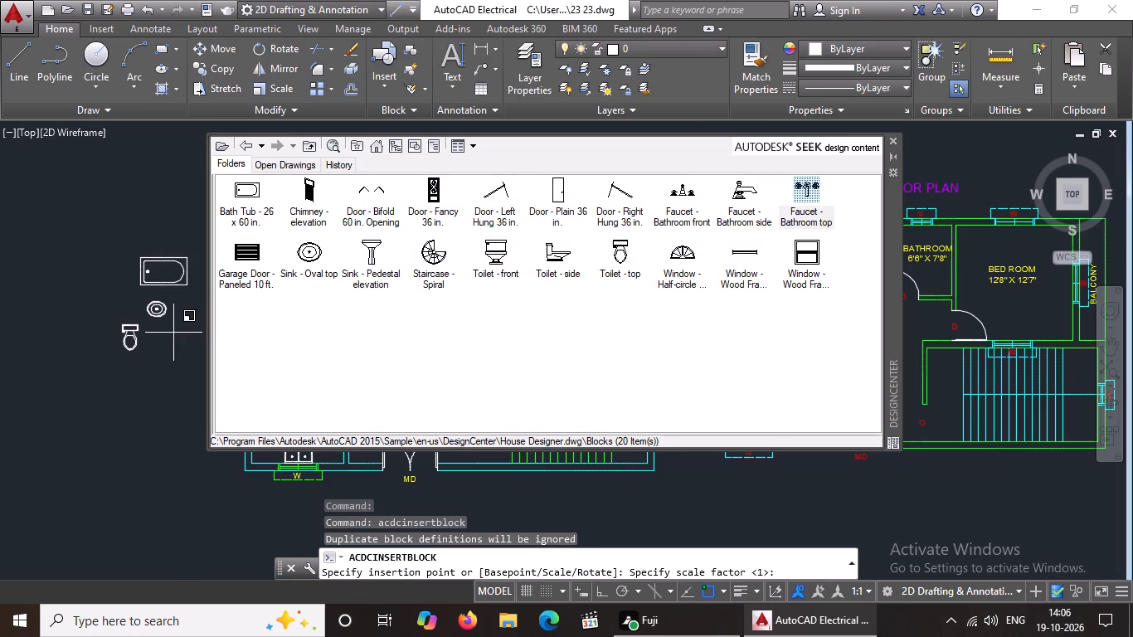
key(Return)
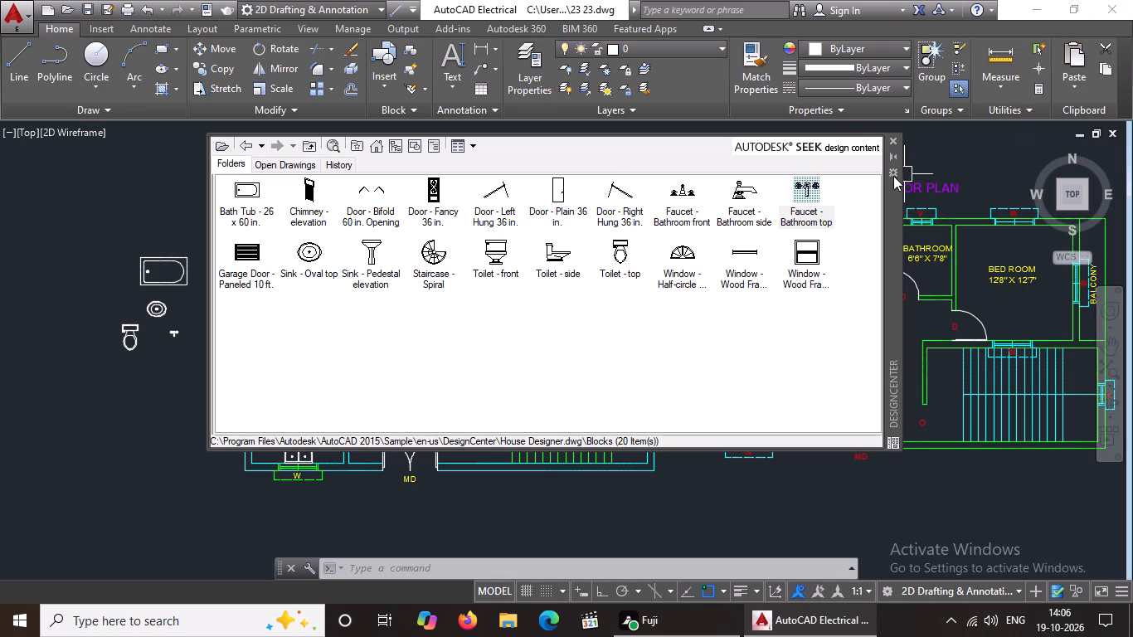
click(894, 134)
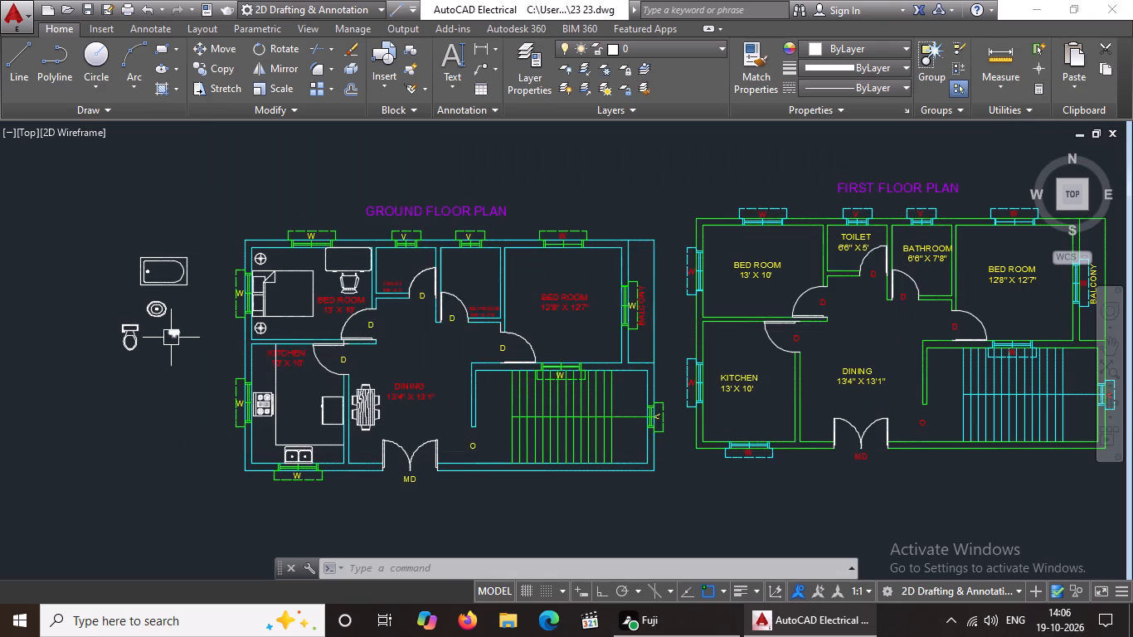
Move the loose bath tub into the ground floor bathroom, along its north wall below the ventilator.
click(174, 284)
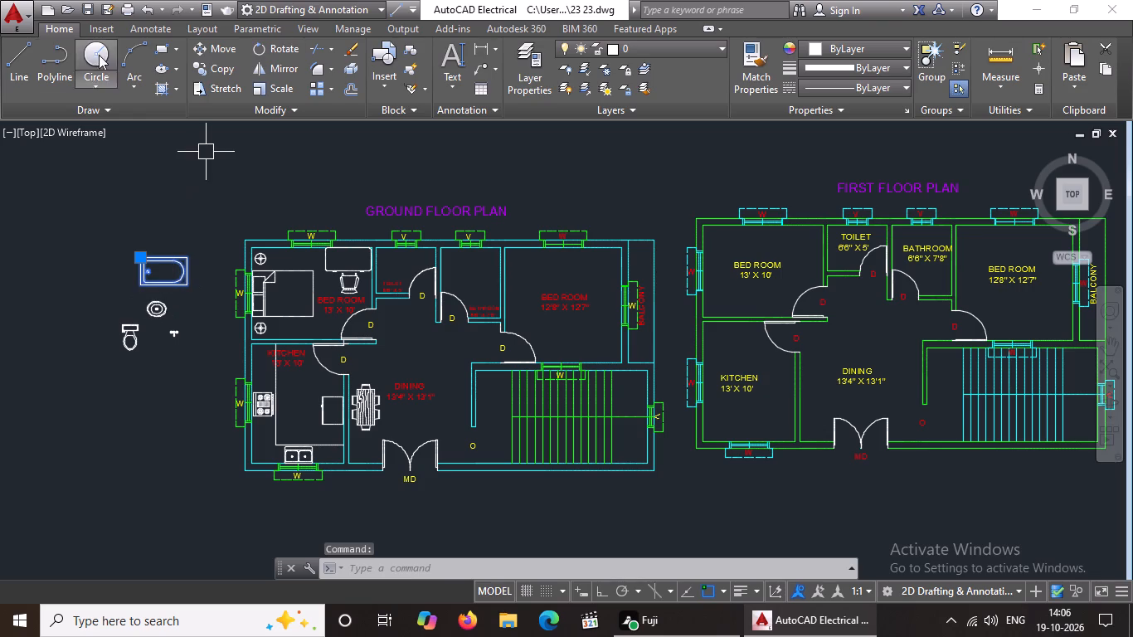
click(140, 259)
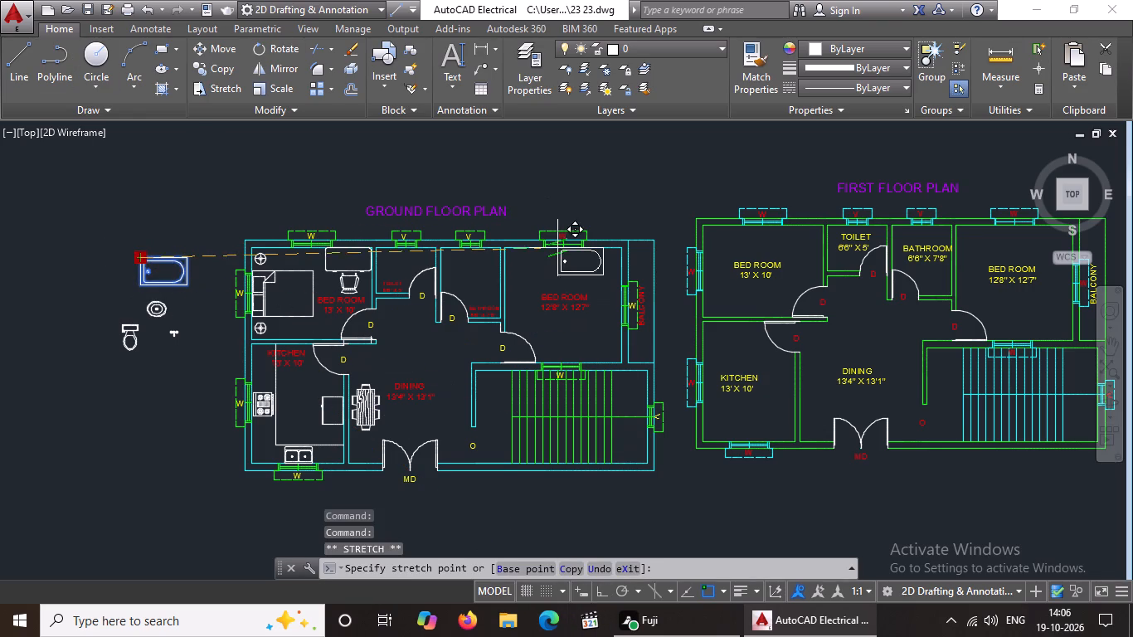
scroll(435, 258, up, 3)
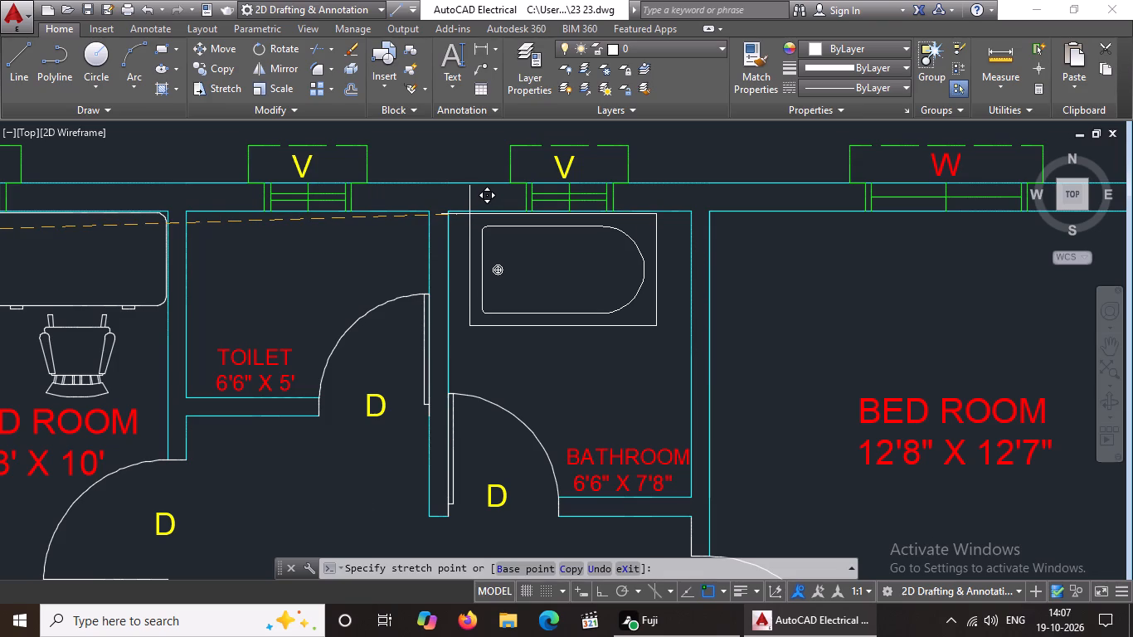
click(470, 214)
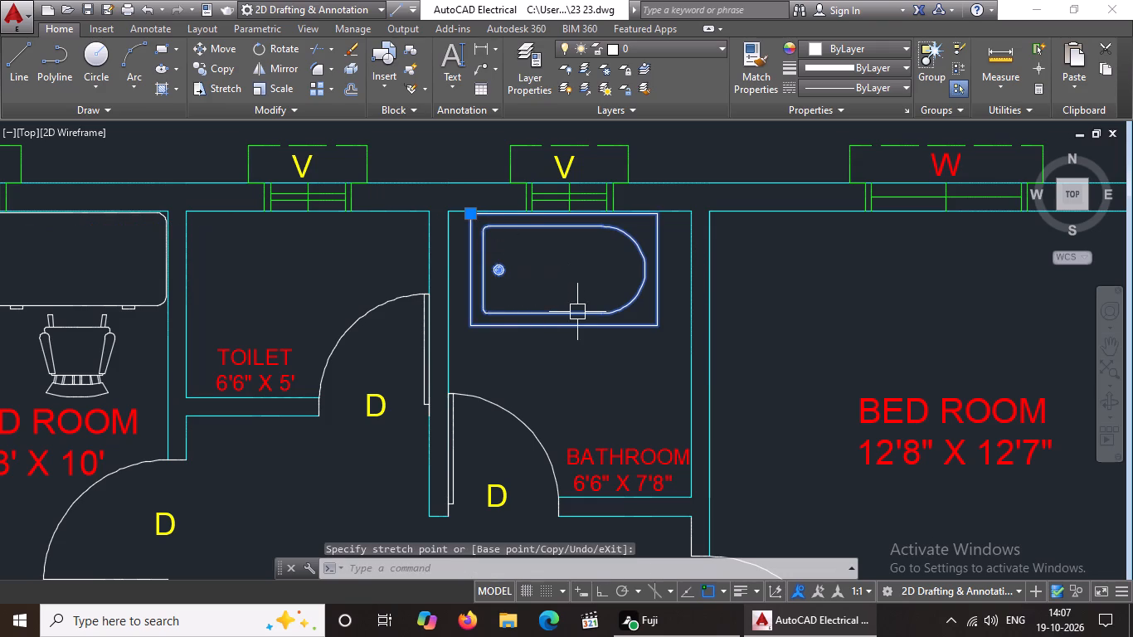
Move the loose toilet block into the ground floor toilet room, with its tank against the north wall.
scroll(577, 314, down, 1)
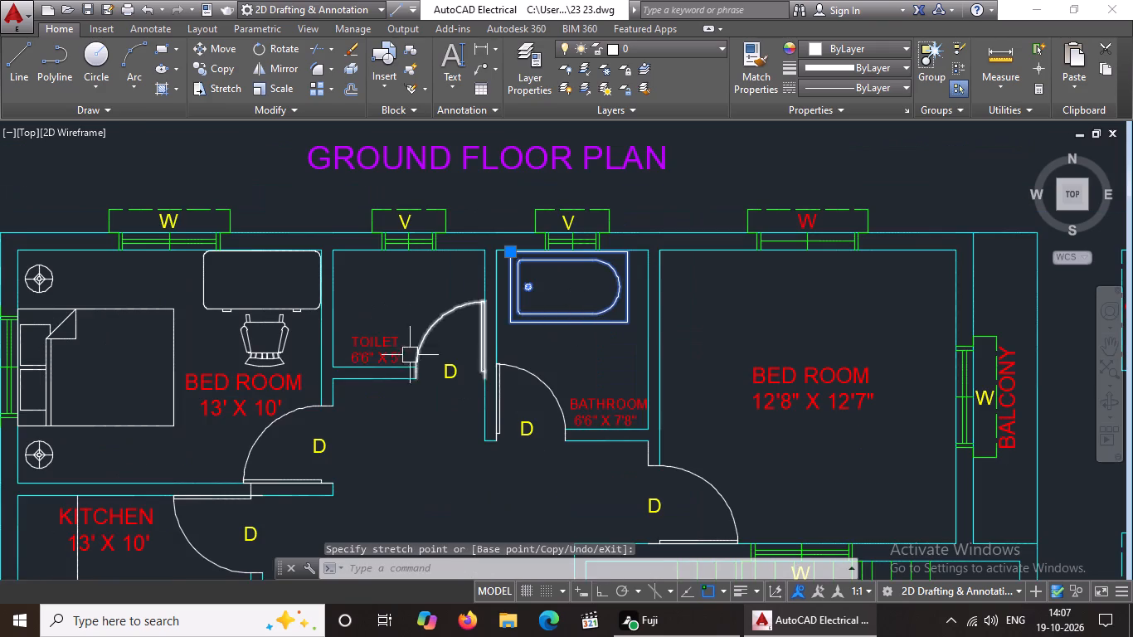
scroll(345, 364, down, 1)
middle_drag(309, 367, 383, 349)
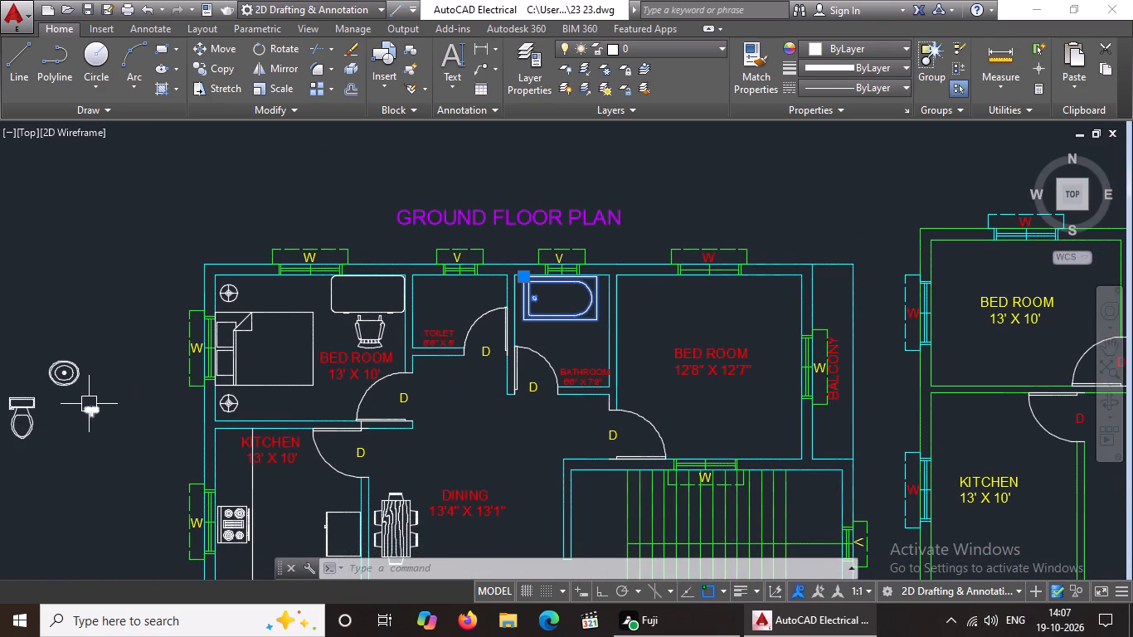
click(17, 423)
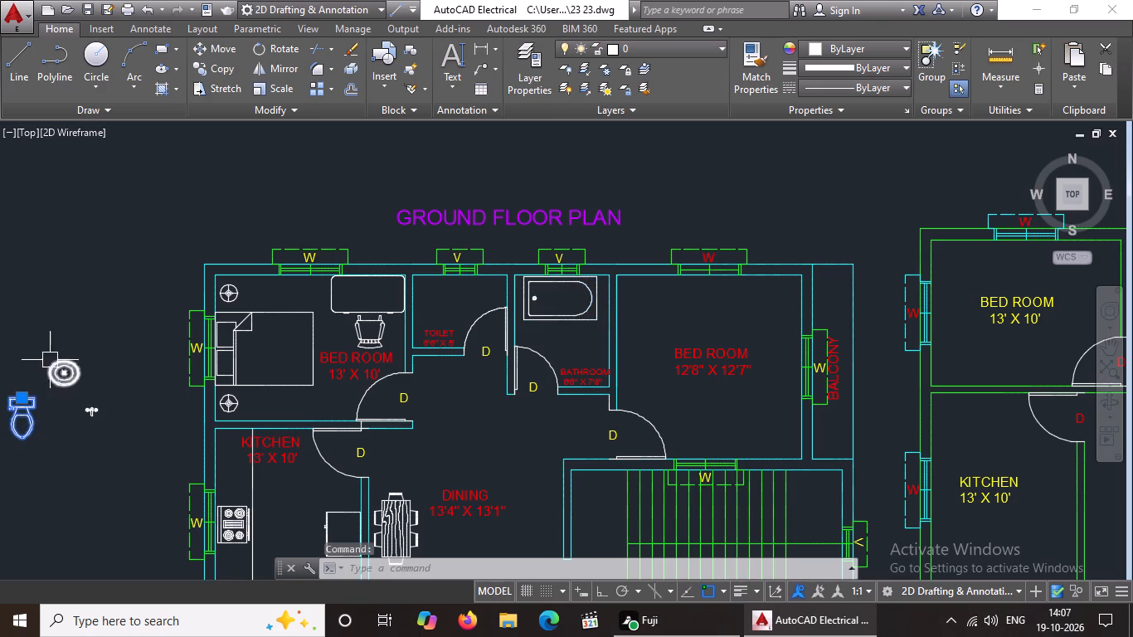
drag(22, 394, 39, 389)
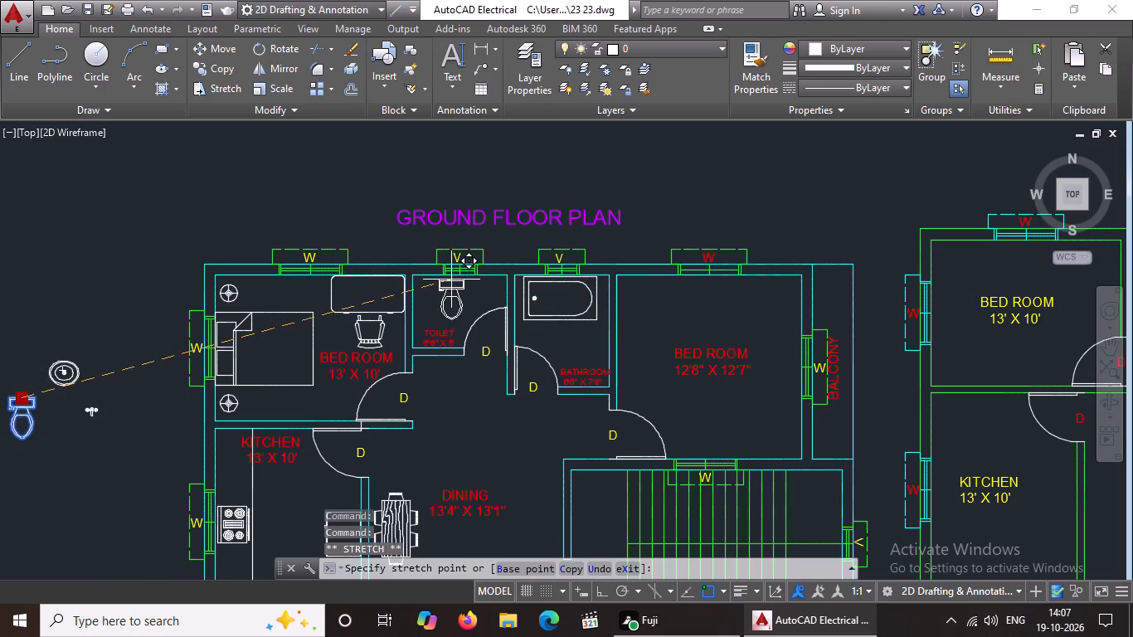
scroll(451, 280, up, 3)
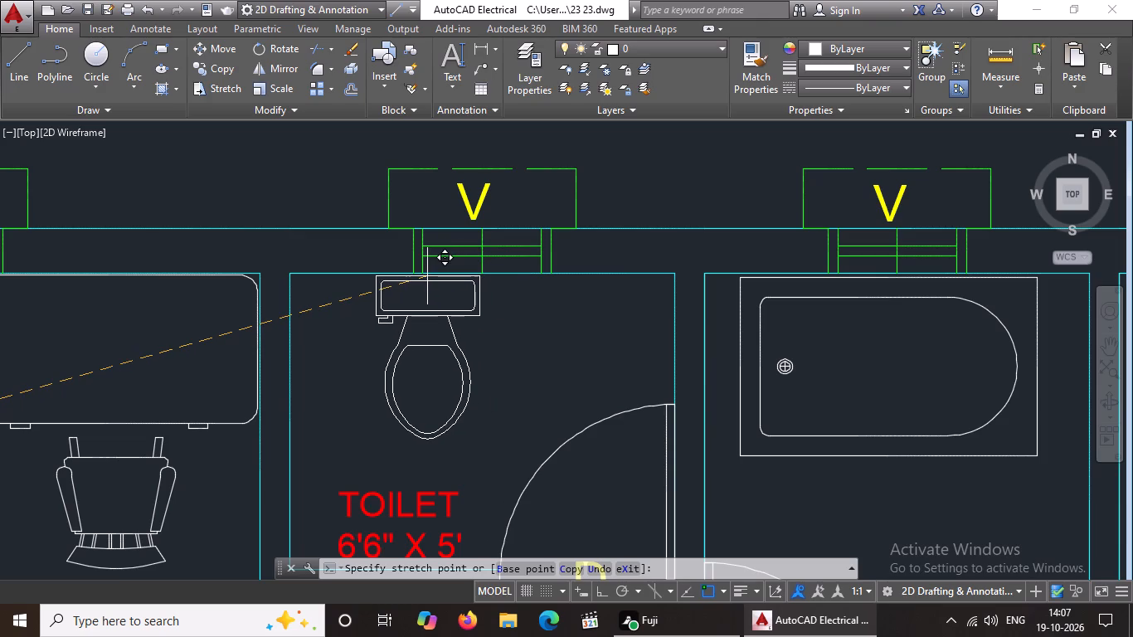
click(427, 276)
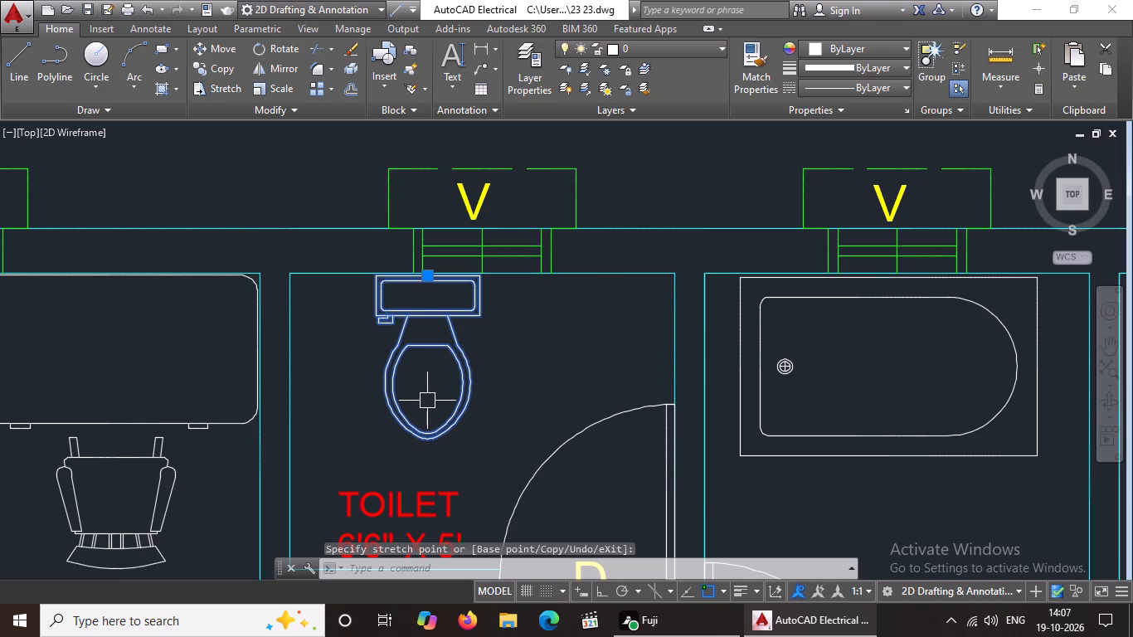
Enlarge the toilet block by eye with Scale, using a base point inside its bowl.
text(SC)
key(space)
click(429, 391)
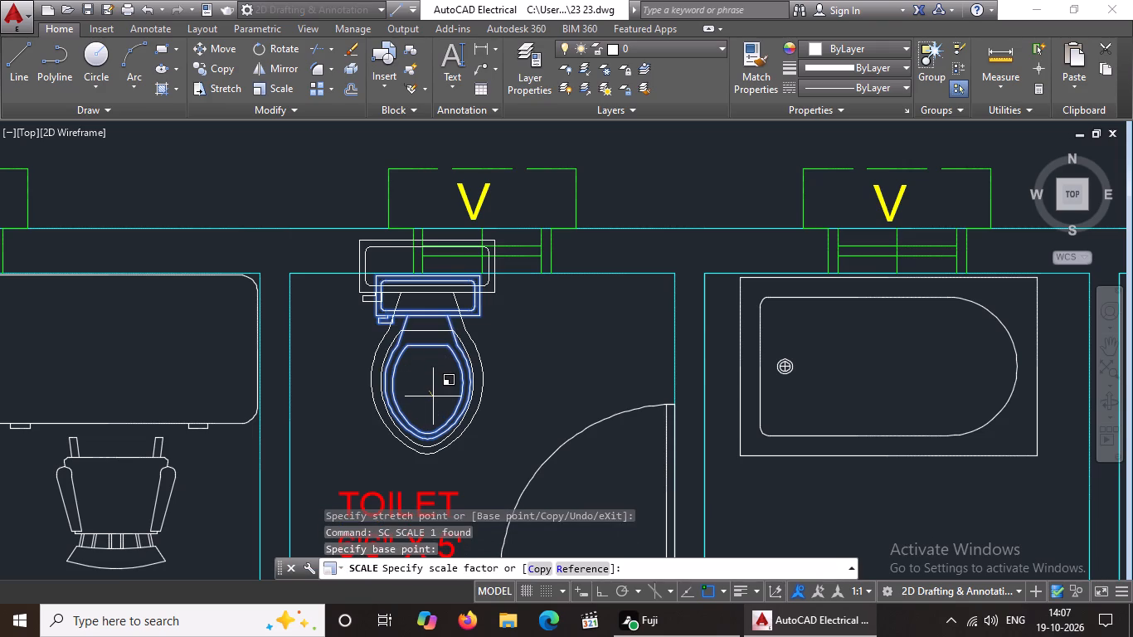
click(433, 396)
Scale the toilet block down by eye from a base point in its bowl so it fits inside the toilet room.
scroll(432, 338, down, 2)
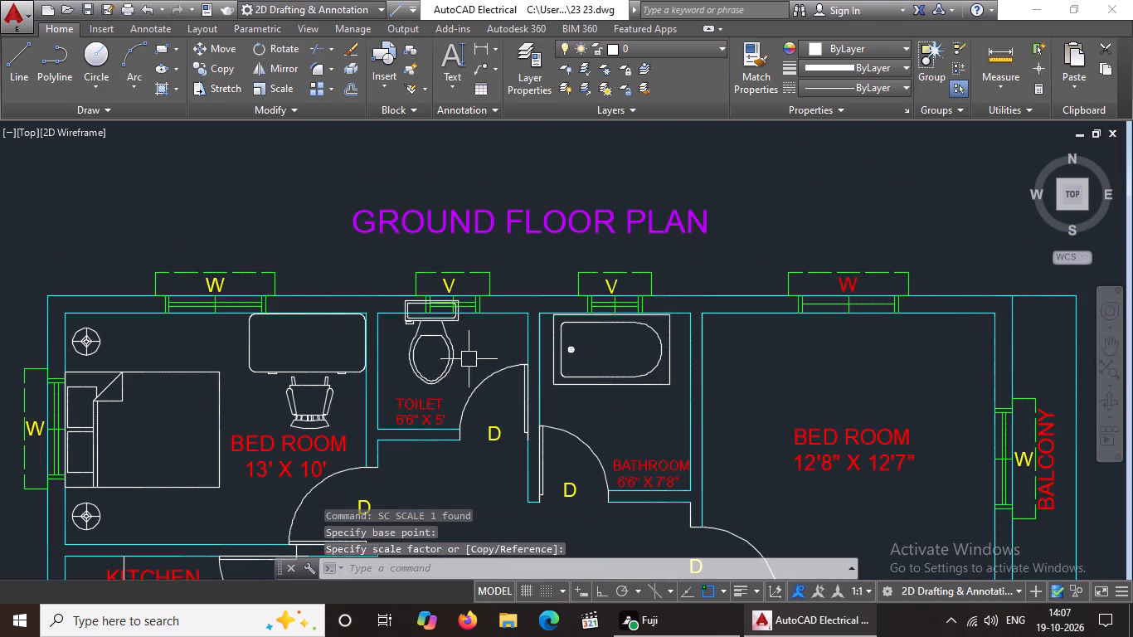
click(424, 345)
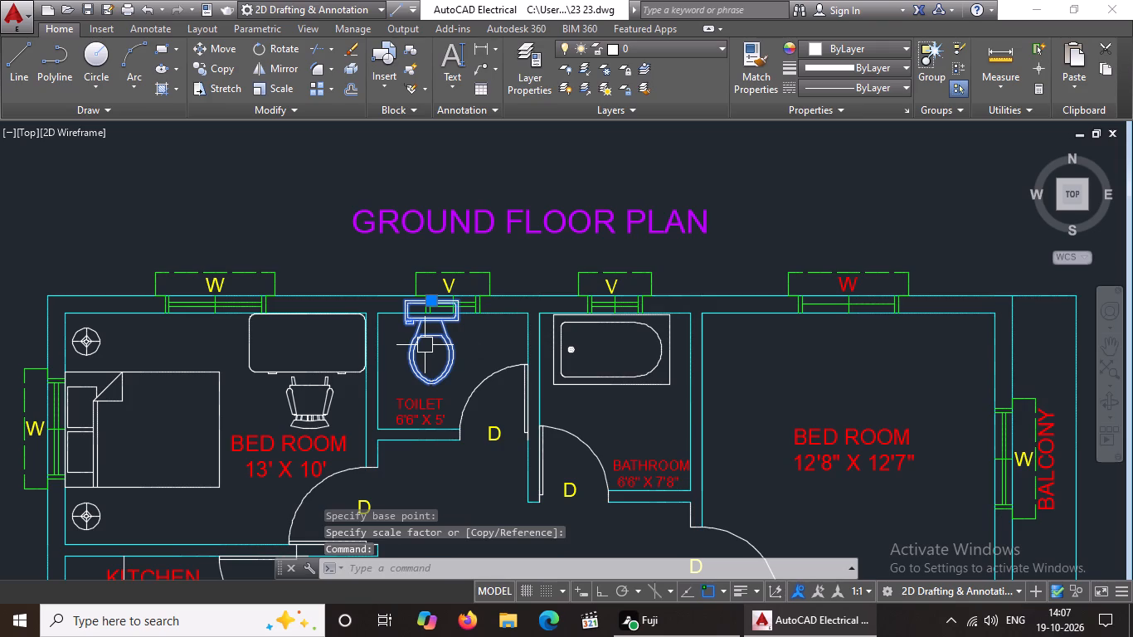
text(SC)
key(space)
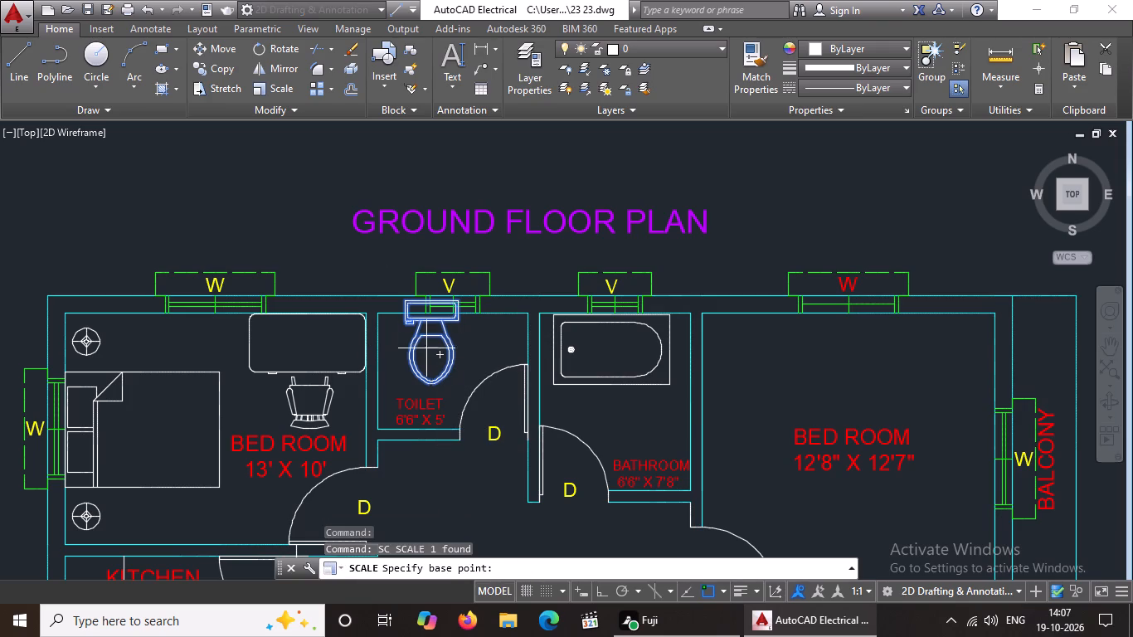
scroll(444, 361, up, 2)
click(412, 357)
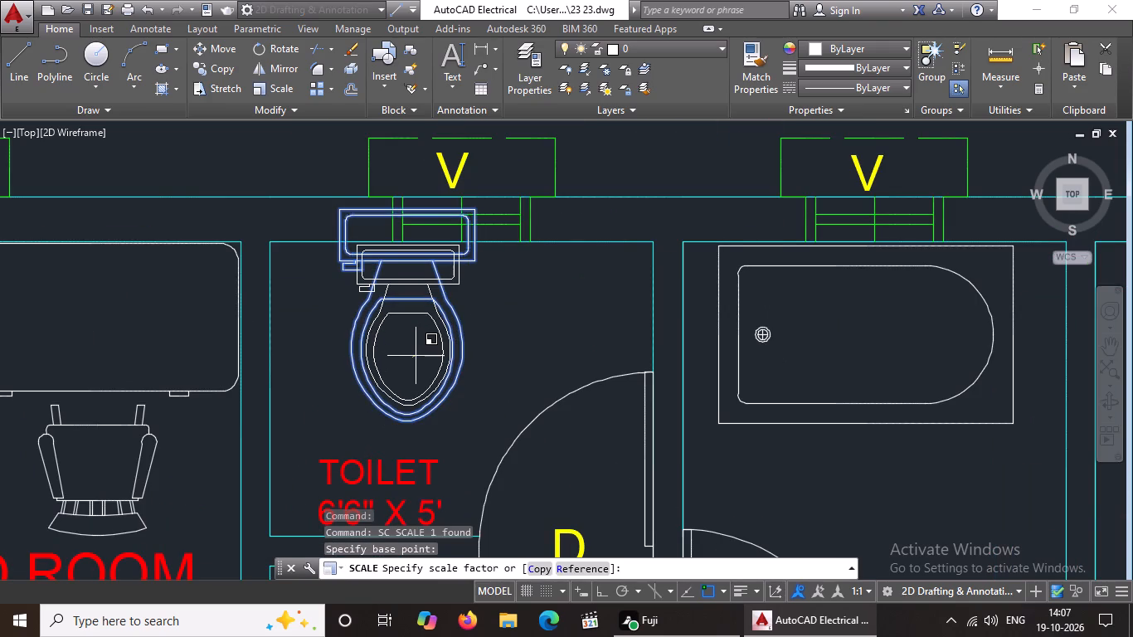
click(416, 357)
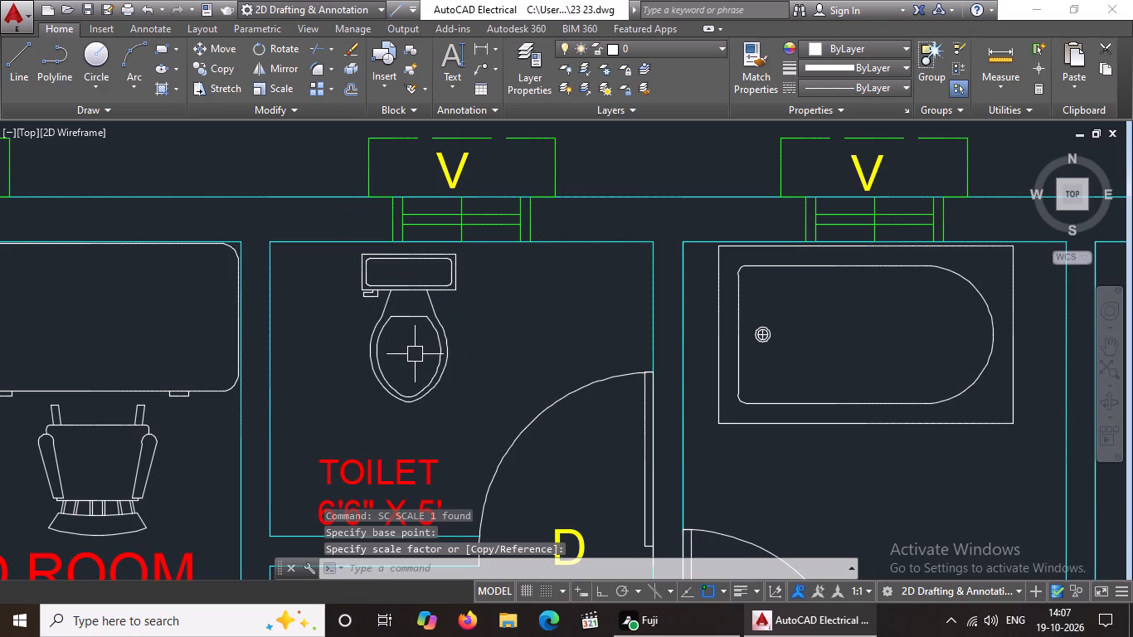
Enlarge the toilet block slightly by eye with Scale, using a base point inside its bowl, so its tank sits closer to the north wall.
click(400, 317)
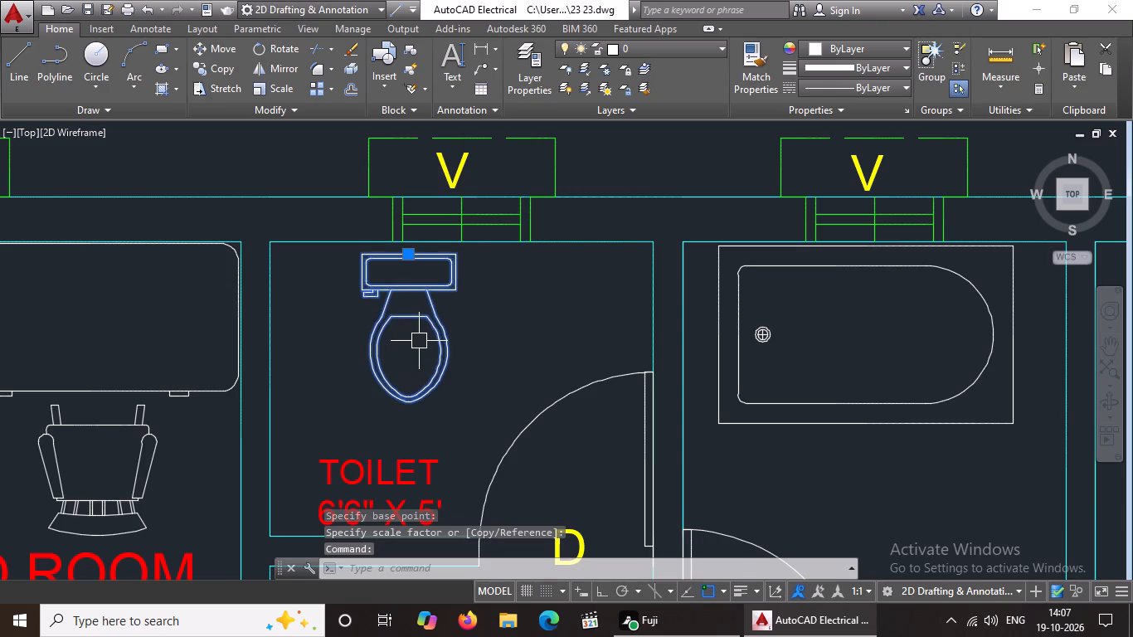
text(SC)
key(space)
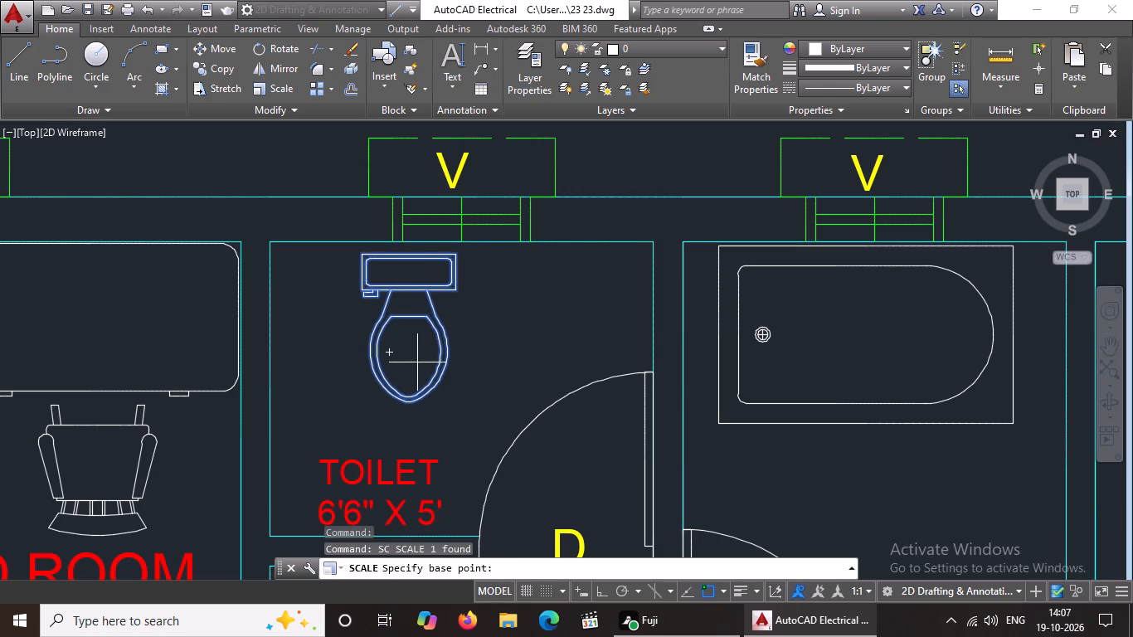
click(417, 362)
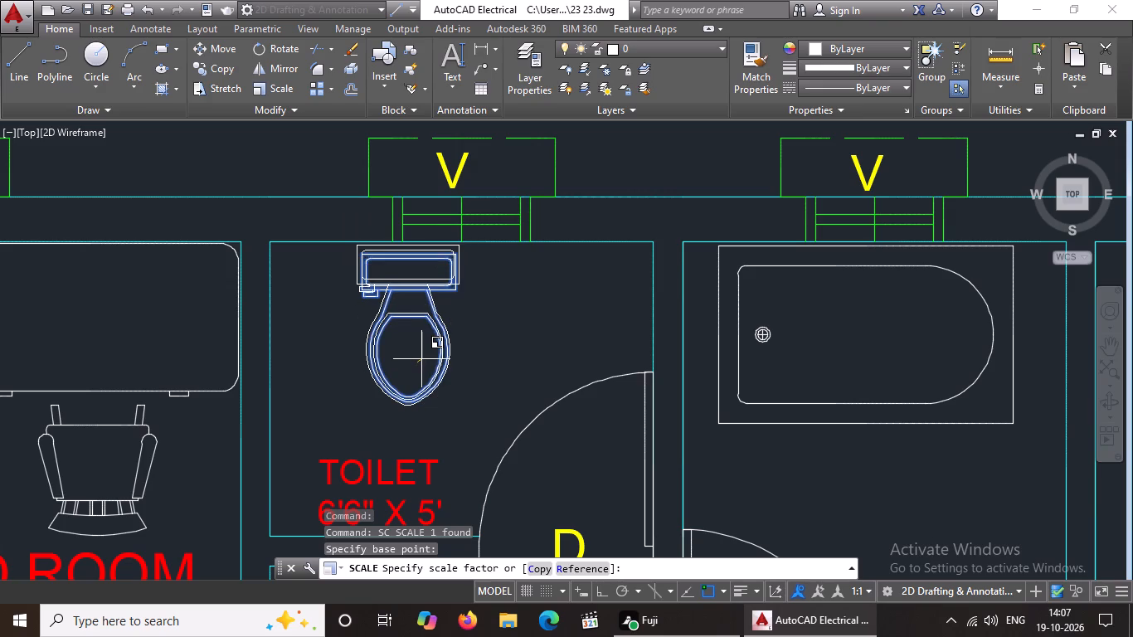
click(421, 359)
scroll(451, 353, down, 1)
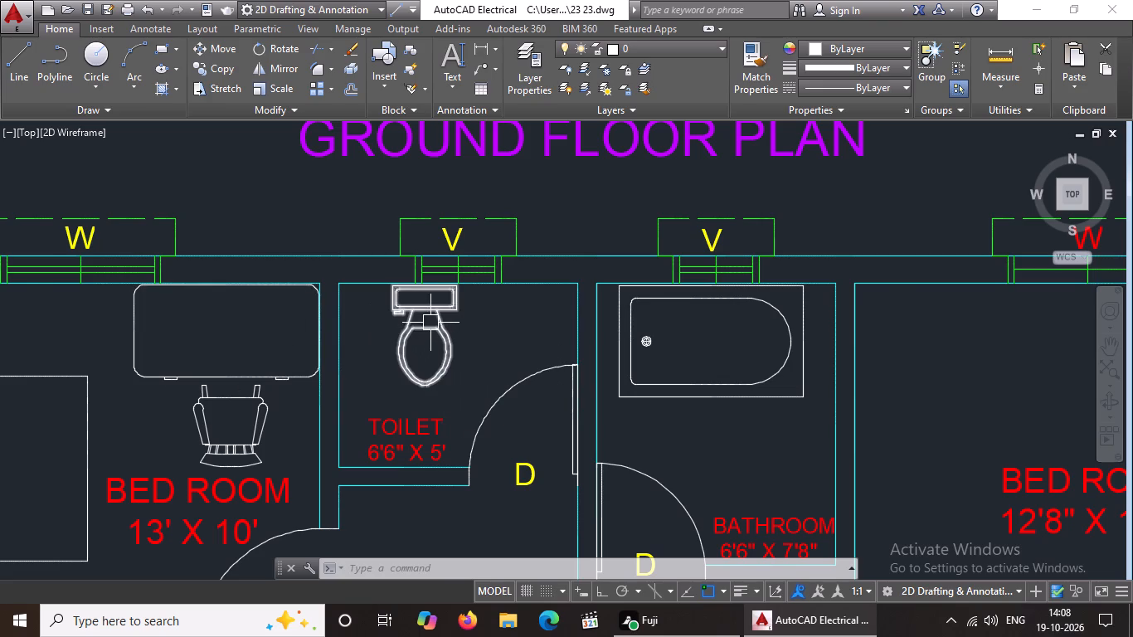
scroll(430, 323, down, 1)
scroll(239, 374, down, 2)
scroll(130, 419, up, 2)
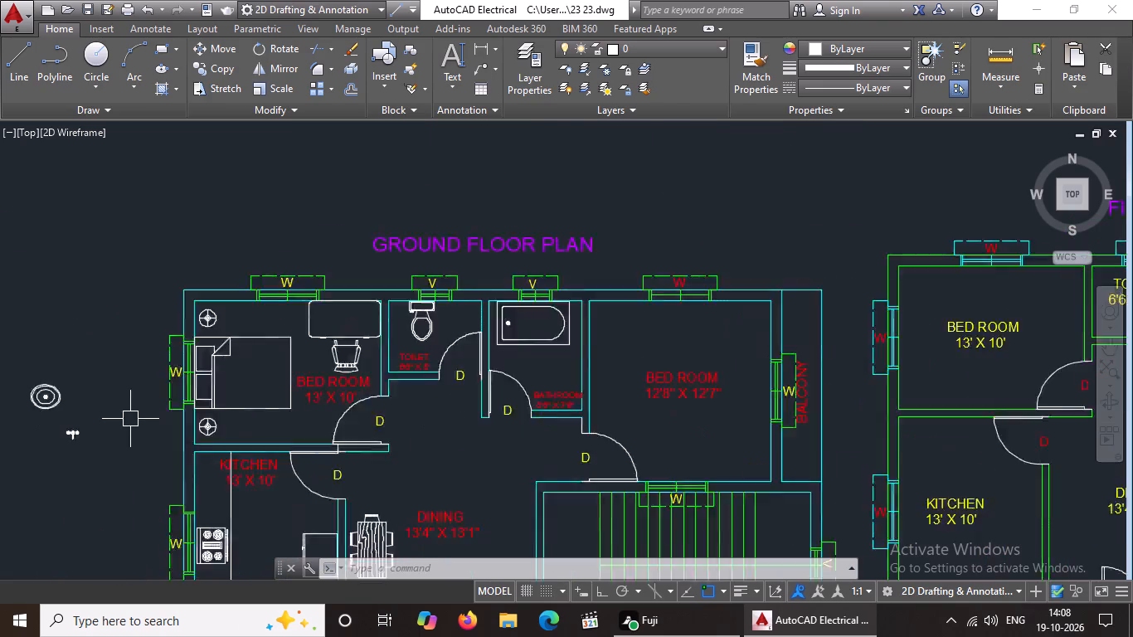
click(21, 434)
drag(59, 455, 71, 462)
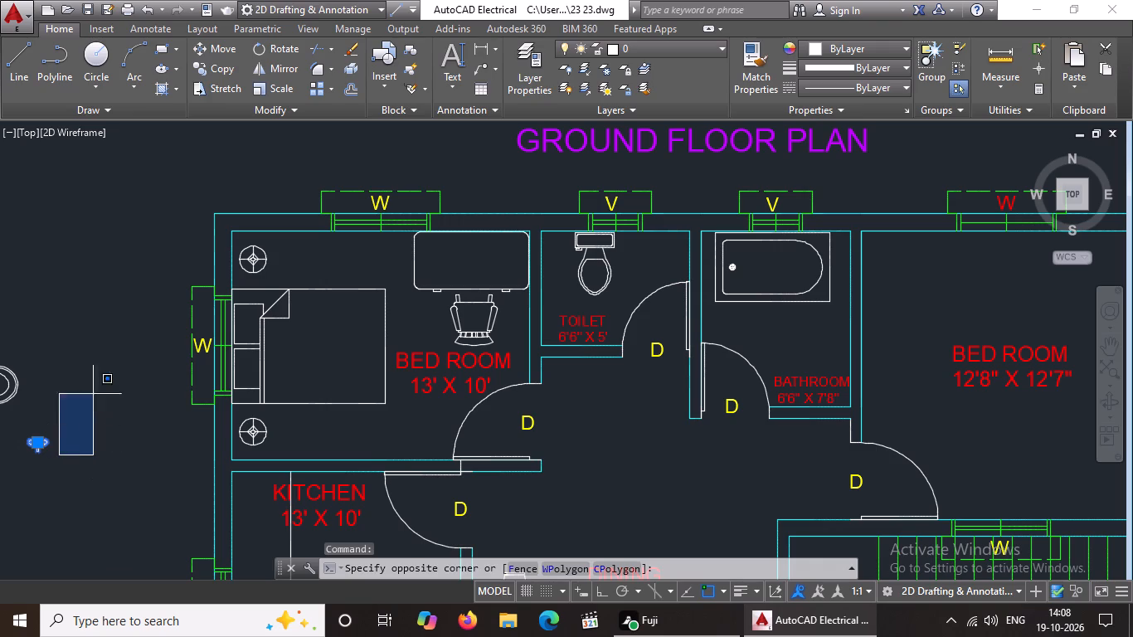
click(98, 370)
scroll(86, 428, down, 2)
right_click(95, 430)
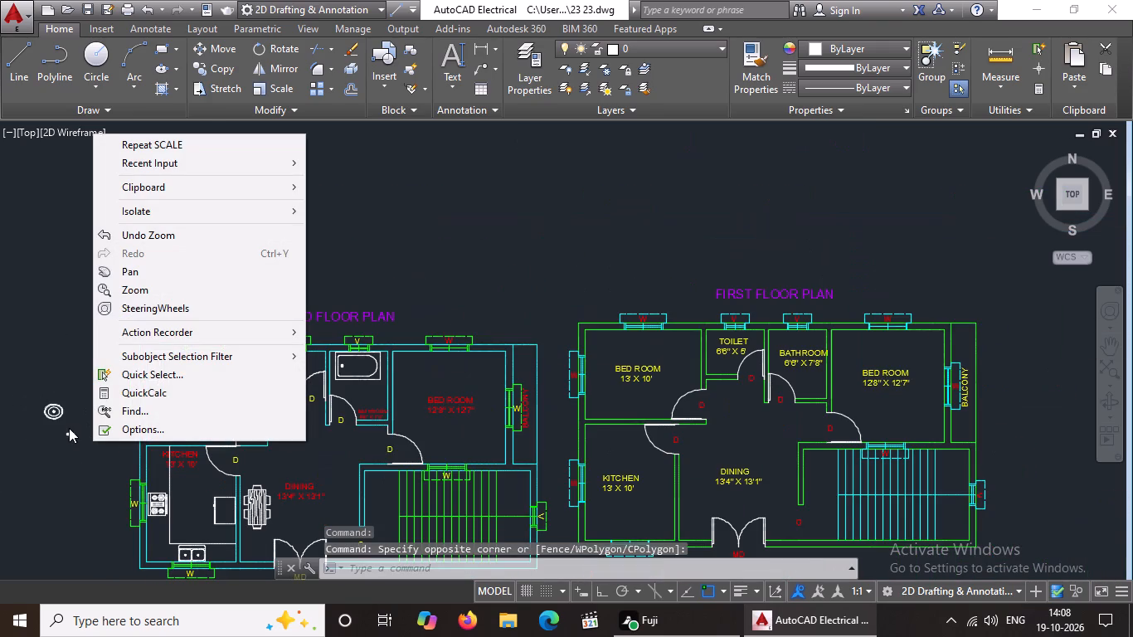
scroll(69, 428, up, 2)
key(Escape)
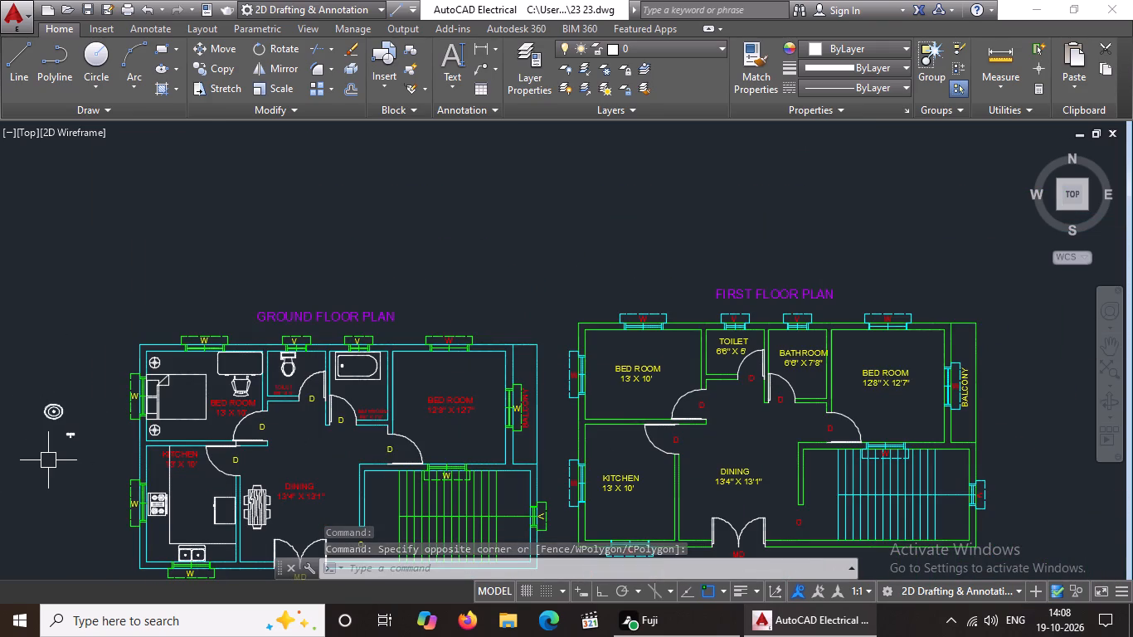
Rotate the loose faucet block outside the ground floor plan 90° about its centre, using Ortho, so its spout points east.
scroll(69, 453, up, 3)
drag(36, 338, 41, 346)
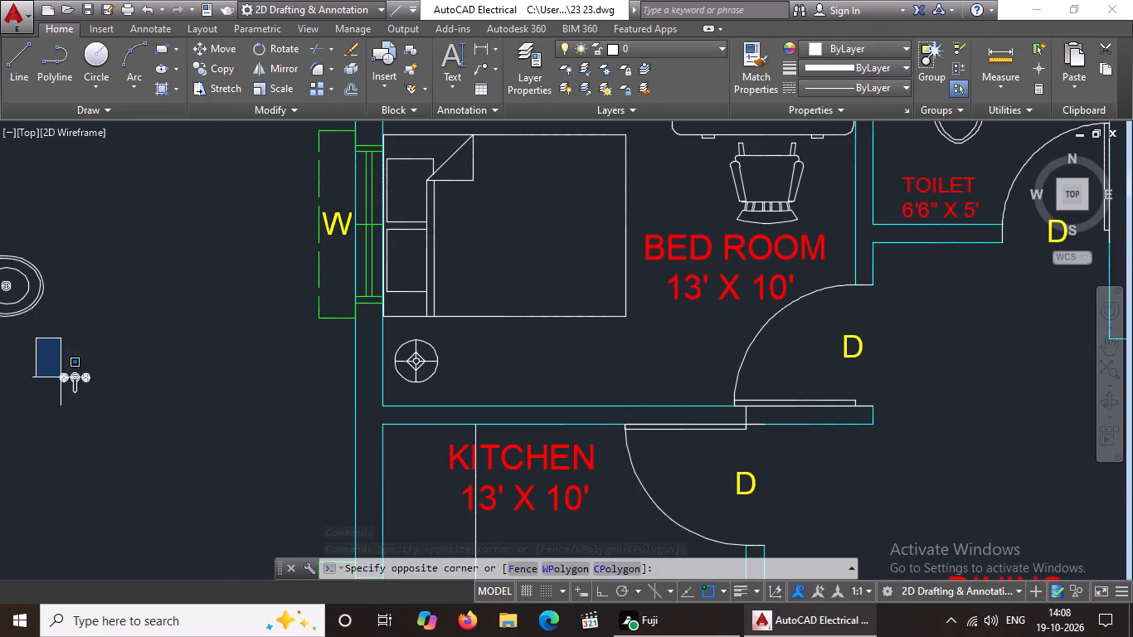
click(143, 444)
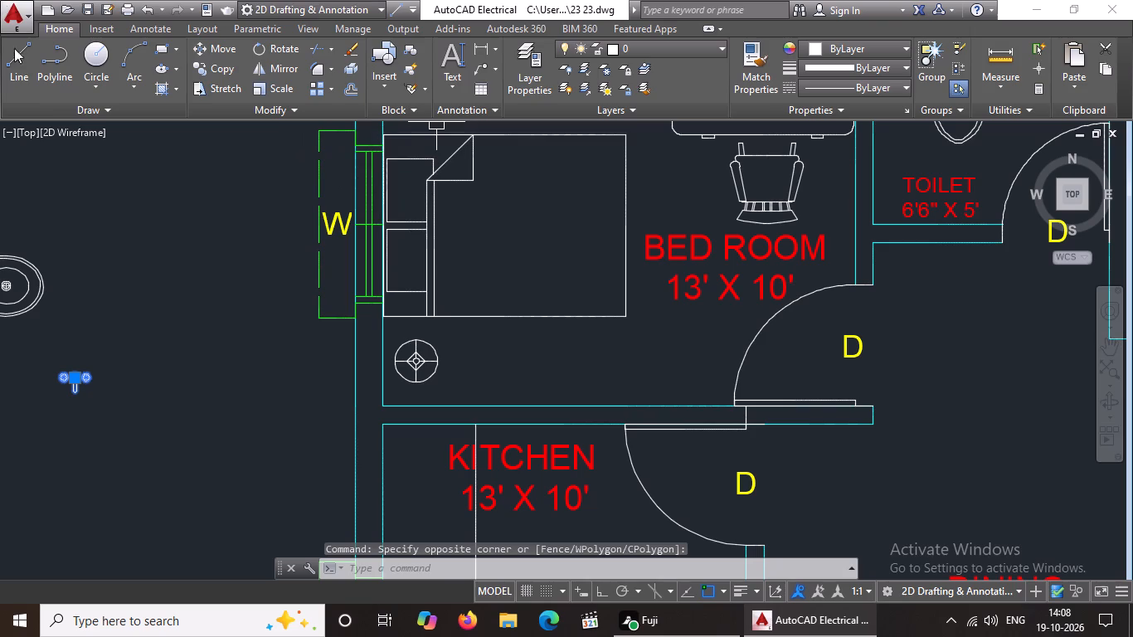
click(273, 49)
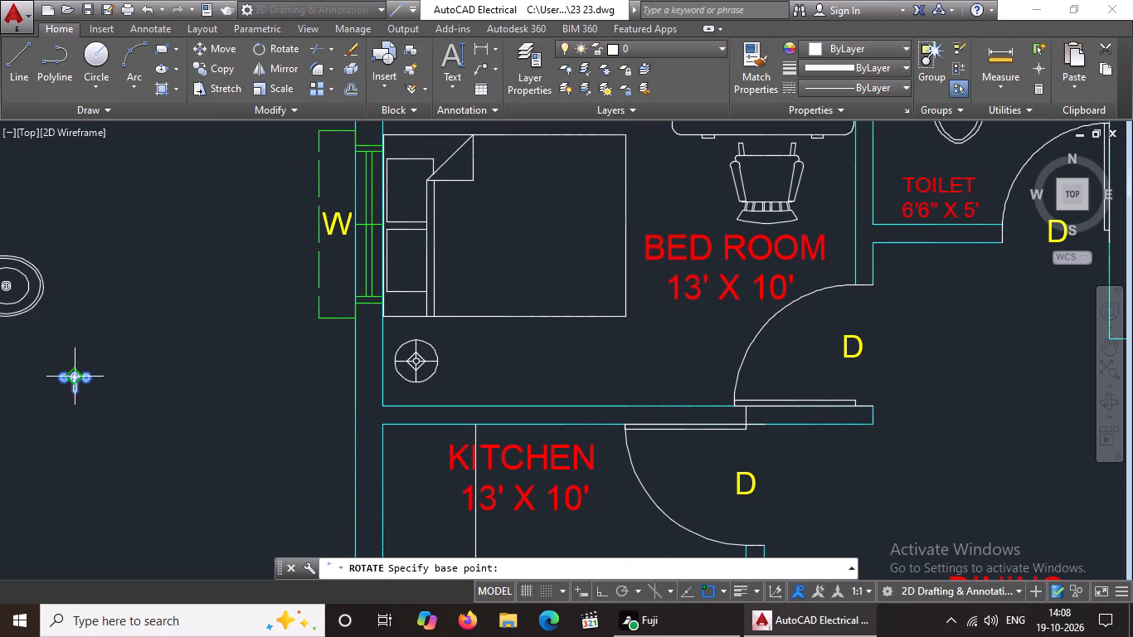
click(75, 380)
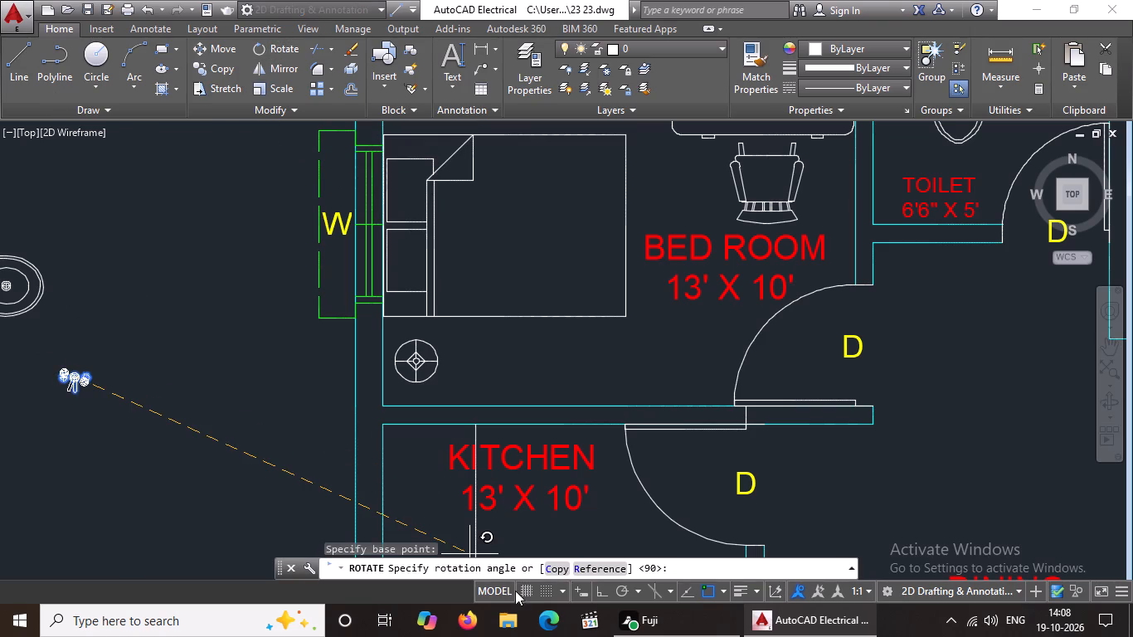
click(606, 589)
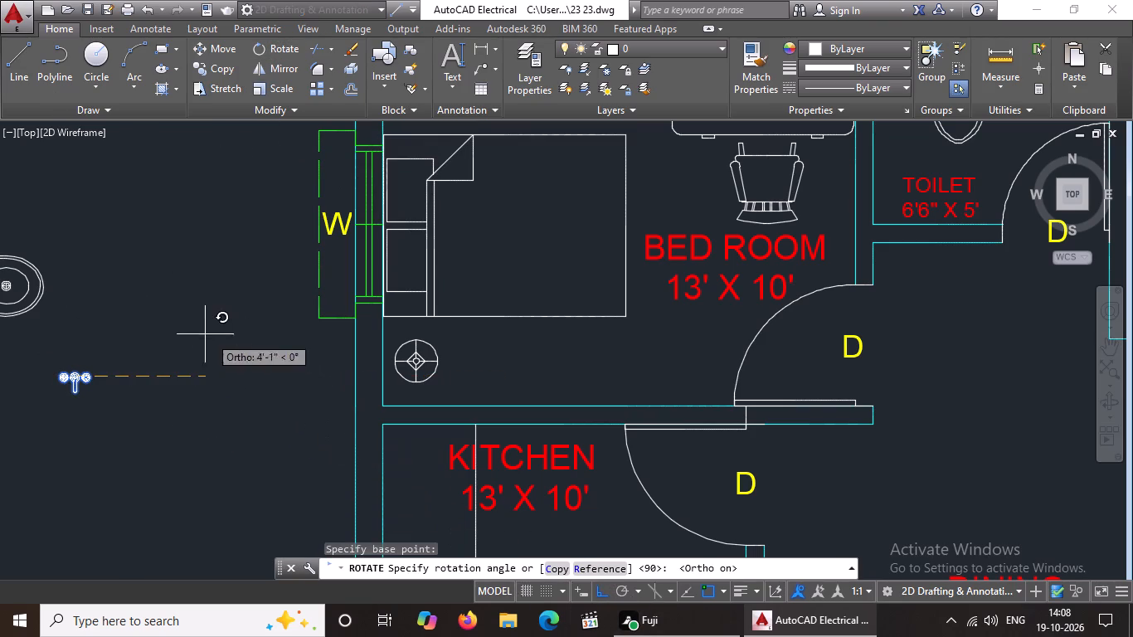
click(68, 295)
Move the rotated faucet block, with Ortho off, into the ground floor toilet room against its west wall, beside the toilet.
drag(32, 339, 57, 366)
click(166, 455)
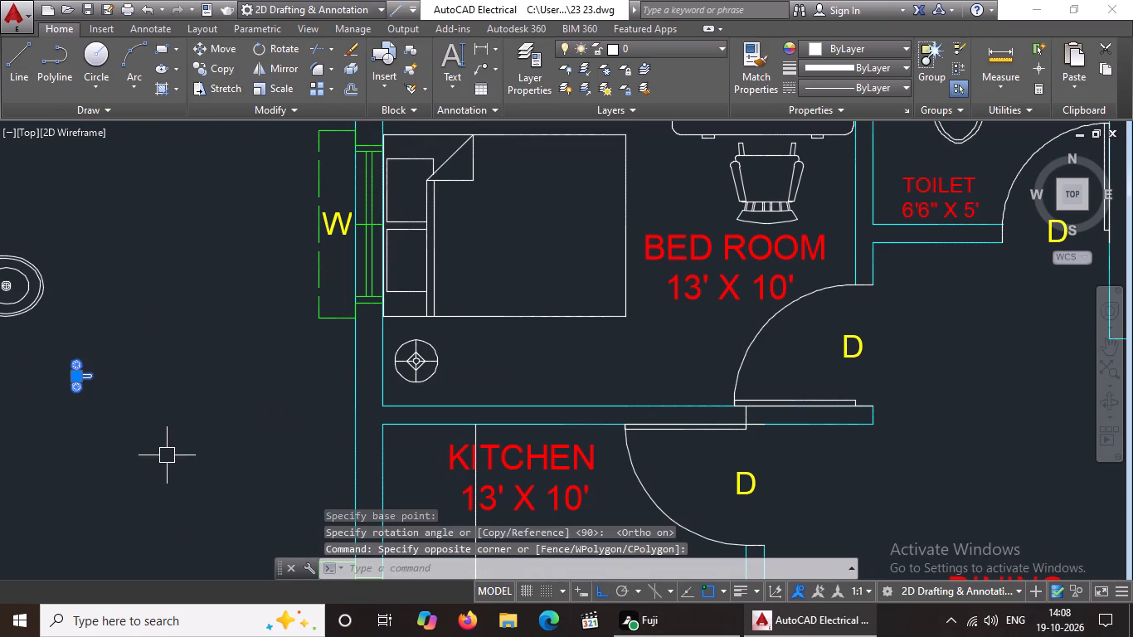
click(76, 376)
scroll(316, 312, down, 2)
scroll(541, 249, up, 1)
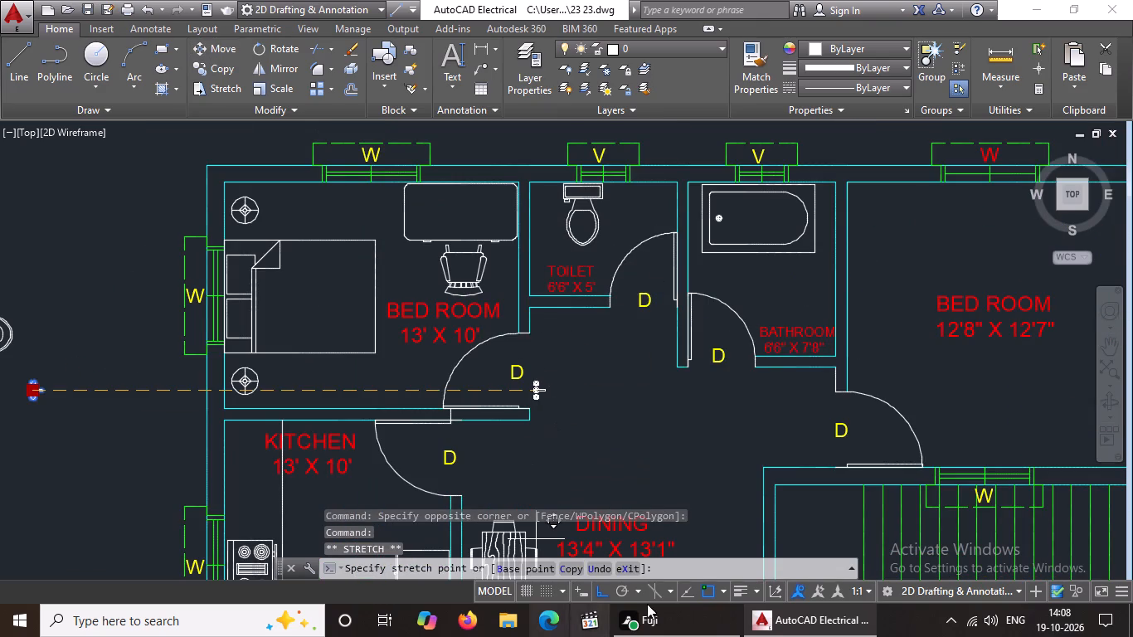
click(598, 589)
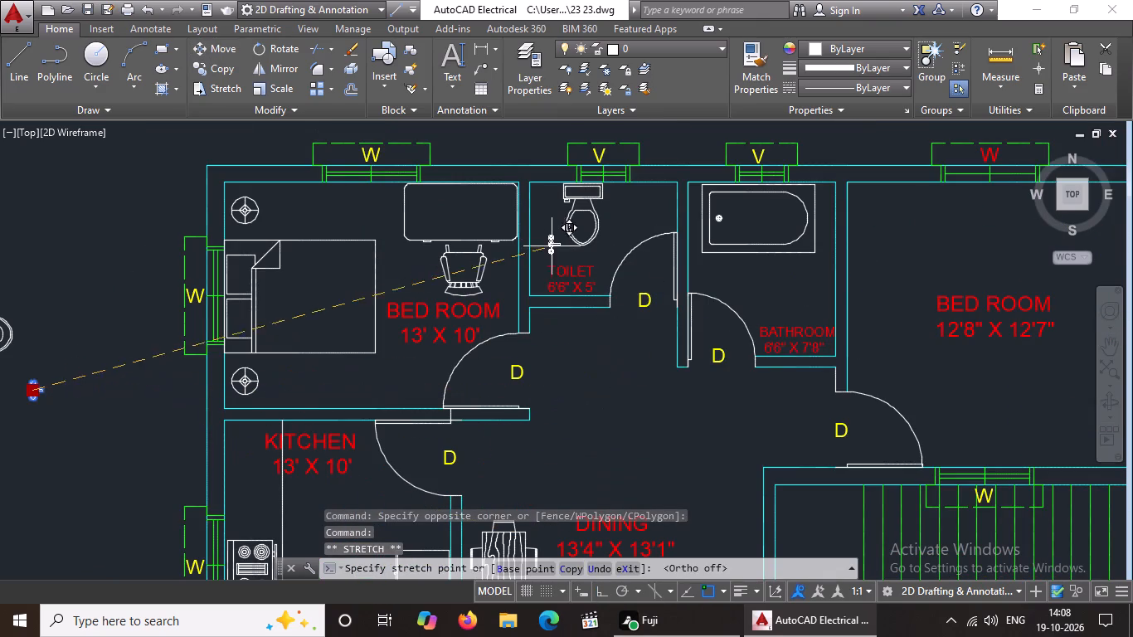
scroll(552, 247, up, 3)
scroll(509, 233, down, 2)
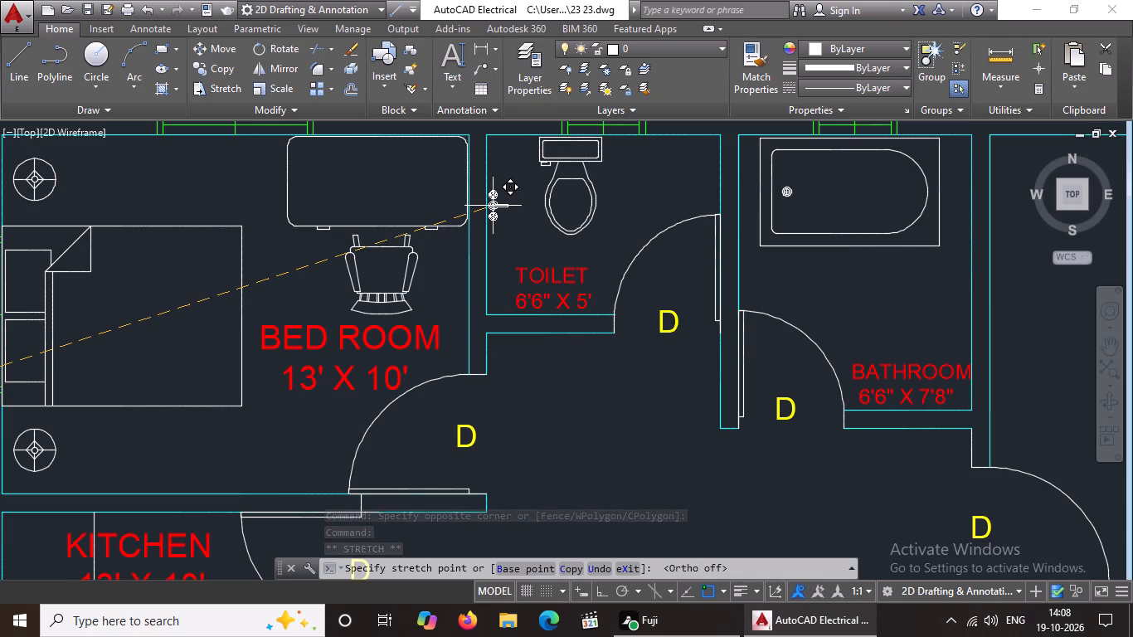
click(493, 206)
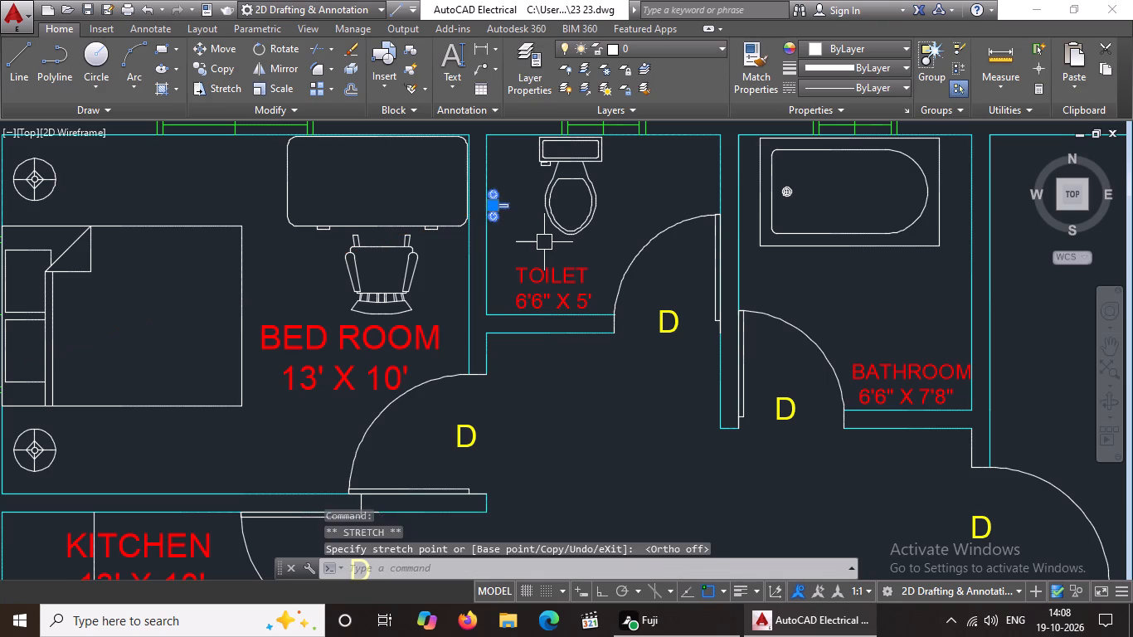
Enlarge the faucet block by eye with Scale from a base point near its centre so it reaches the toilet room's west wall.
text(SC)
key(space)
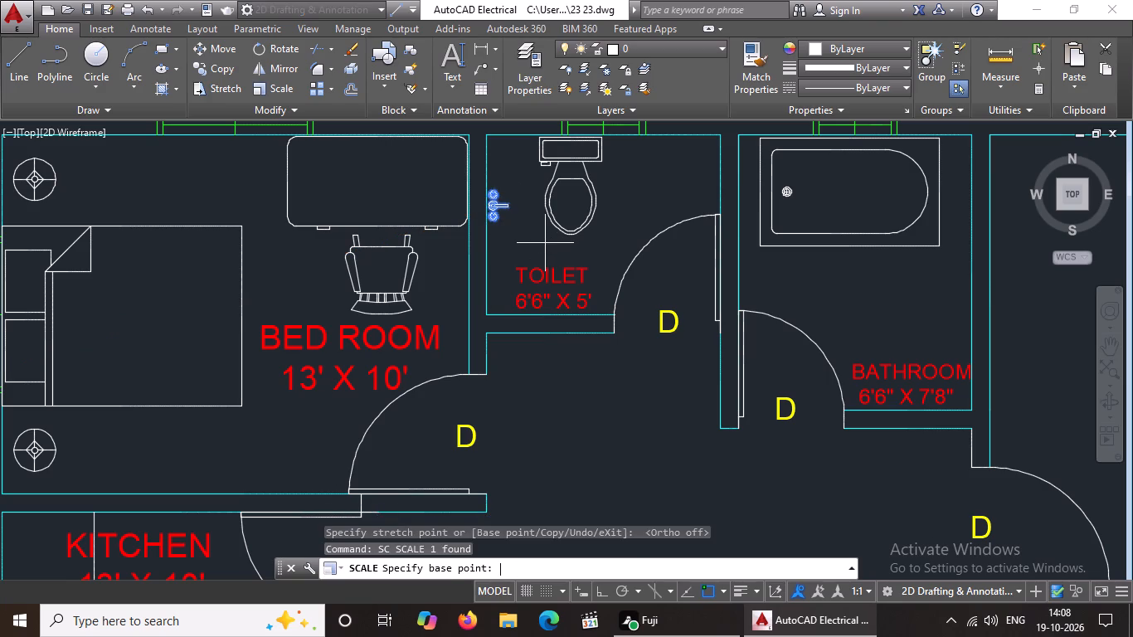
scroll(490, 199, up, 1)
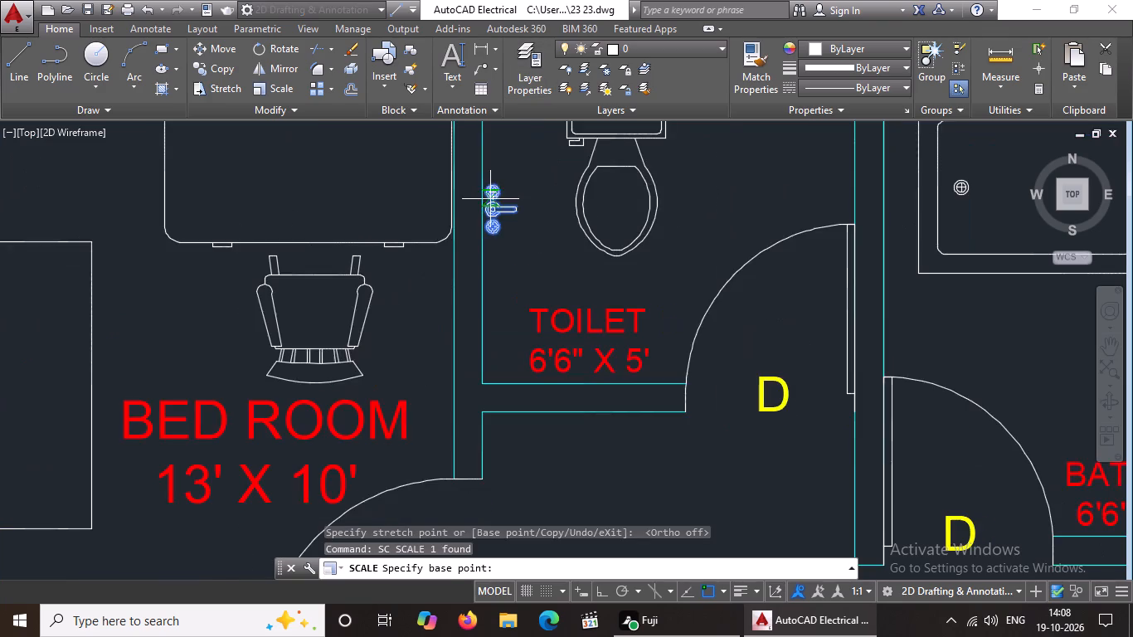
scroll(490, 201, up, 1)
click(499, 214)
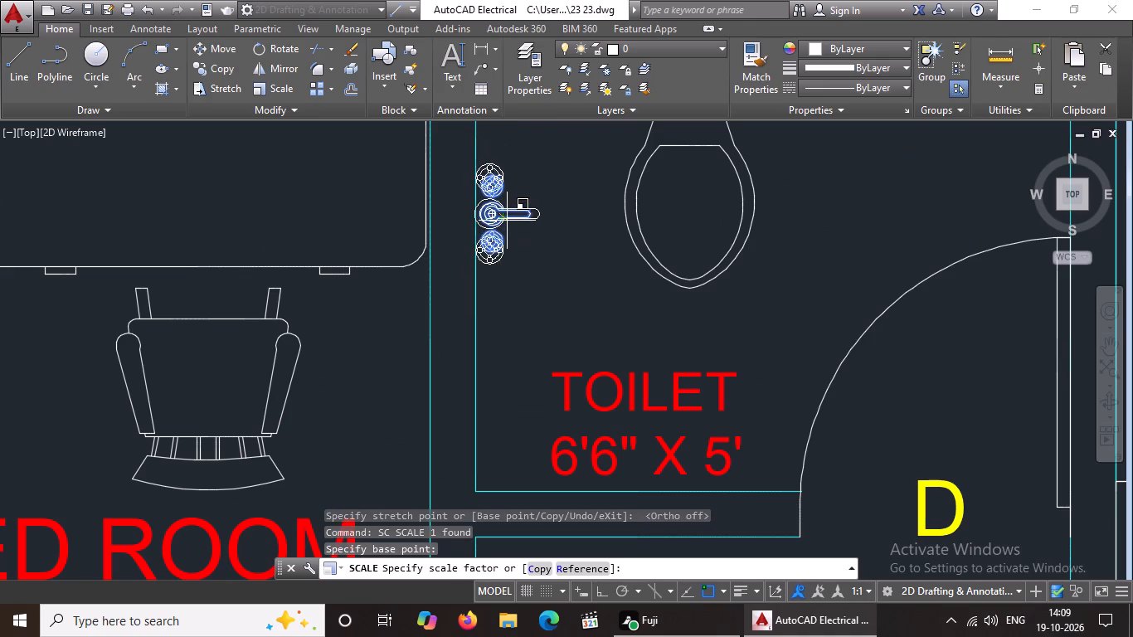
click(507, 220)
Move the loose oval wash basin into the northeast corner of the ground floor toilet room, above the door swing.
scroll(519, 214, down, 2)
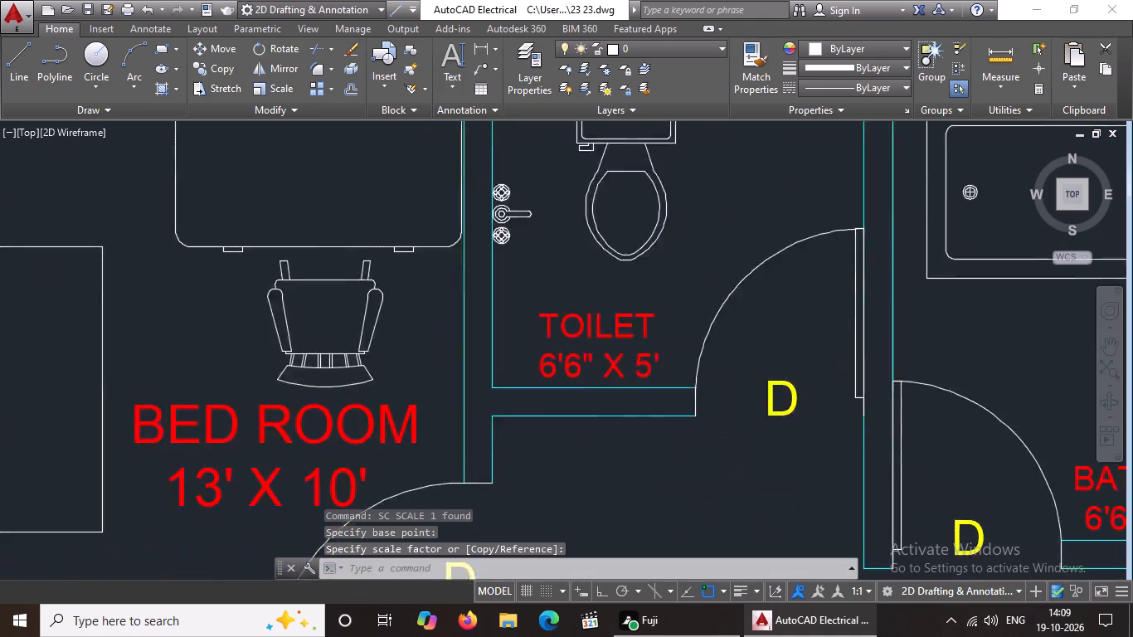
scroll(649, 247, down, 1)
middle_drag(630, 245, 627, 246)
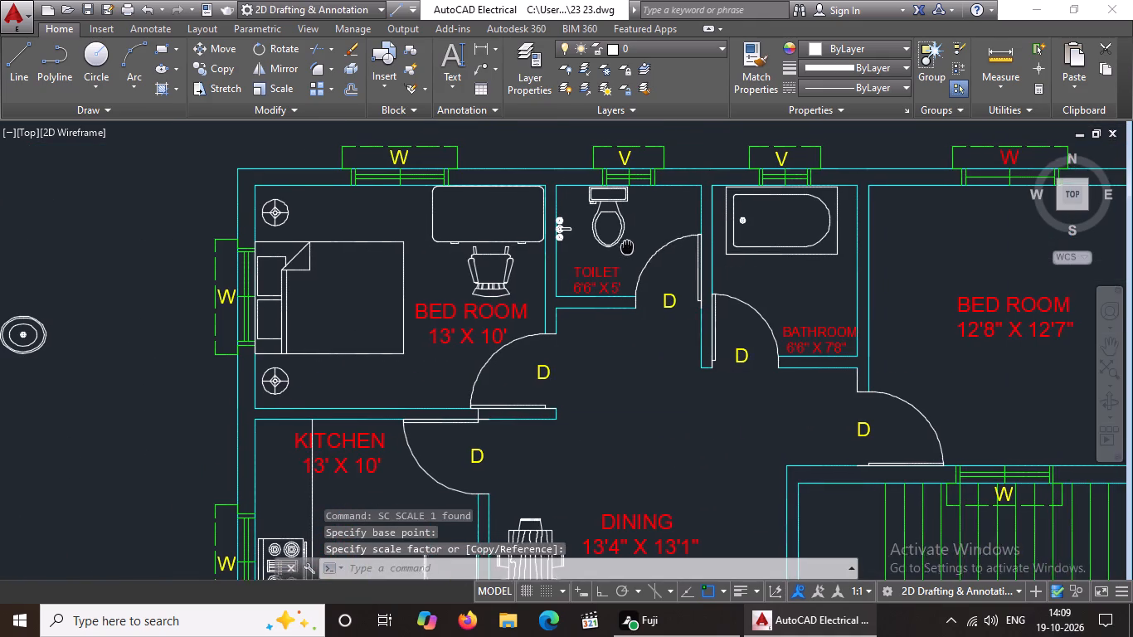
middle_drag(627, 246, 596, 254)
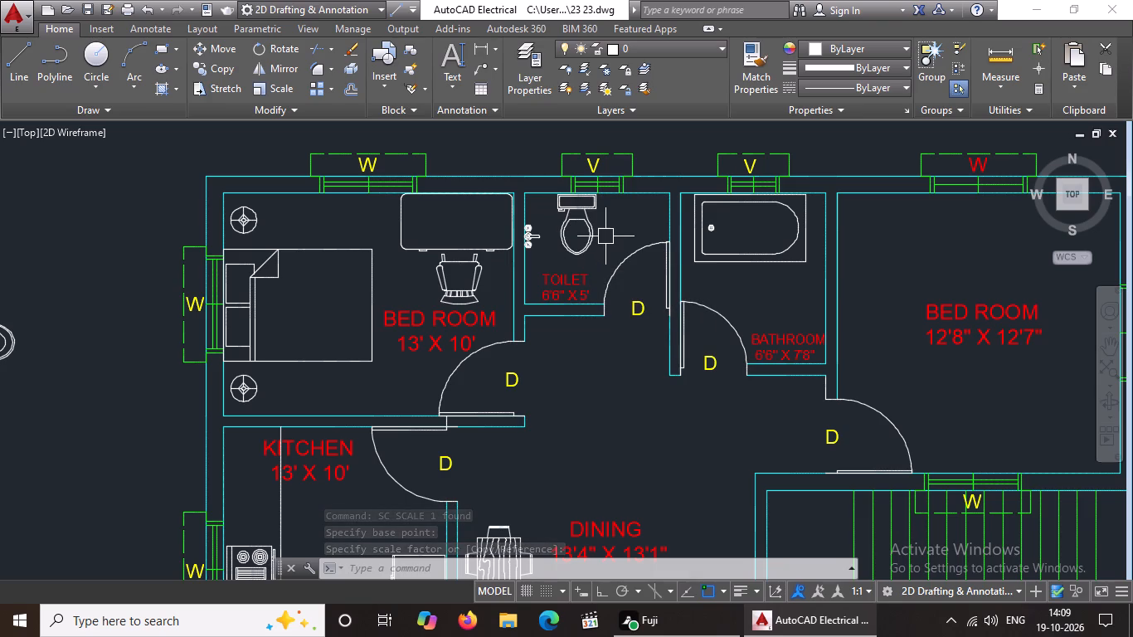
scroll(605, 236, down, 1)
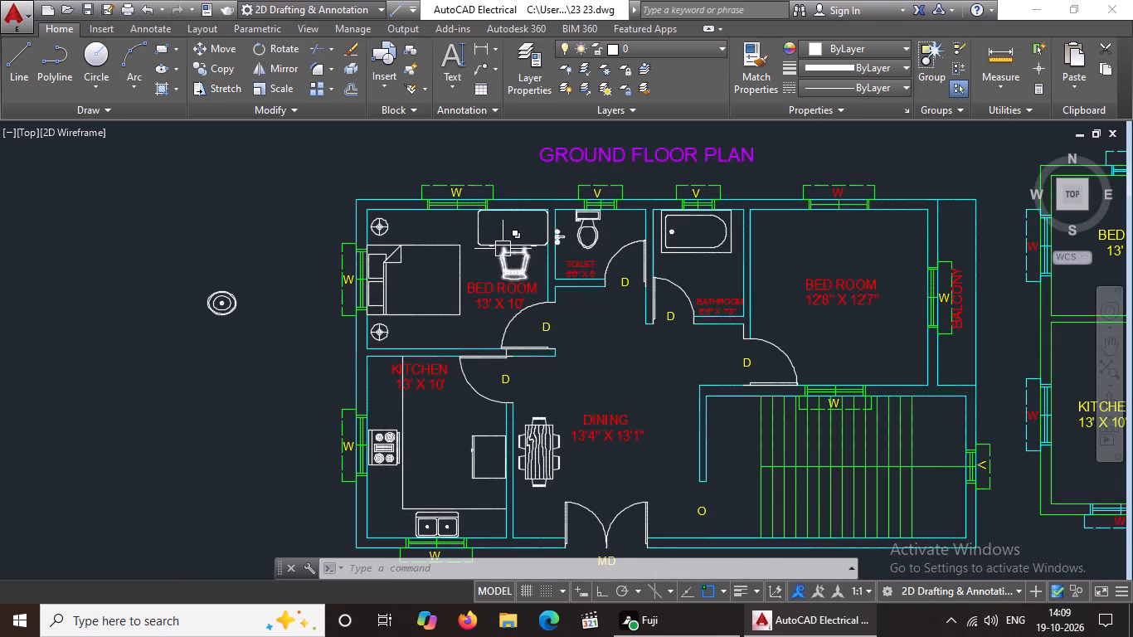
click(220, 303)
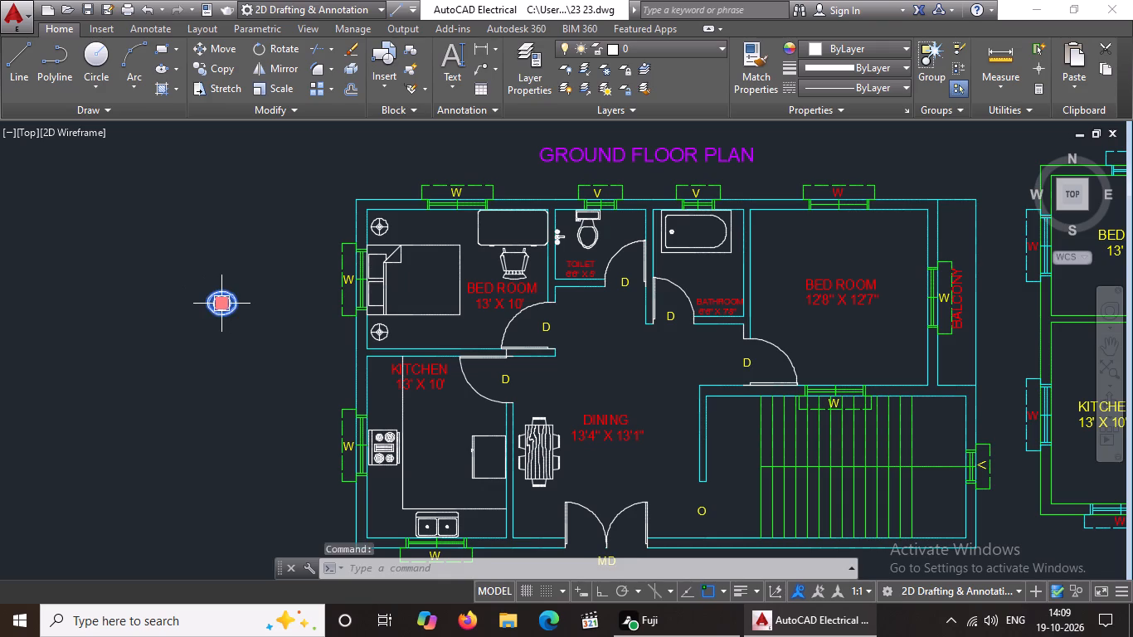
click(220, 303)
scroll(635, 207, up, 3)
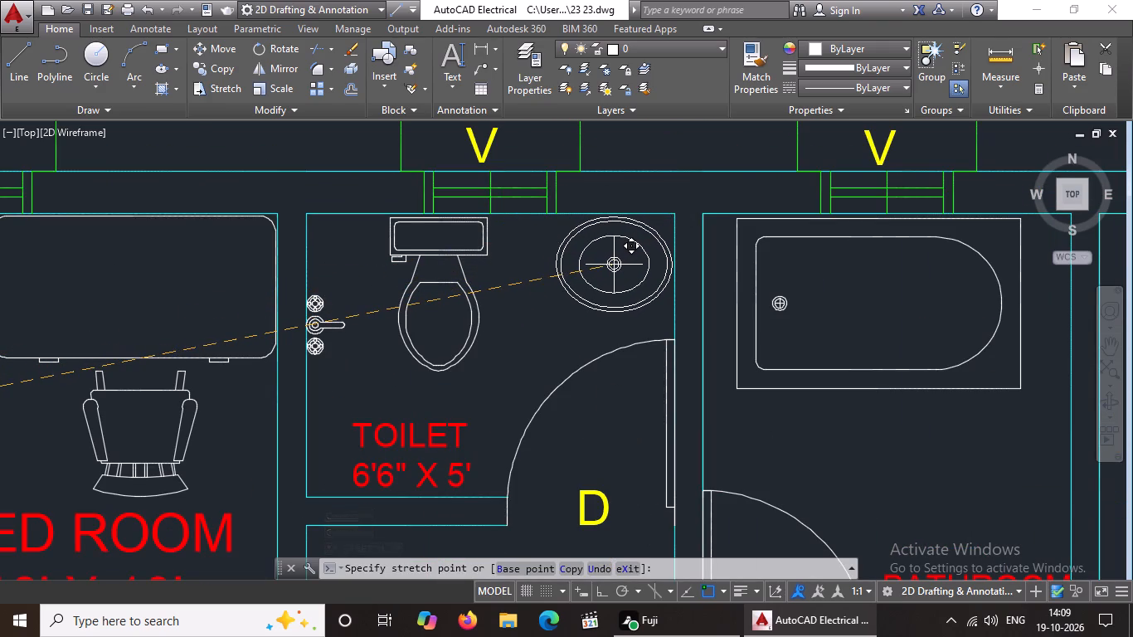
click(614, 265)
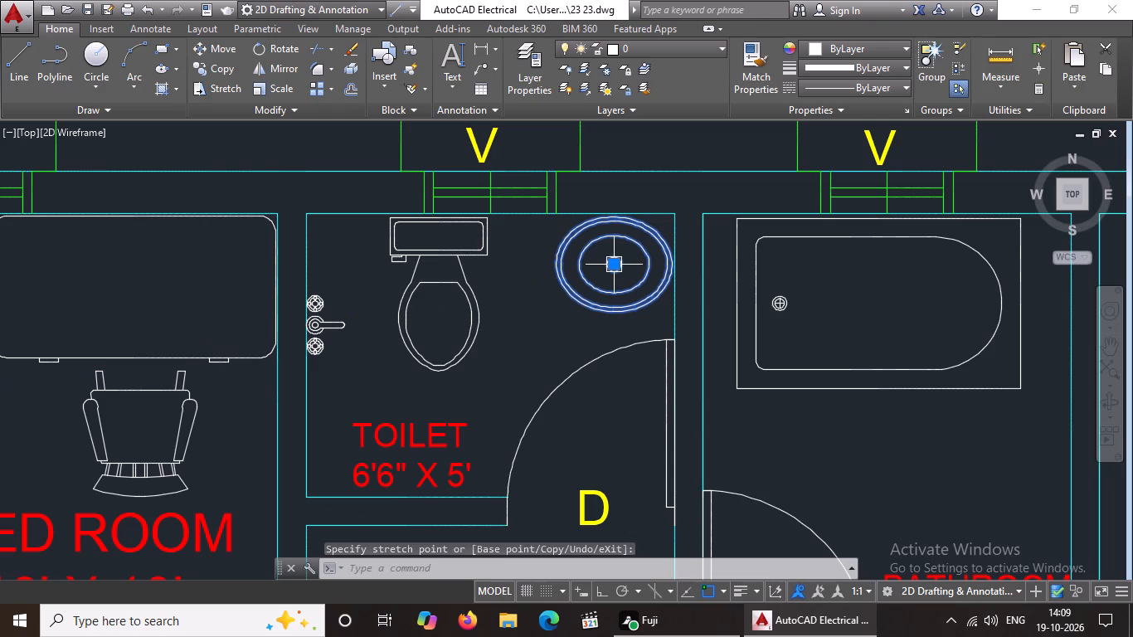
scroll(581, 265, down, 2)
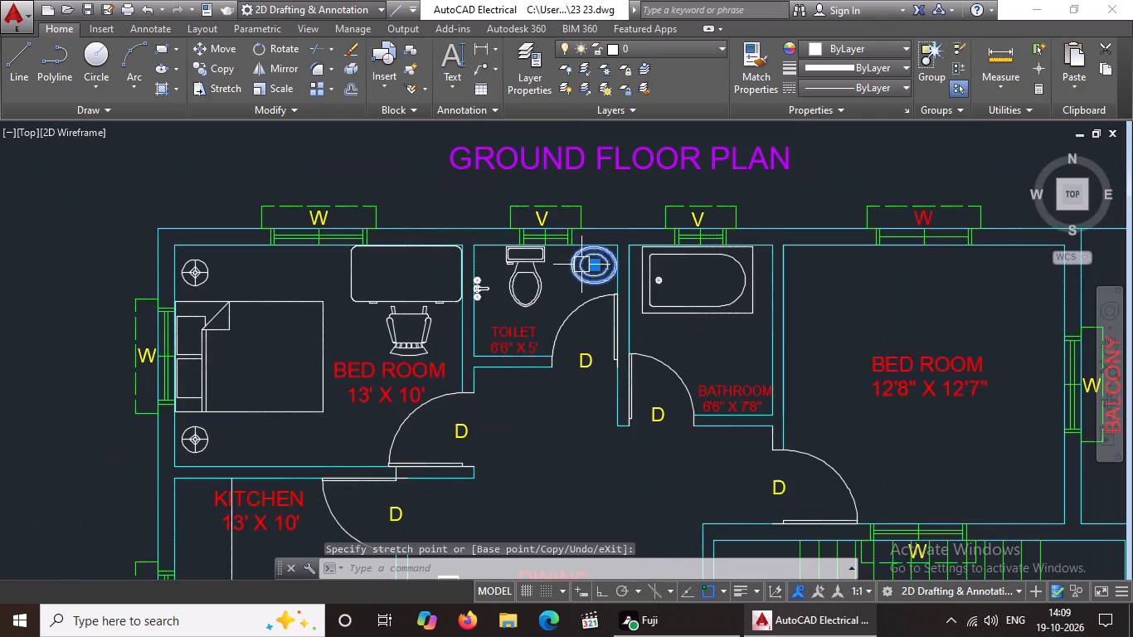
key(Escape)
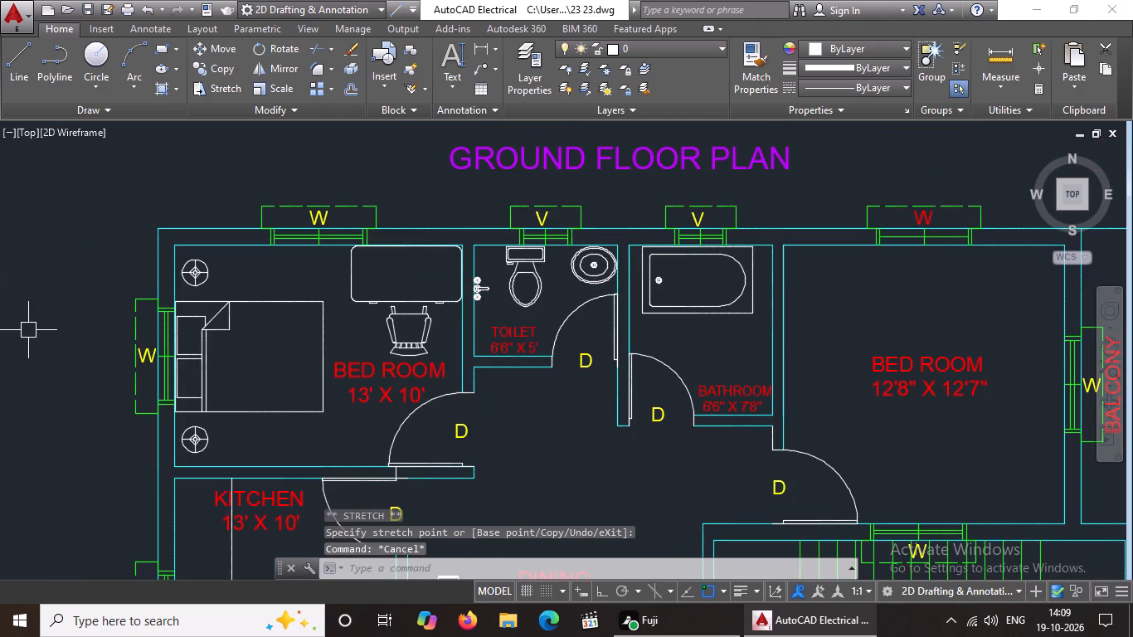
Draw two counter lines with Ortho around the toilet room's wash basin, about 2'-2" west from the east wall and north to the wall.
click(12, 64)
scroll(547, 265, up, 2)
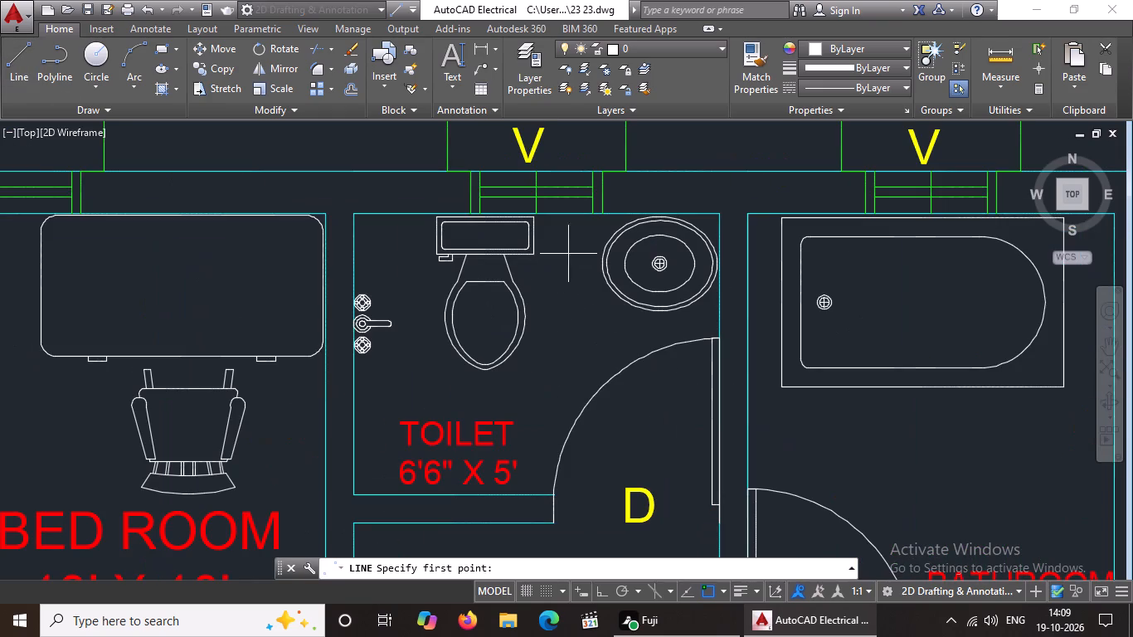
click(721, 315)
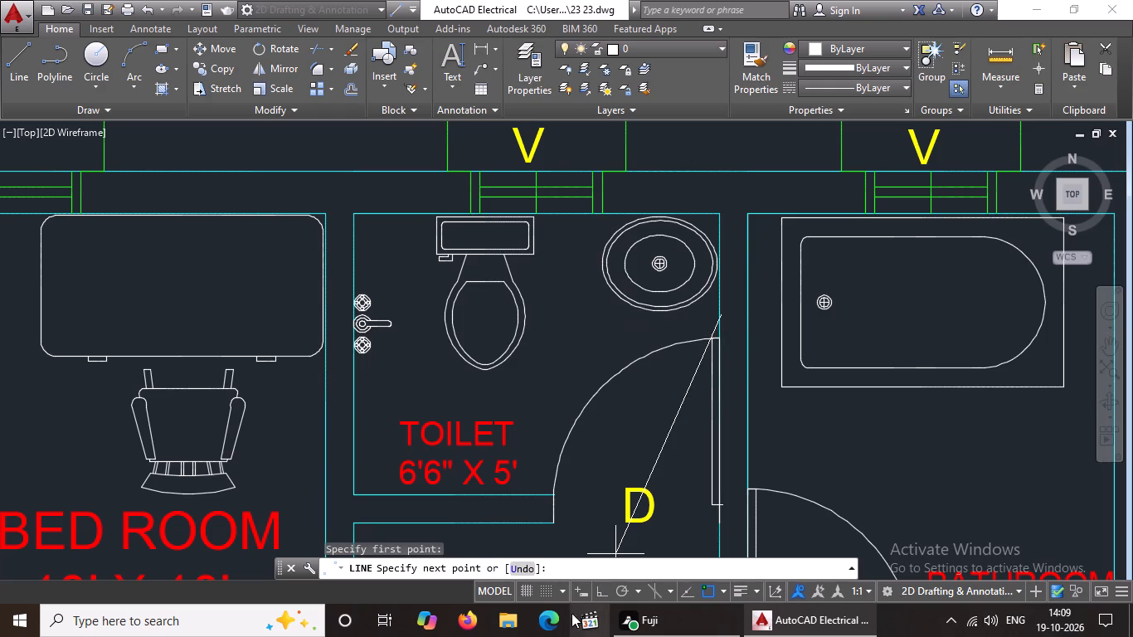
click(601, 585)
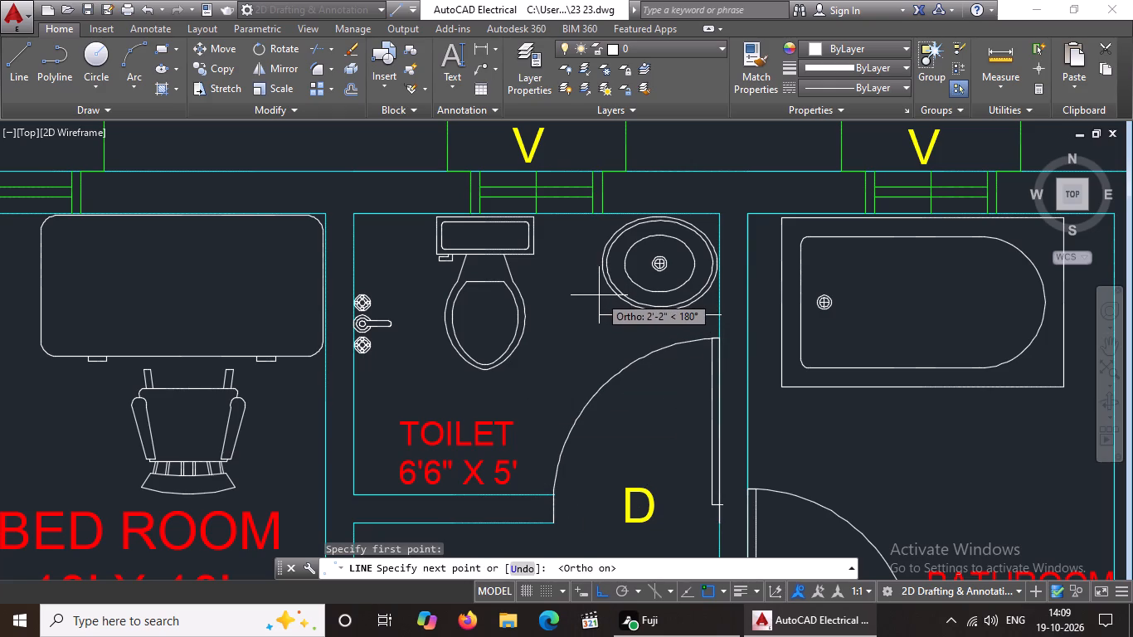
click(599, 295)
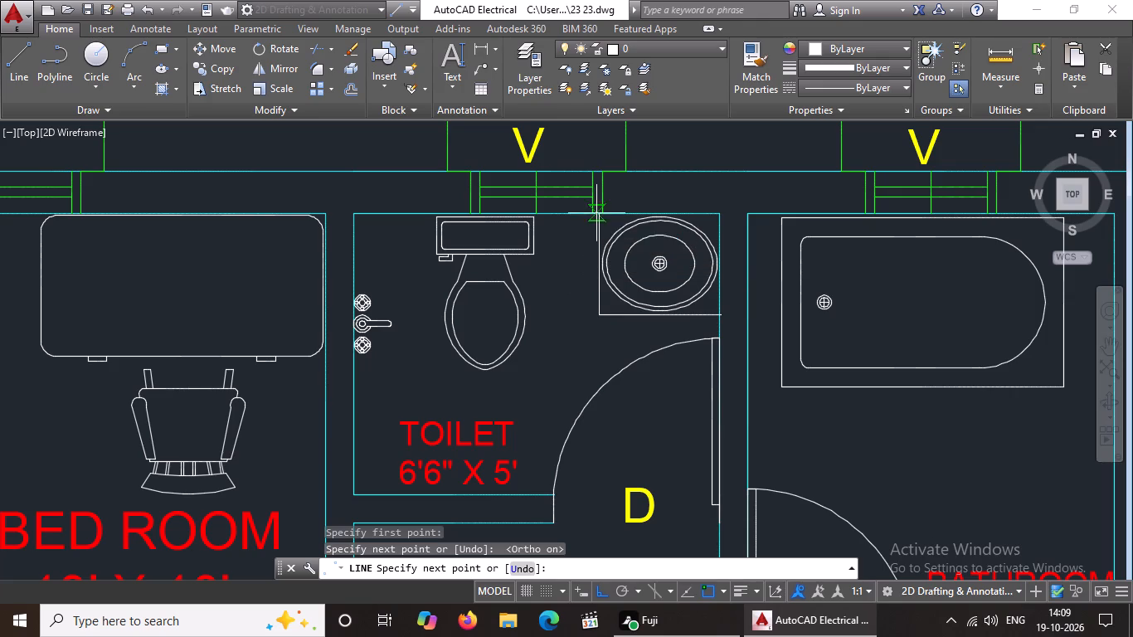
click(598, 213)
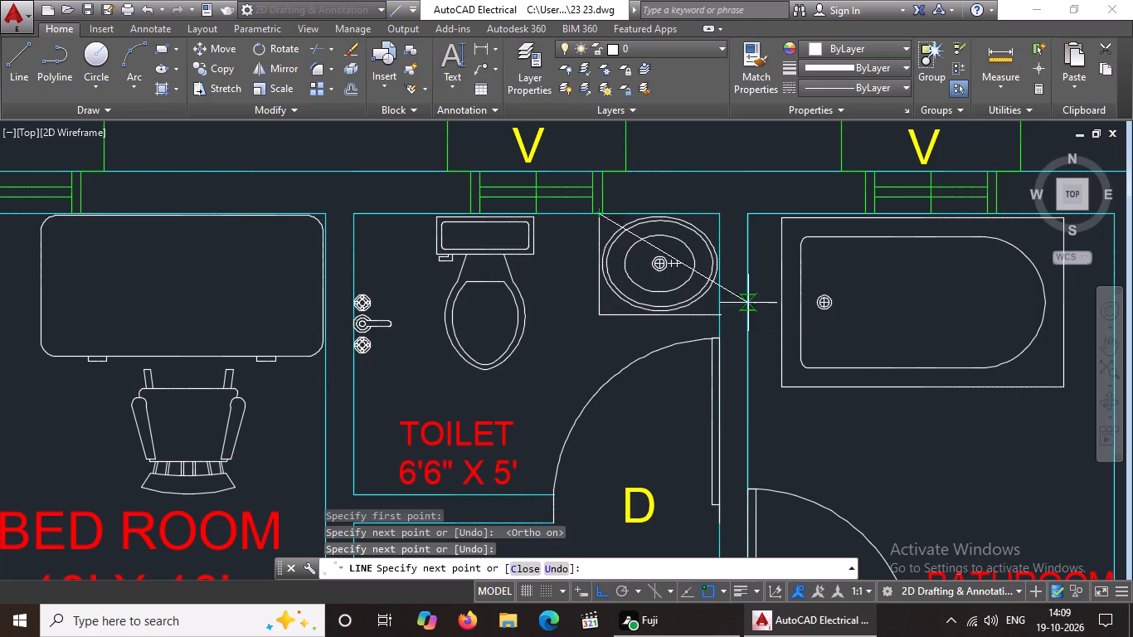
key(Escape)
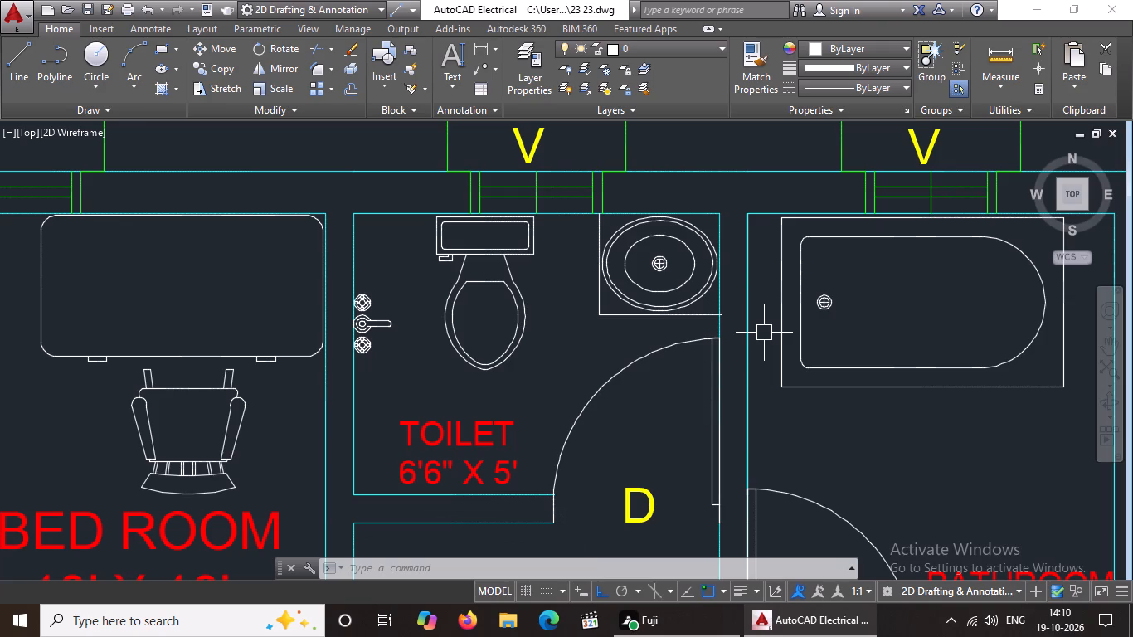
Move the ground floor BATHROOM label north towards the tub, and about 7 1/2" west, so it sits clear of the room's walls.
scroll(767, 326, down, 2)
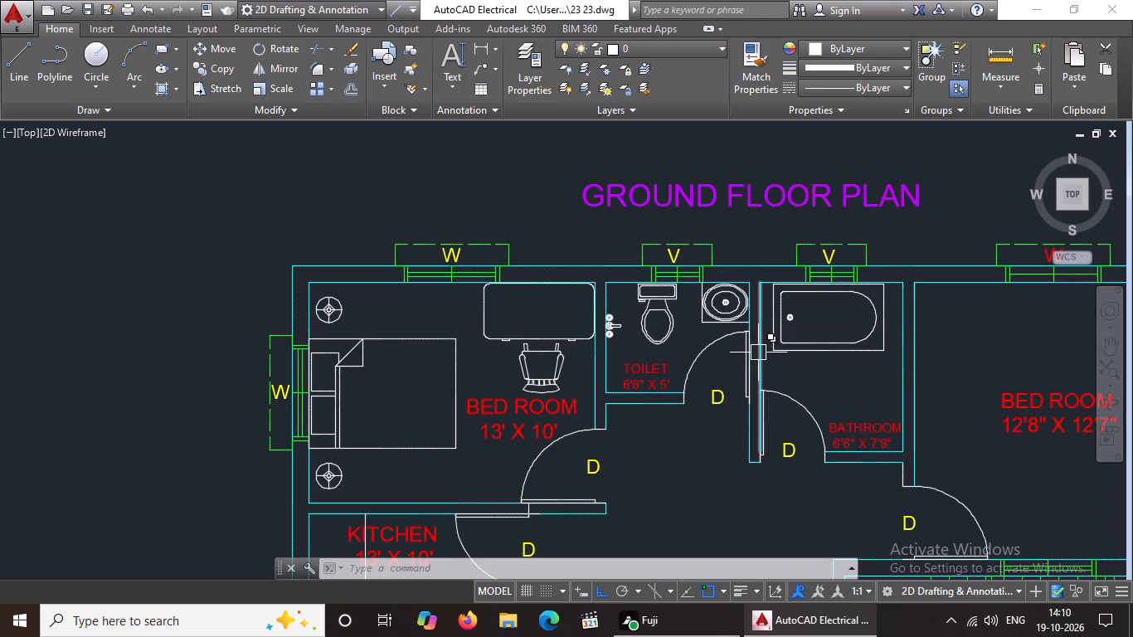
middle_drag(756, 362, 585, 367)
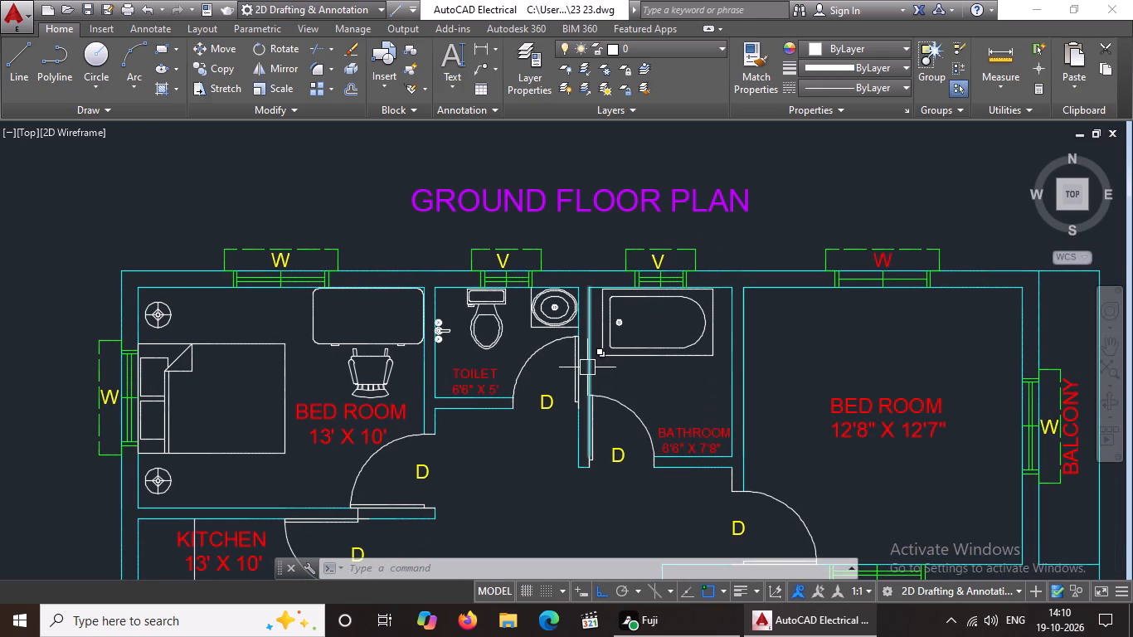
scroll(587, 367, down, 2)
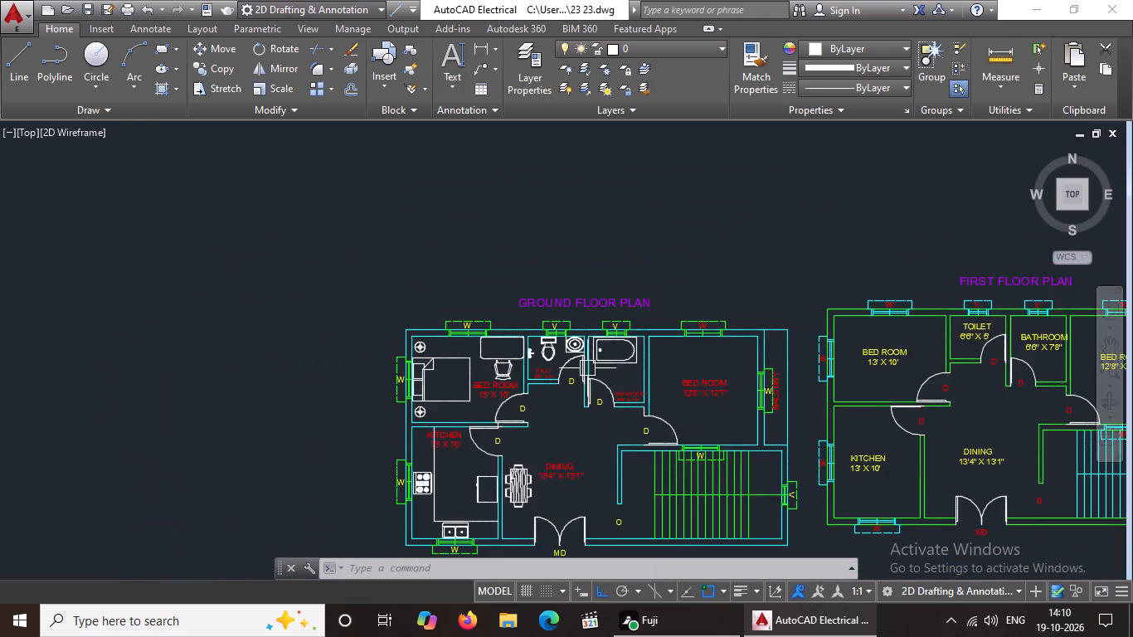
middle_drag(561, 355, 218, 298)
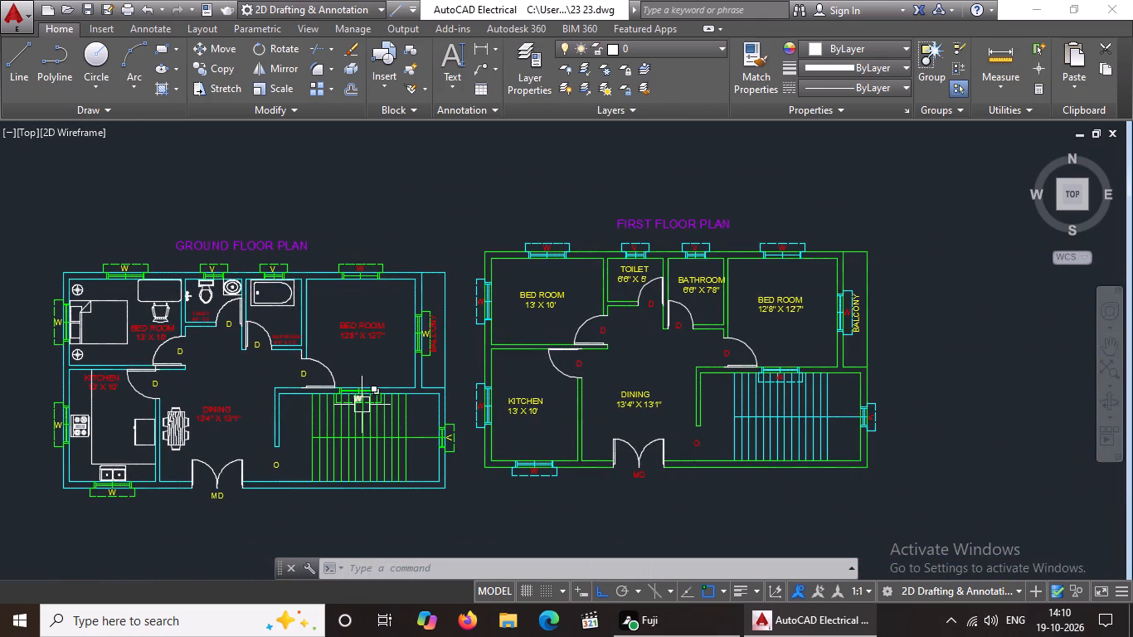
middle_drag(275, 385, 310, 444)
scroll(309, 411, up, 2)
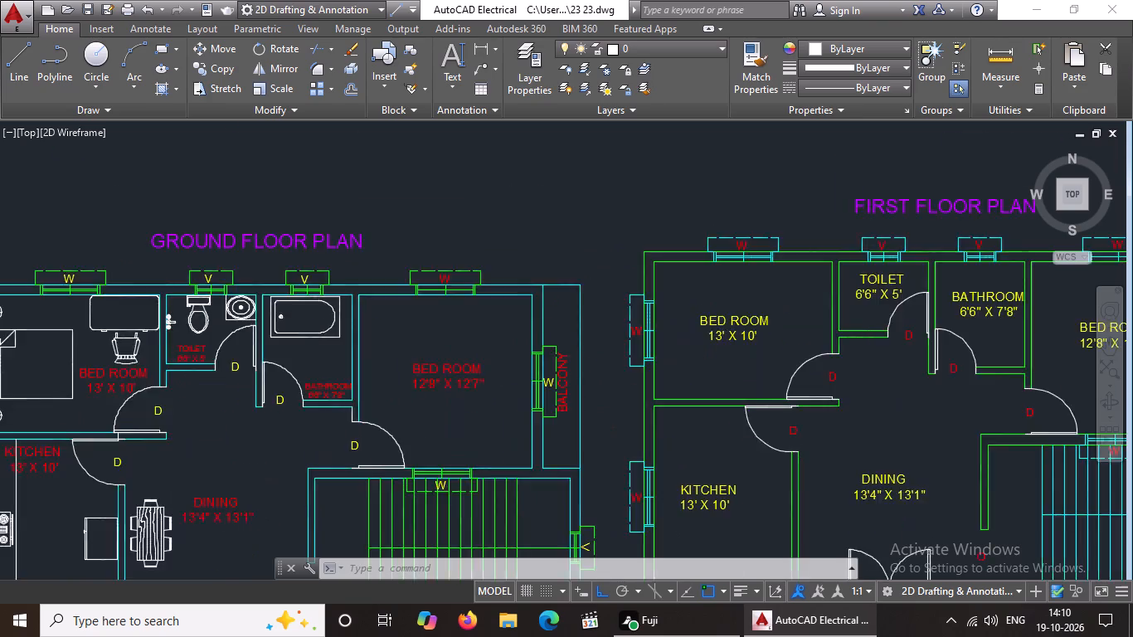
scroll(309, 411, up, 1)
scroll(277, 387, down, 1)
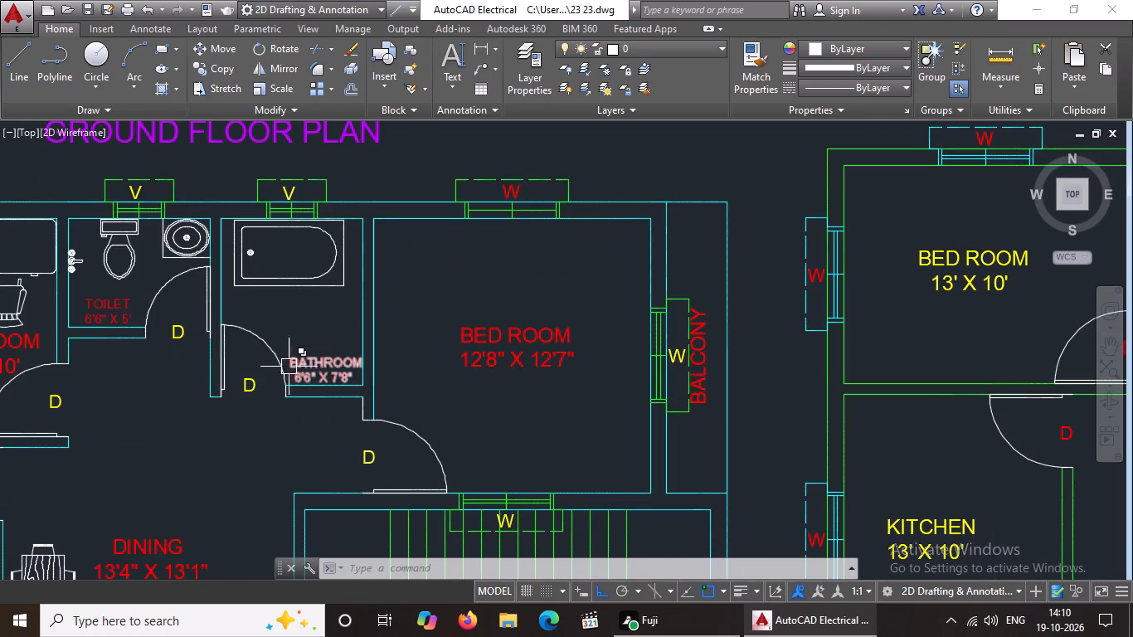
click(316, 364)
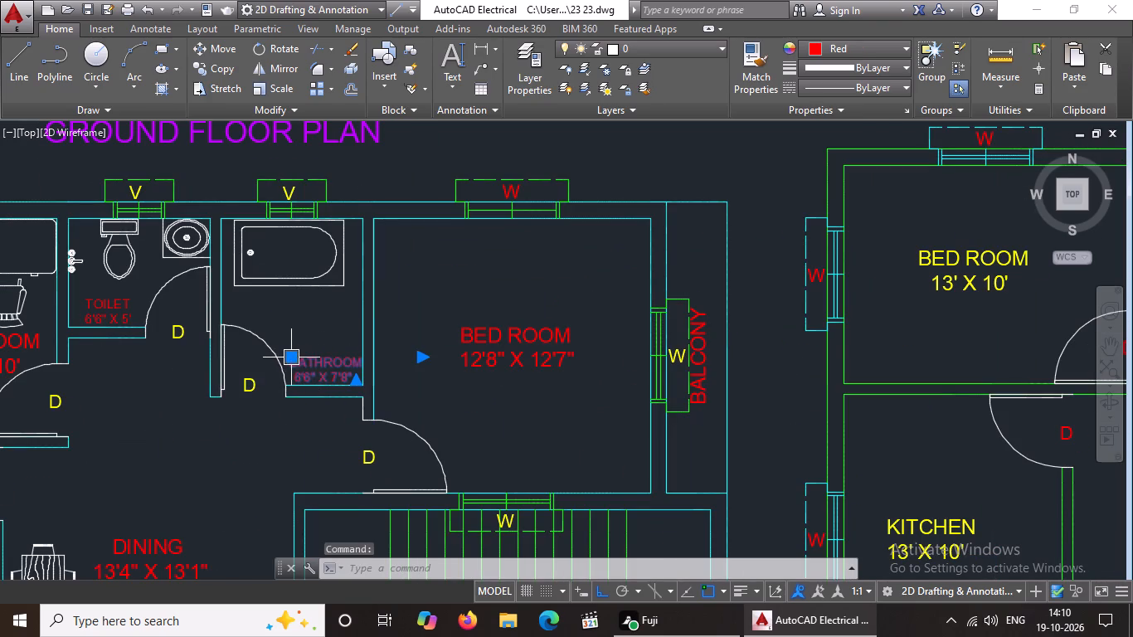
click(291, 358)
click(285, 333)
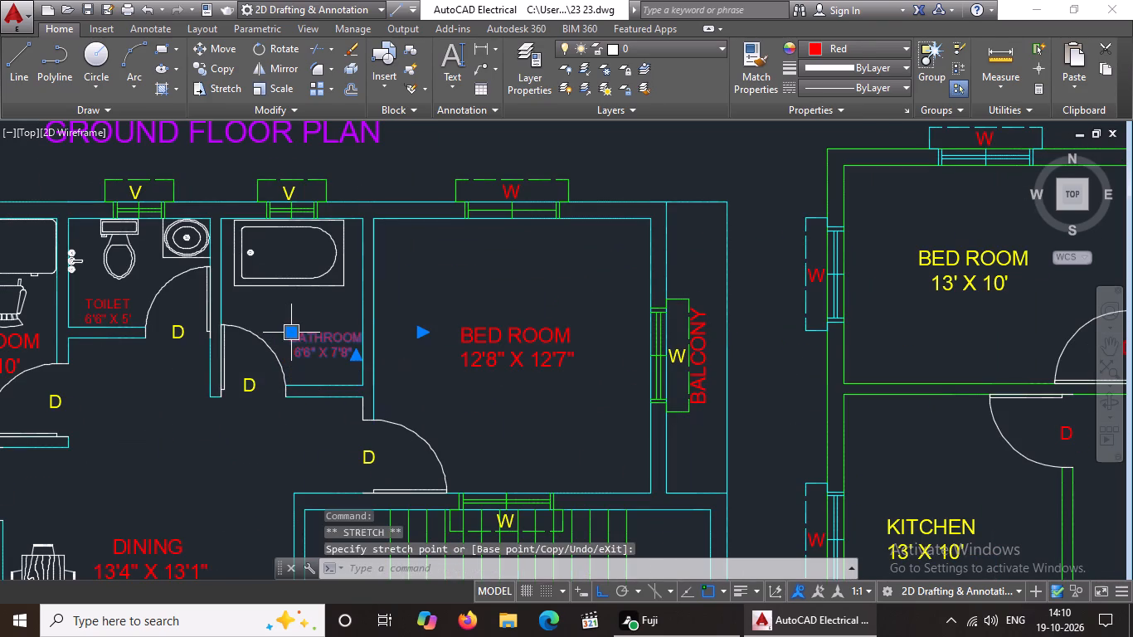
click(292, 334)
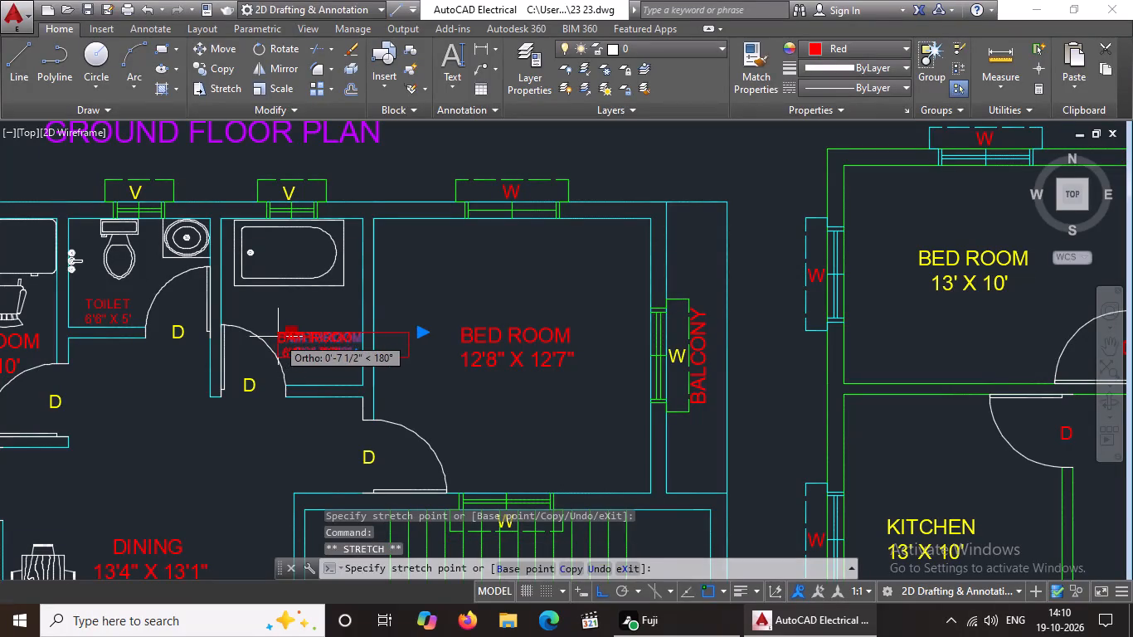
click(278, 337)
scroll(345, 349, down, 1)
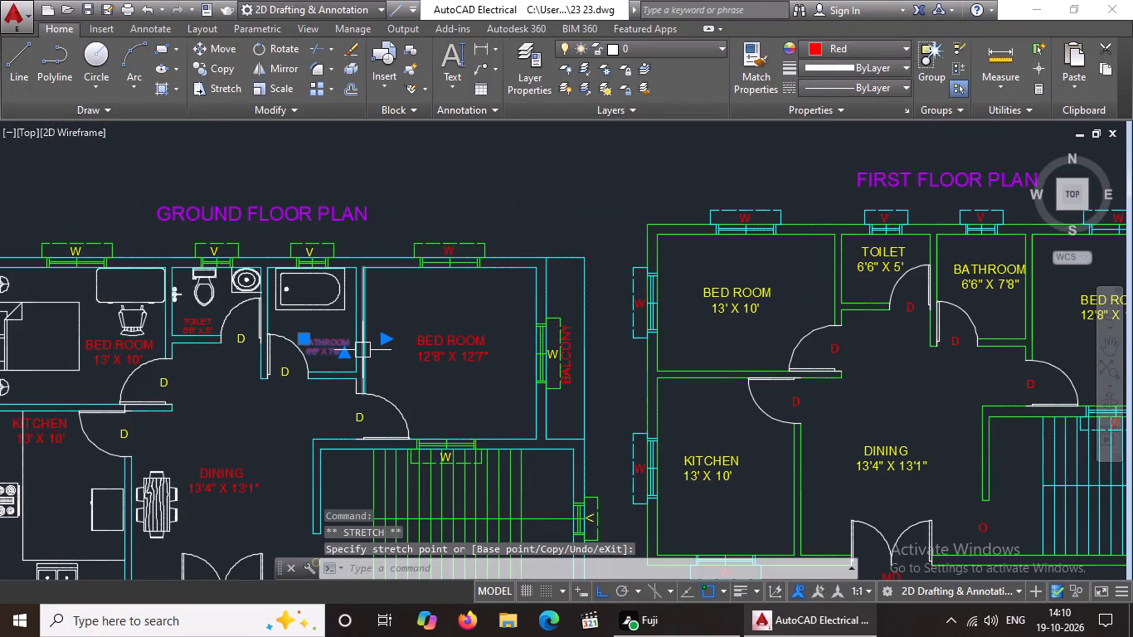
middle_drag(372, 370, 473, 486)
key(Escape)
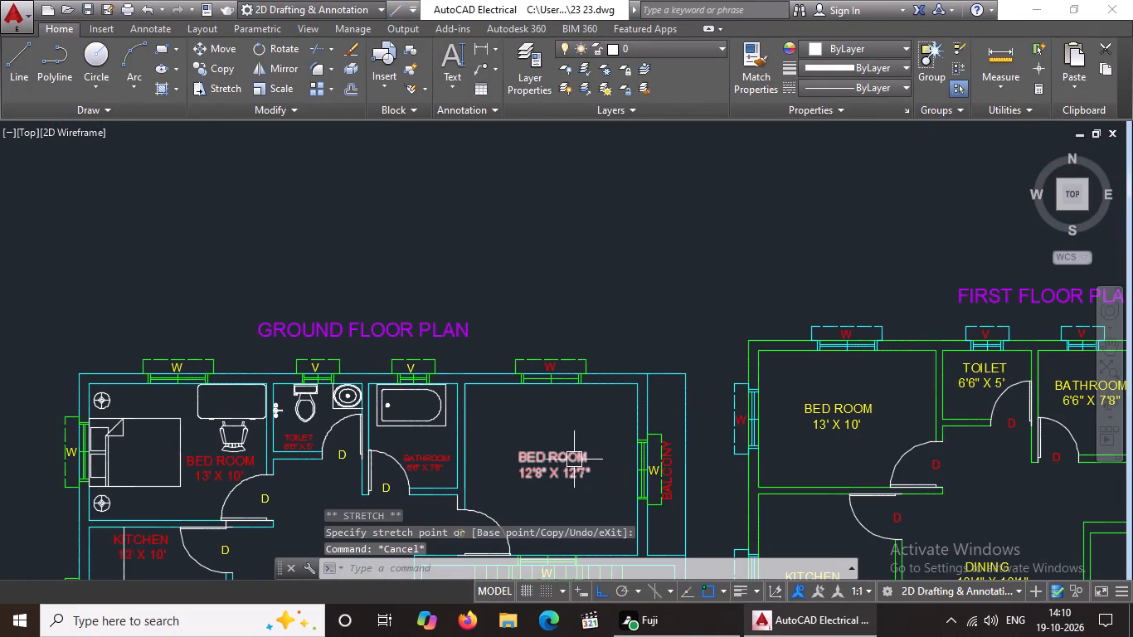
Move the ground floor BED ROOM 12'8" X 12'7" label about 5' south, just above the room's south wall.
scroll(574, 459, down, 3)
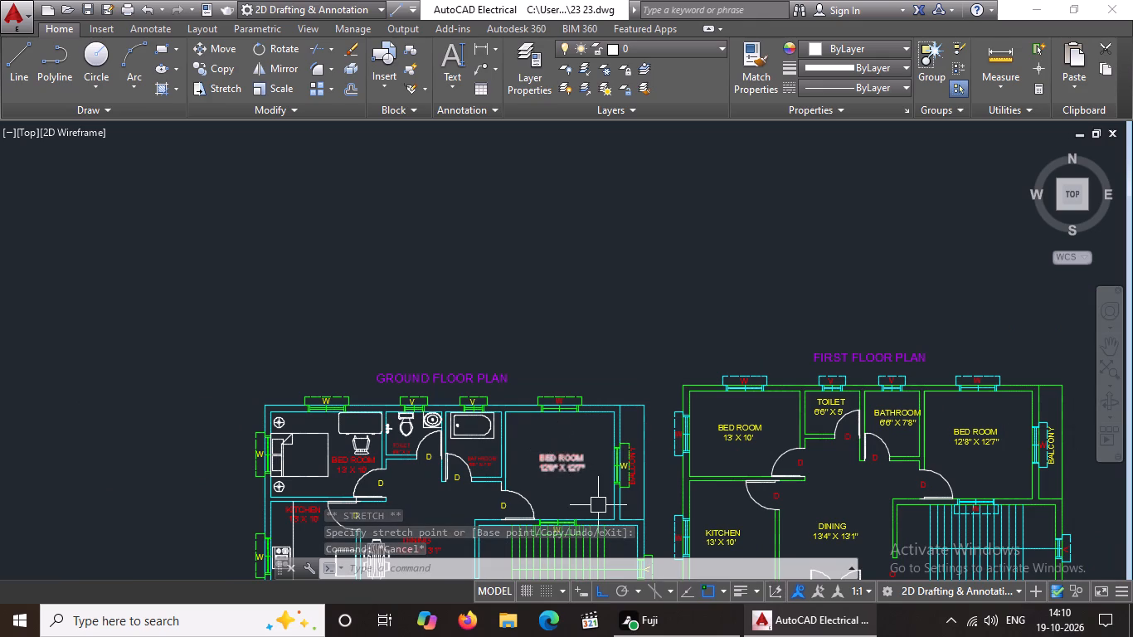
middle_drag(590, 490, 585, 470)
click(547, 435)
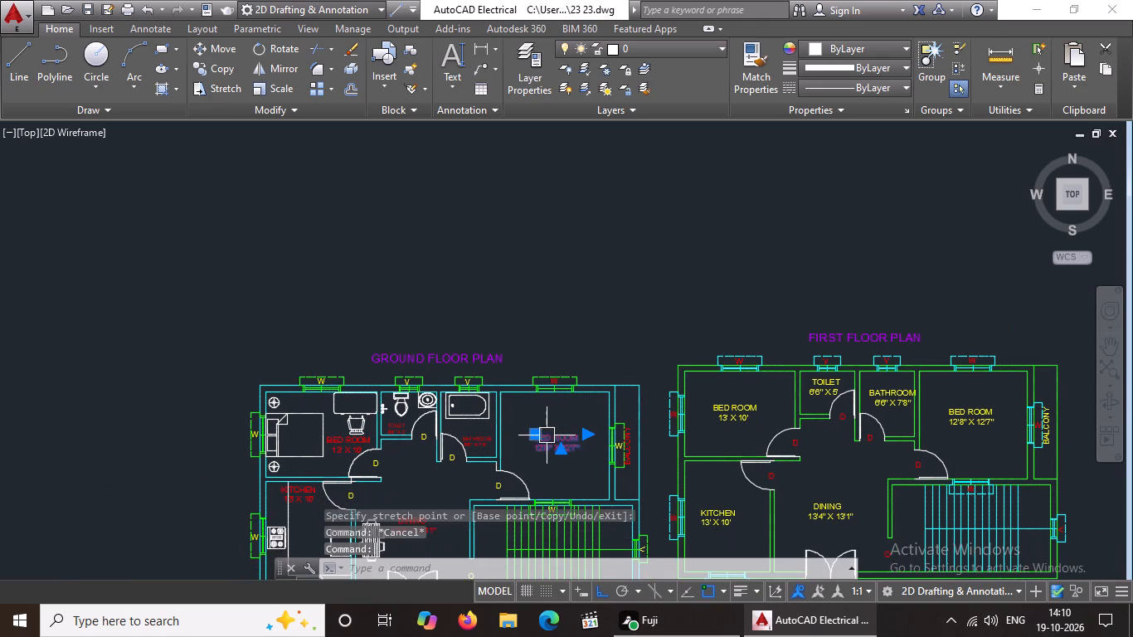
click(532, 435)
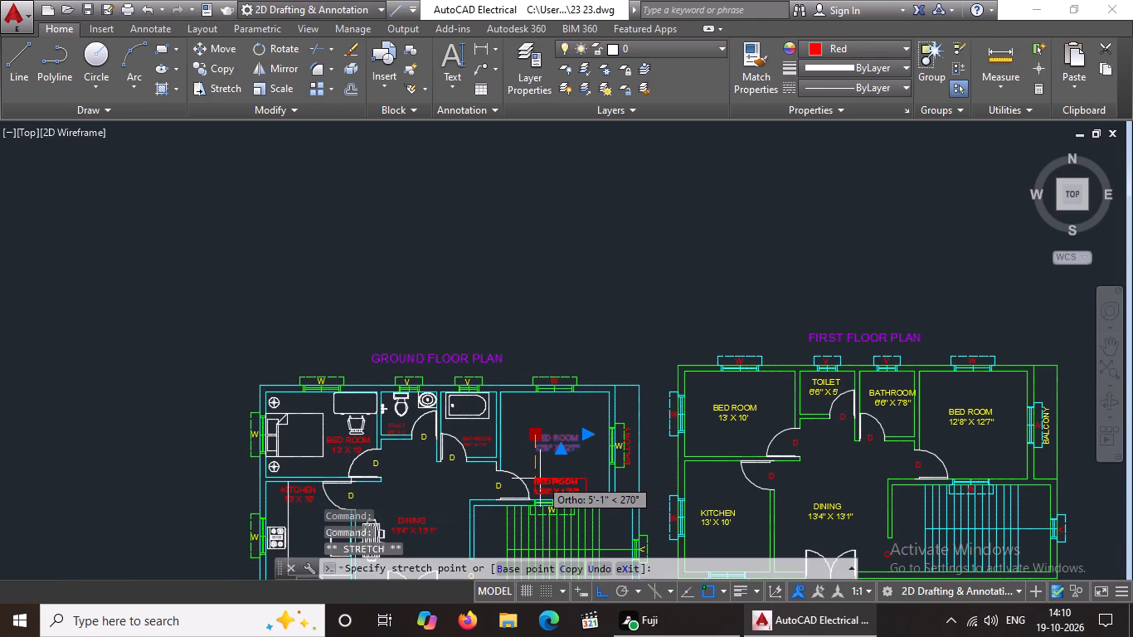
click(540, 481)
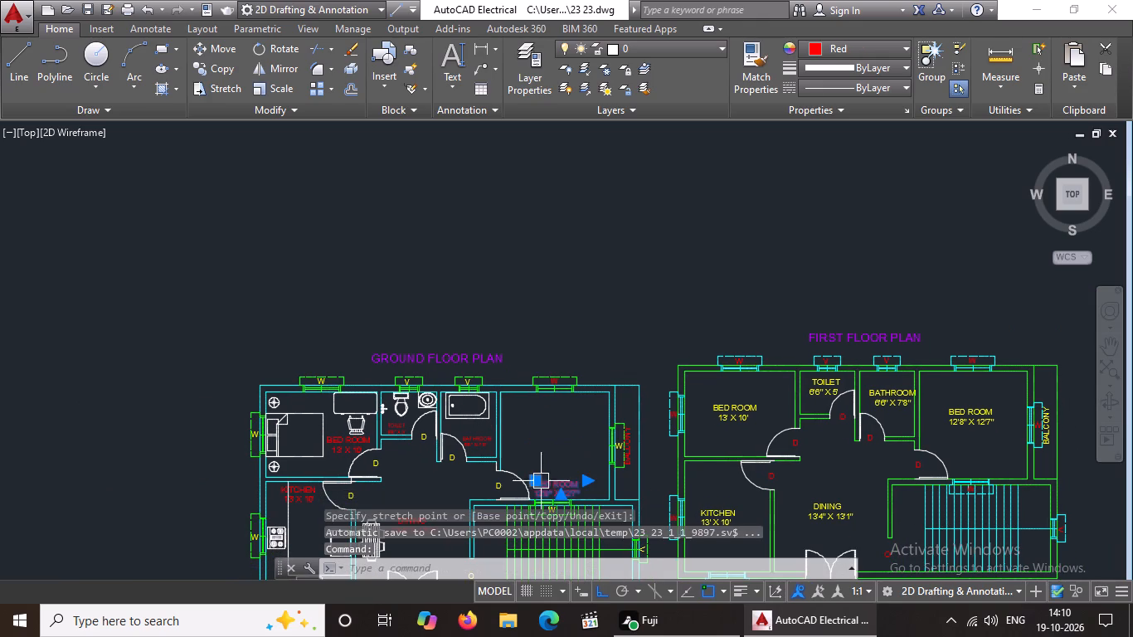
scroll(566, 475, down, 1)
middle_drag(566, 474, 561, 445)
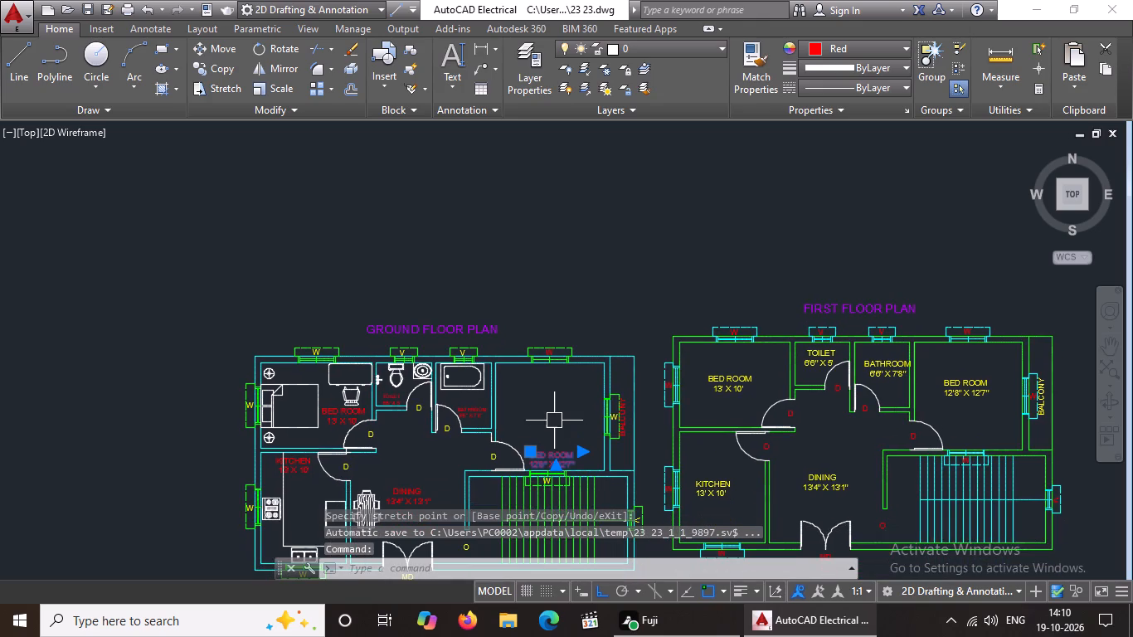
scroll(554, 421, down, 2)
middle_drag(550, 412, 547, 391)
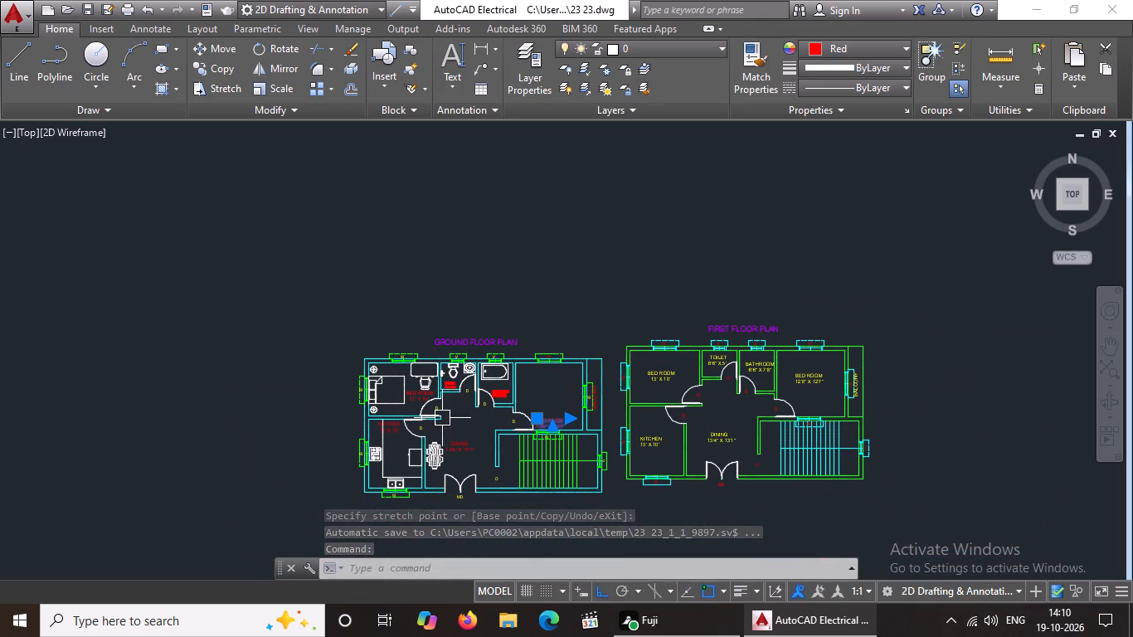
scroll(372, 391, up, 1)
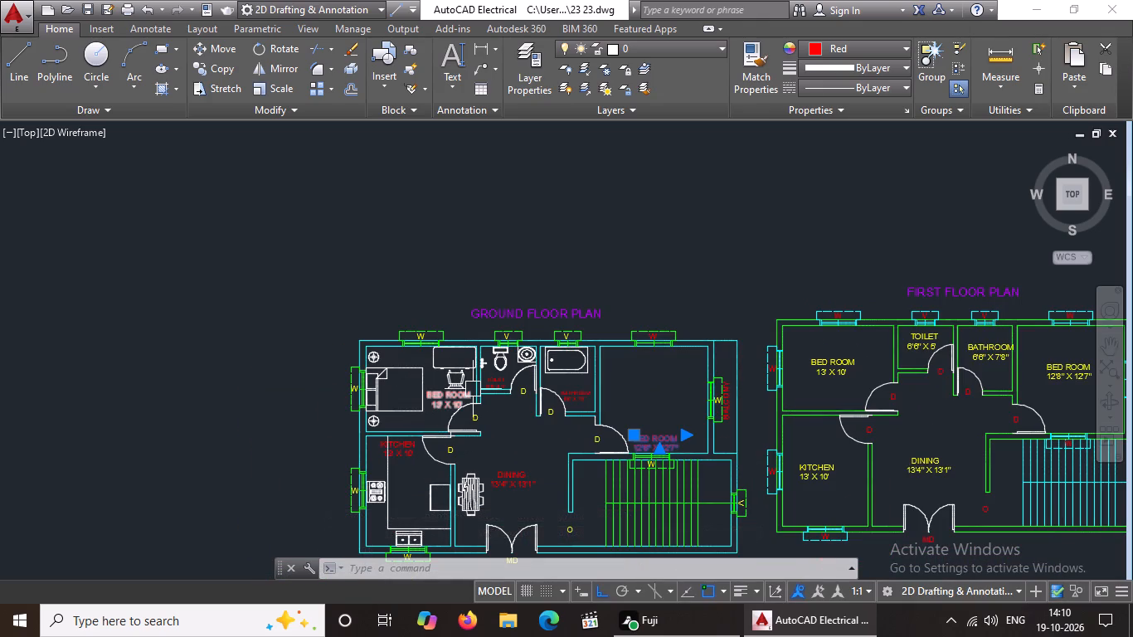
key(Escape)
key(Escape)
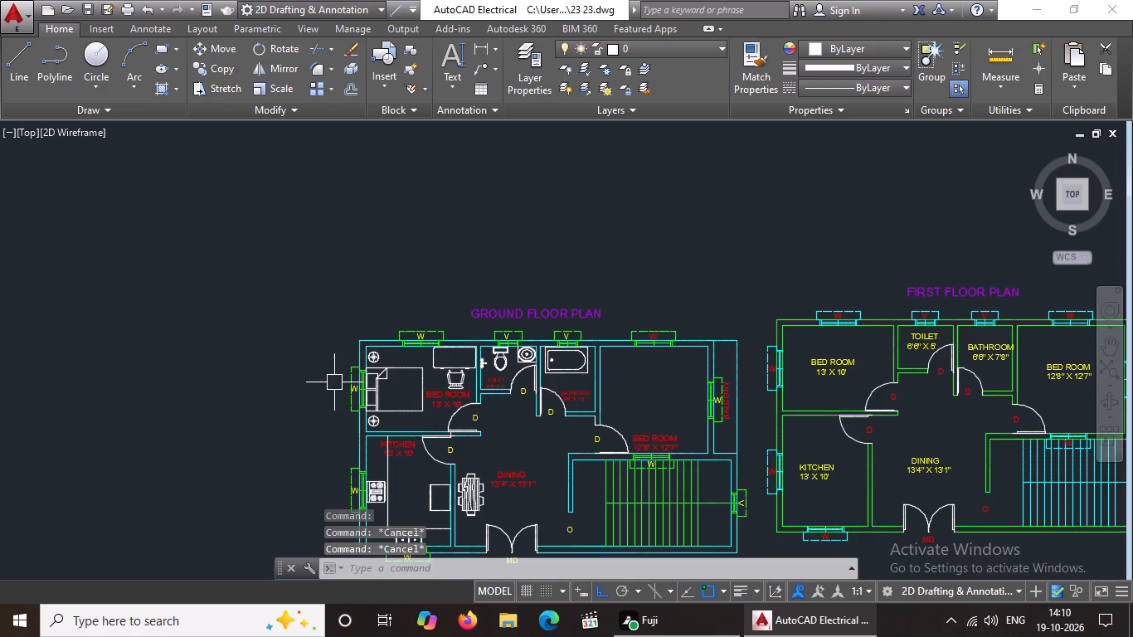
Copy the double bed from the ground floor 13' X 10' bedroom about 32'-9" east into the 12'8" X 12'7" bedroom.
scroll(668, 425, up, 3)
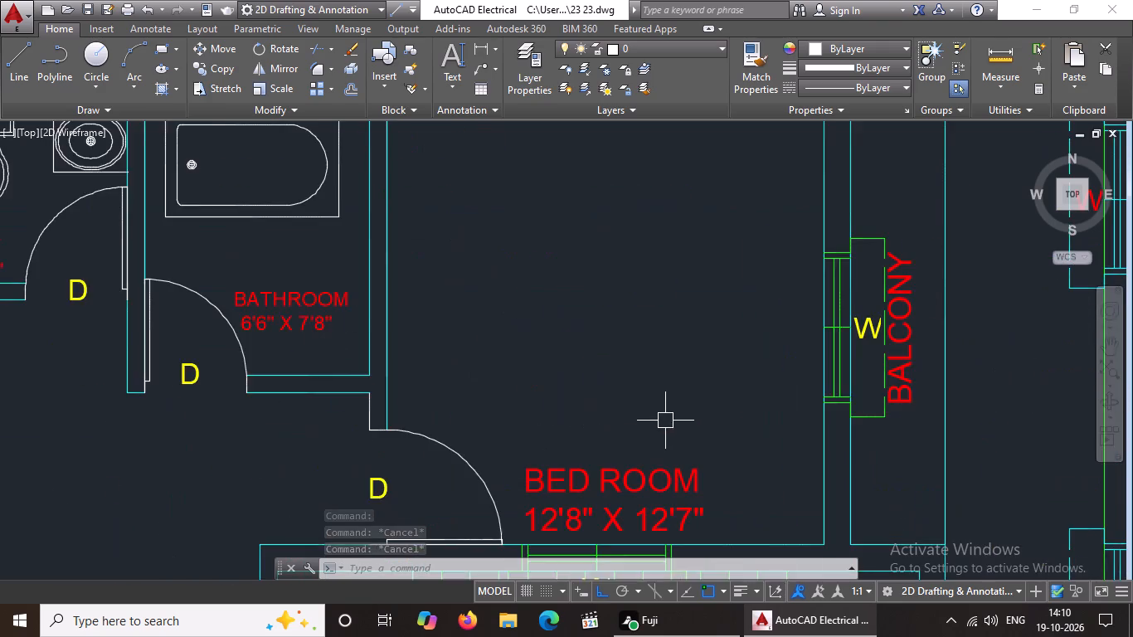
scroll(665, 421, down, 2)
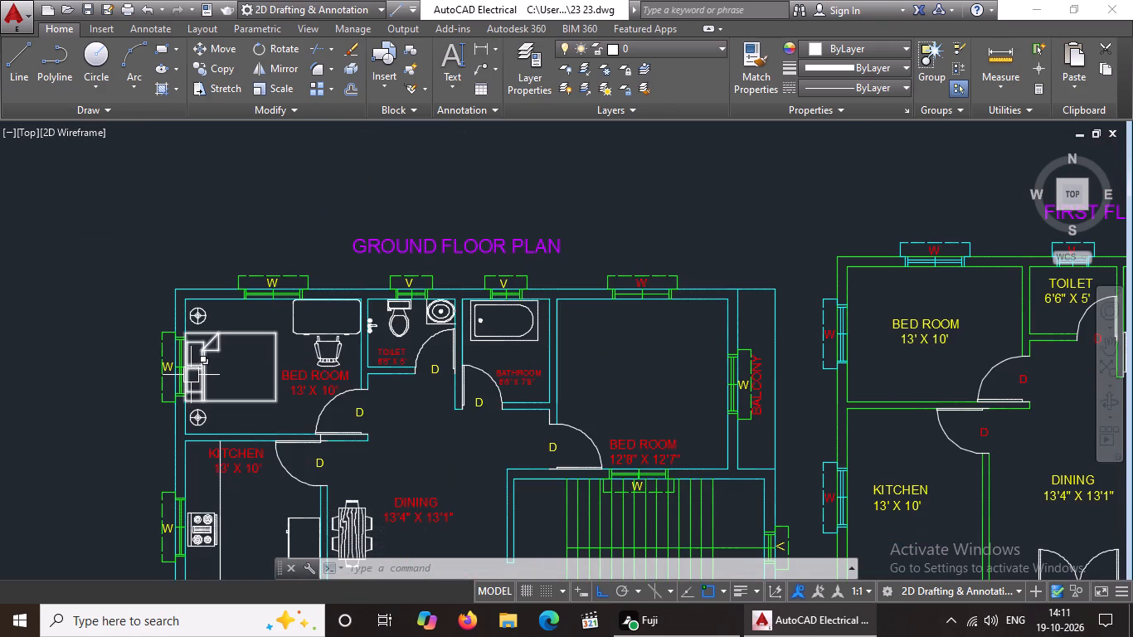
click(191, 375)
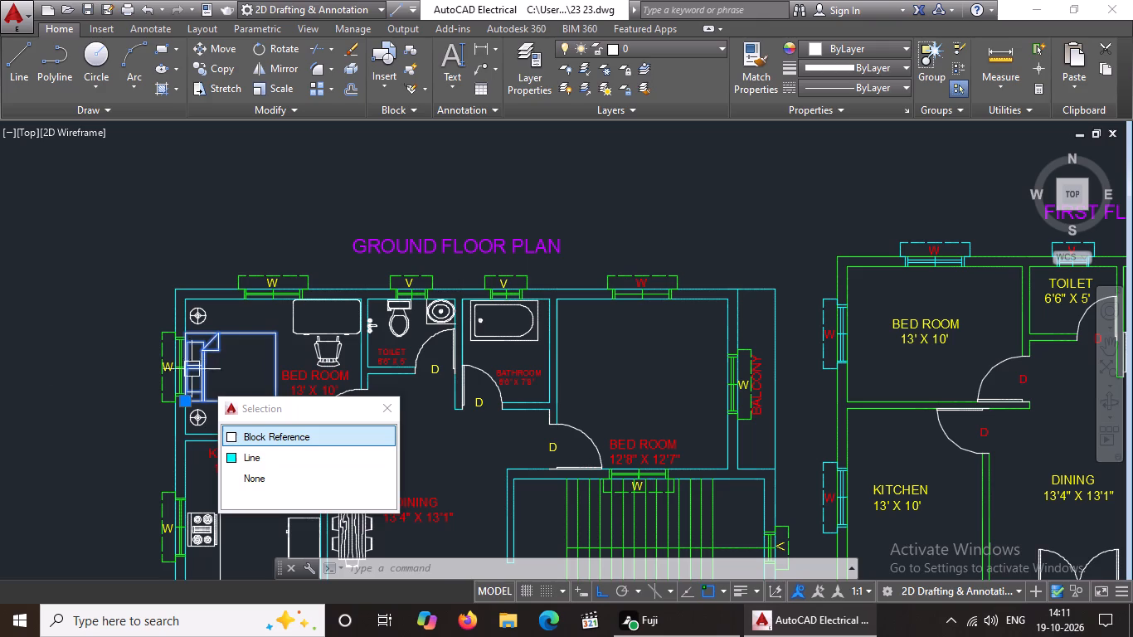
key(Escape)
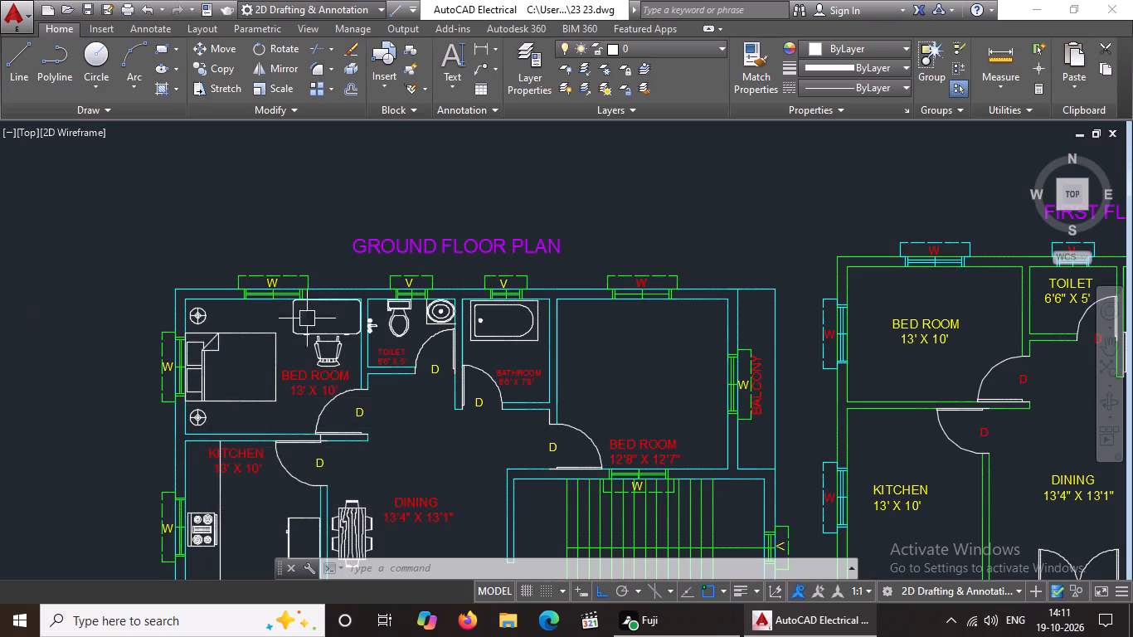
click(200, 366)
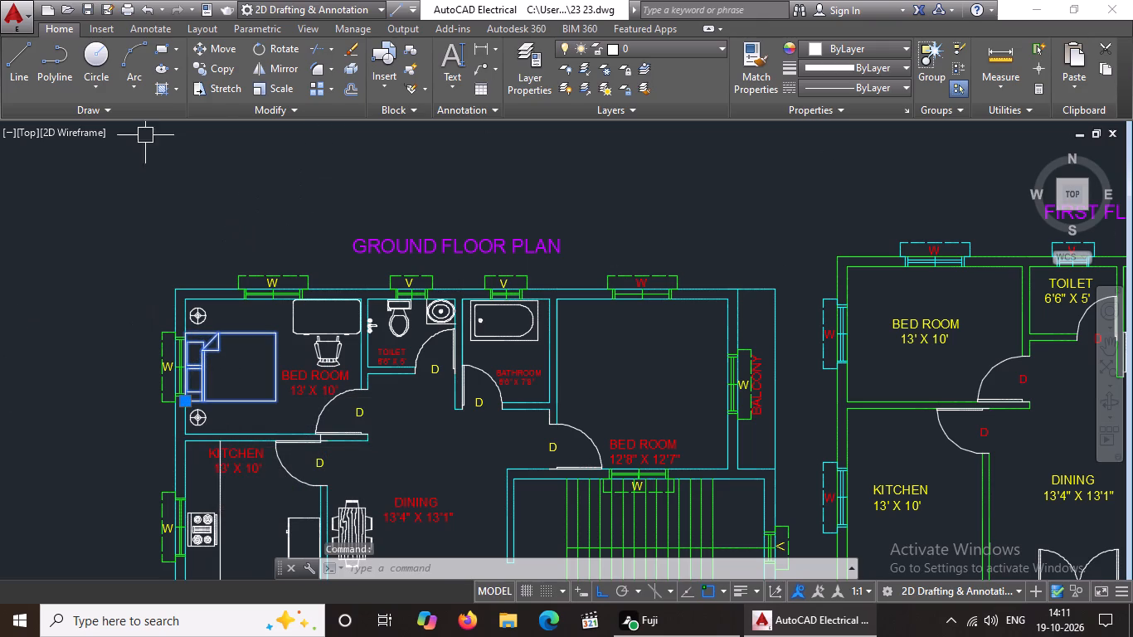
click(225, 66)
click(250, 369)
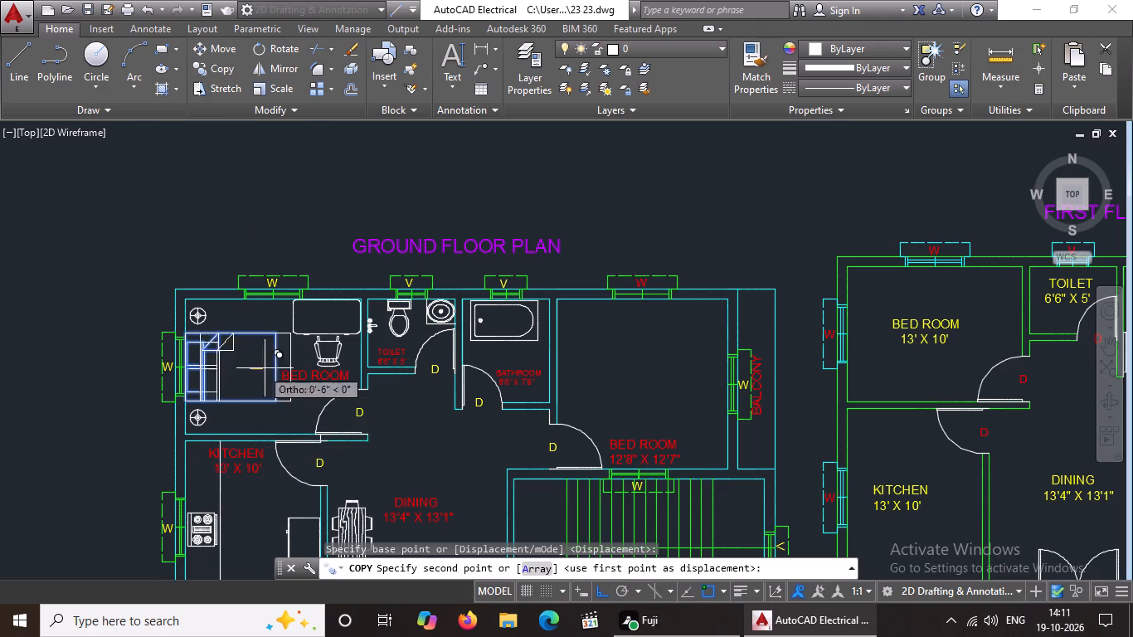
click(692, 364)
key(Escape)
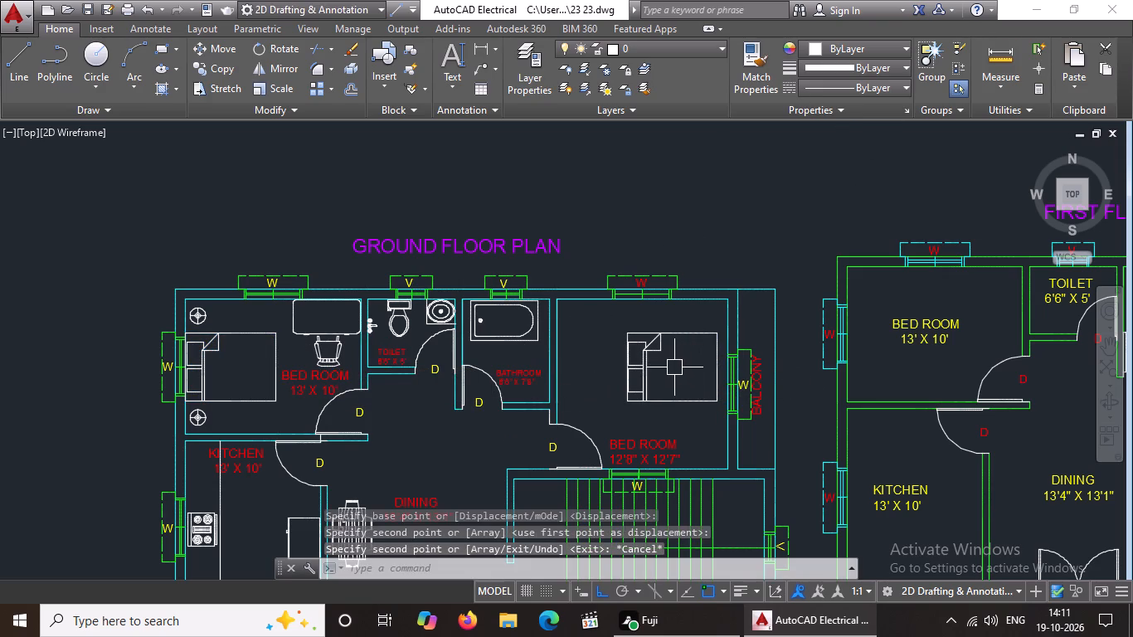
key(Escape)
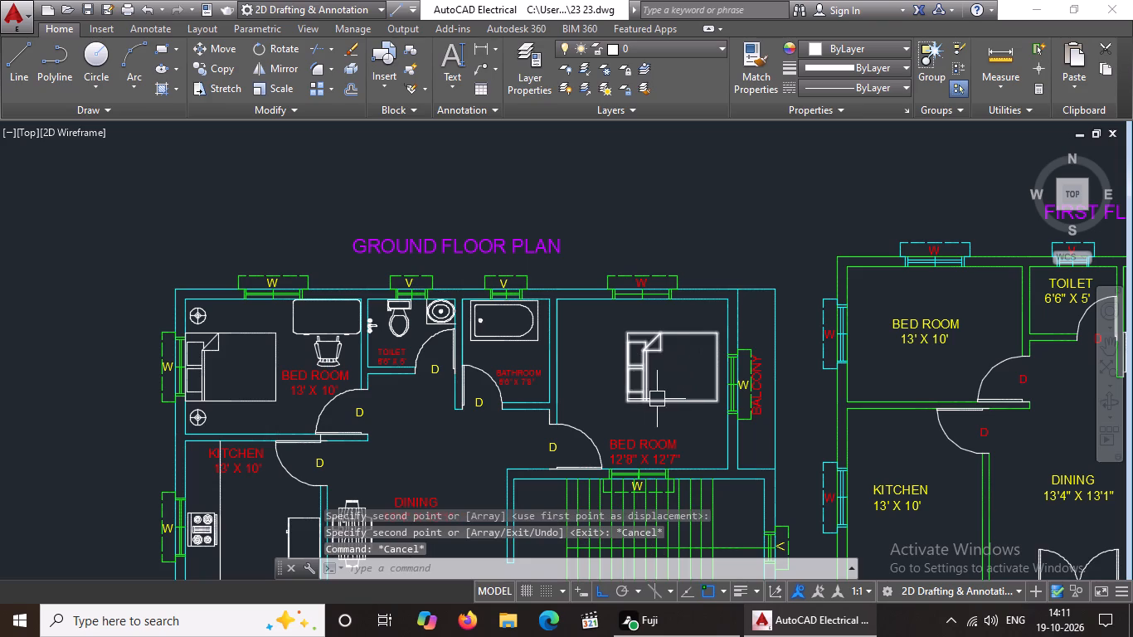
Rotate the double bed in the ground floor 12'8" X 12'7" bedroom 90 degrees clockwise so its pillows face the north wall.
click(655, 394)
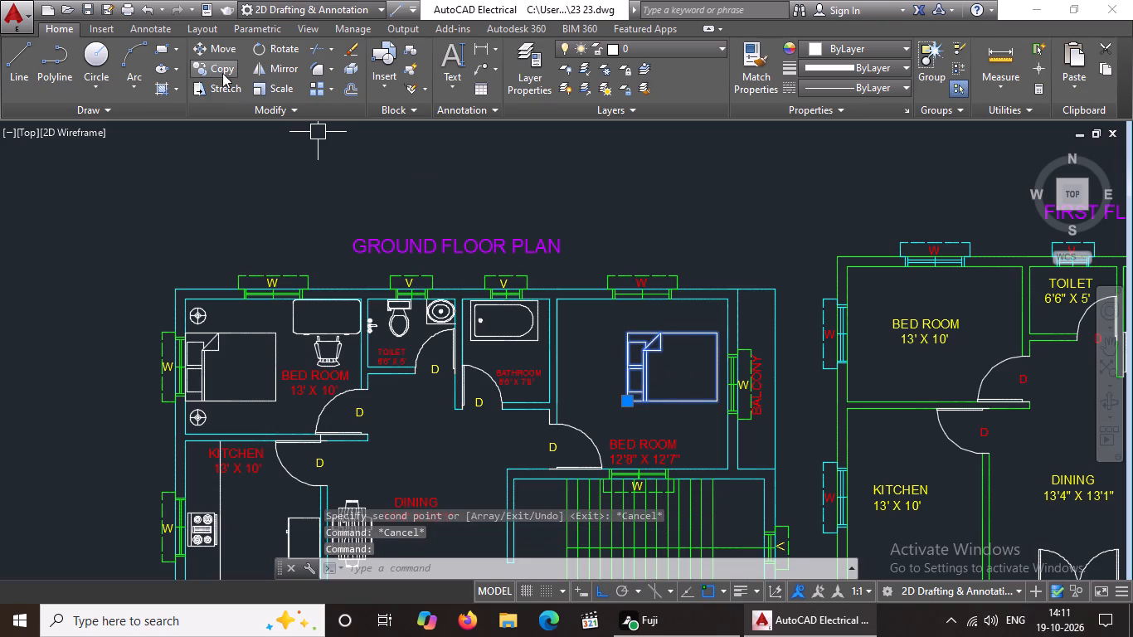
click(272, 46)
click(693, 368)
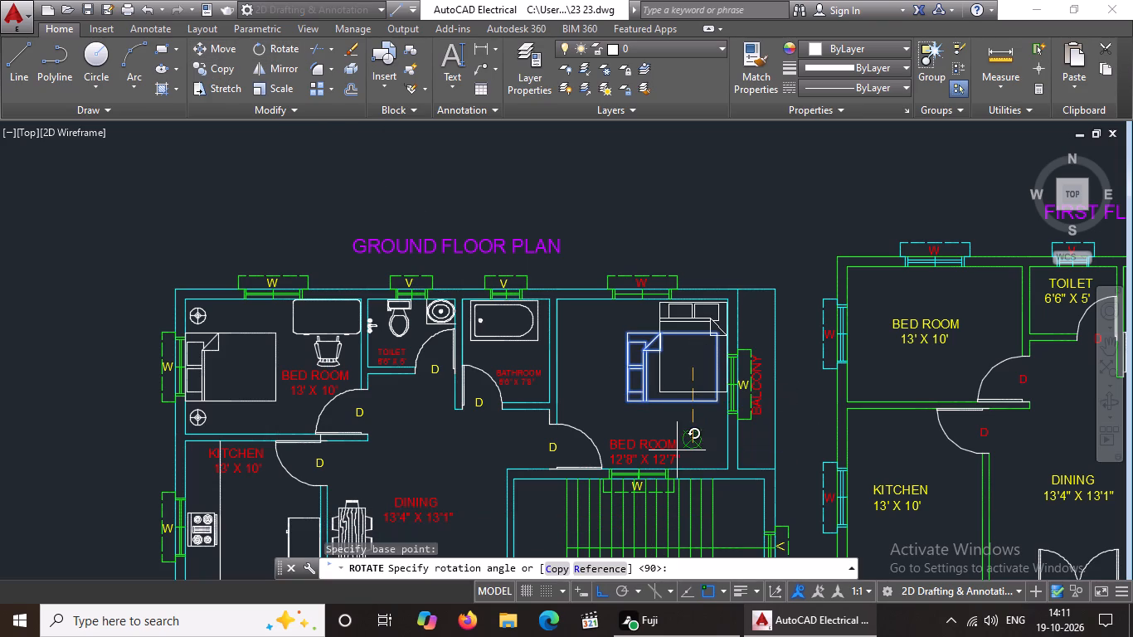
click(687, 418)
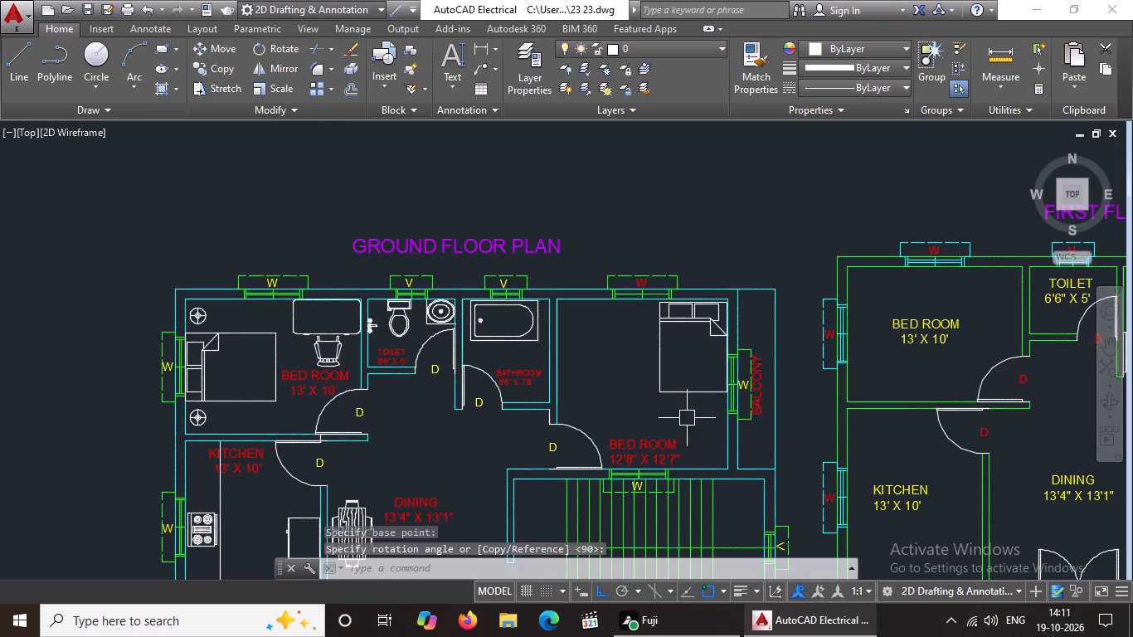
Move the rotated double bed about 3'-8 1/2" west along the north wall of the 12'8" X 12'7" bedroom.
click(665, 362)
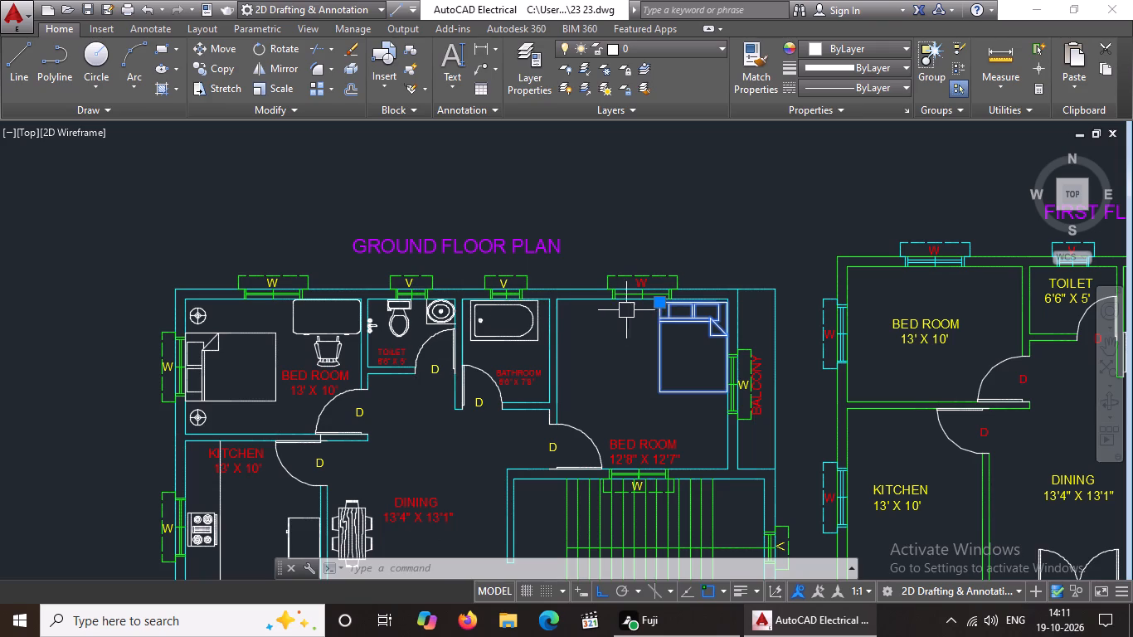
click(664, 307)
click(610, 317)
middle_drag(638, 344, 636, 342)
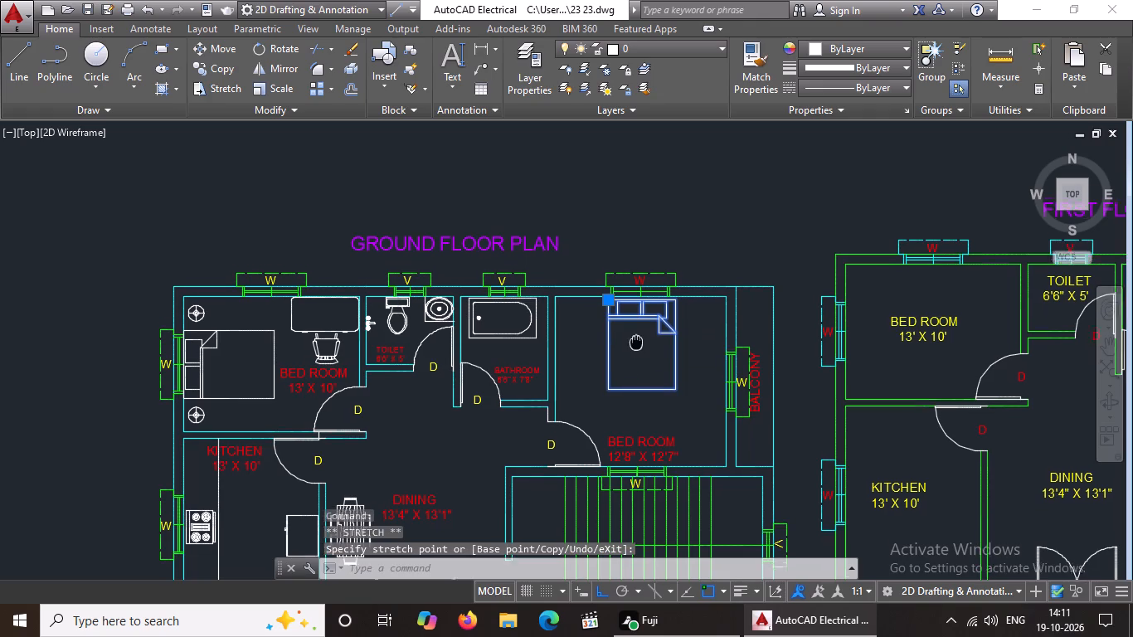
middle_drag(636, 342, 639, 320)
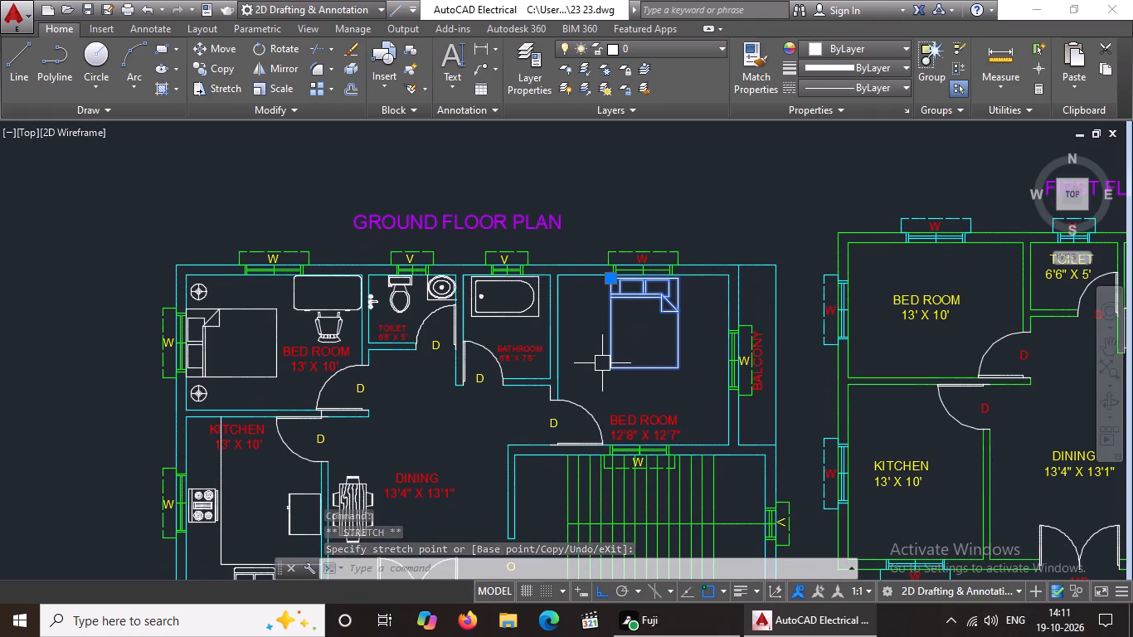
key(Escape)
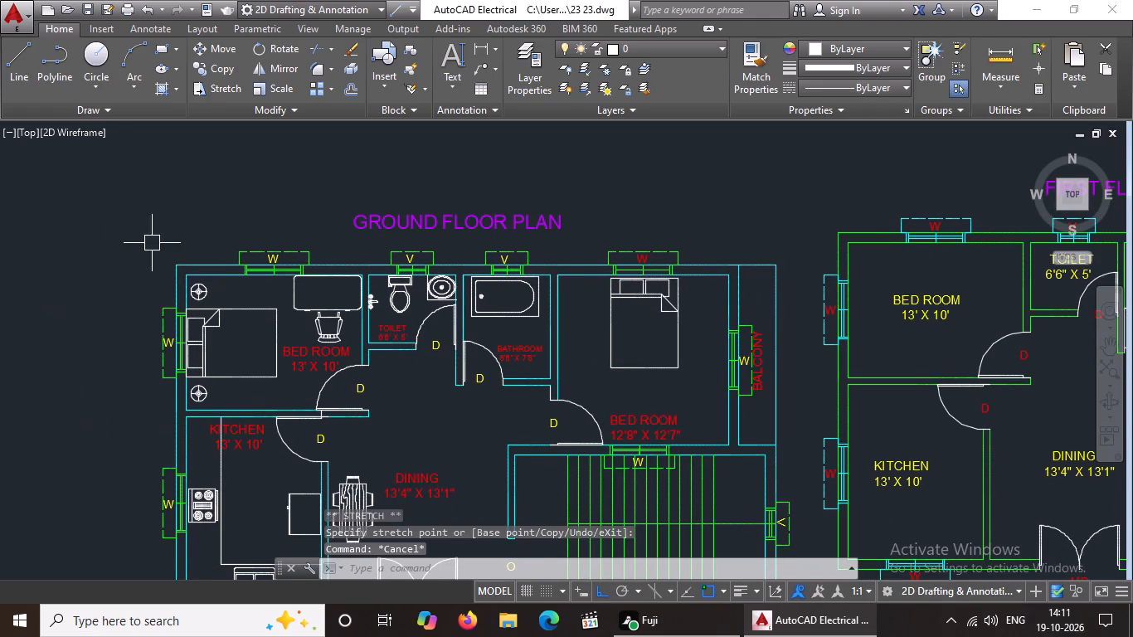
Copy the north table lamp from the ground floor 13' X 10' bedroom about 29'-5" and 36'-7 1/2" east, flanking the other bed.
scroll(197, 270, up, 2)
click(190, 323)
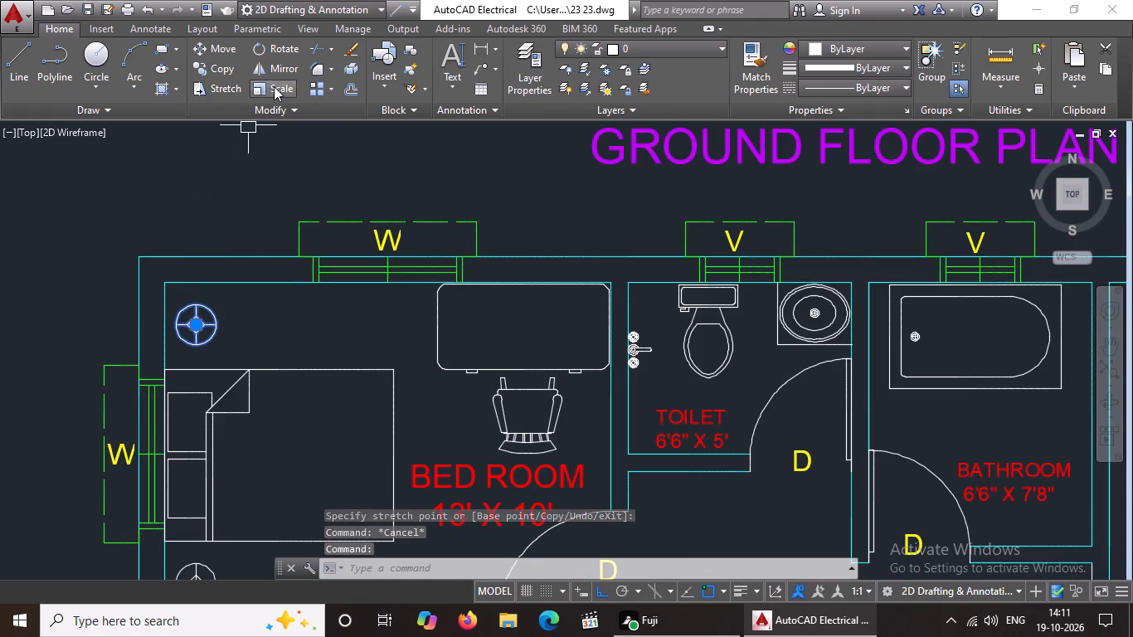
click(206, 66)
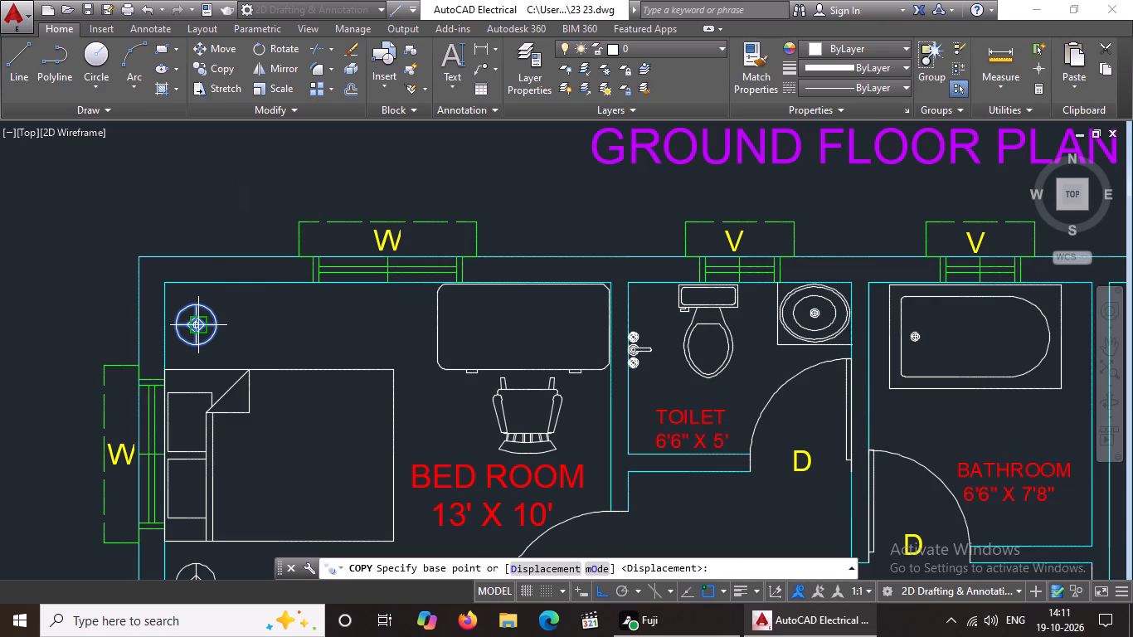
click(195, 328)
scroll(473, 271, down, 2)
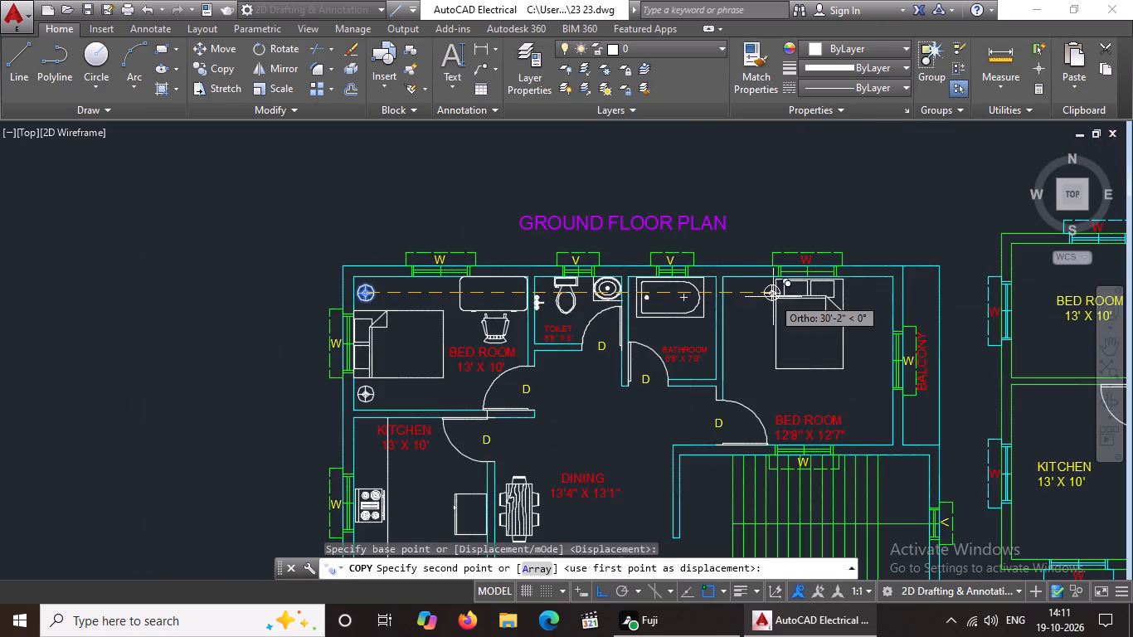
scroll(773, 297, up, 2)
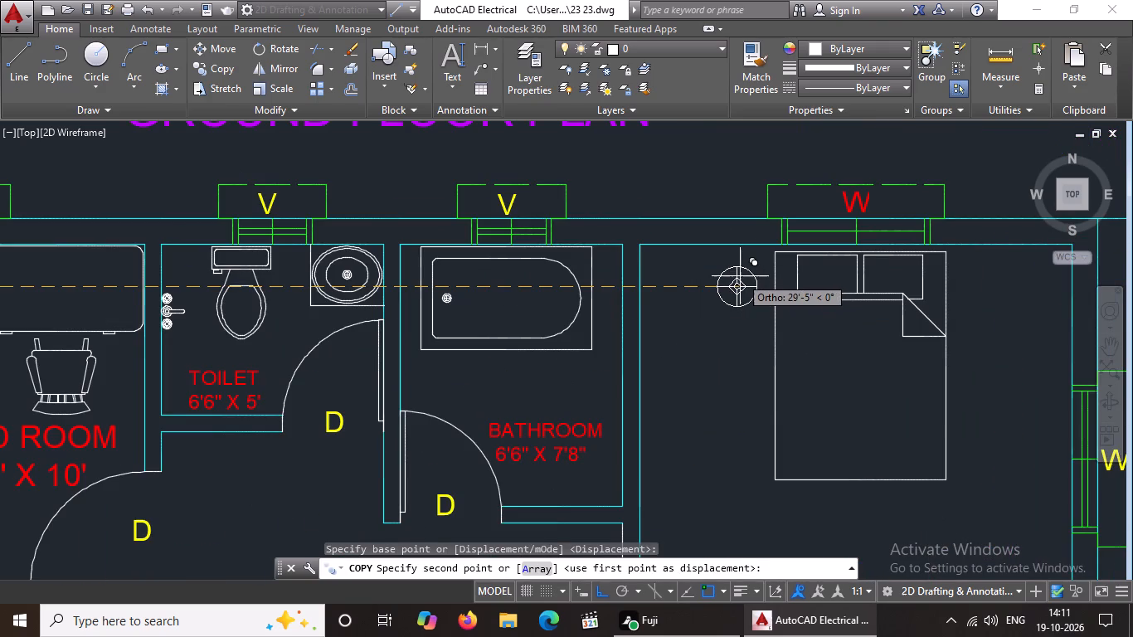
click(740, 276)
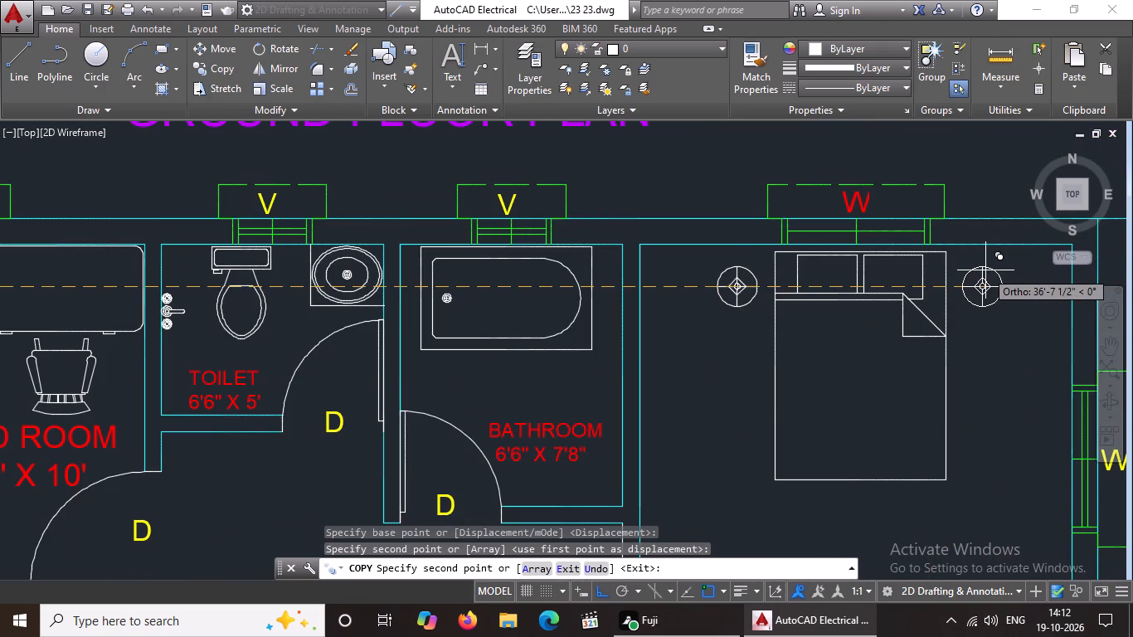
click(985, 270)
scroll(1003, 270, down, 3)
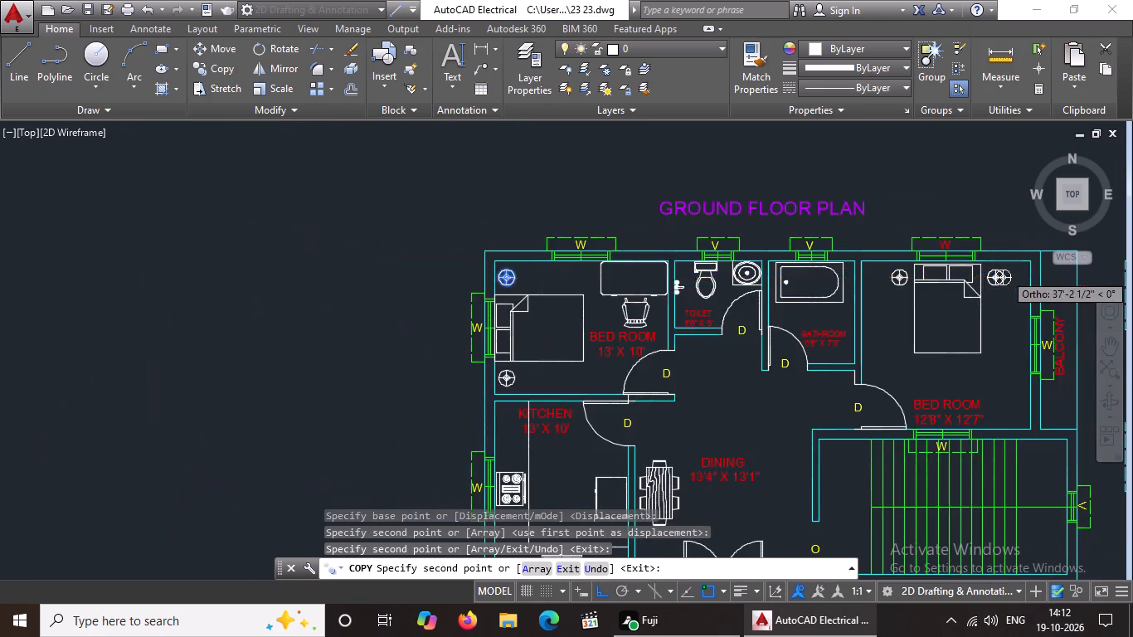
middle_drag(976, 319, 784, 331)
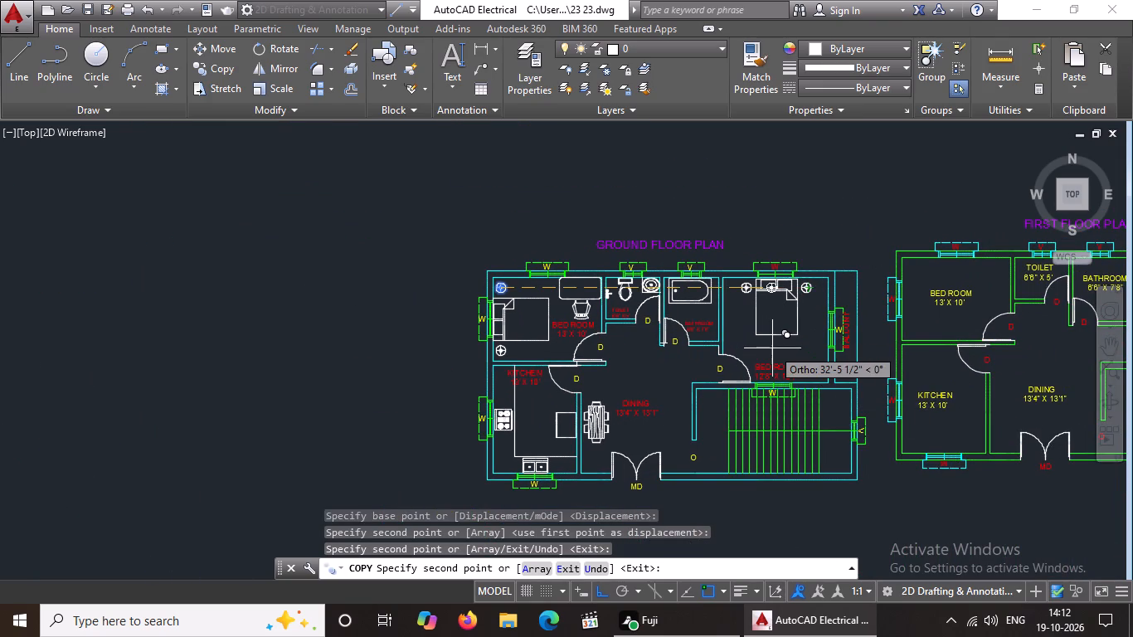
key(Escape)
key(Escape)
key(Escape)
key(Escape)
key(Escape)
key(Escape)
key(Escape)
key(Escape)
key(Escape)
key(Escape)
key(Escape)
key(Escape)
key(Escape)
key(Escape)
key(Escape)
key(Escape)
key(Escape)
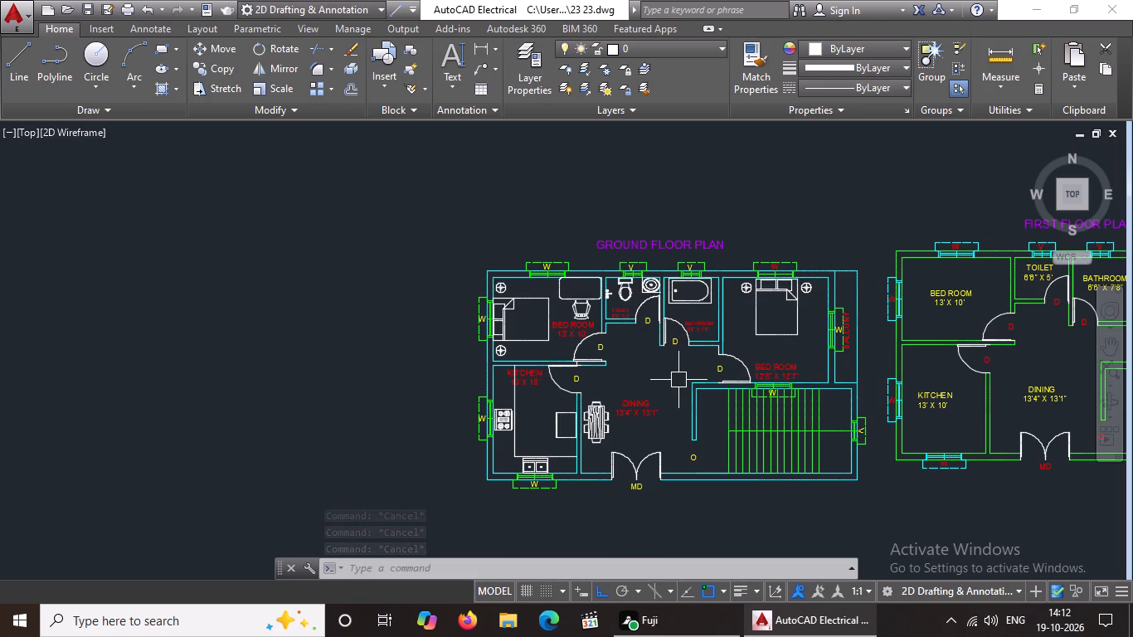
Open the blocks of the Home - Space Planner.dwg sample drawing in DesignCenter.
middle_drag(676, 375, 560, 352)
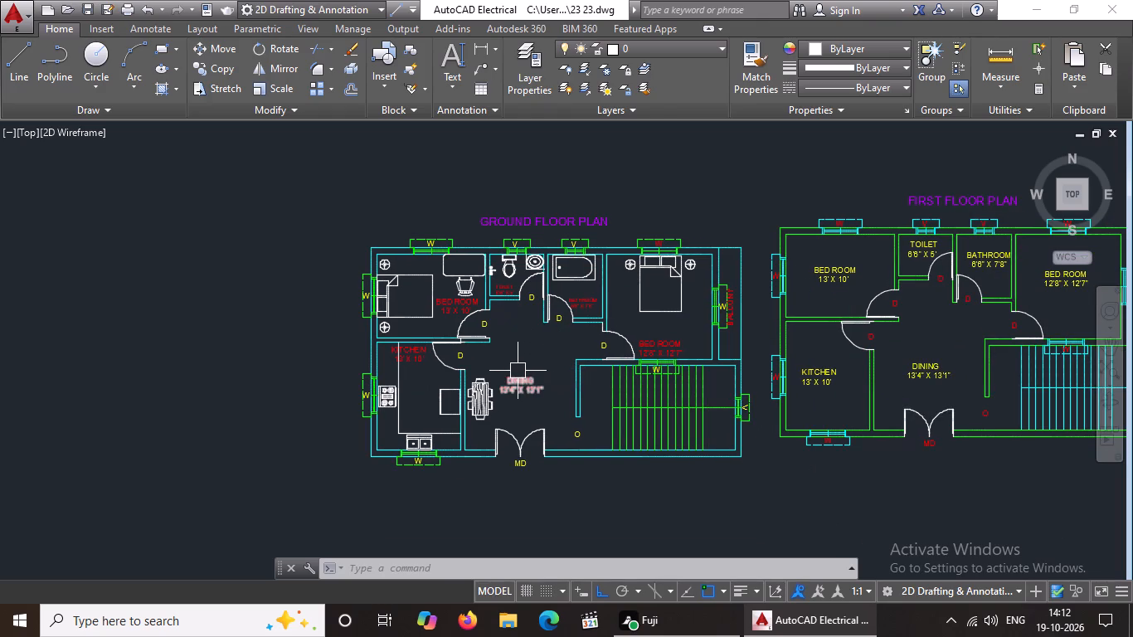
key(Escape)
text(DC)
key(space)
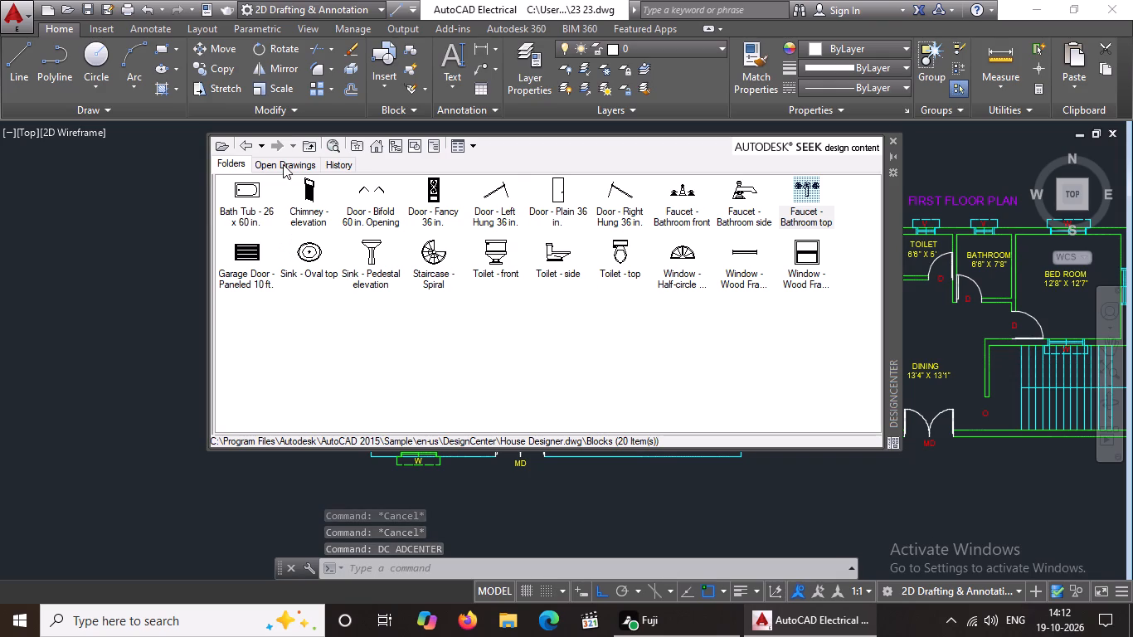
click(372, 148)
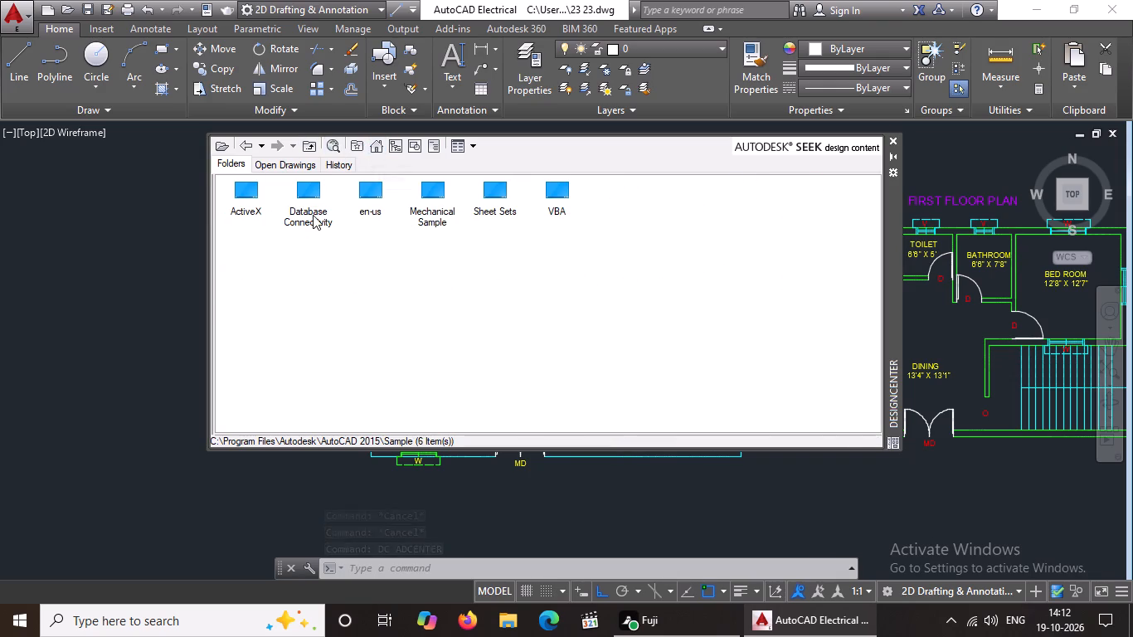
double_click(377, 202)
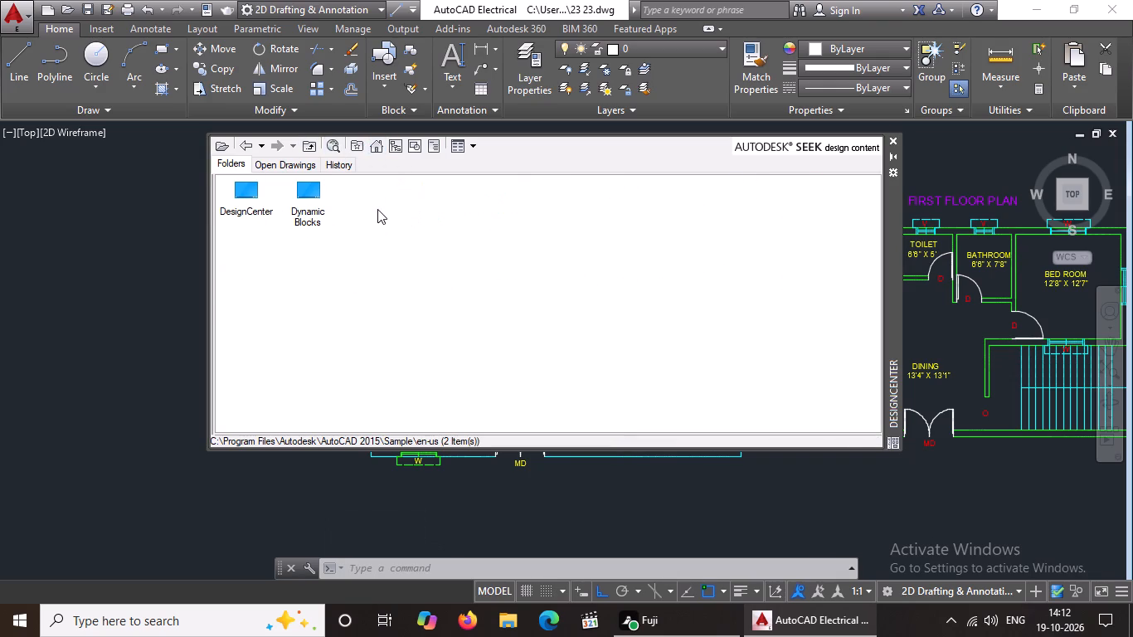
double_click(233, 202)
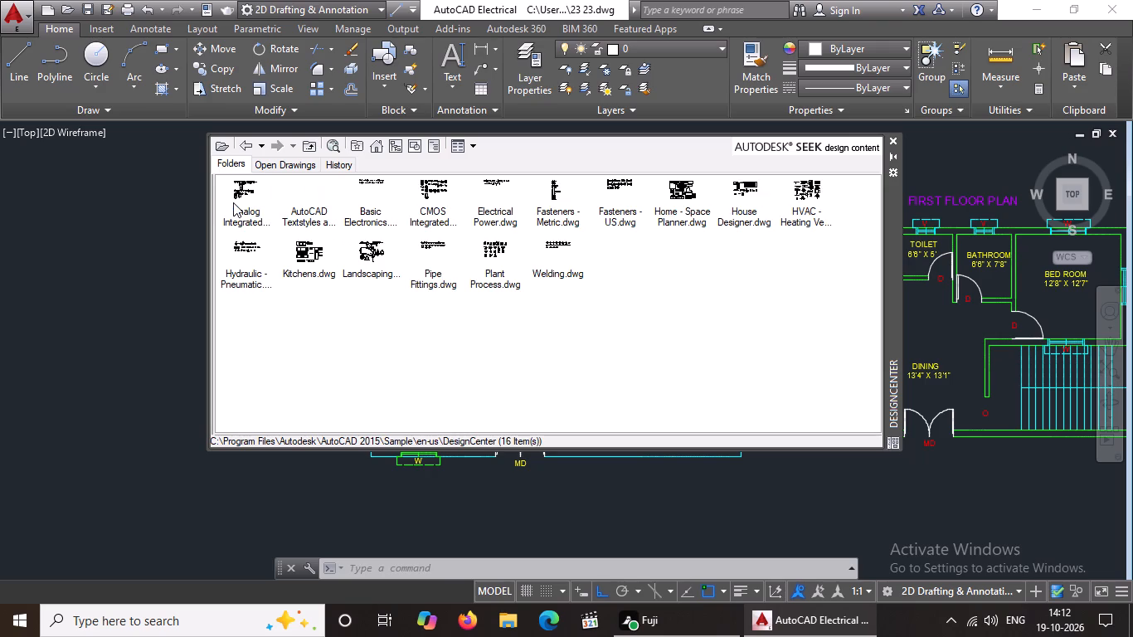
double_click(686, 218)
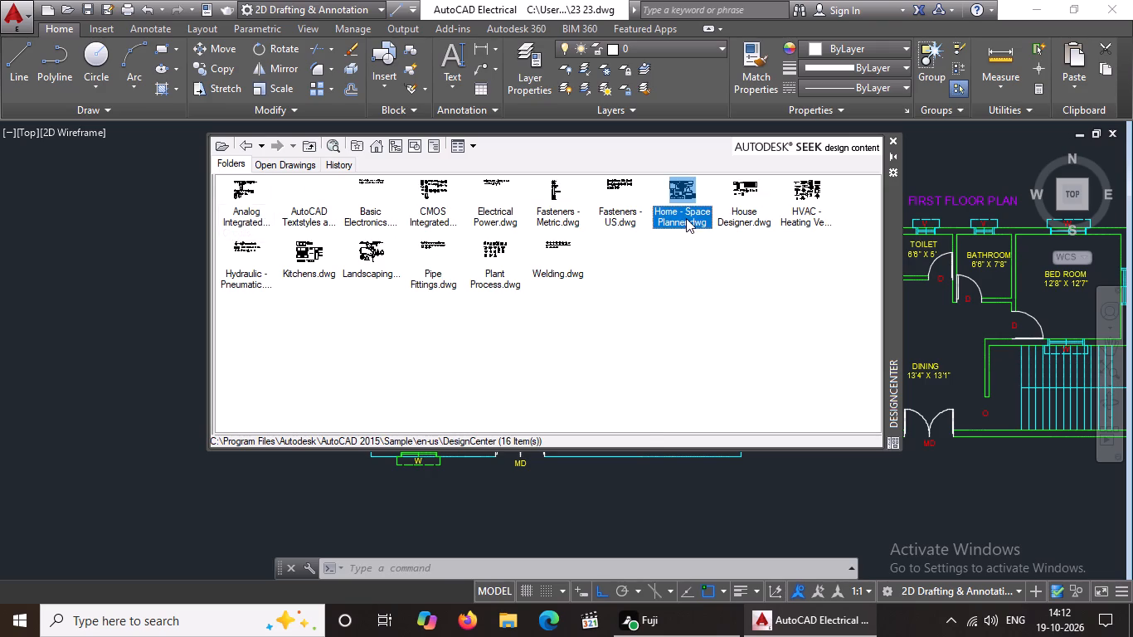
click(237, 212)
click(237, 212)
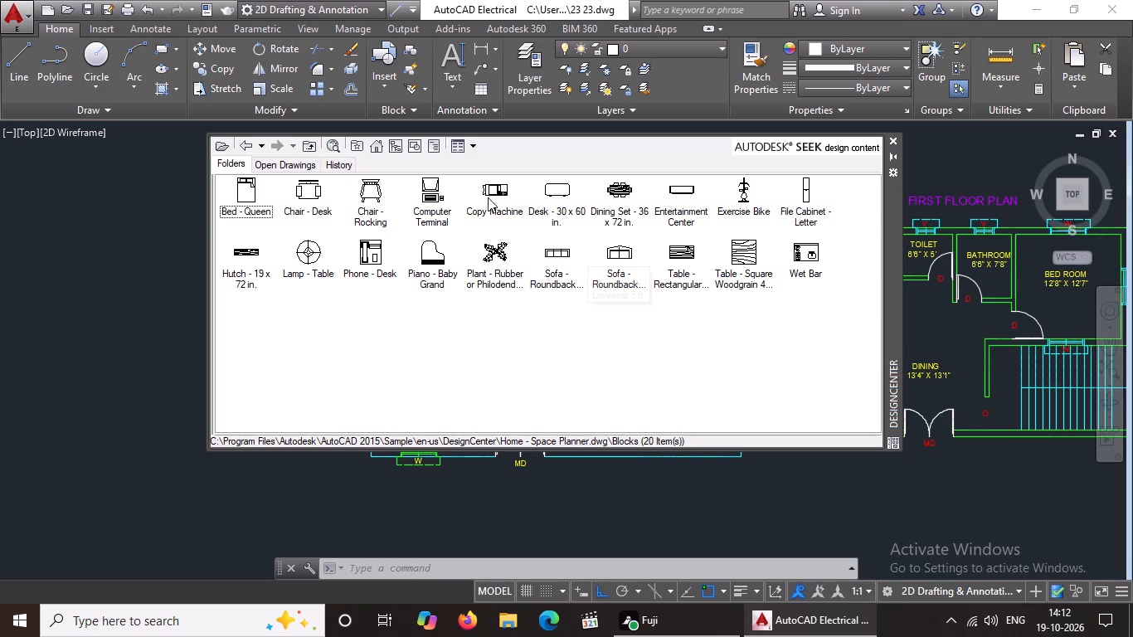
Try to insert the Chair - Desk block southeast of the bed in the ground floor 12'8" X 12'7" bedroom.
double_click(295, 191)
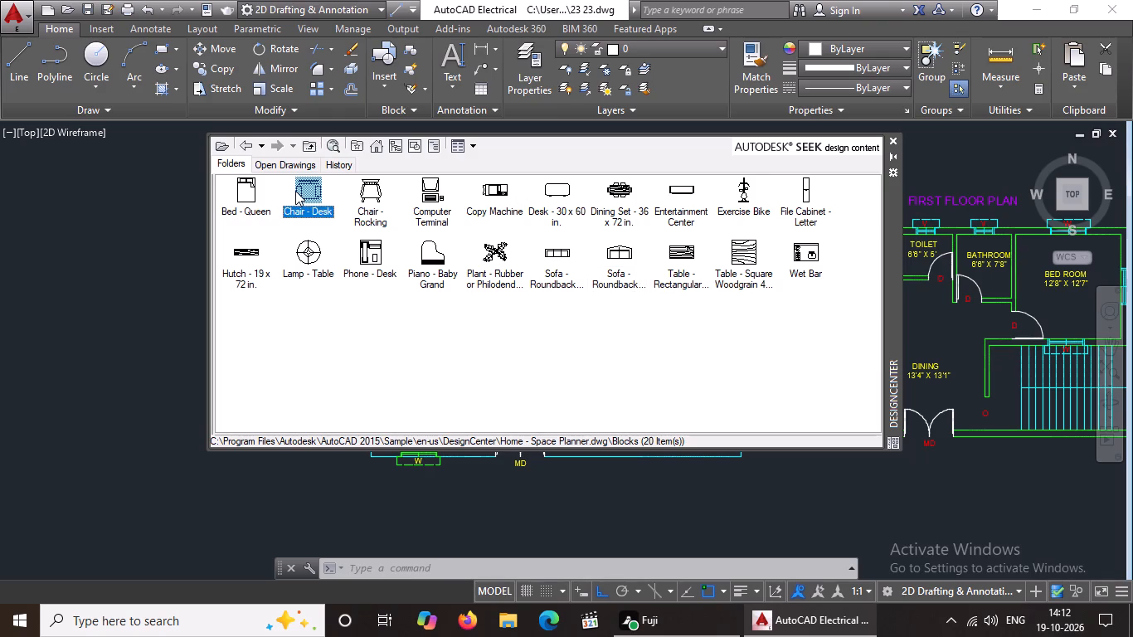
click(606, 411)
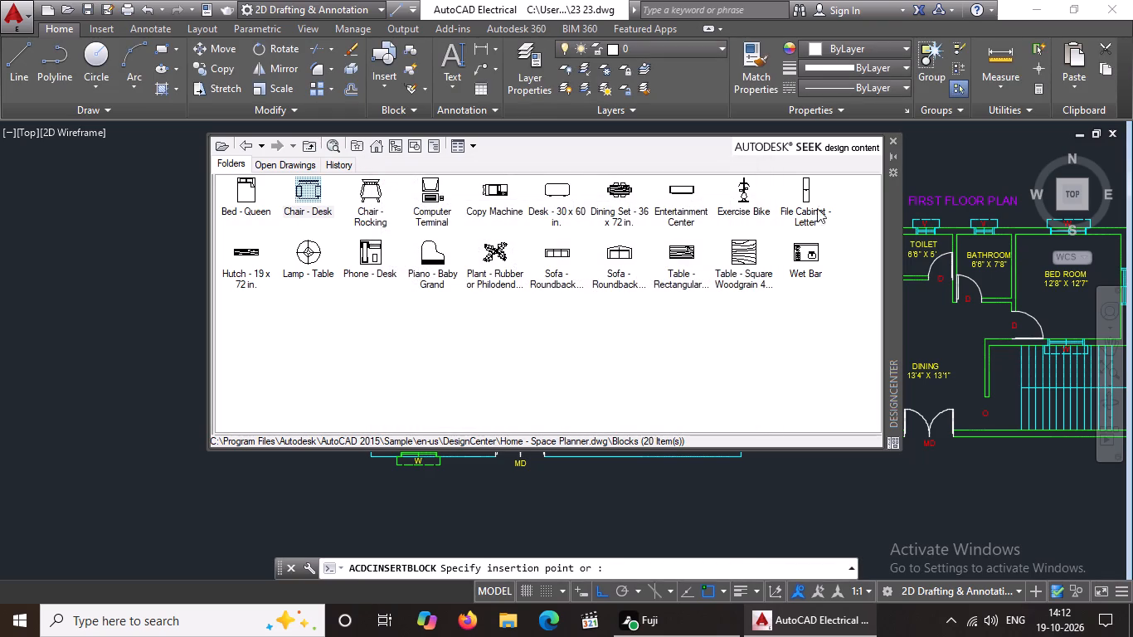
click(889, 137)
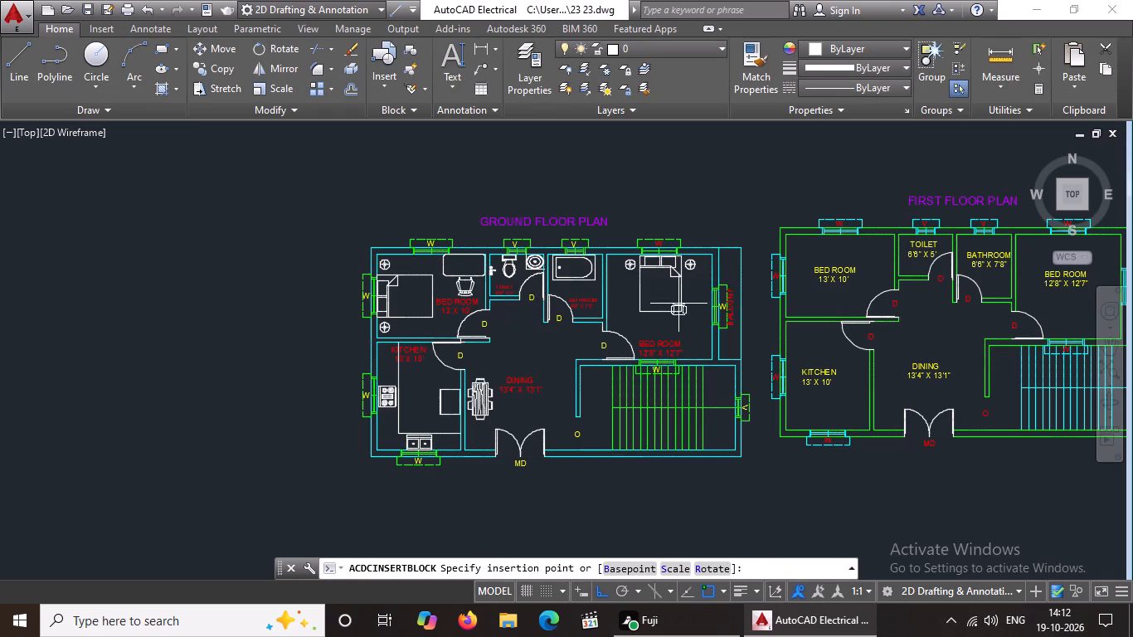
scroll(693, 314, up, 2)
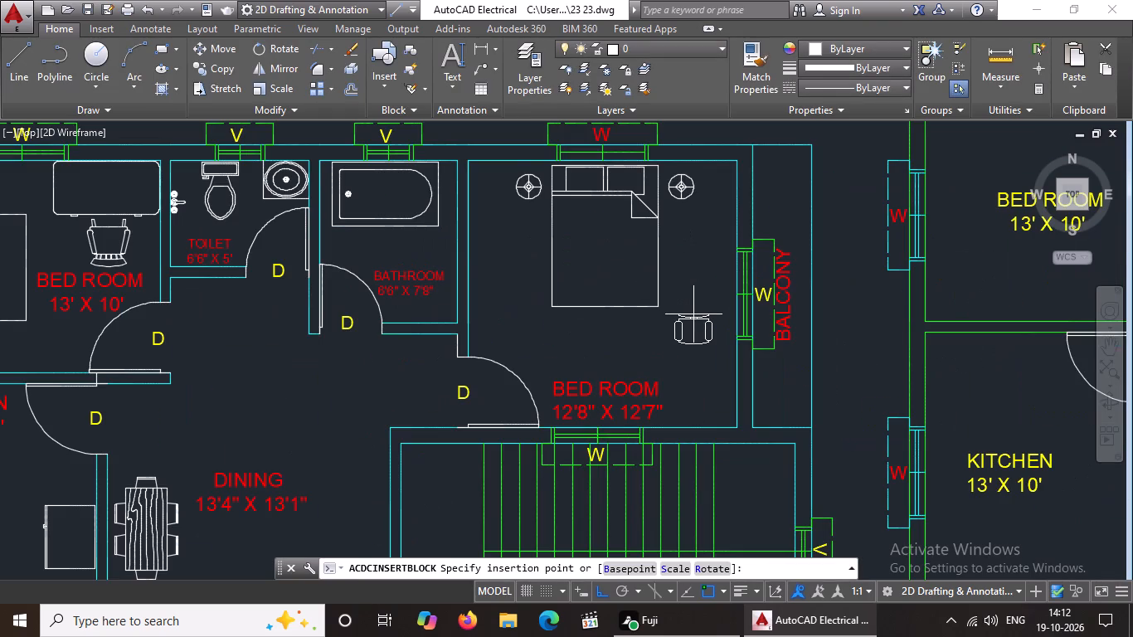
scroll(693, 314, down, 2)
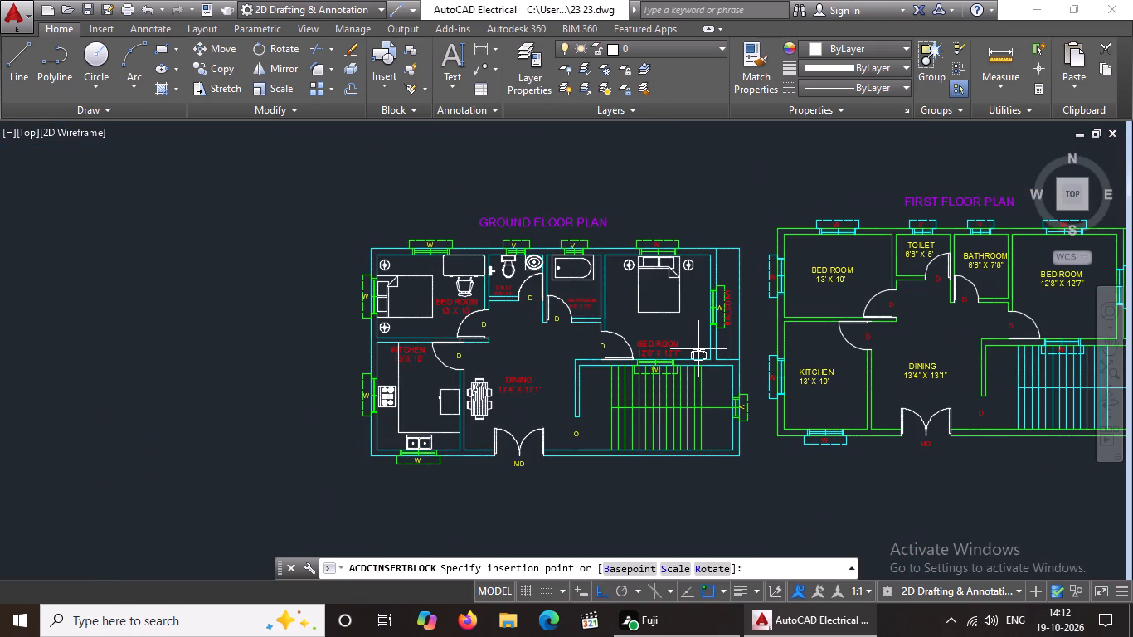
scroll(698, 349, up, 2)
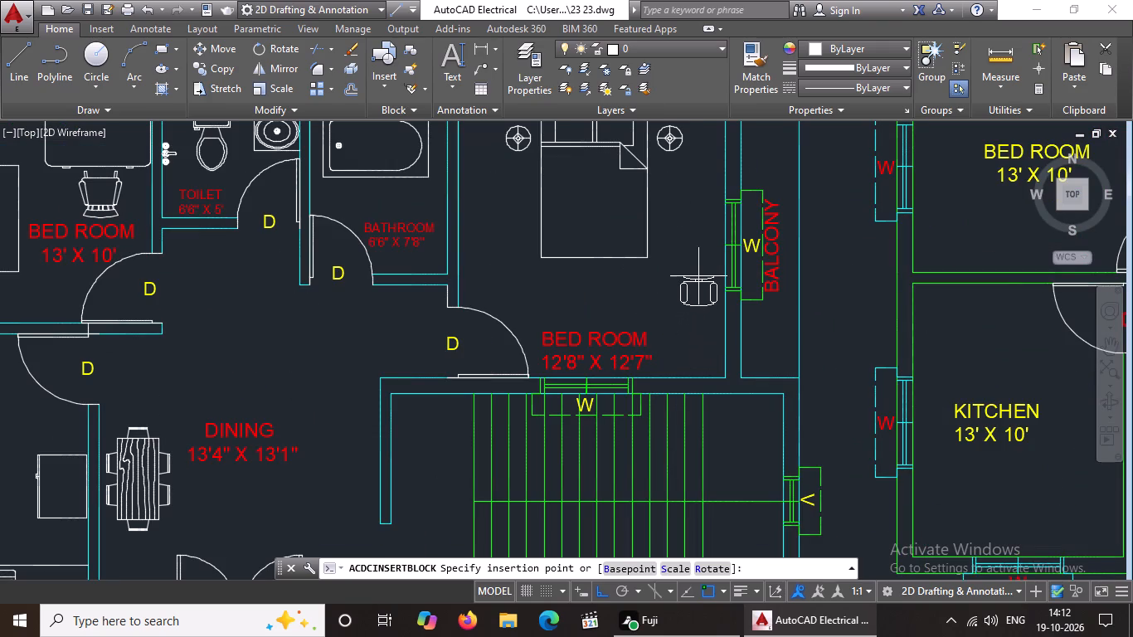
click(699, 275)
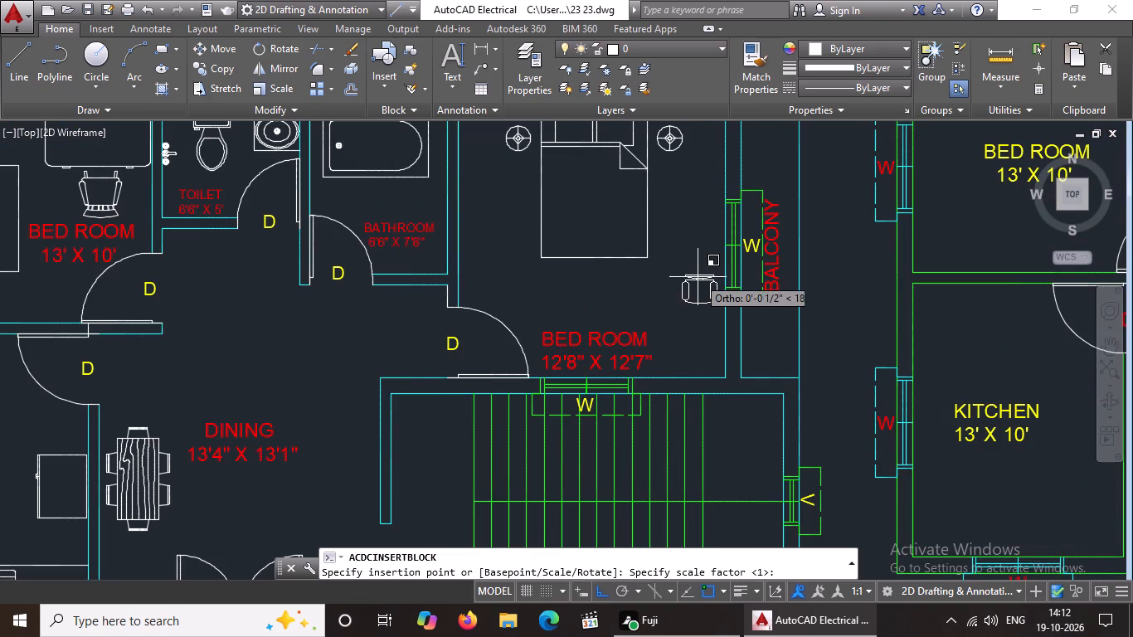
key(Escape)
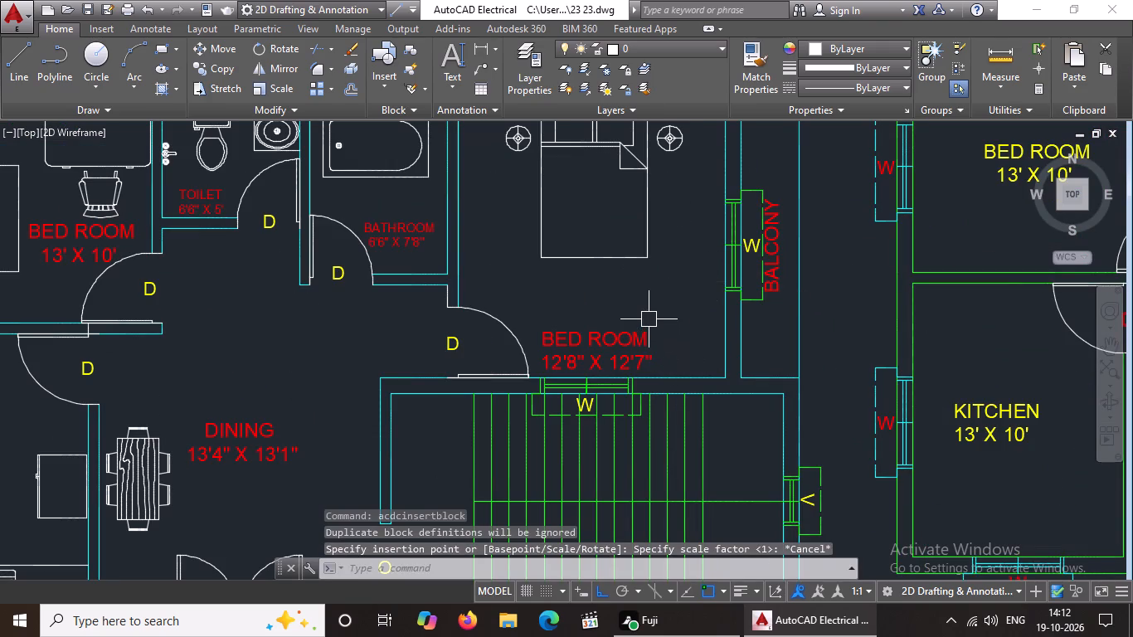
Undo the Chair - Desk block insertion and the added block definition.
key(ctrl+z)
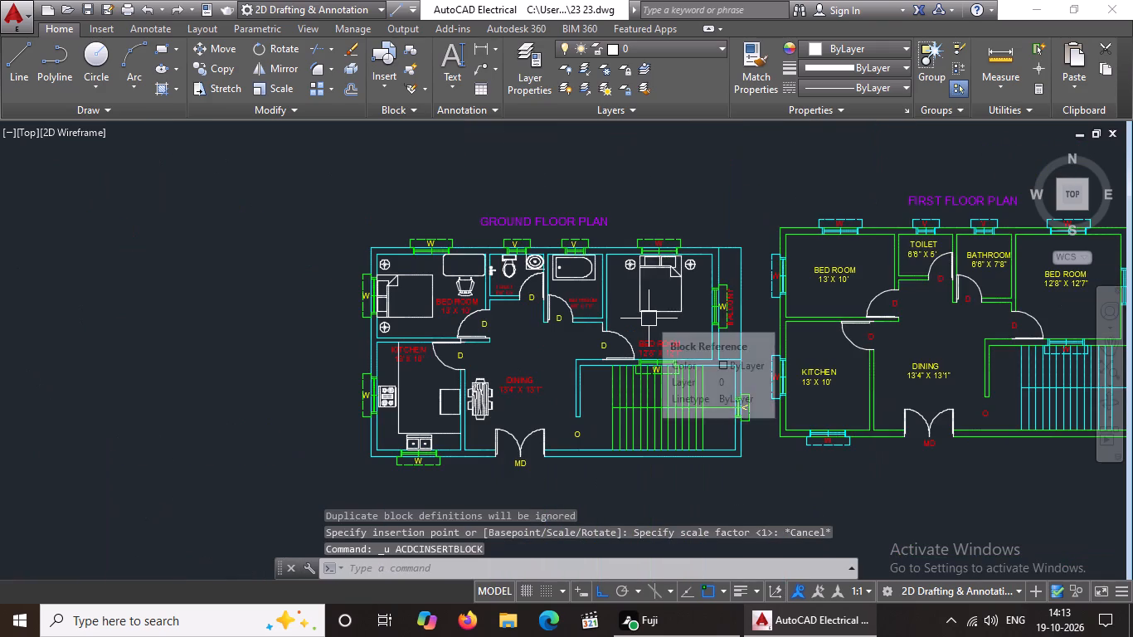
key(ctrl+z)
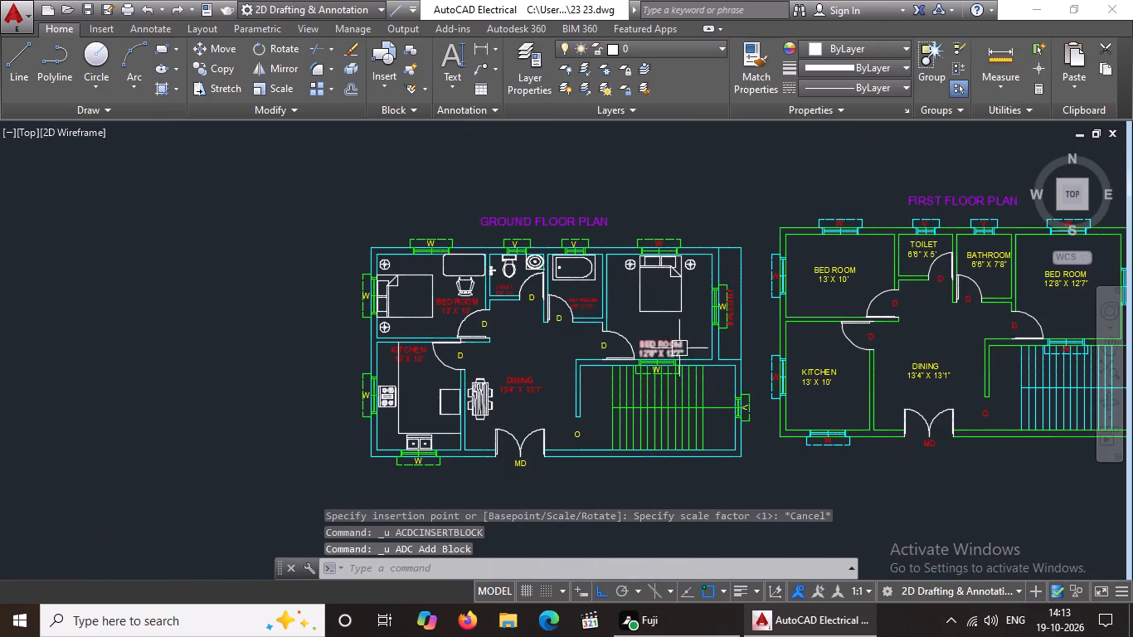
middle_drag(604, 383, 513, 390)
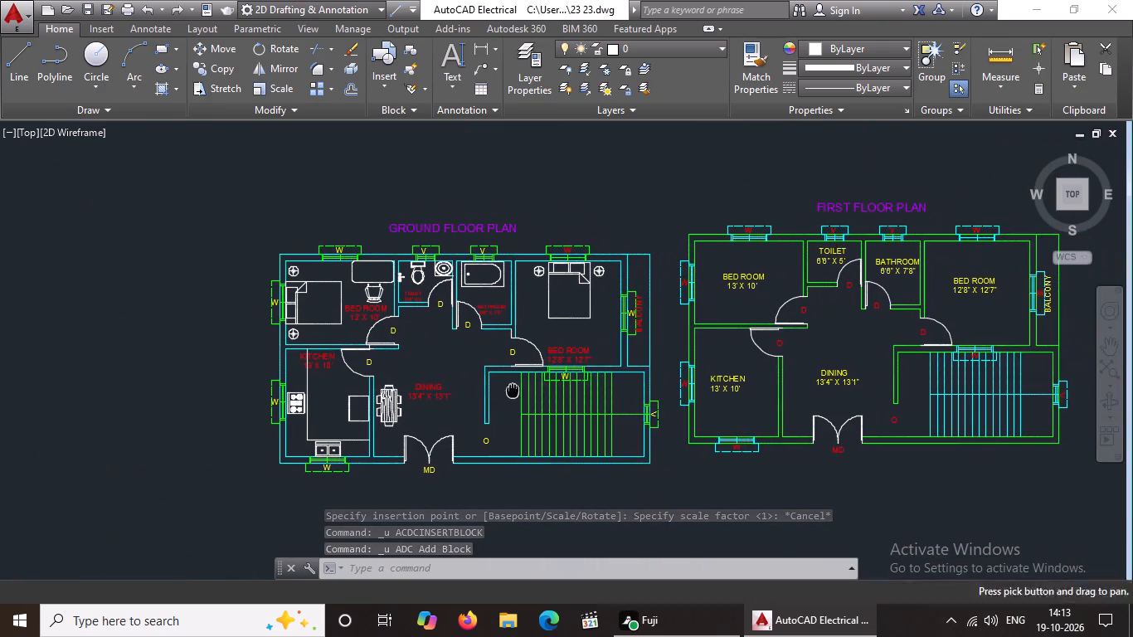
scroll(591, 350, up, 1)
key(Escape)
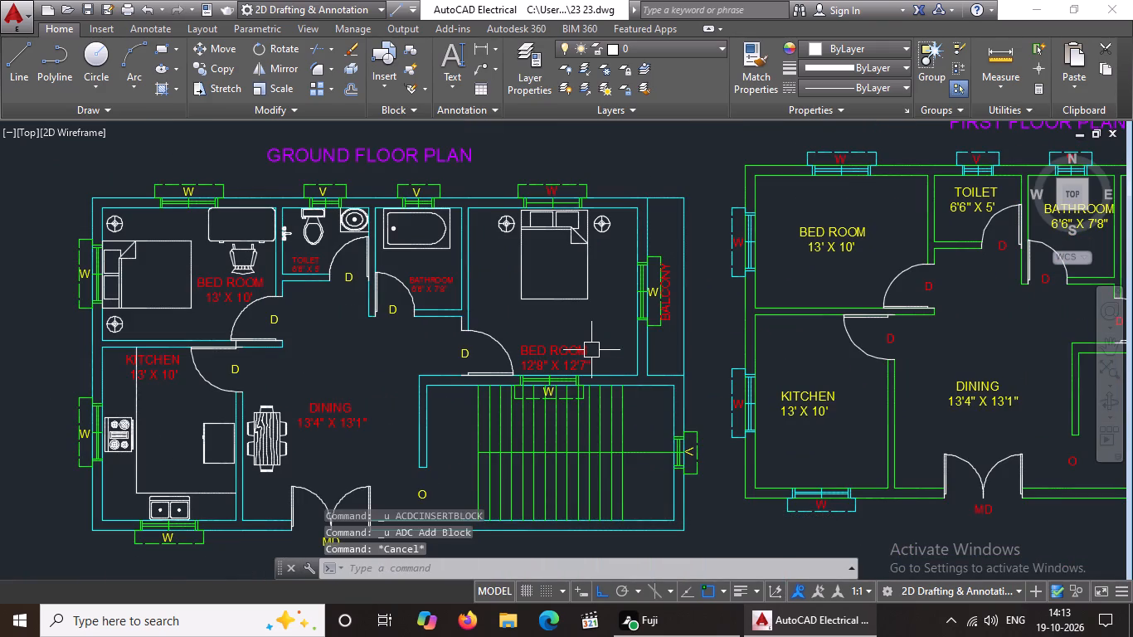
Insert the Chair - Desk block from DesignCenter southeast of the bed in the ground floor 12'8" X 12'7" bedroom.
text(DCC)
key(space)
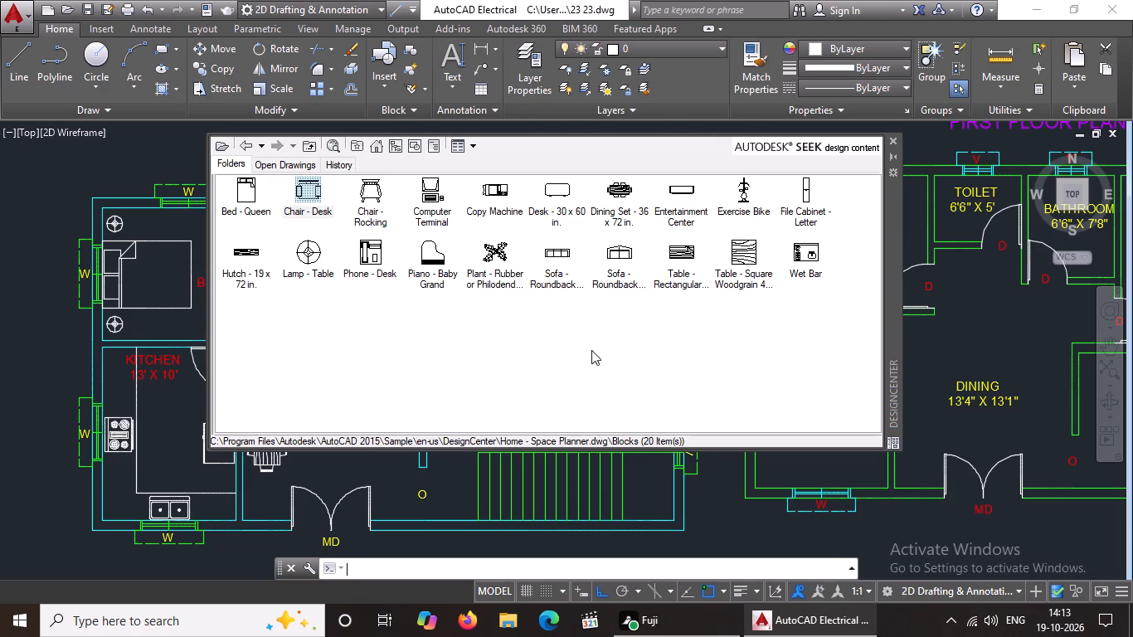
double_click(304, 196)
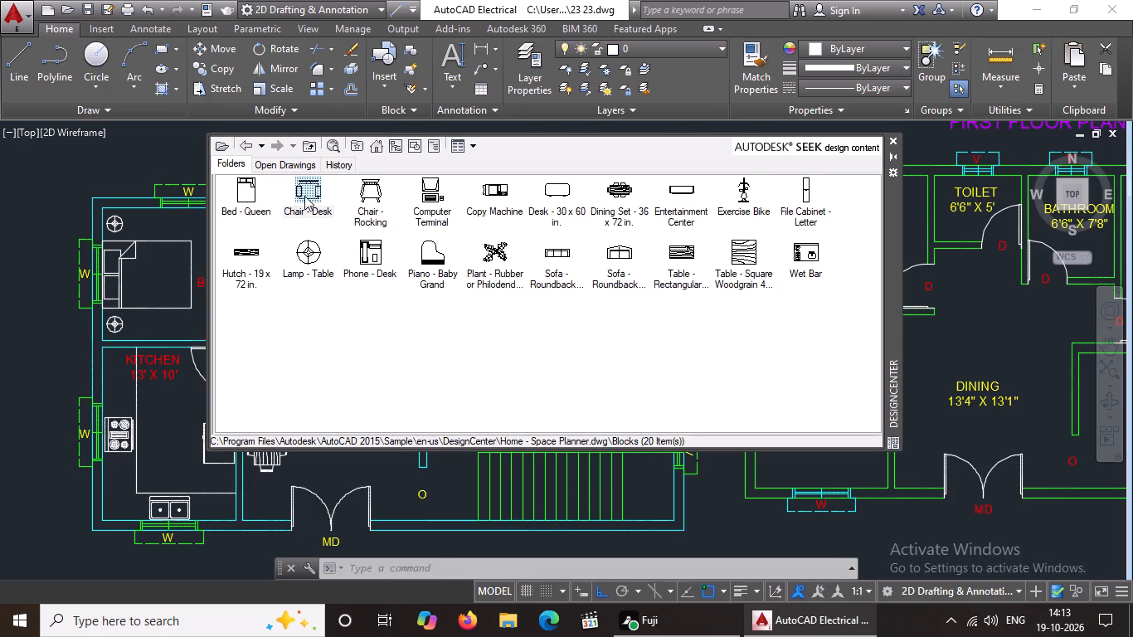
double_click(592, 414)
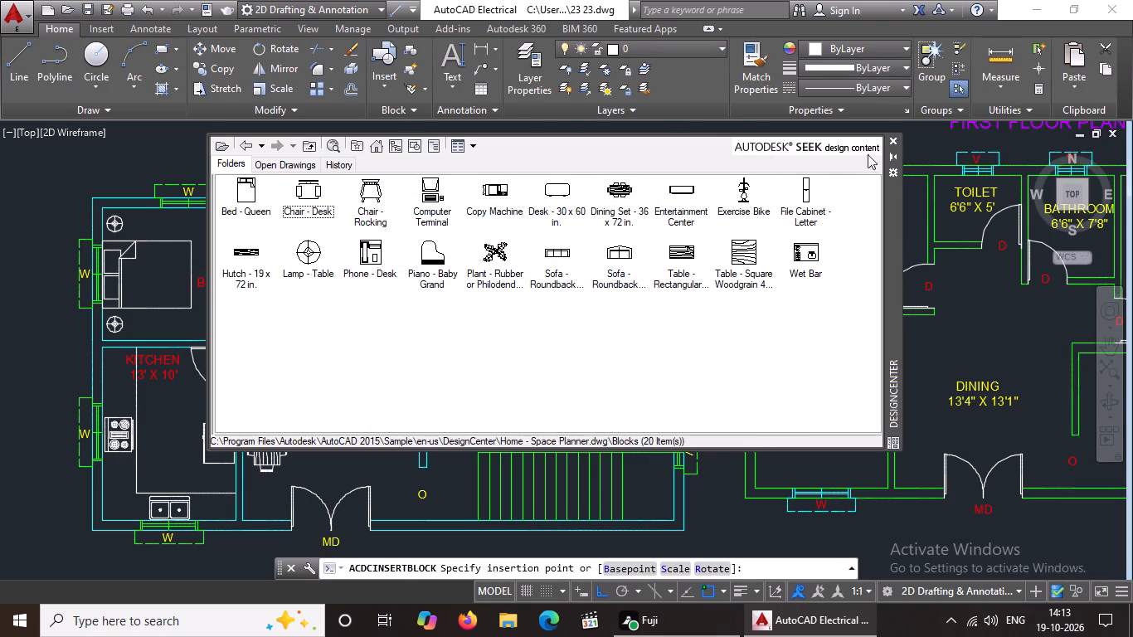
click(892, 139)
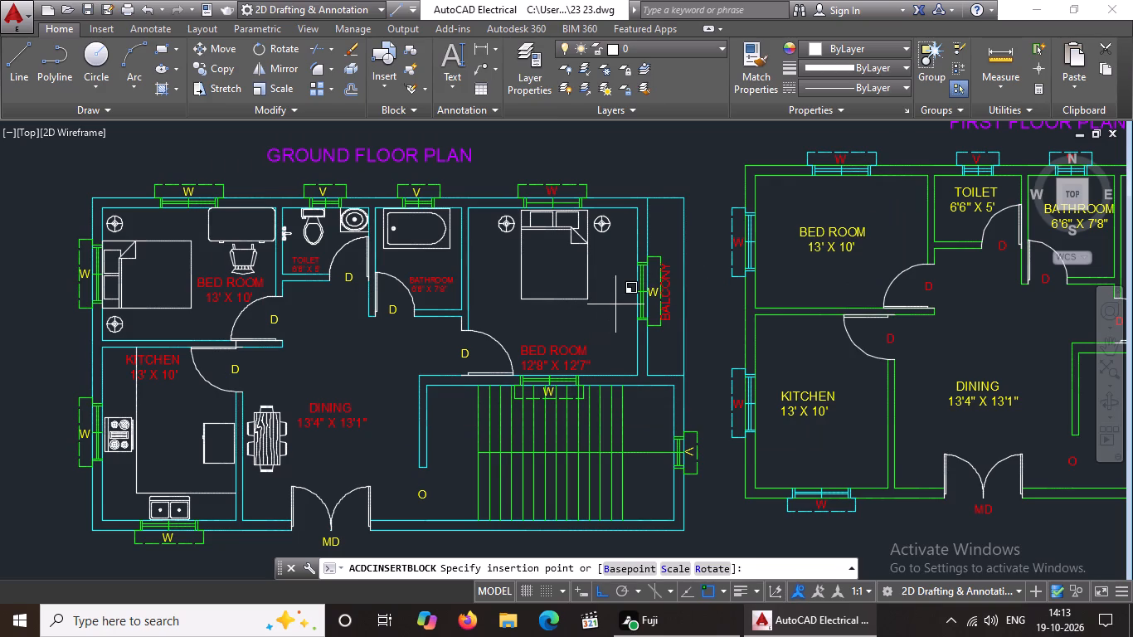
click(615, 304)
key(Return)
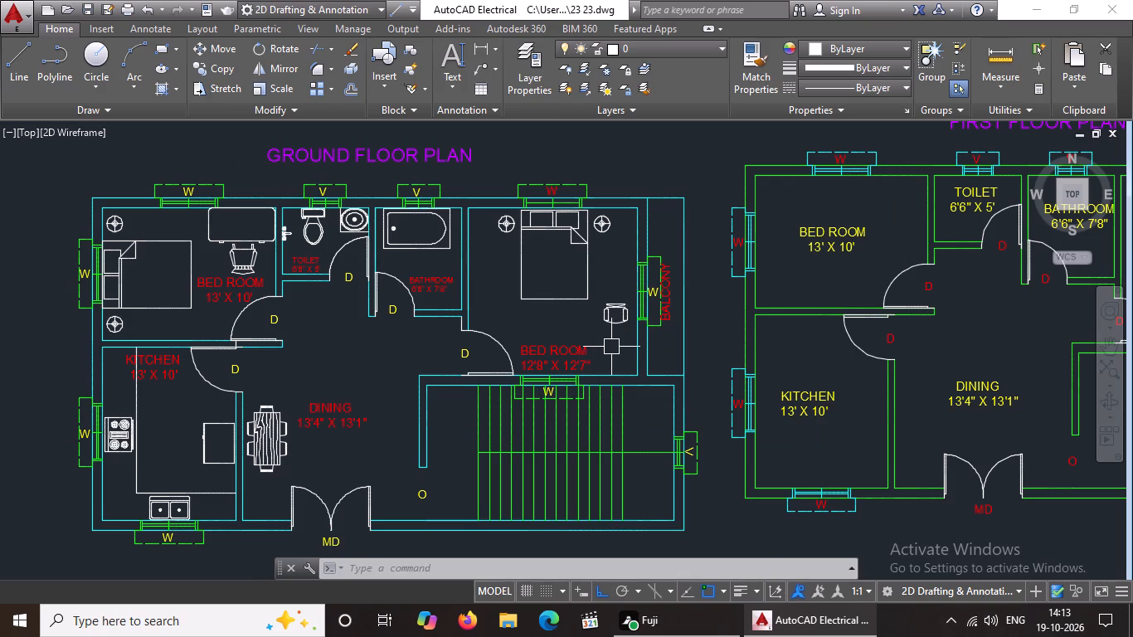
key(Escape)
Rotate the inserted desk chair by 270° so its back is toward the balcony wall.
click(620, 314)
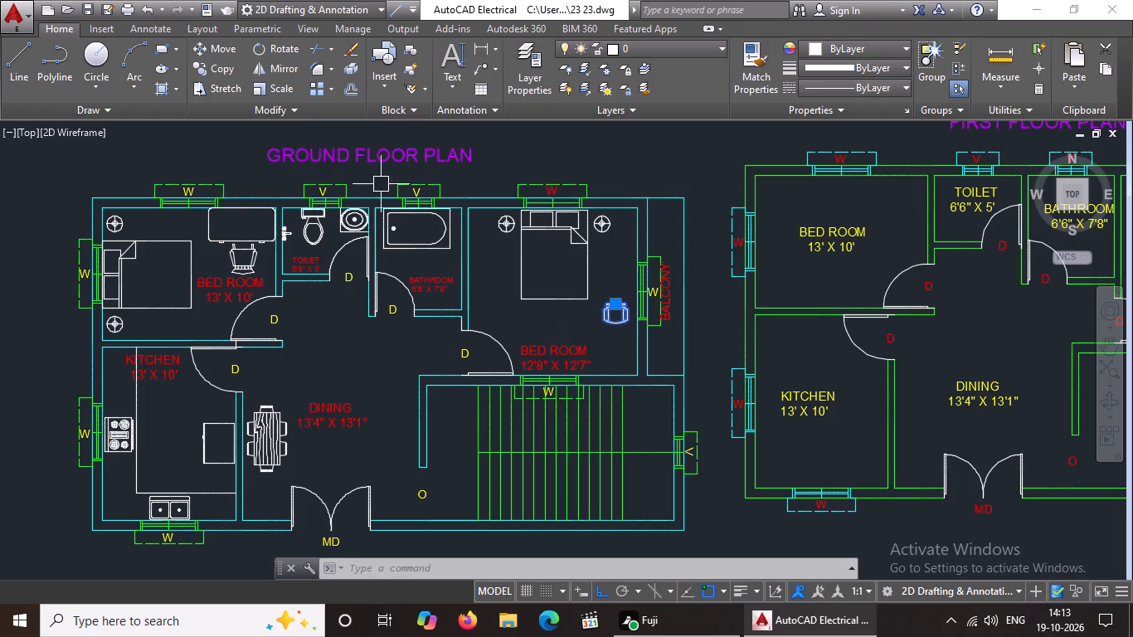
click(280, 41)
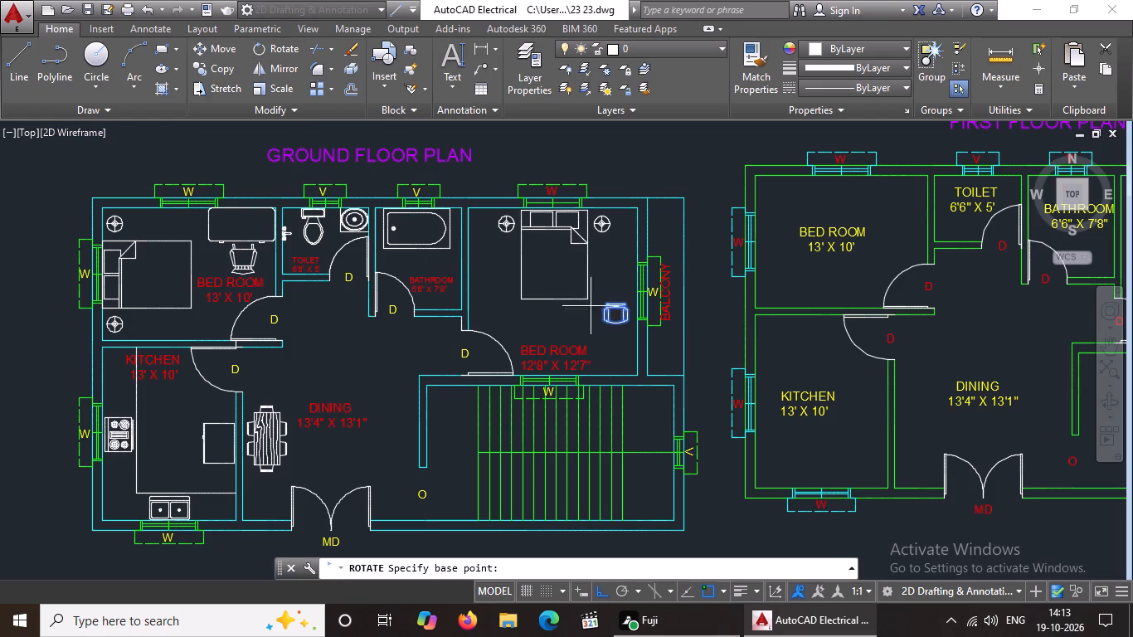
click(622, 313)
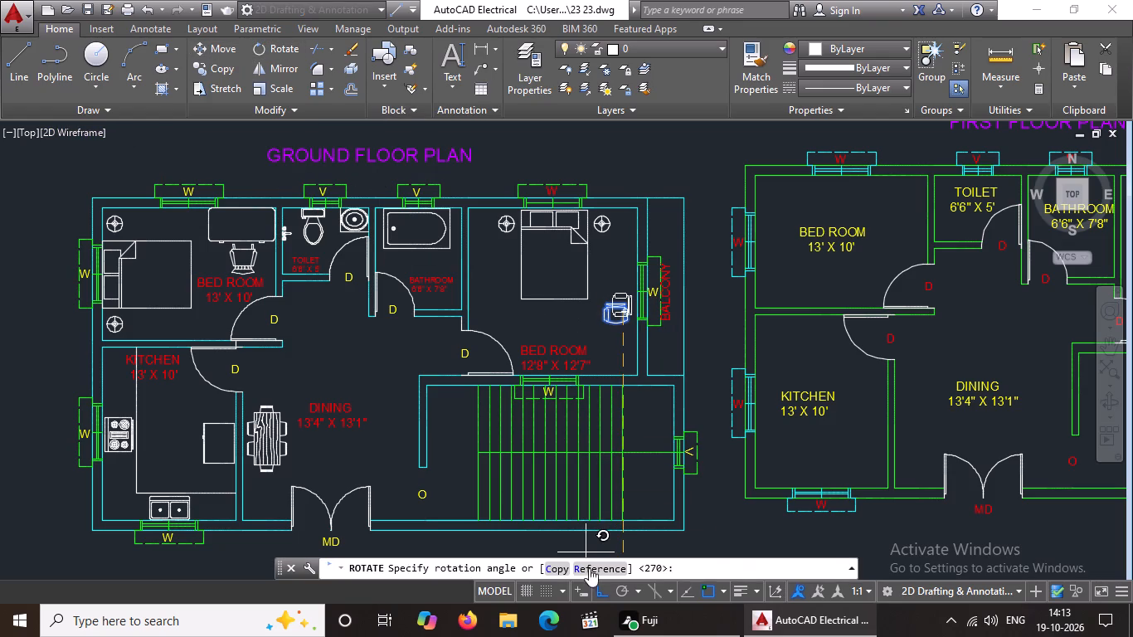
click(602, 593)
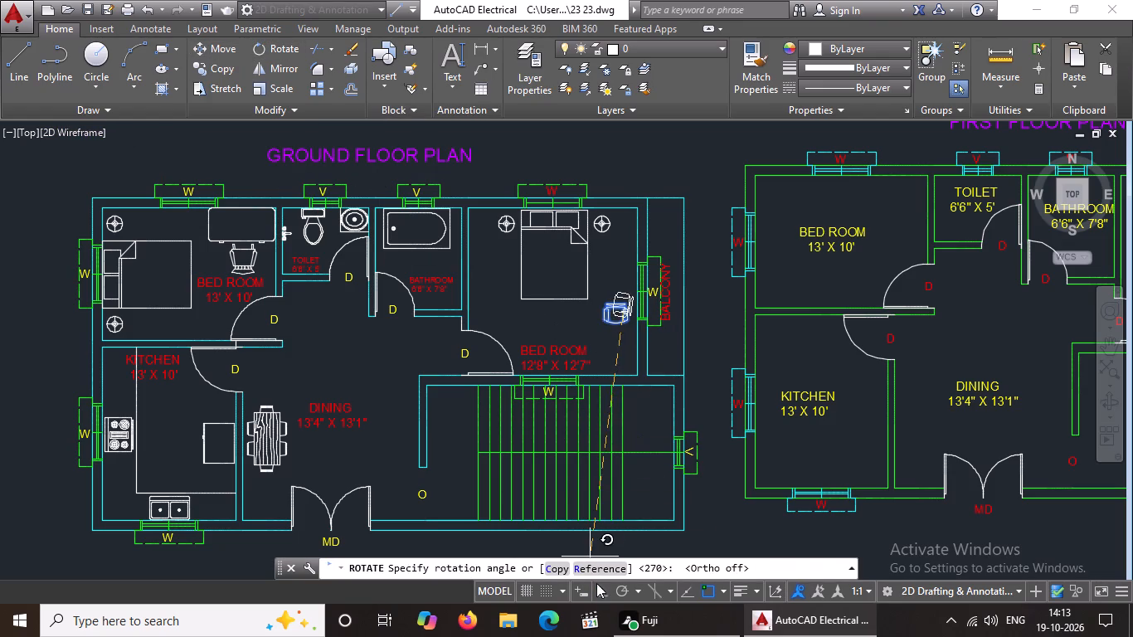
drag(594, 586, 596, 577)
click(621, 352)
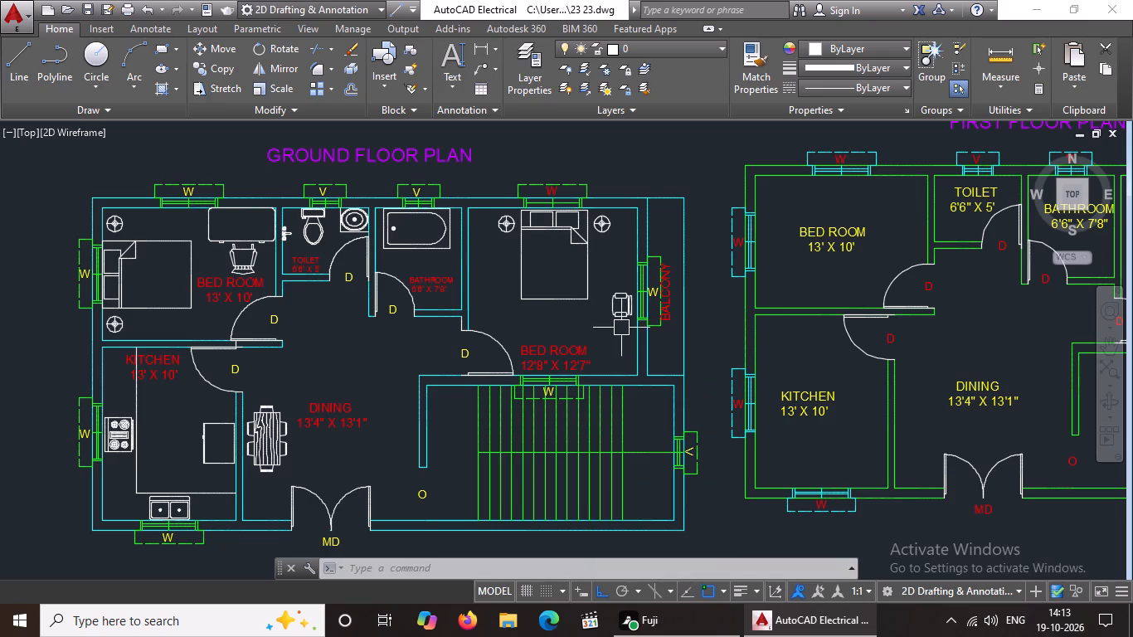
Copy the rotated desk chair about 3'-9" south, near the bedroom's southeast corner.
click(620, 306)
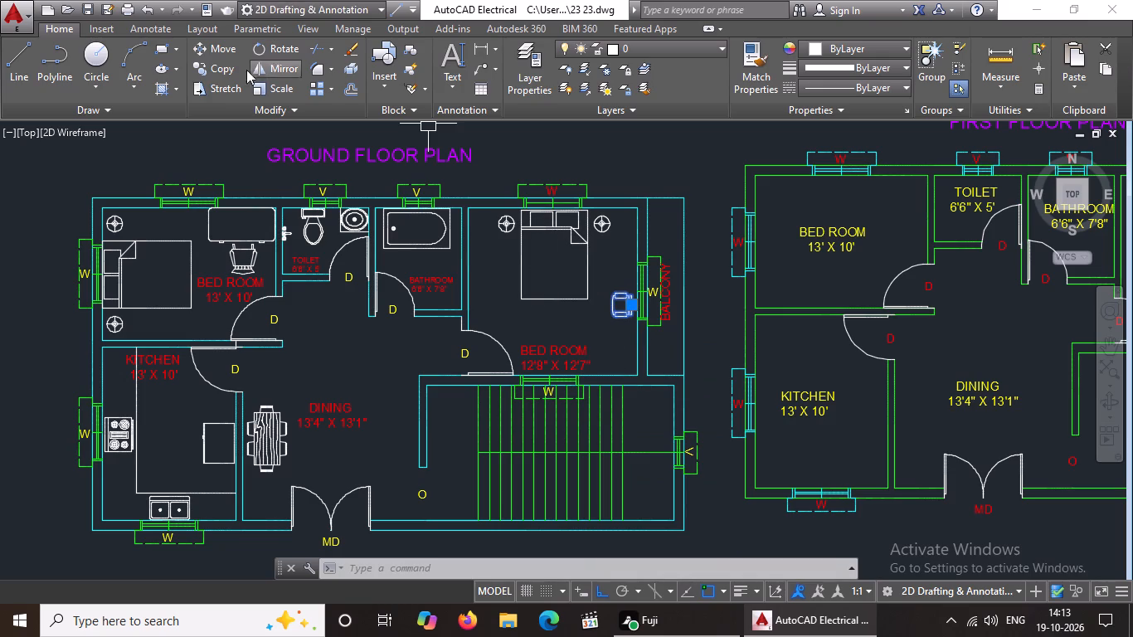
click(210, 71)
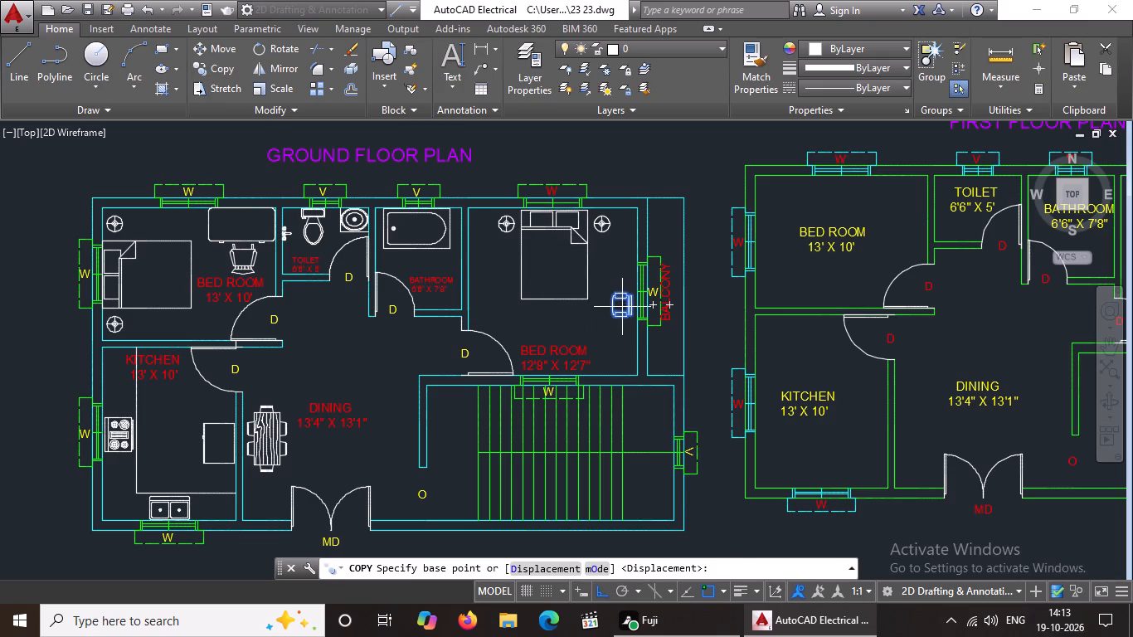
click(623, 307)
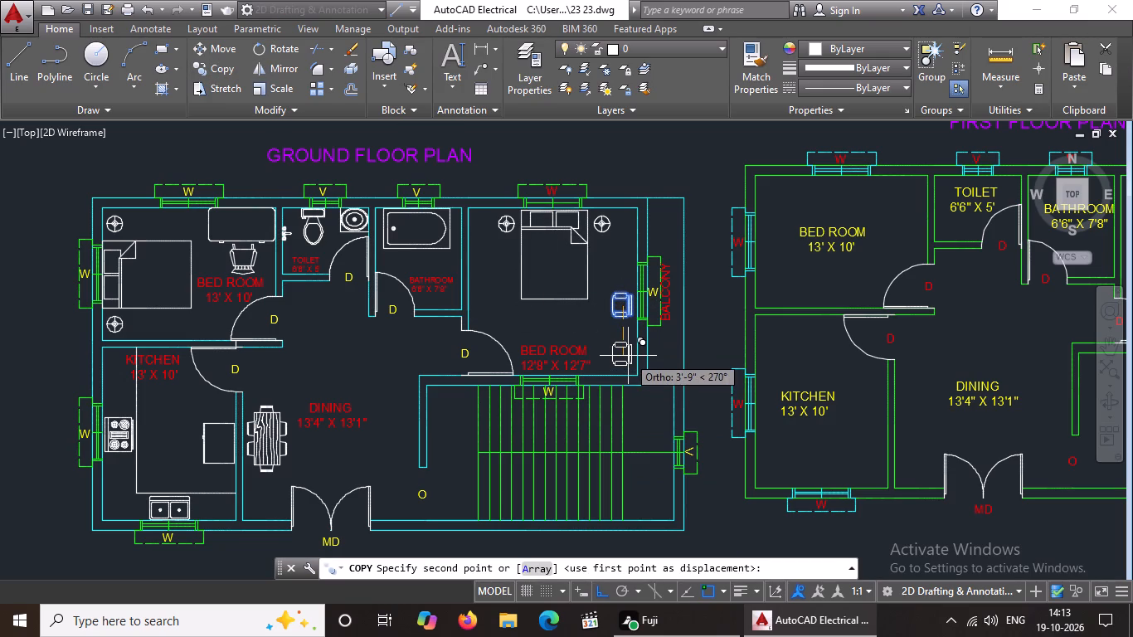
click(628, 356)
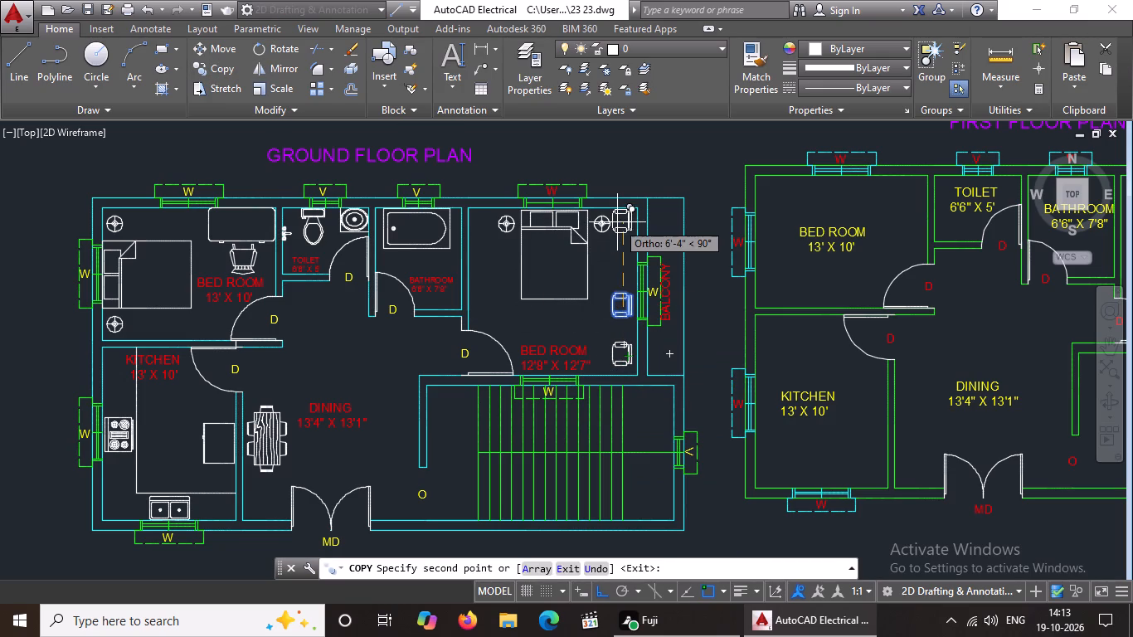
key(Escape)
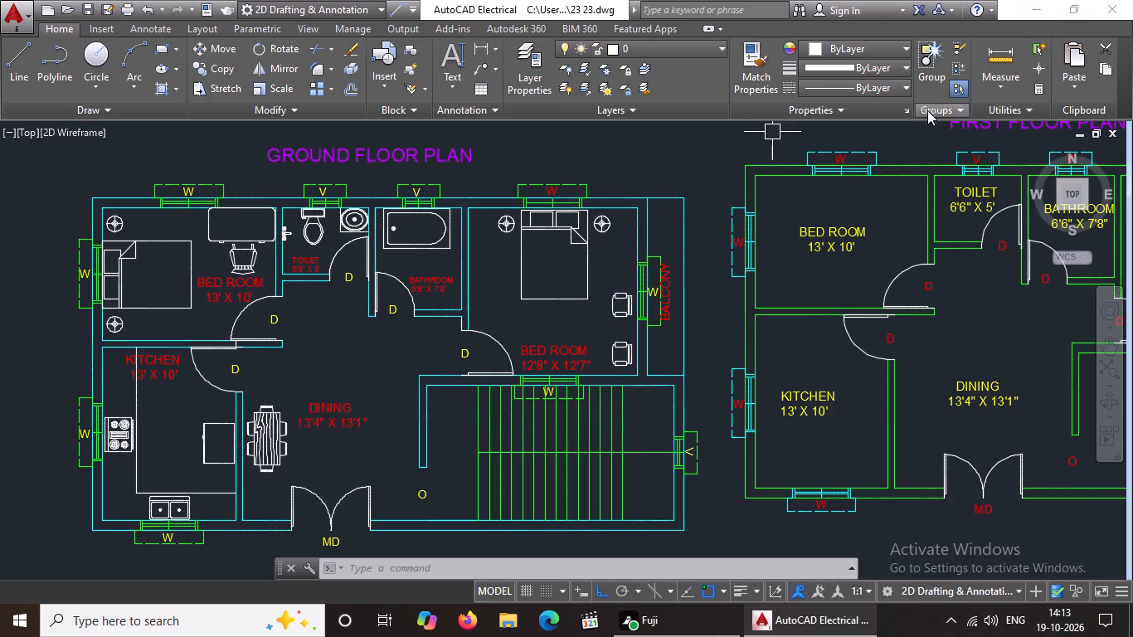
Move the north desk chair straight south, closer to the copied chair along the balcony wall.
scroll(625, 323, up, 2)
click(618, 285)
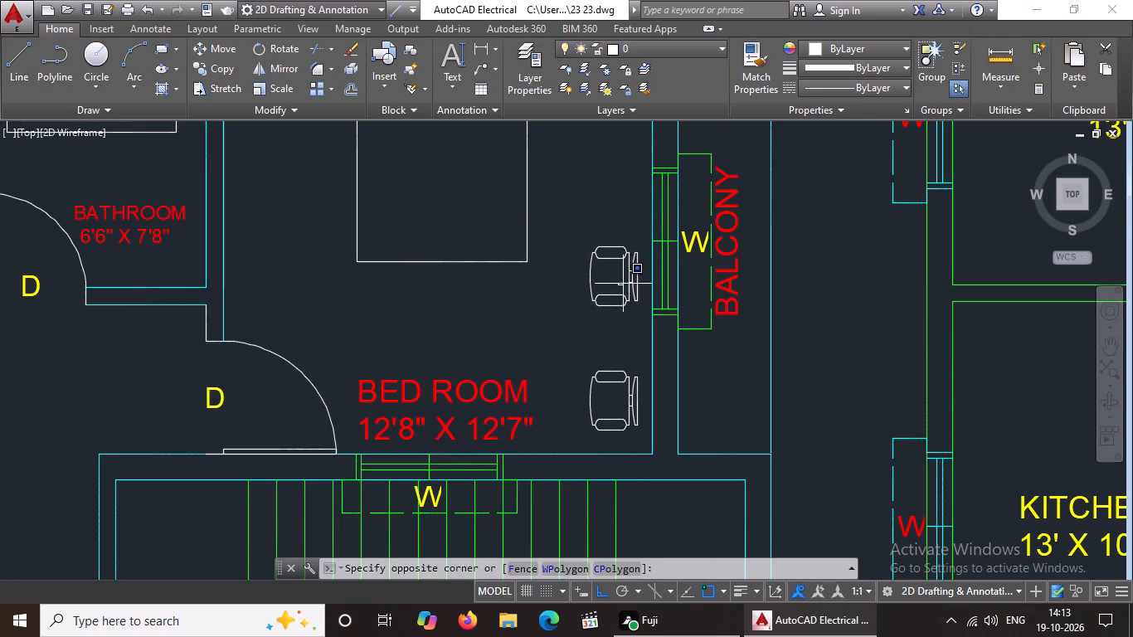
click(622, 284)
click(639, 279)
click(638, 279)
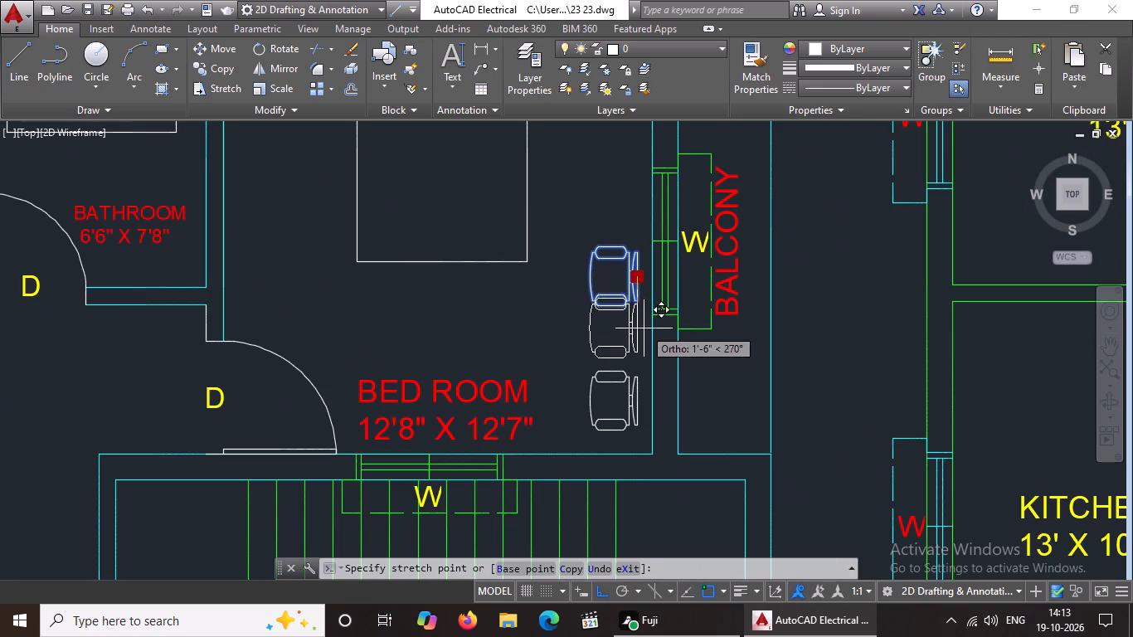
click(648, 315)
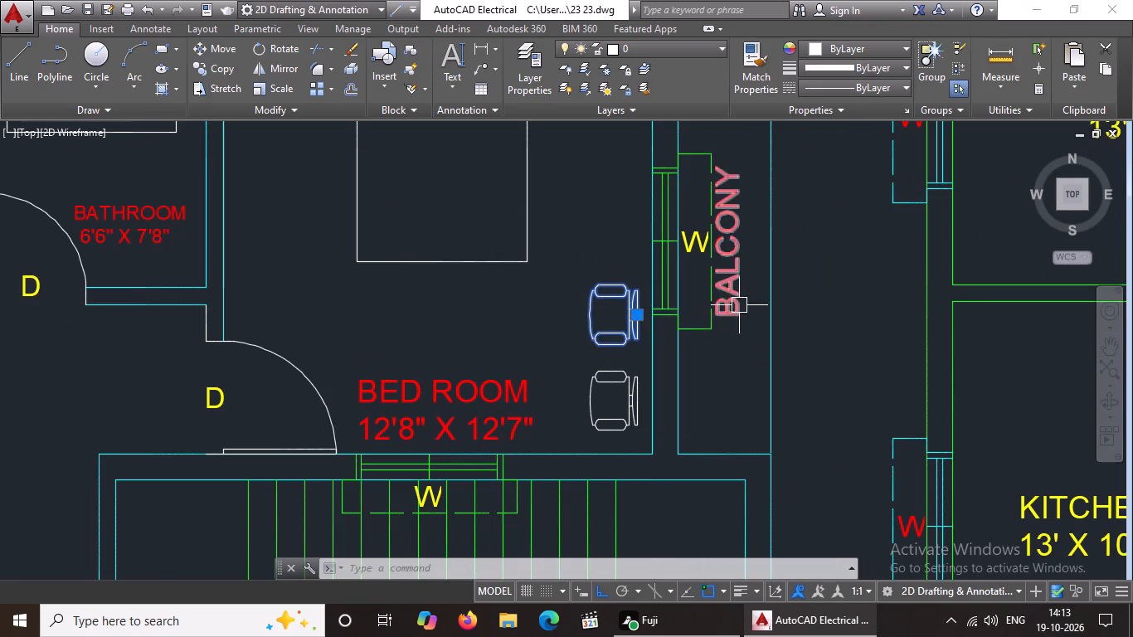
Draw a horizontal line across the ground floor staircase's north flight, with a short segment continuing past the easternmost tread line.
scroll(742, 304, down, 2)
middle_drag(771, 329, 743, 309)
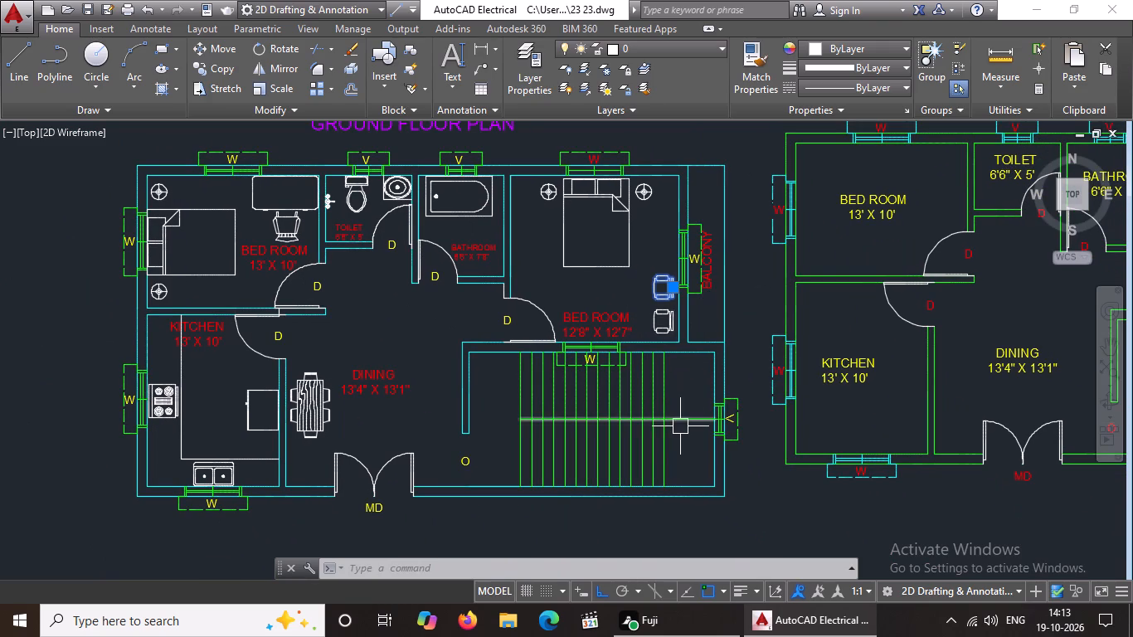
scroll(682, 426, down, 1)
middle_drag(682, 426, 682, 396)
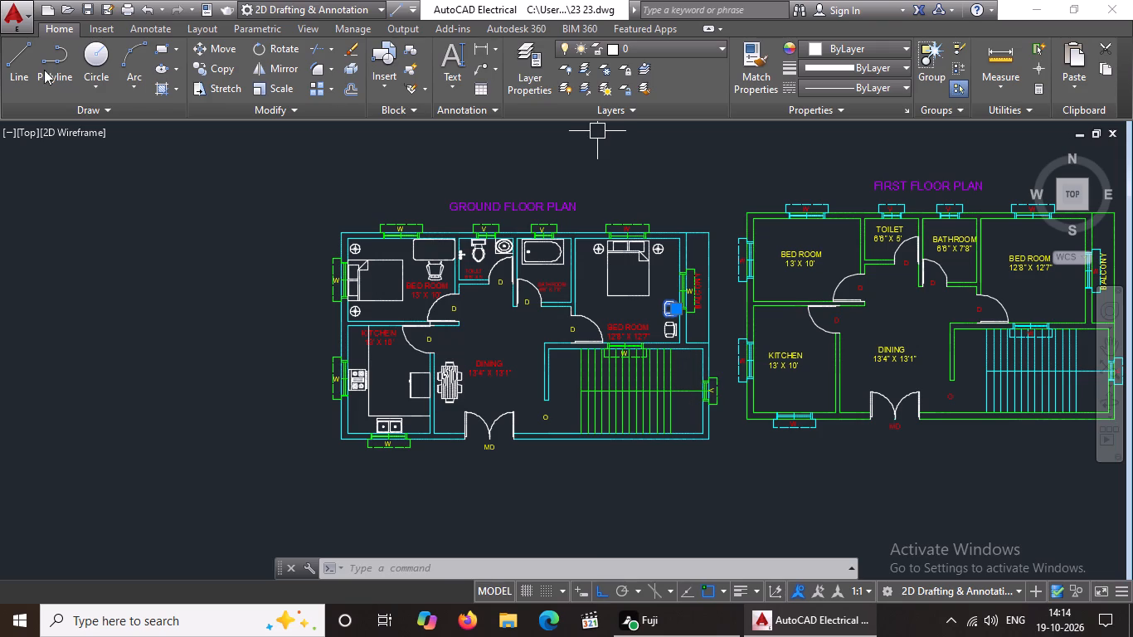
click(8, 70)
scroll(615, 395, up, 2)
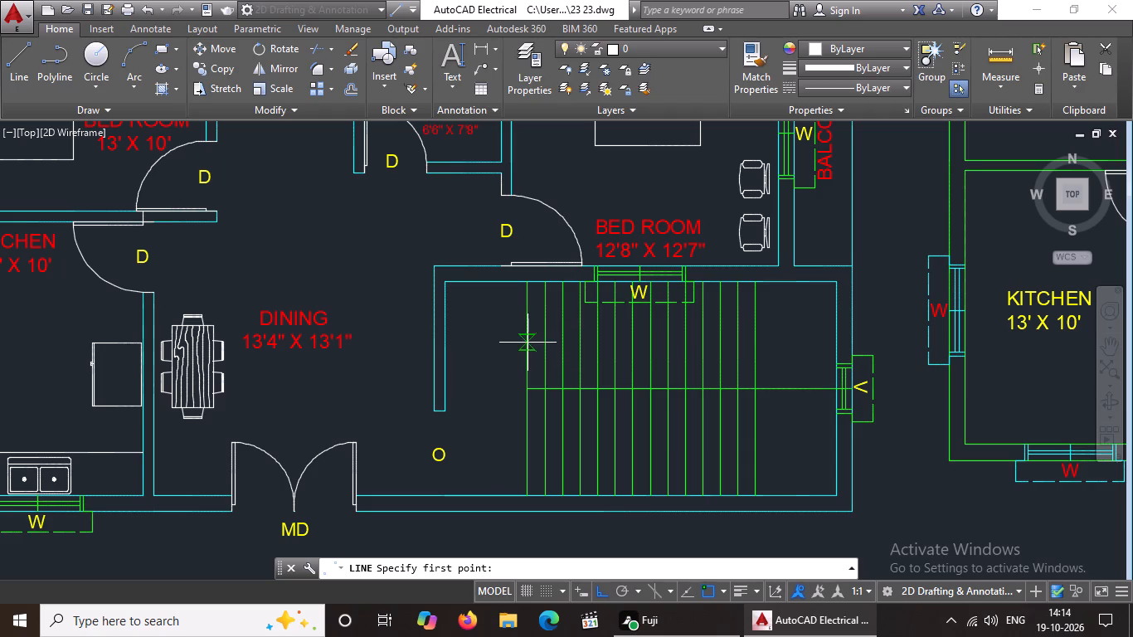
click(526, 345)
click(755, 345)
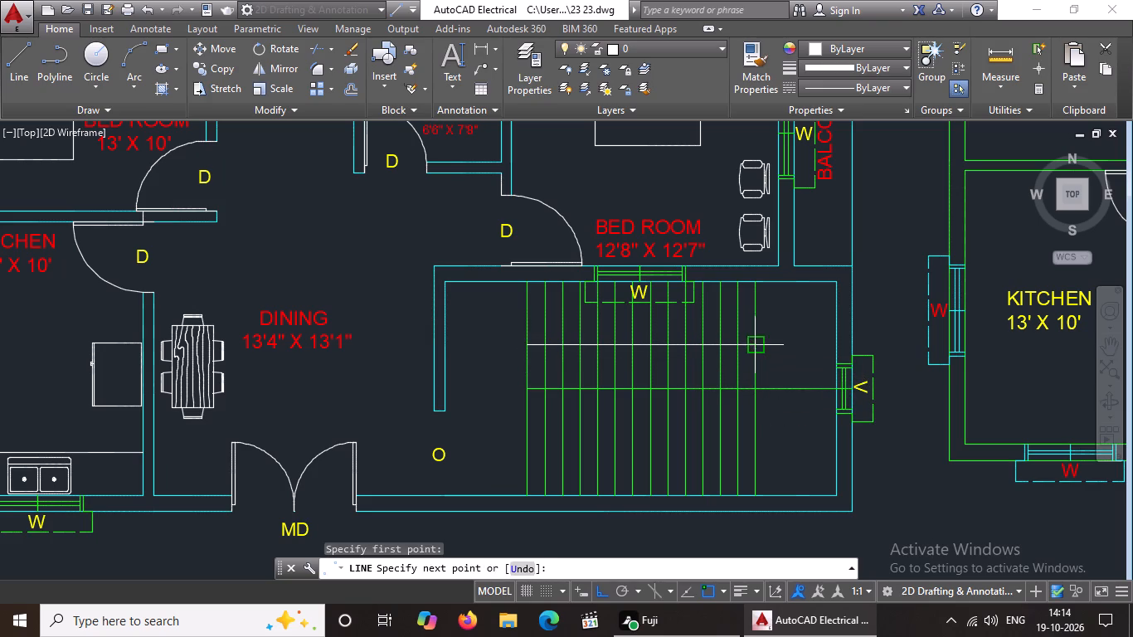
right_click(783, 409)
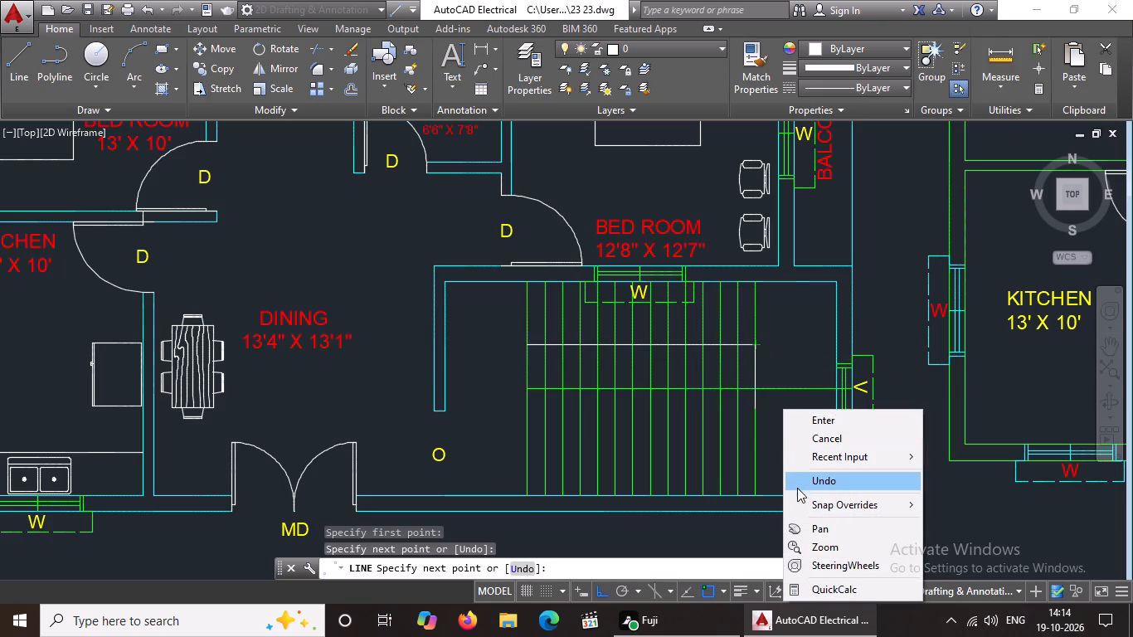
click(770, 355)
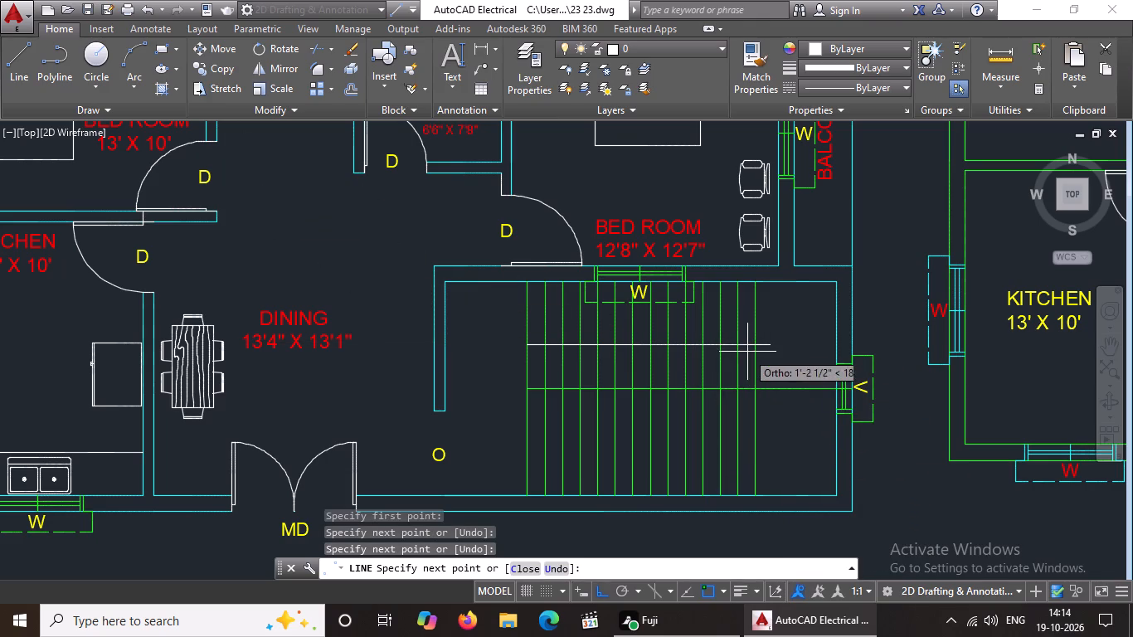
Draw a three-point arc bulging east from the staircase's easternmost tread line, linking the north and south flights across the landing.
click(134, 60)
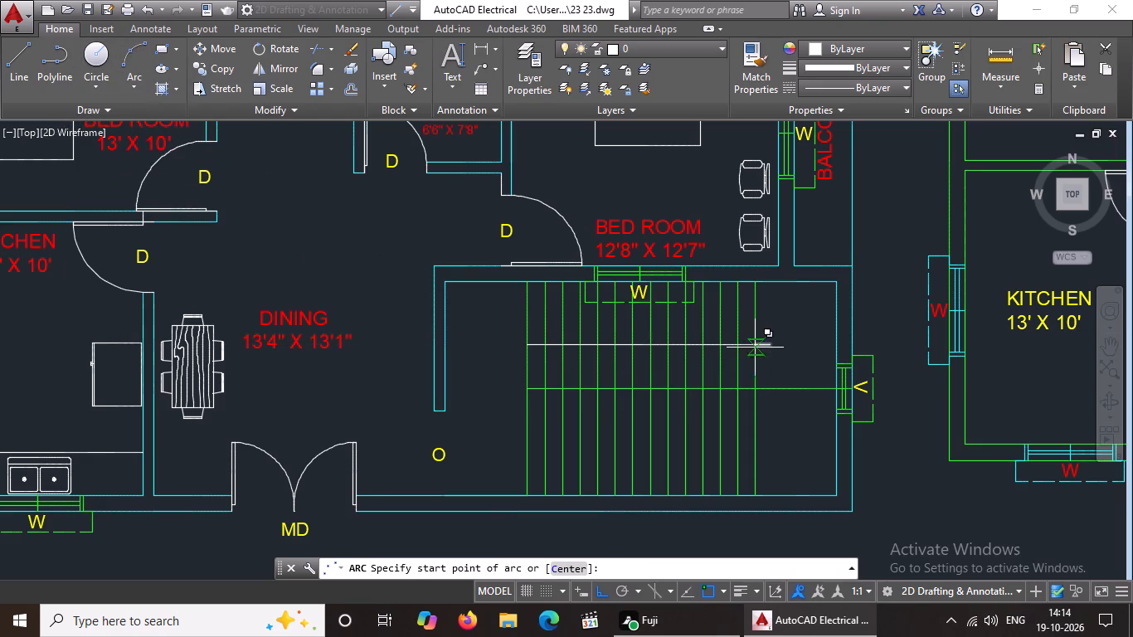
click(756, 341)
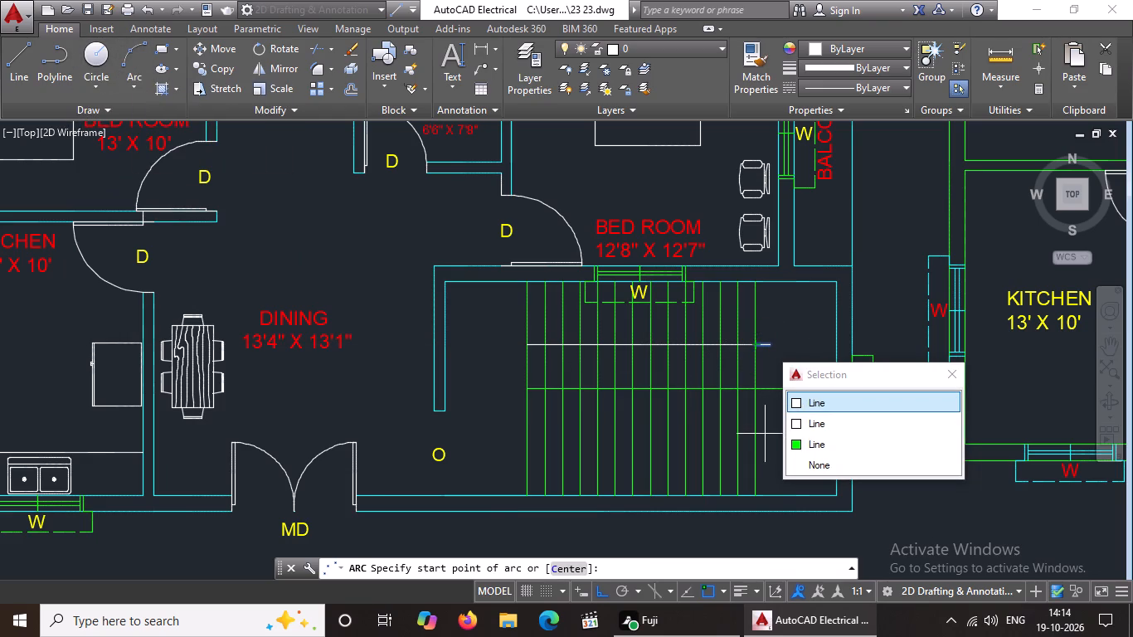
click(755, 441)
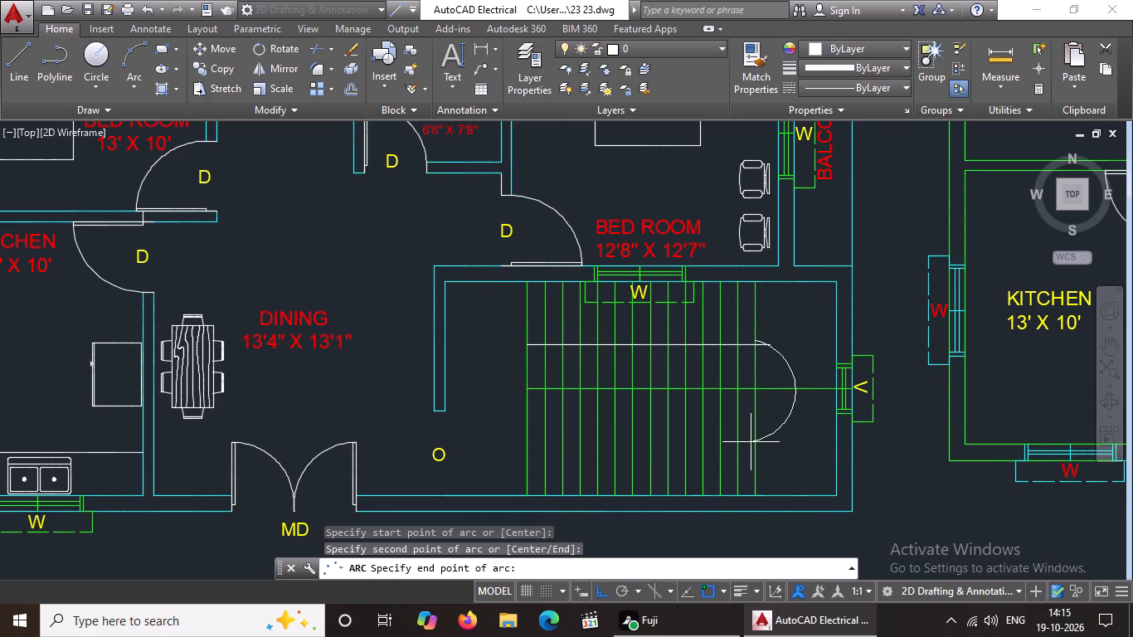
click(751, 442)
scroll(756, 457, down, 1)
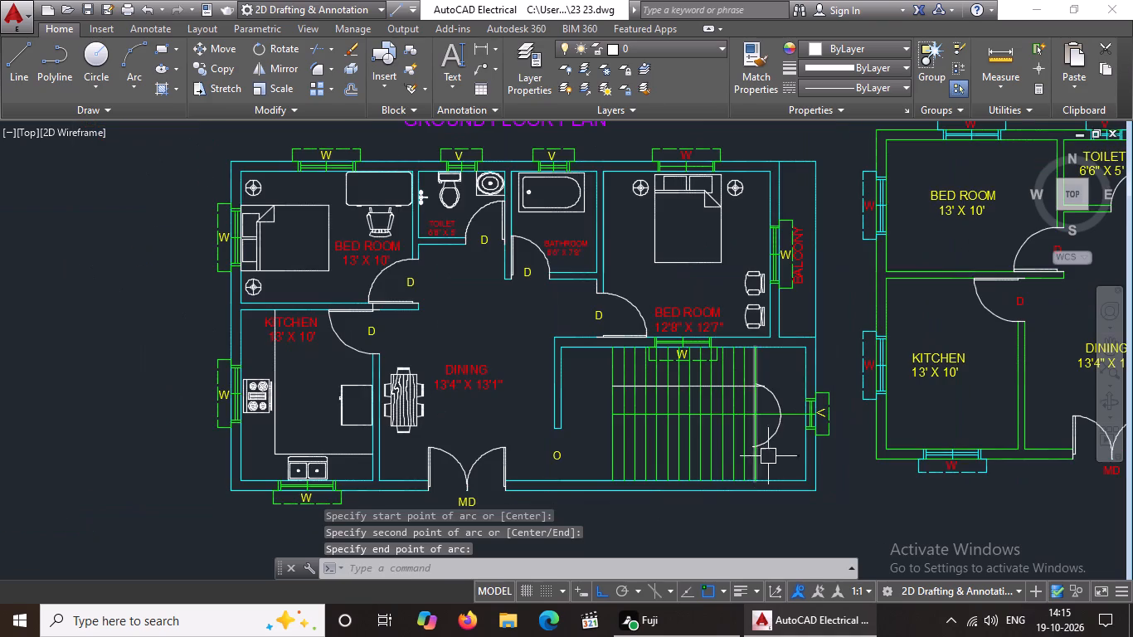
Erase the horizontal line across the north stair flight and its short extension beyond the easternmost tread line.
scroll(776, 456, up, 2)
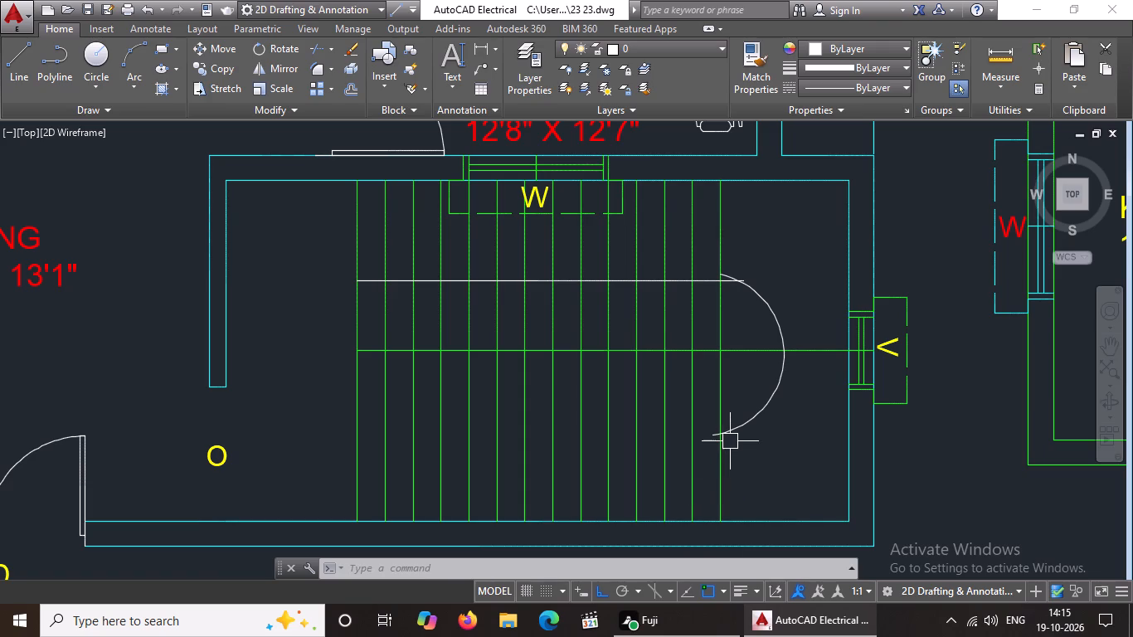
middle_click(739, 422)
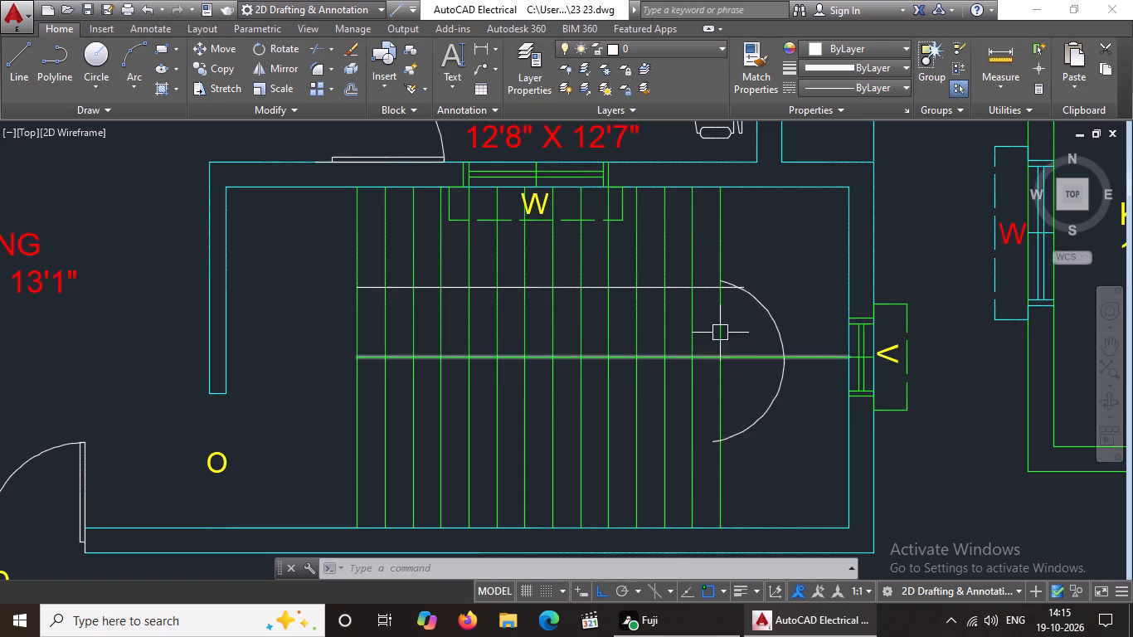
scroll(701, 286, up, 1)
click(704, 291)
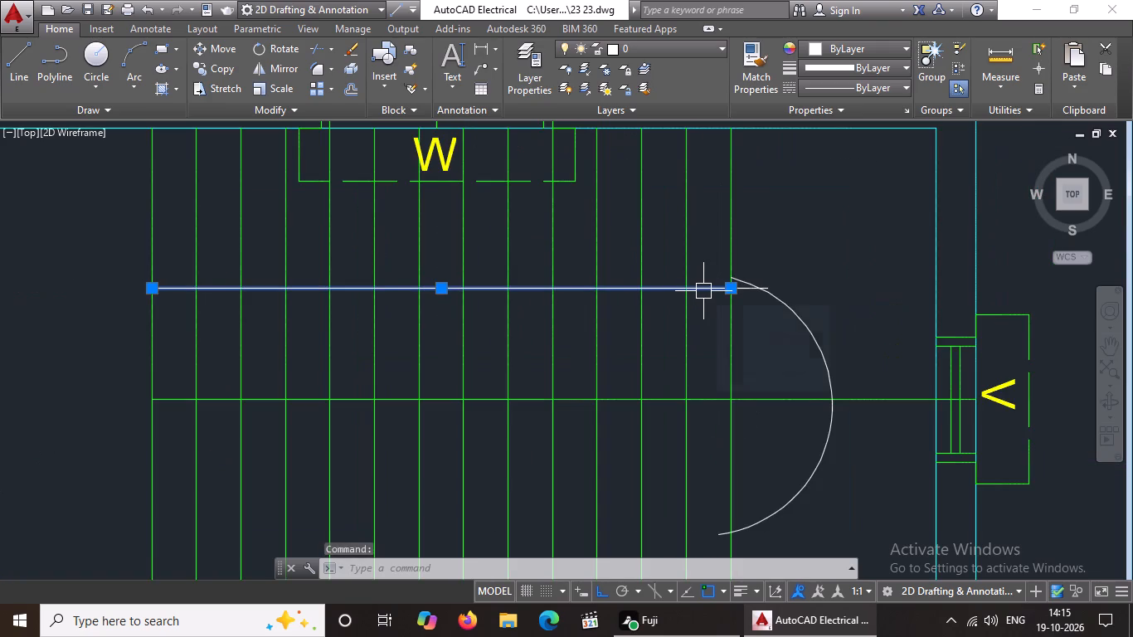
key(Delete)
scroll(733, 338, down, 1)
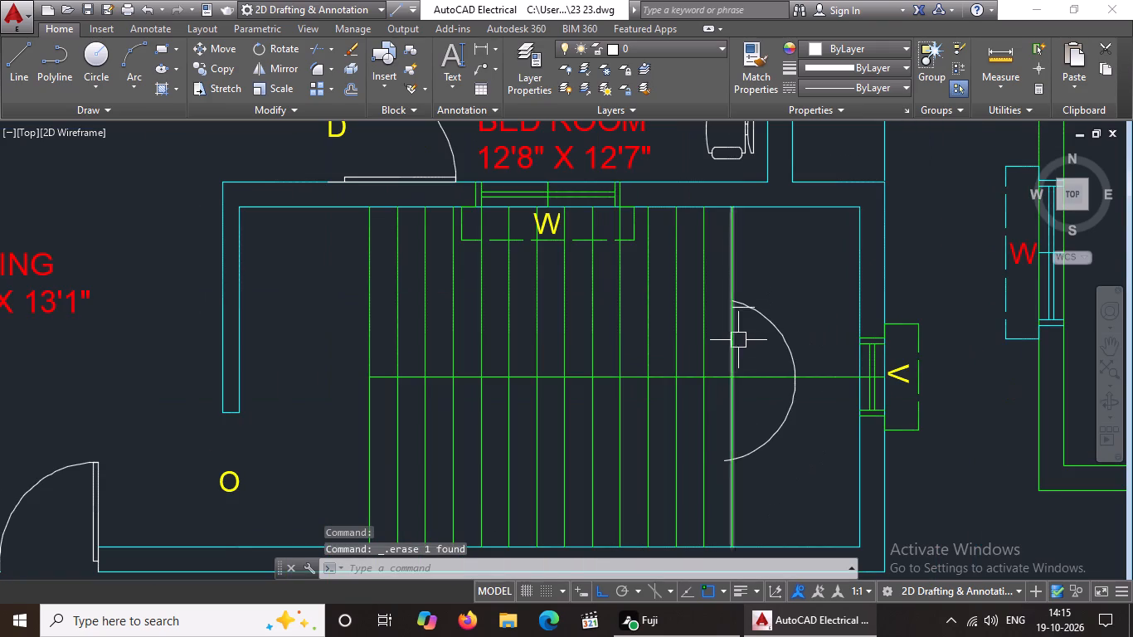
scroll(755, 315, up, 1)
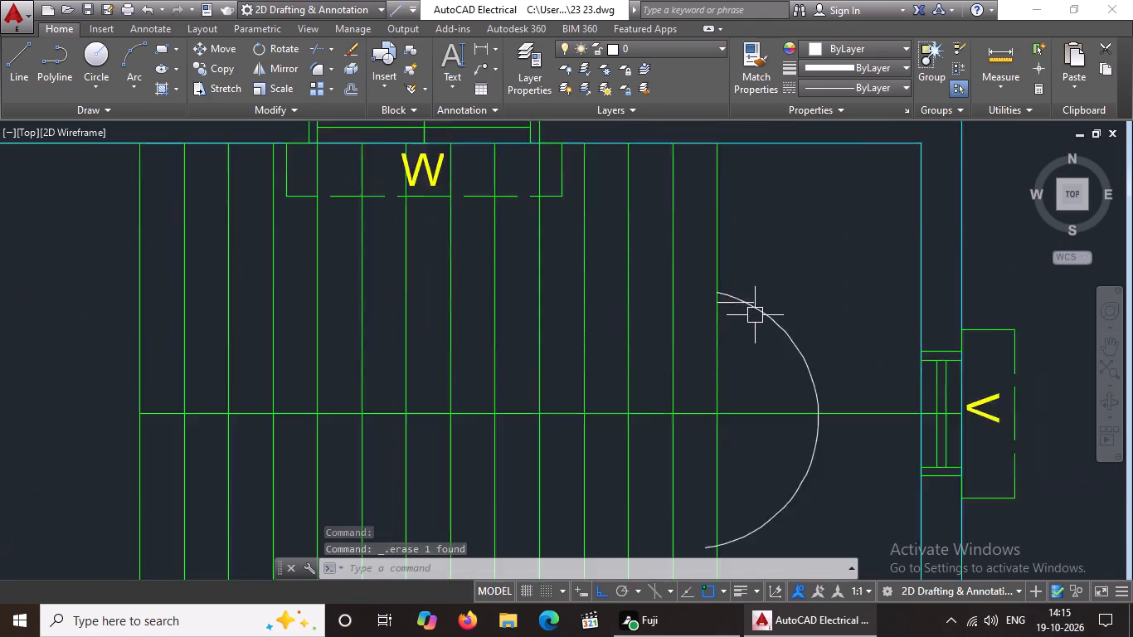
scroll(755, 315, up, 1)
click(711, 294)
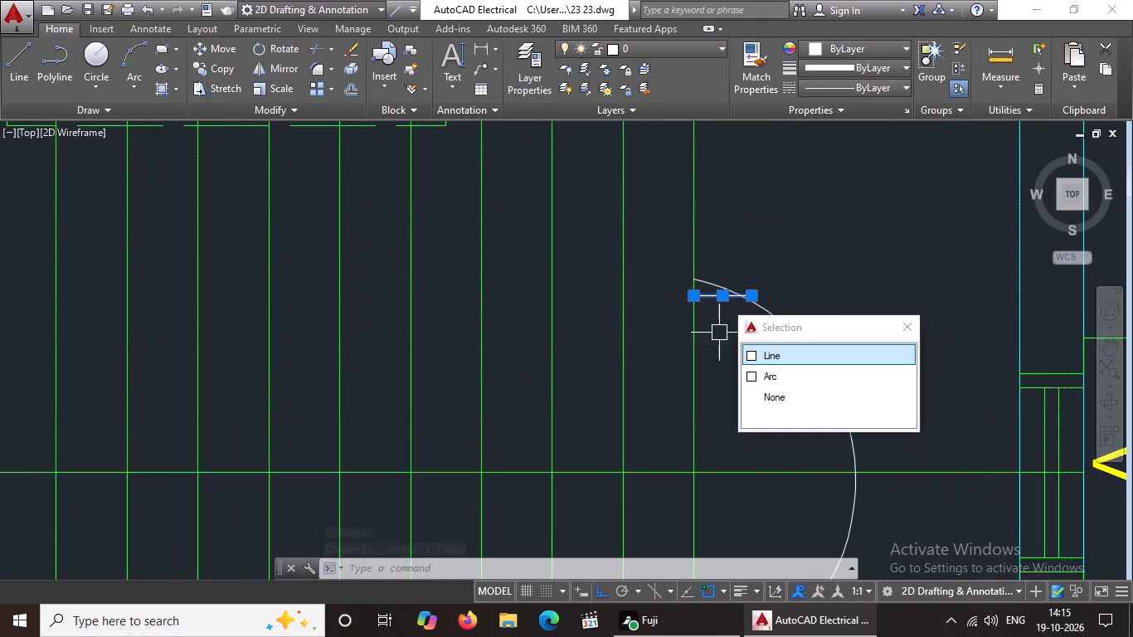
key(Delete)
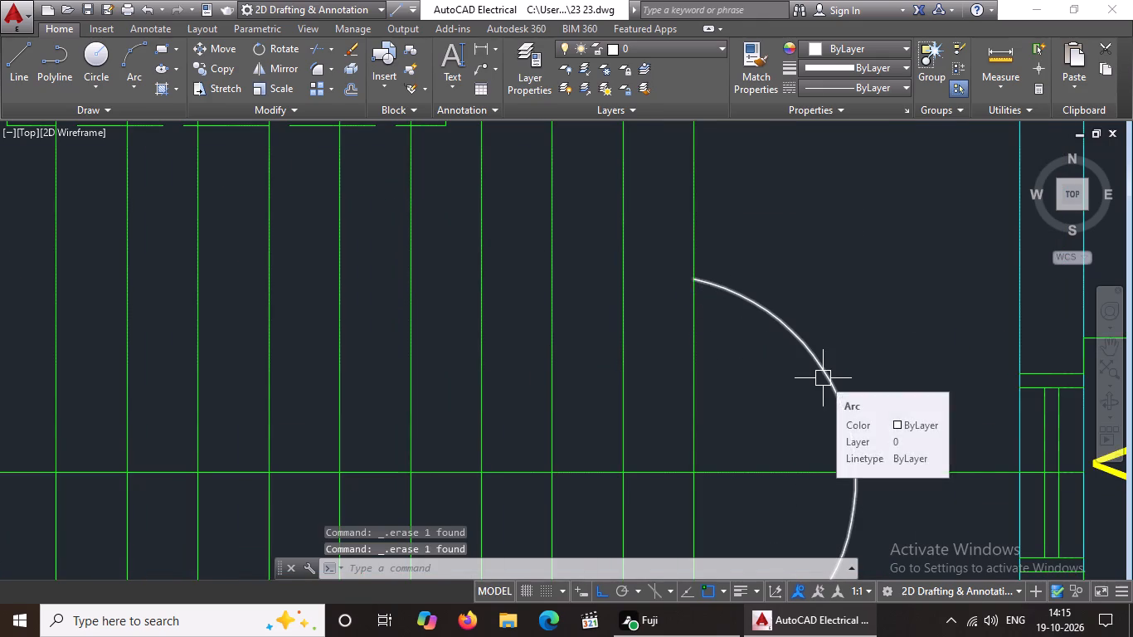
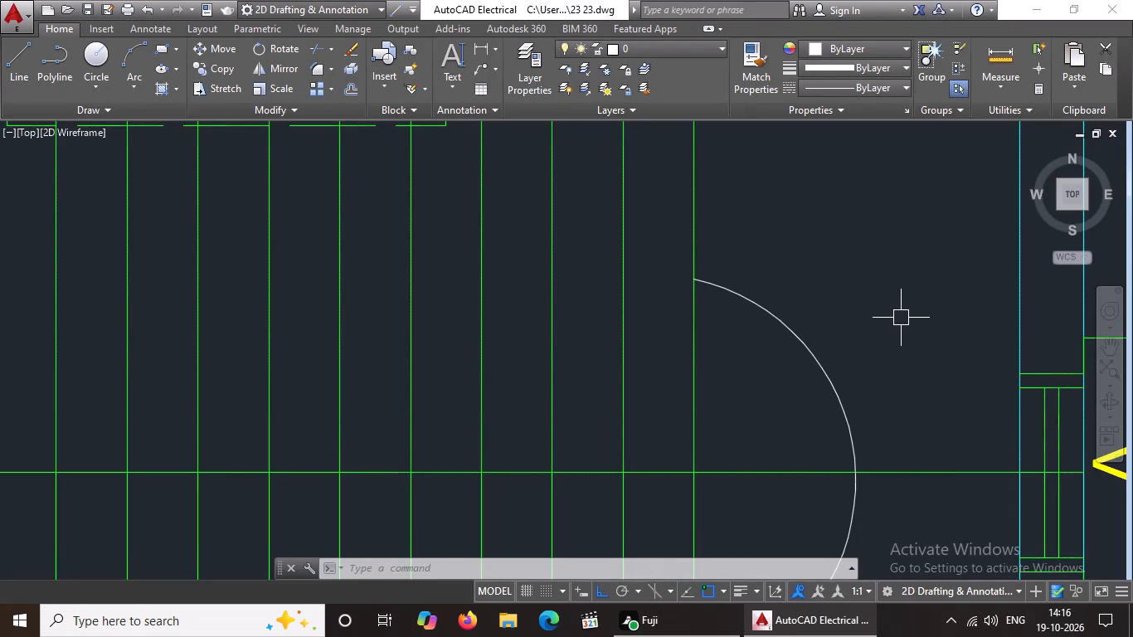
Draw a horizontal line along the ground floor staircase's south flight, from the arc's south end at the easternmost tread to the westernmost tread line.
scroll(687, 263, down, 2)
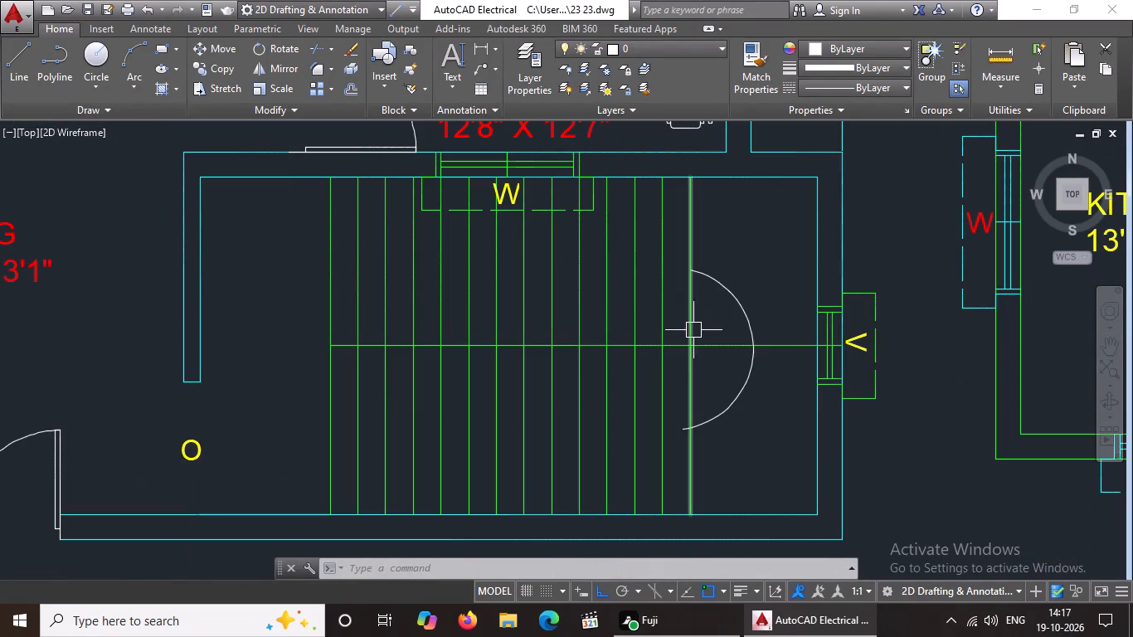
click(28, 64)
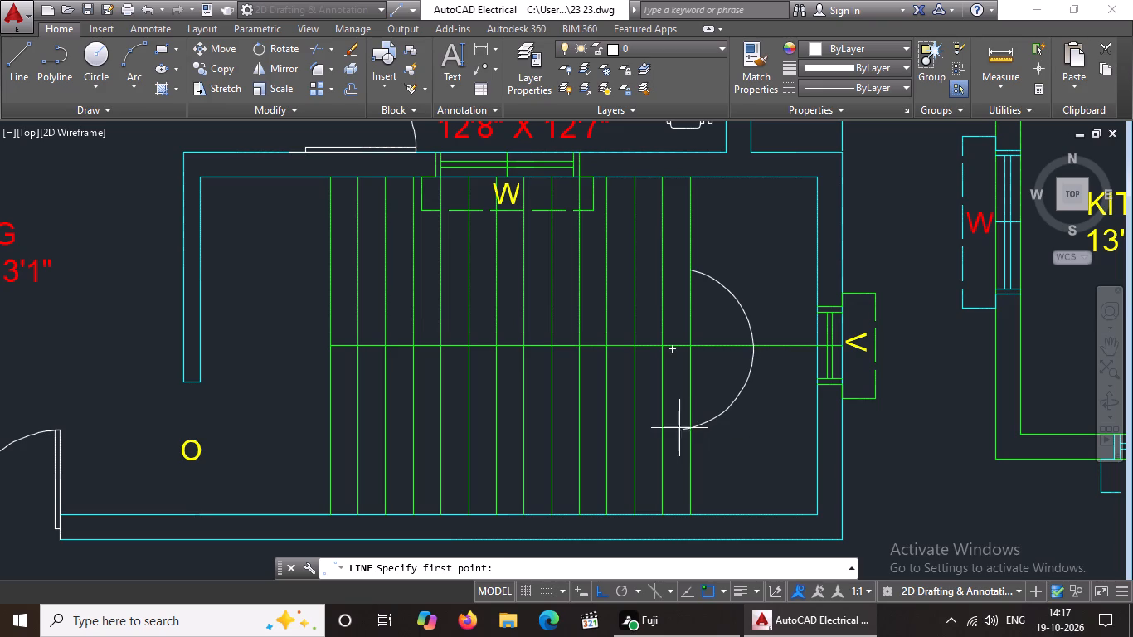
drag(689, 429, 678, 429)
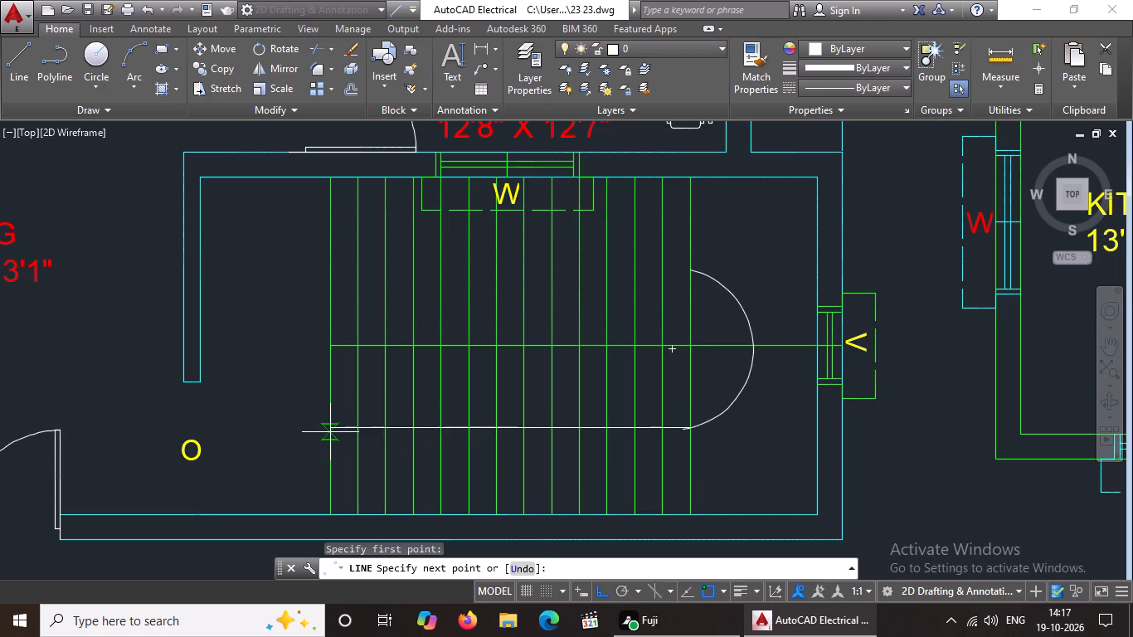
scroll(331, 430, up, 2)
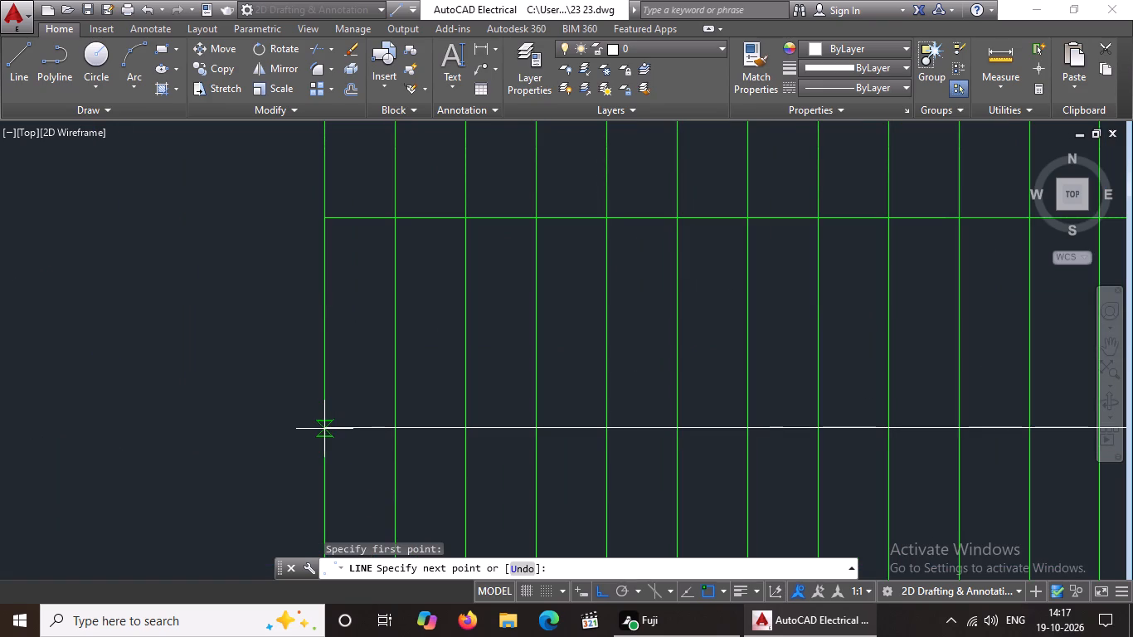
click(324, 428)
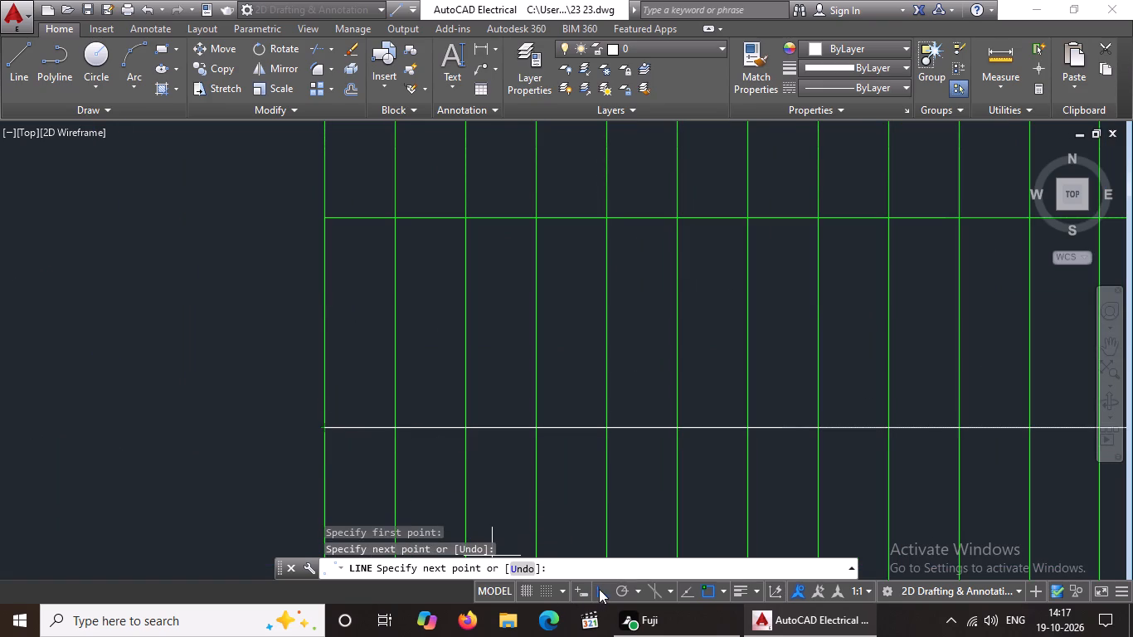
With Ortho off, continue with a short slanted line from the south flight line's west end up to the third tread line, forming half an arrowhead.
click(602, 587)
scroll(394, 377, down, 3)
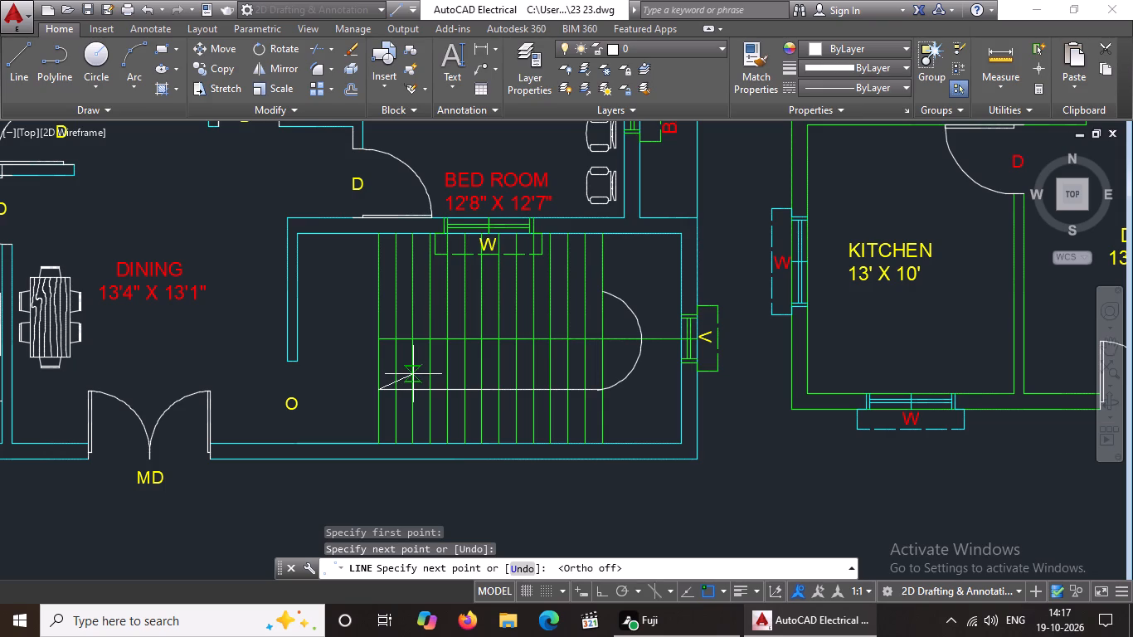
click(413, 374)
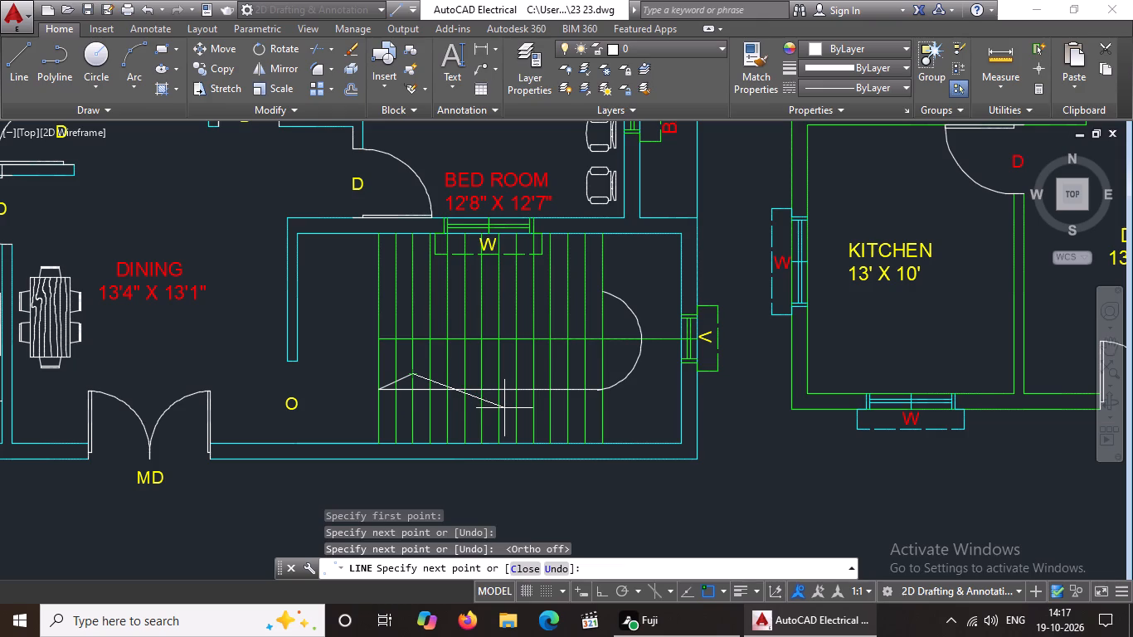
key(Escape)
scroll(395, 396, down, 1)
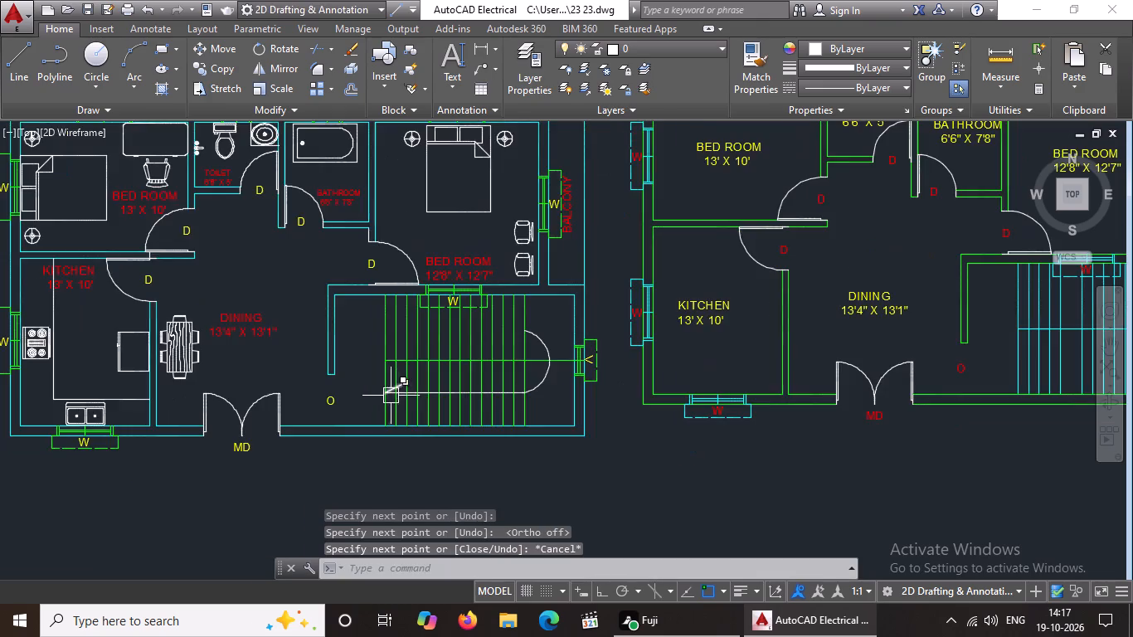
Mirror the slanted arrowhead line about the horizontal south flight line with Ortho on, keeping the source line.
scroll(389, 395, up, 5)
click(389, 373)
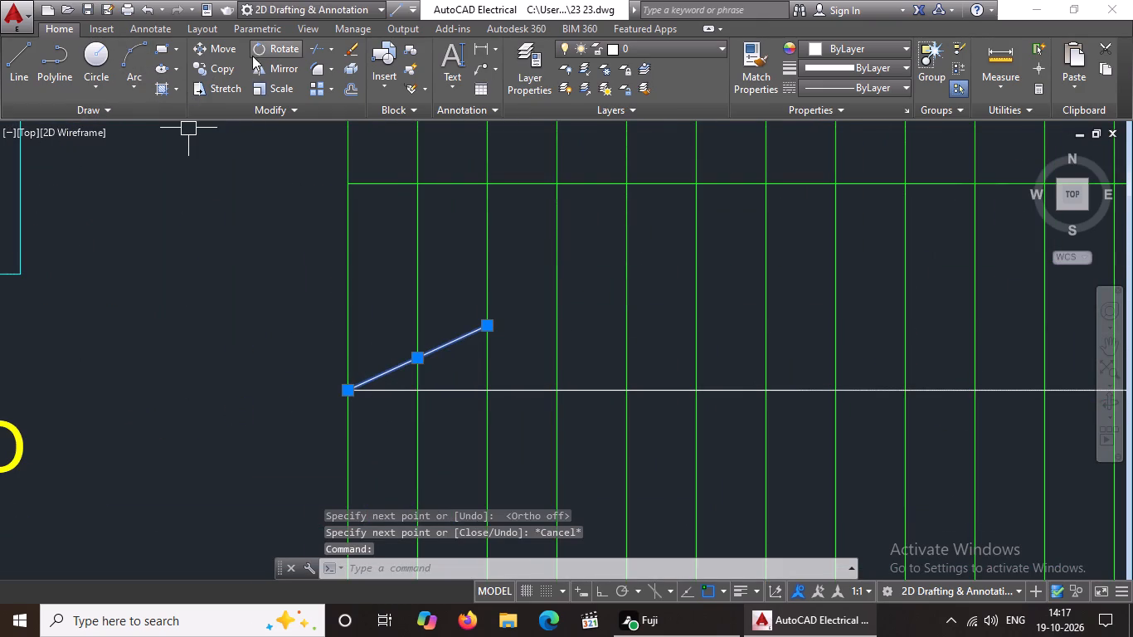
click(275, 62)
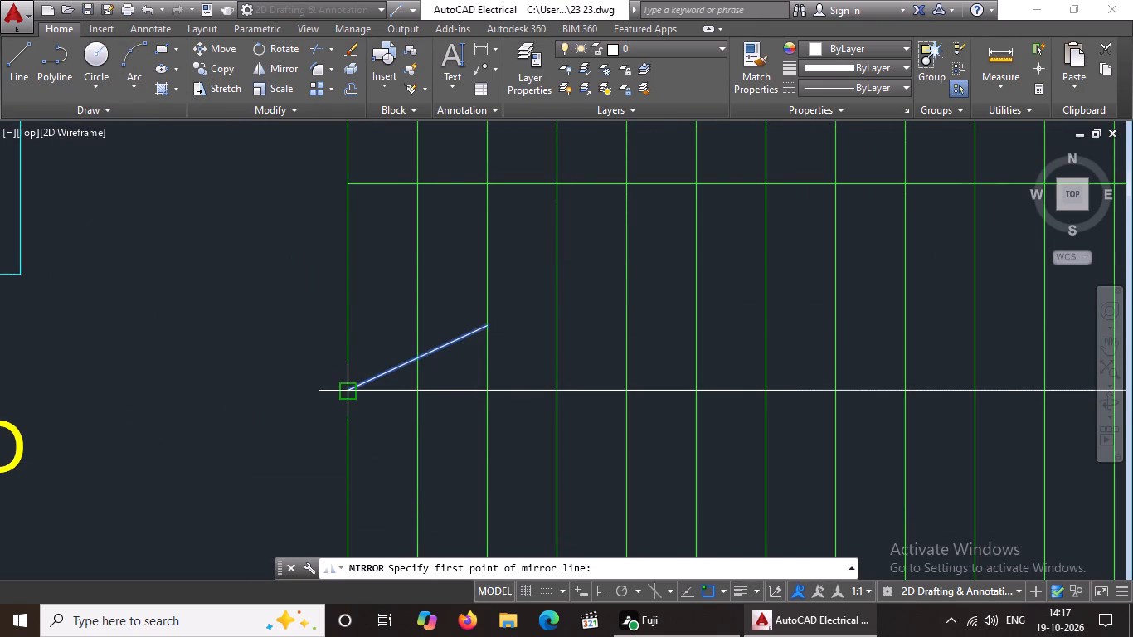
click(346, 391)
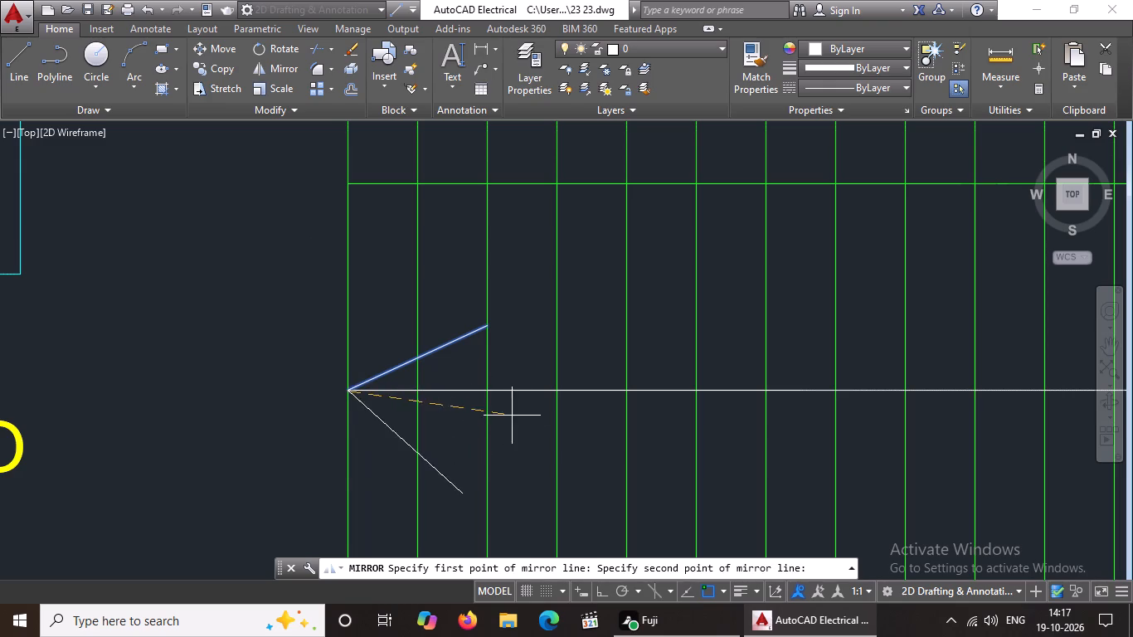
click(603, 584)
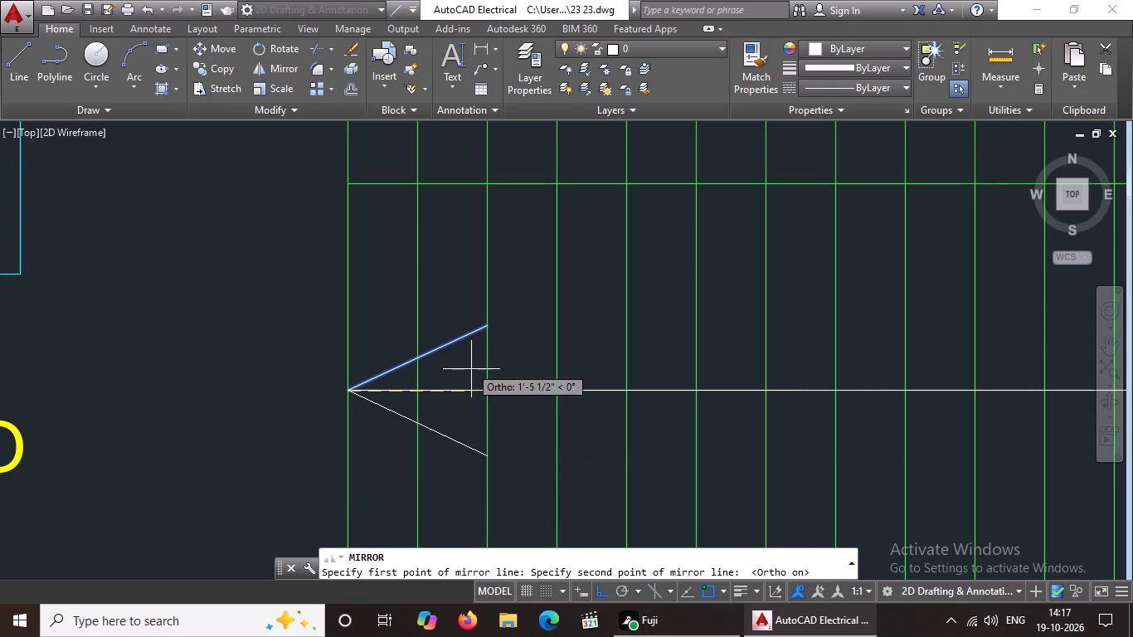
click(499, 389)
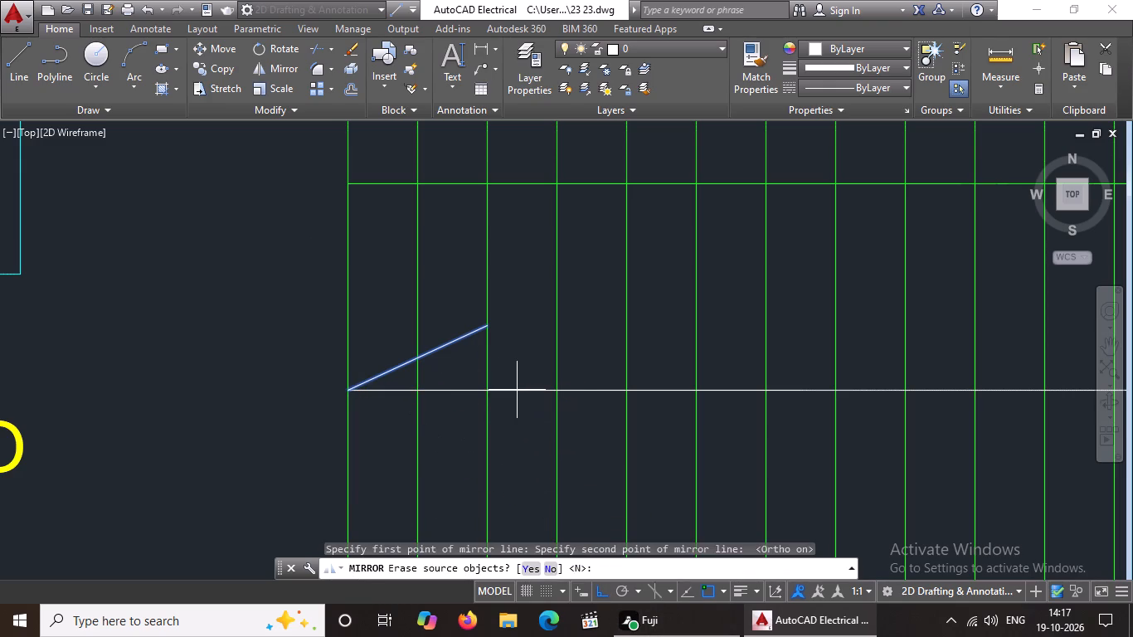
text(N)
key(space)
scroll(518, 405, down, 3)
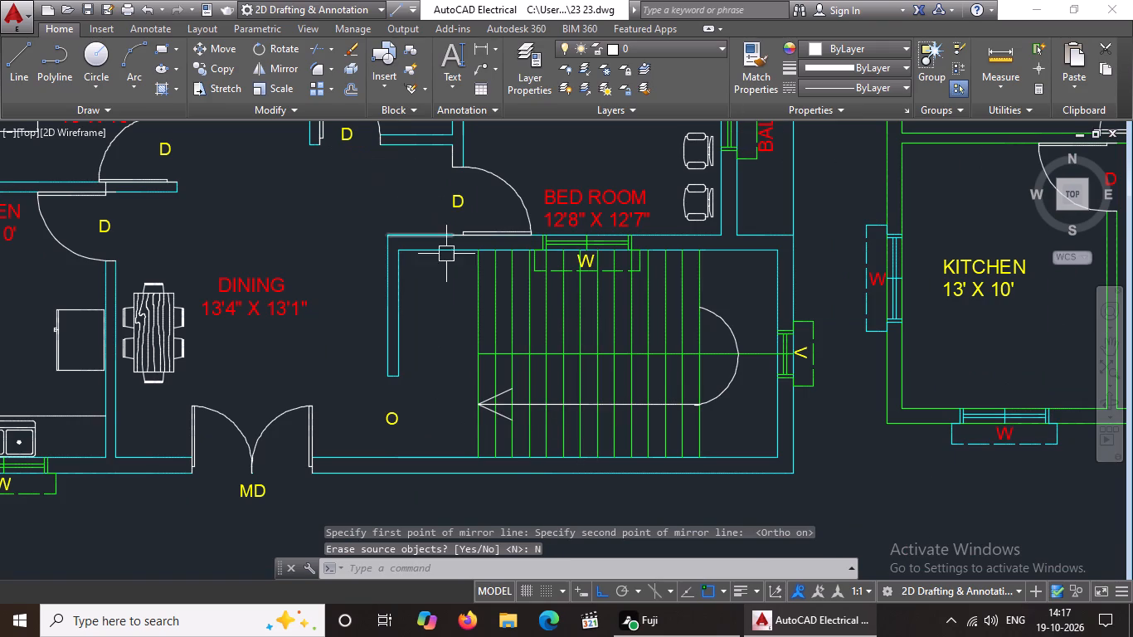
Draw a horizontal line across the north flight from the arc's north end to the westernmost tread line.
click(12, 51)
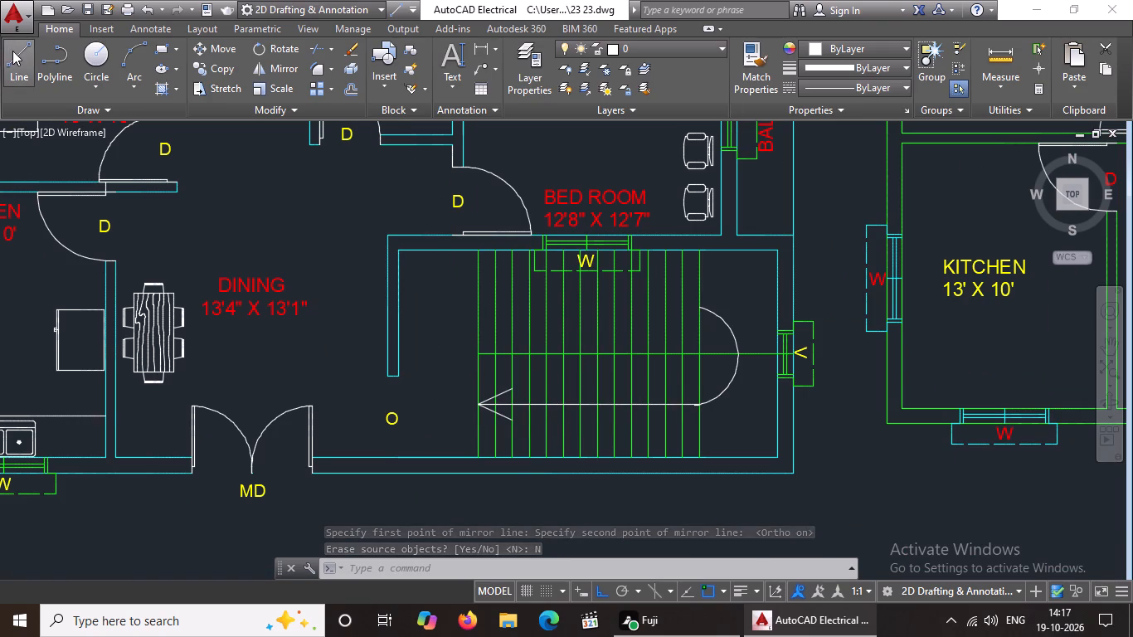
scroll(717, 313, up, 2)
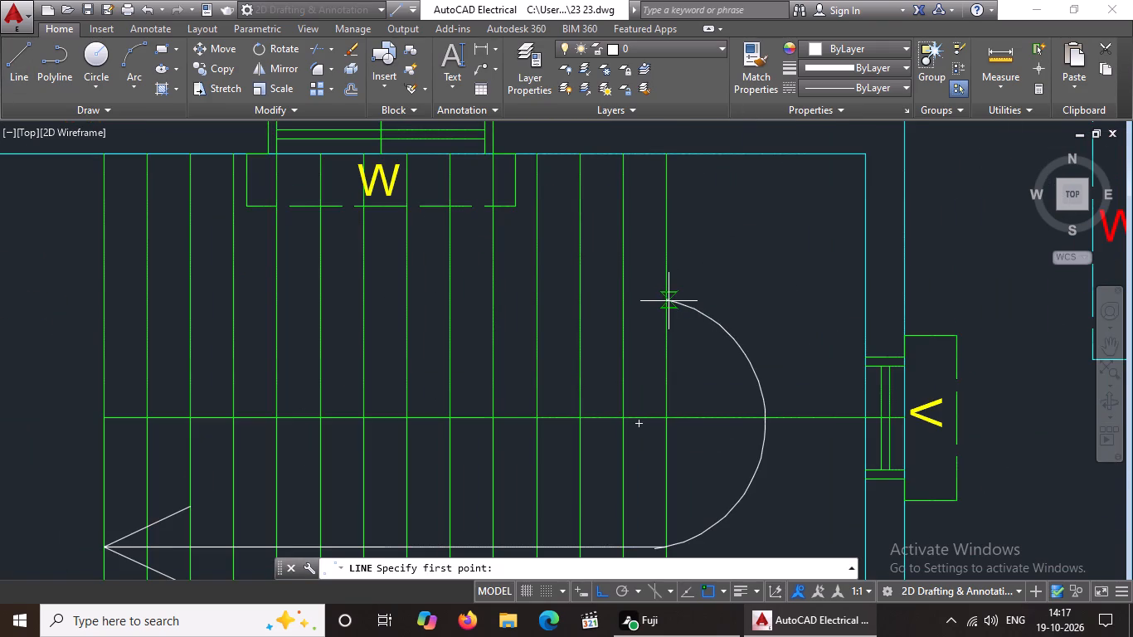
click(669, 299)
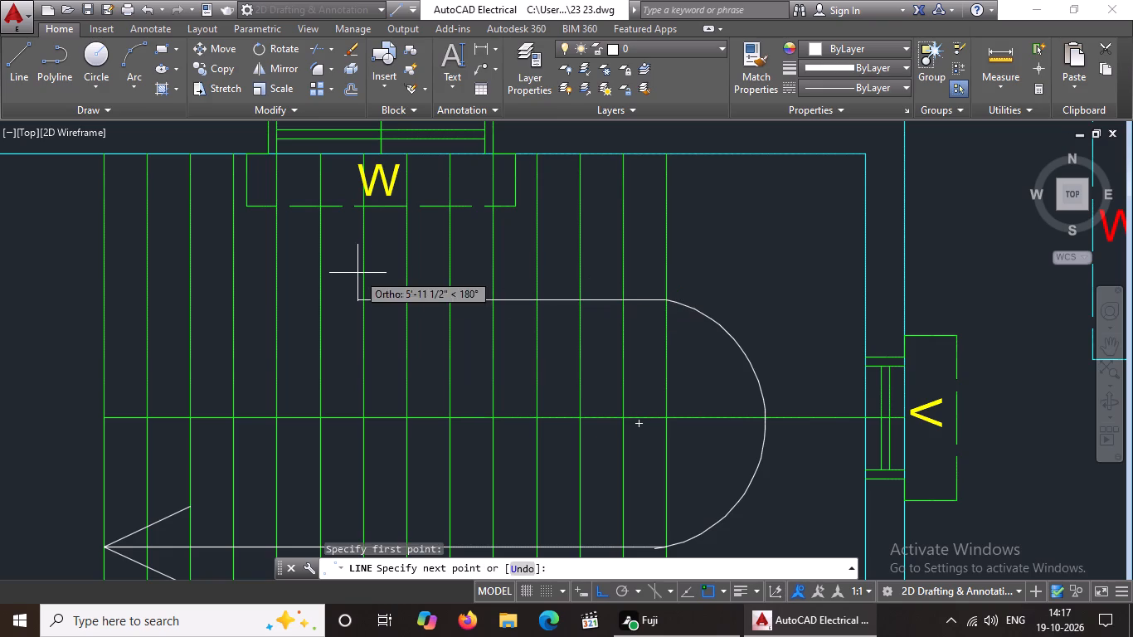
scroll(343, 297, down, 2)
scroll(243, 305, up, 2)
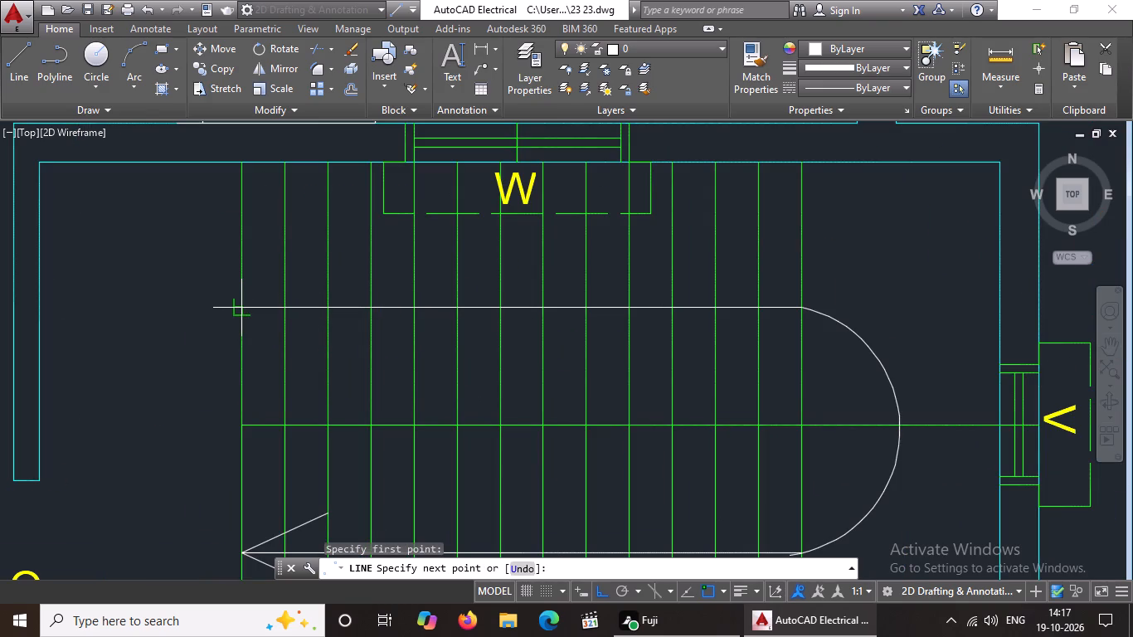
click(241, 307)
key(Escape)
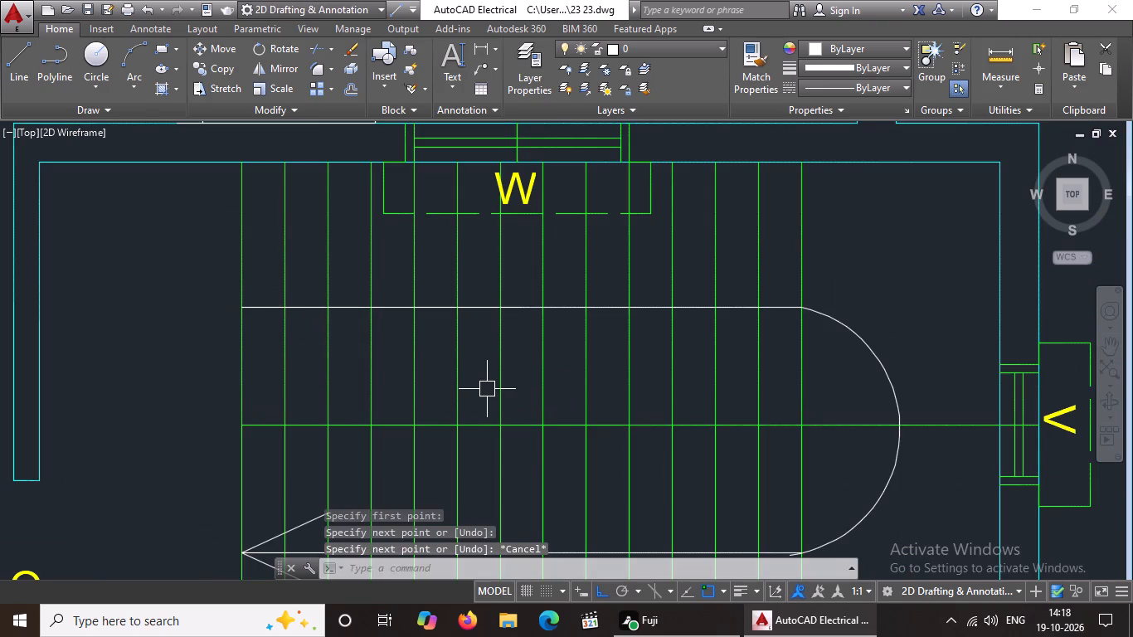
Trim the small arc overshoot west of the easternmost tread line, where the arc meets the south flight line.
scroll(530, 383, down, 3)
scroll(599, 440, up, 3)
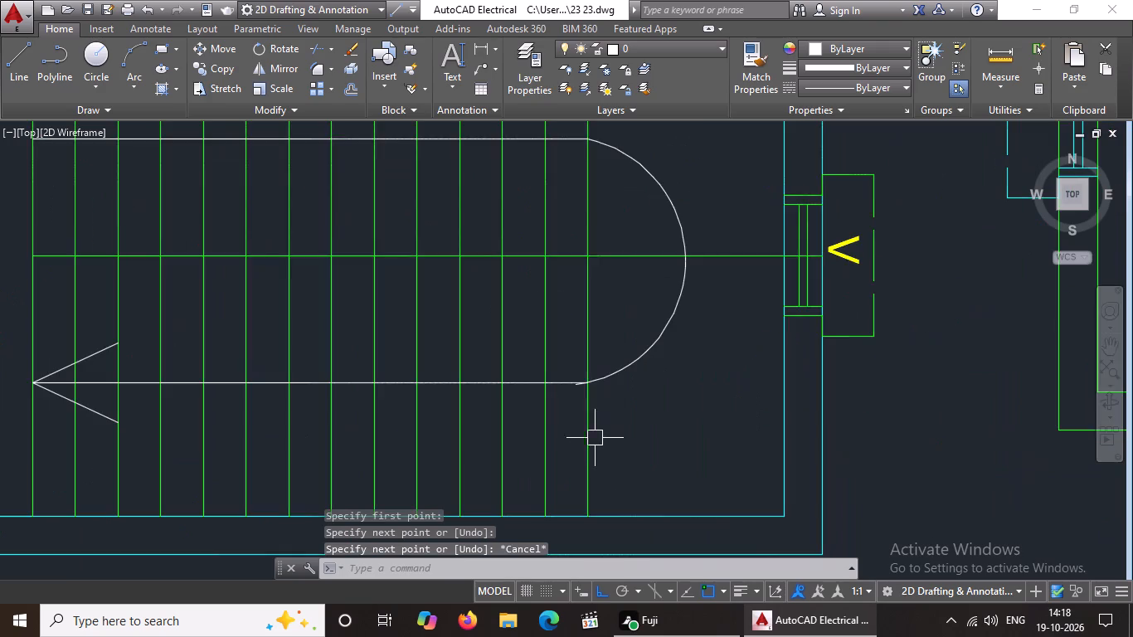
scroll(574, 396, up, 3)
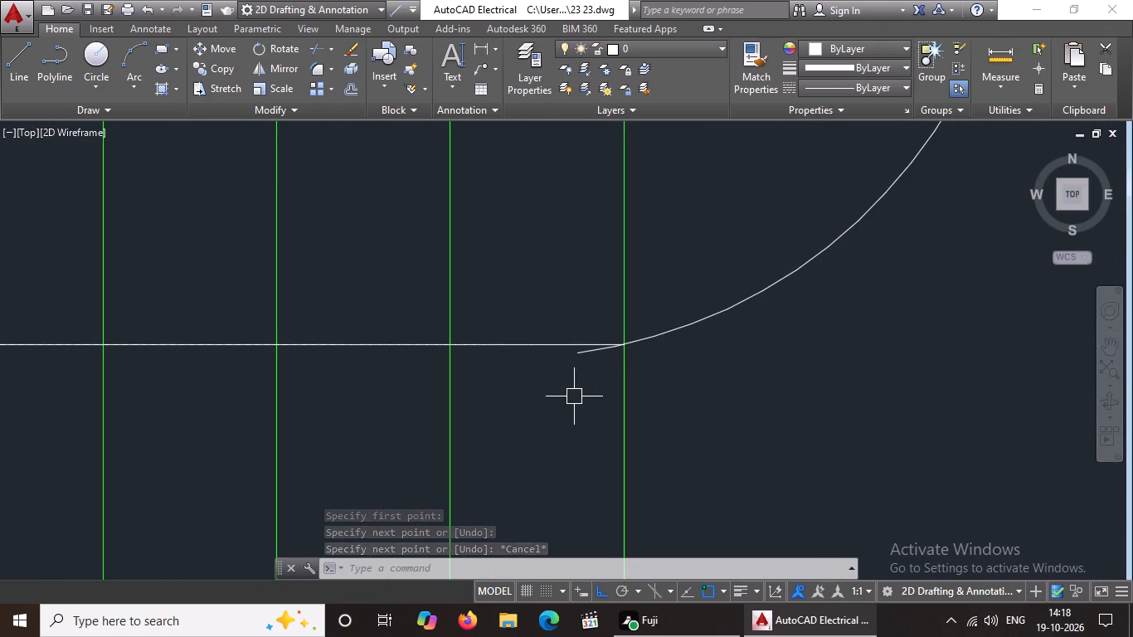
key(Escape)
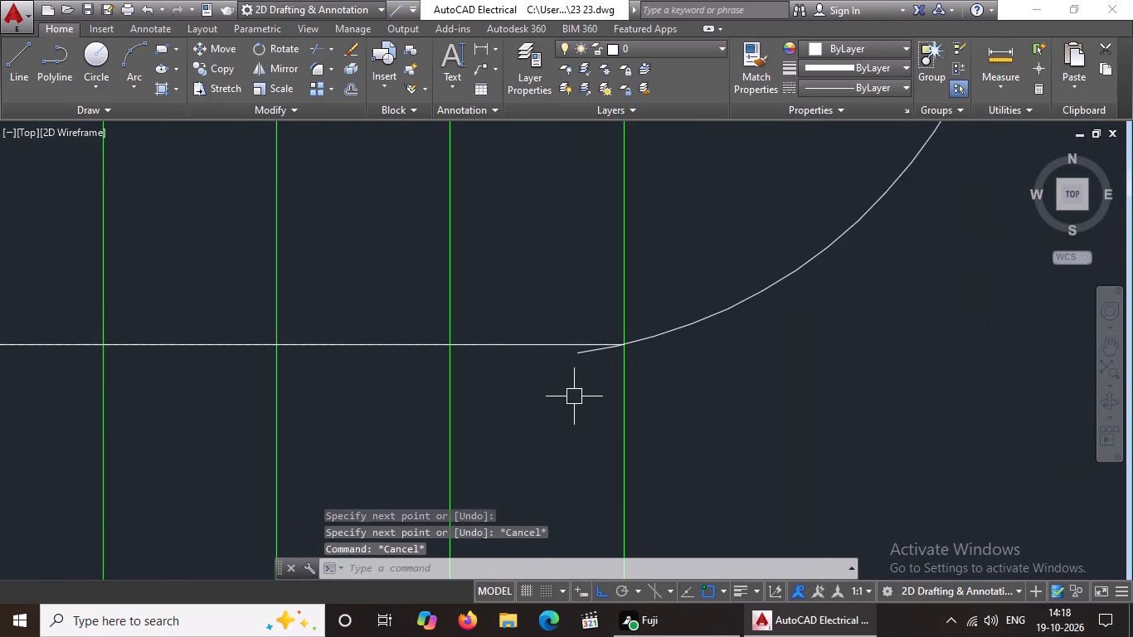
text(TR)
key(space)
key(space)
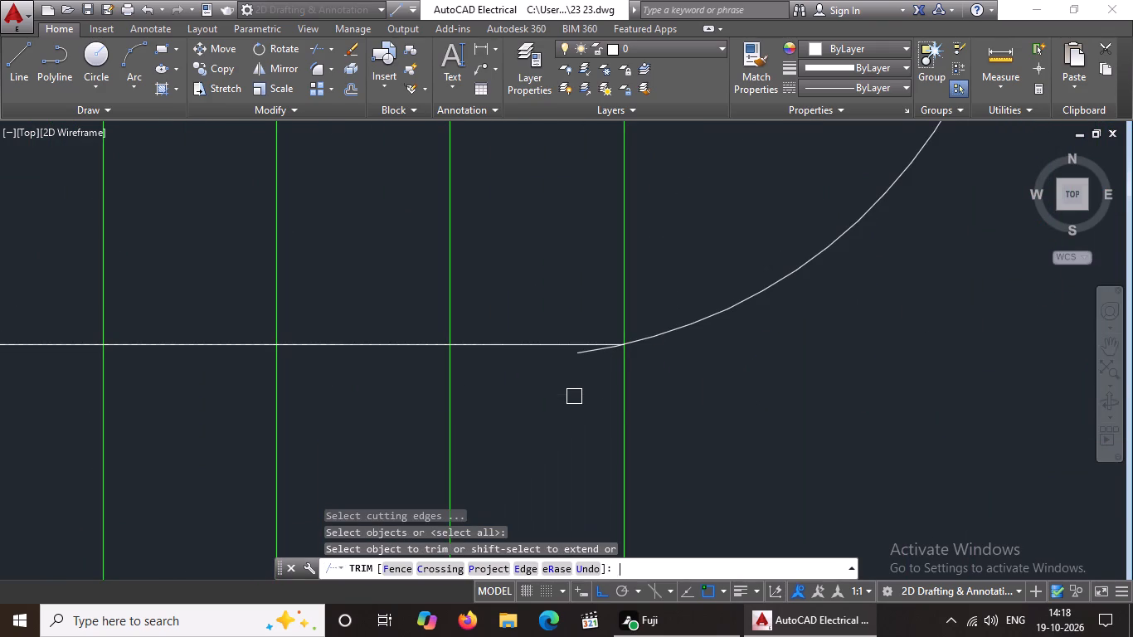
scroll(618, 342, up, 2)
click(543, 373)
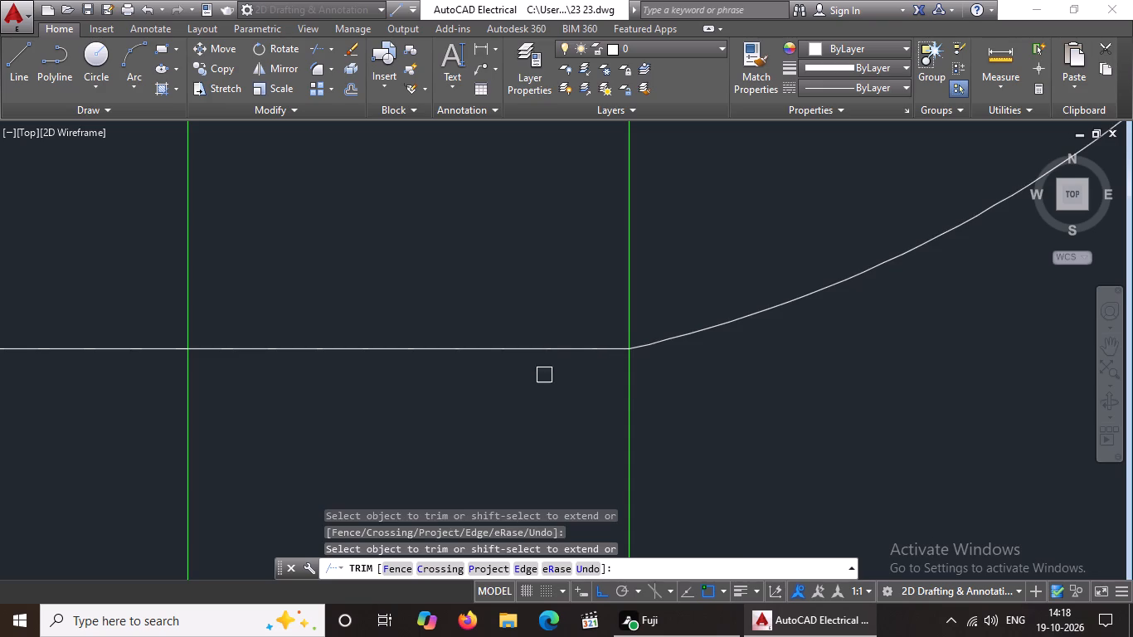
scroll(654, 382, down, 8)
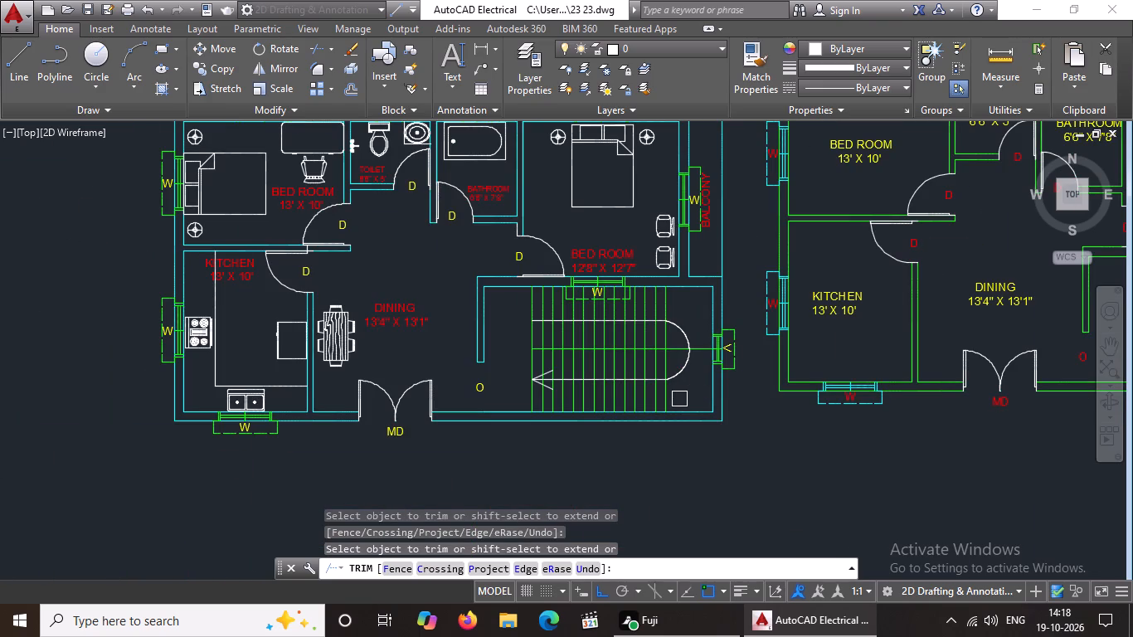
key(Escape)
key(Escape)
key(Escape)
key(Escape)
key(Escape)
key(Escape)
key(Escape)
key(Escape)
key(Escape)
key(Escape)
key(Escape)
key(Escape)
key(Escape)
key(Escape)
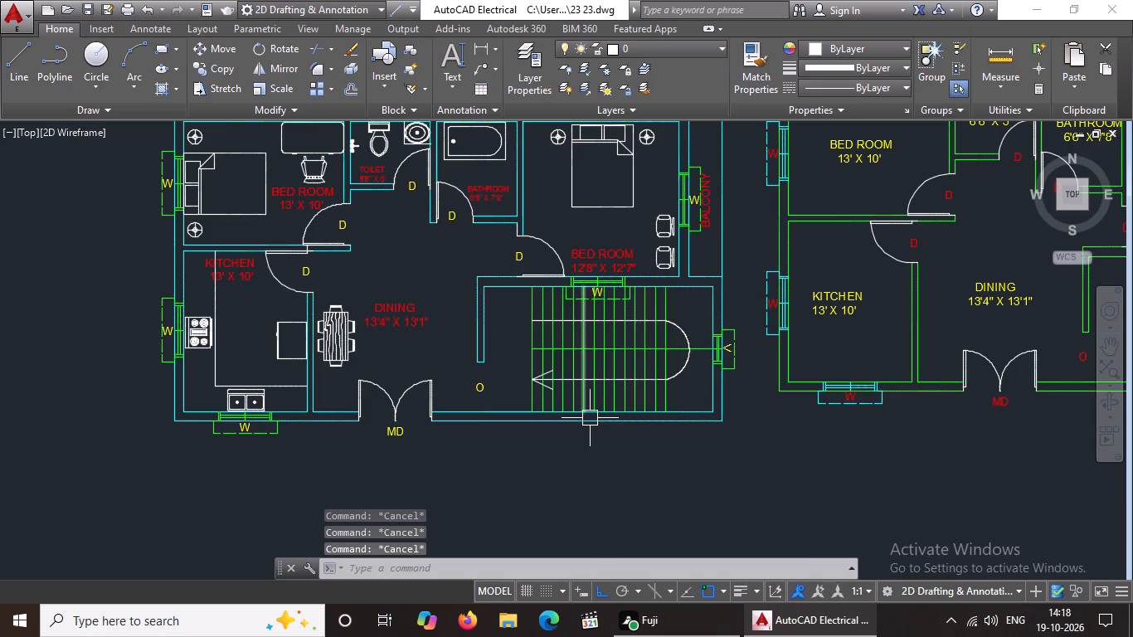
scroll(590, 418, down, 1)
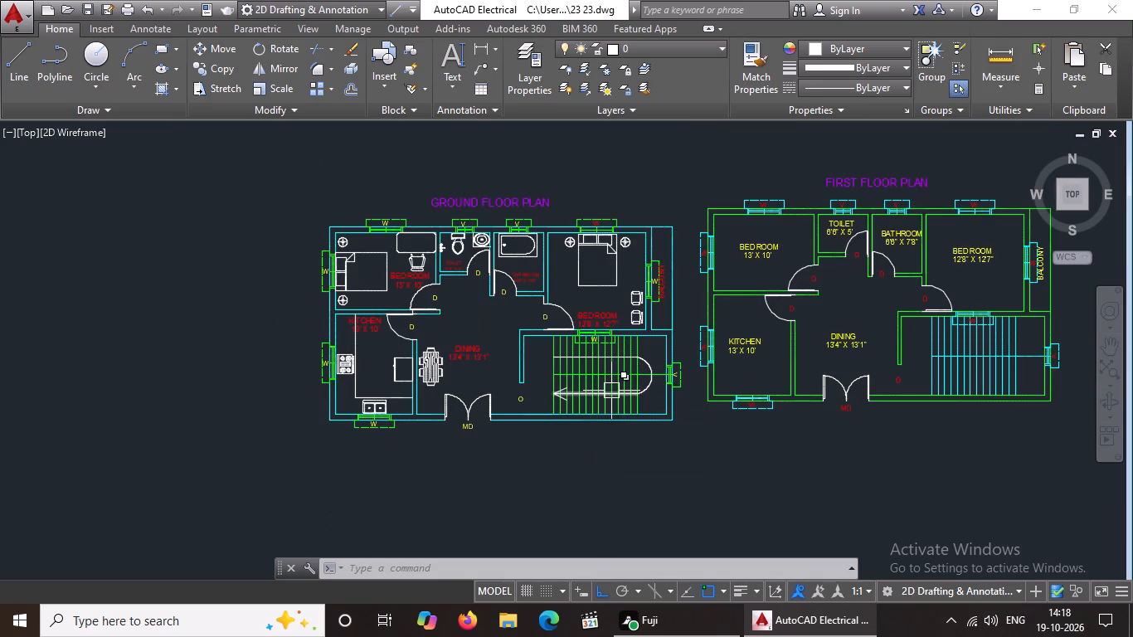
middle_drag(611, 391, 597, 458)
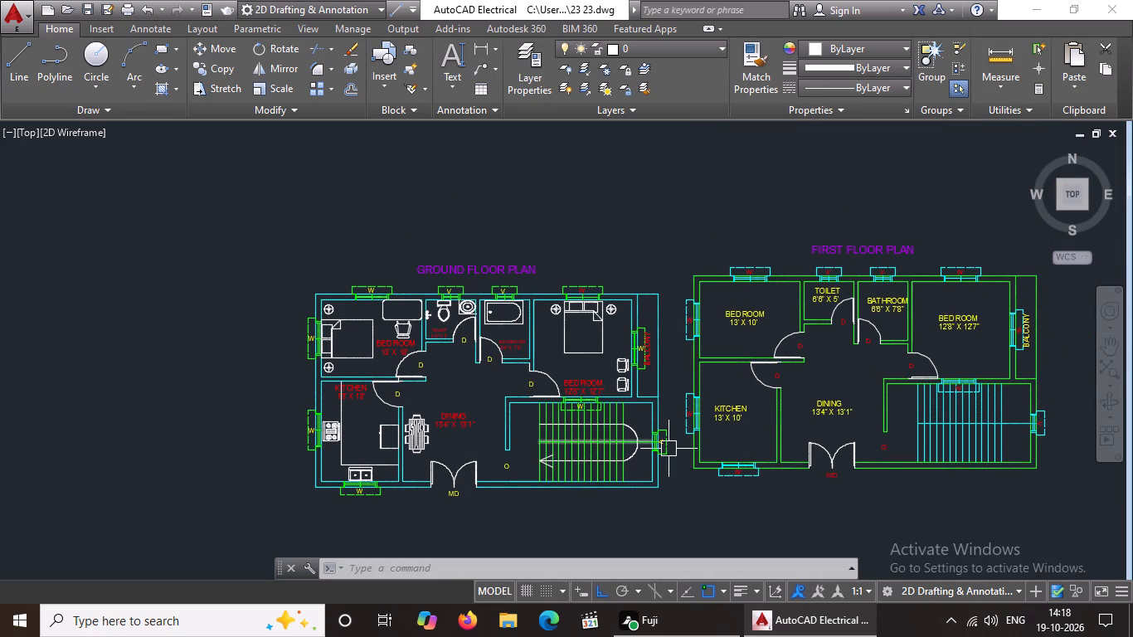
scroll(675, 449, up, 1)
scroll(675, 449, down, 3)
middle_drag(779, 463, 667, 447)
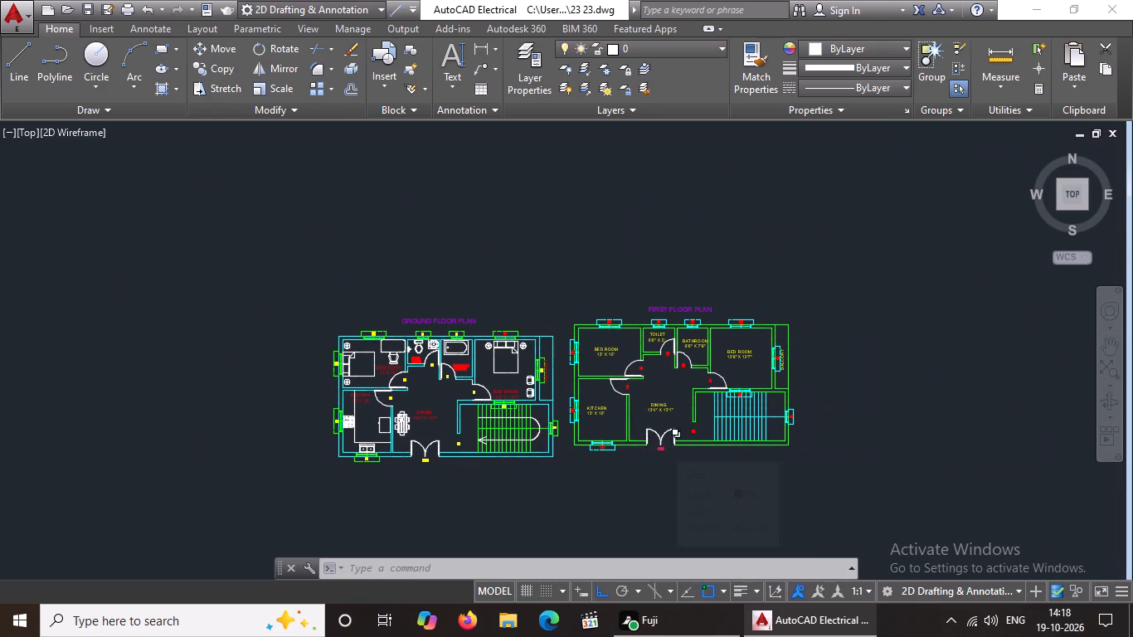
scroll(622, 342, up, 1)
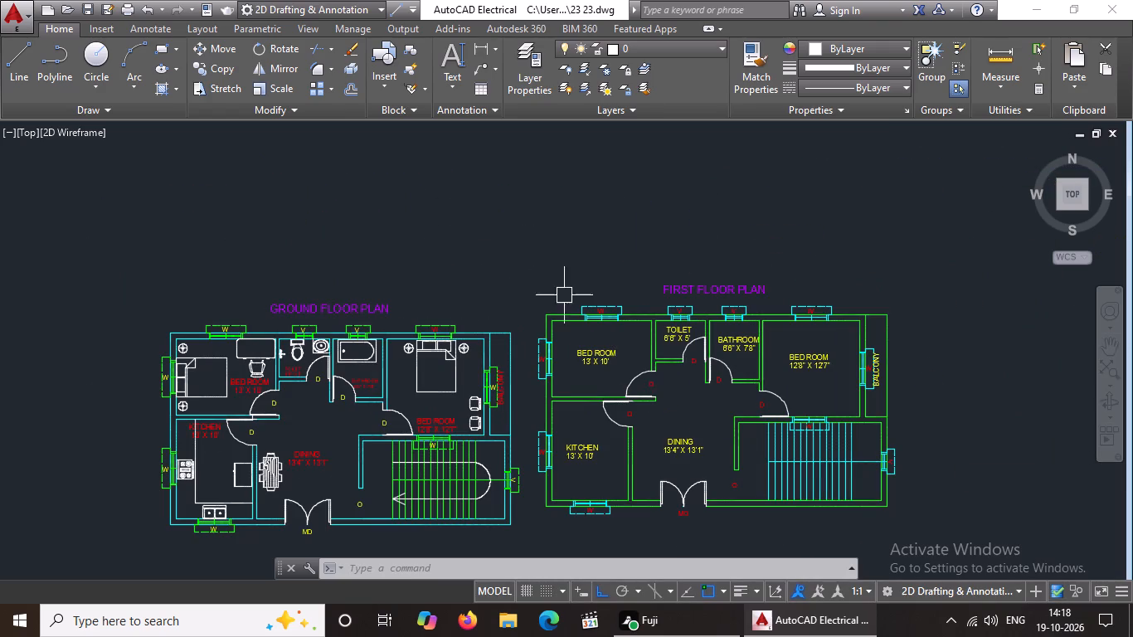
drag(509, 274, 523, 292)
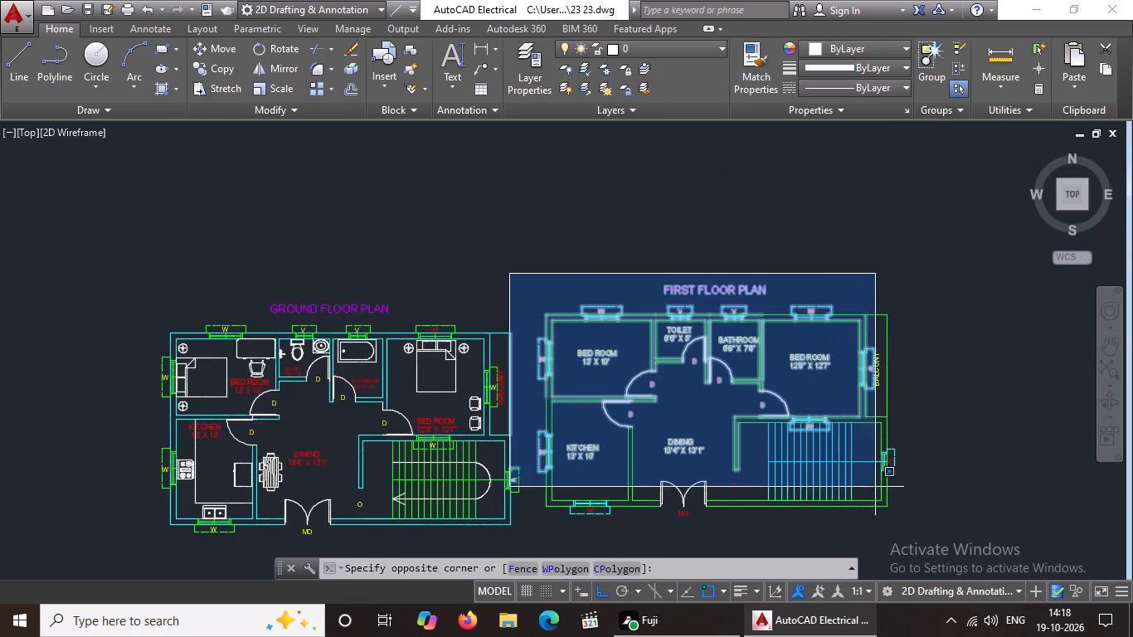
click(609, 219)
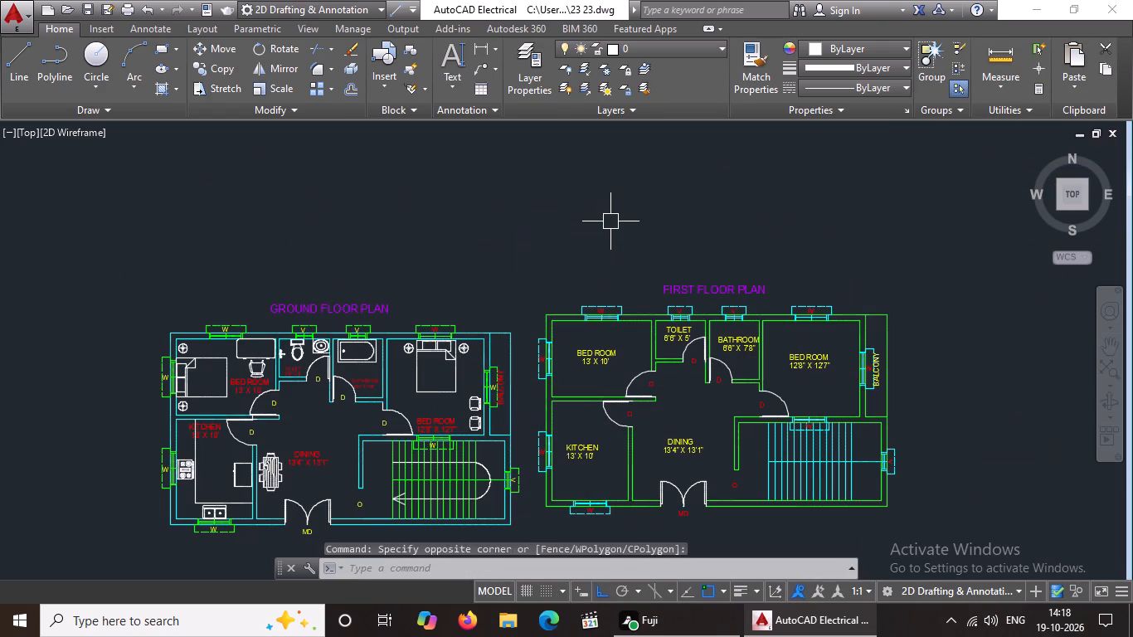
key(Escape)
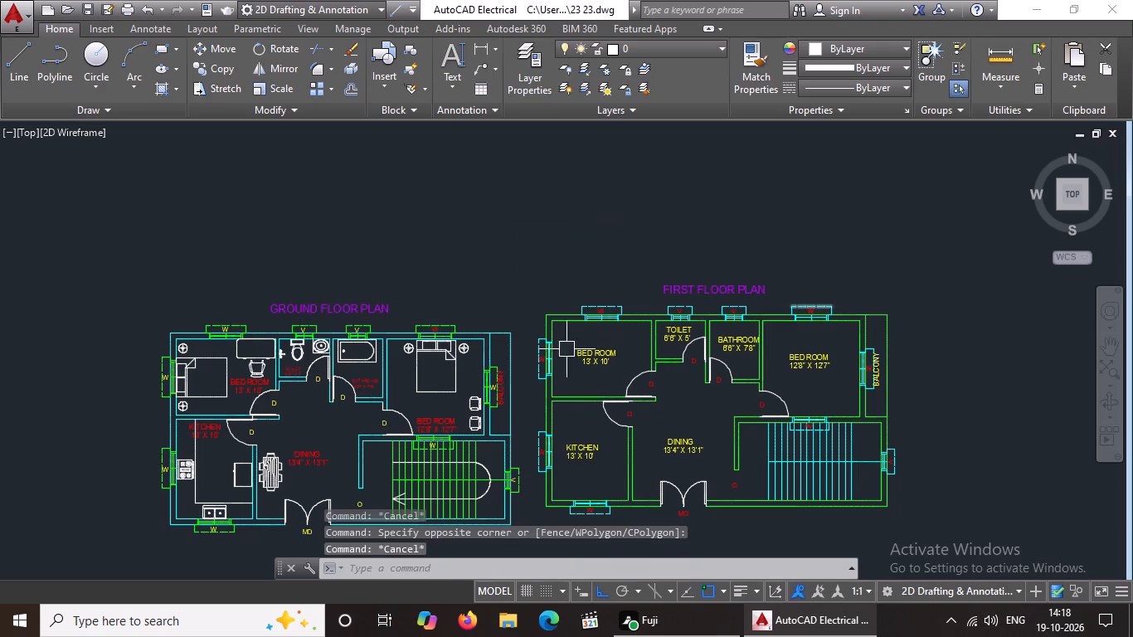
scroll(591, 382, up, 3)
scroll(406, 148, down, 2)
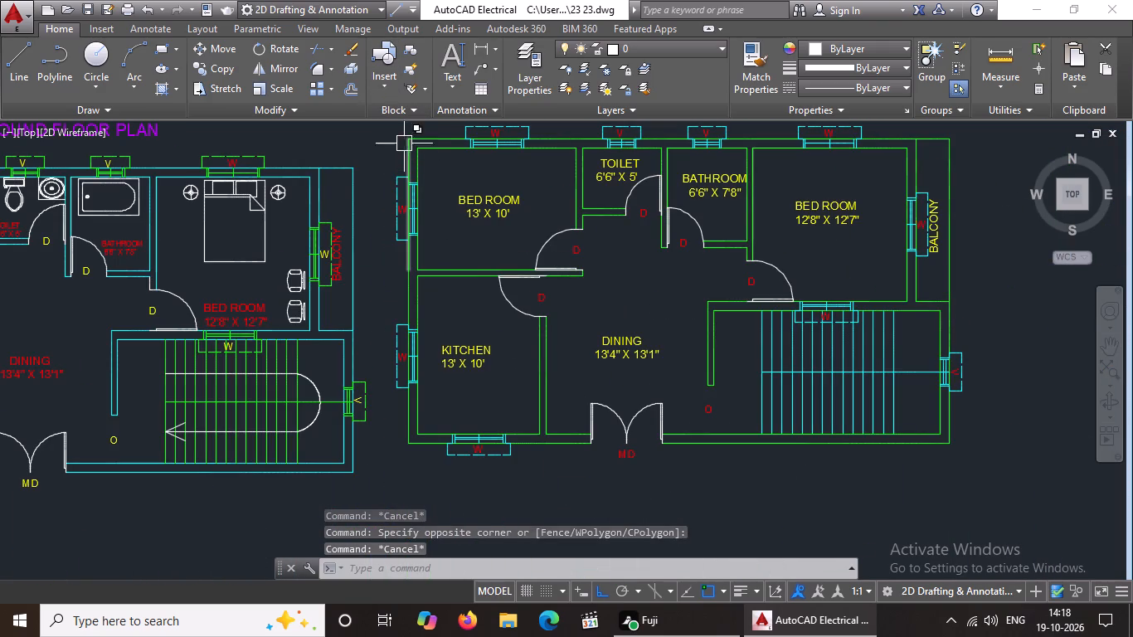
Copy the entire first floor plan with its title and place the copy, with Ortho off, in the empty area above the two plans.
middle_drag(405, 155, 387, 251)
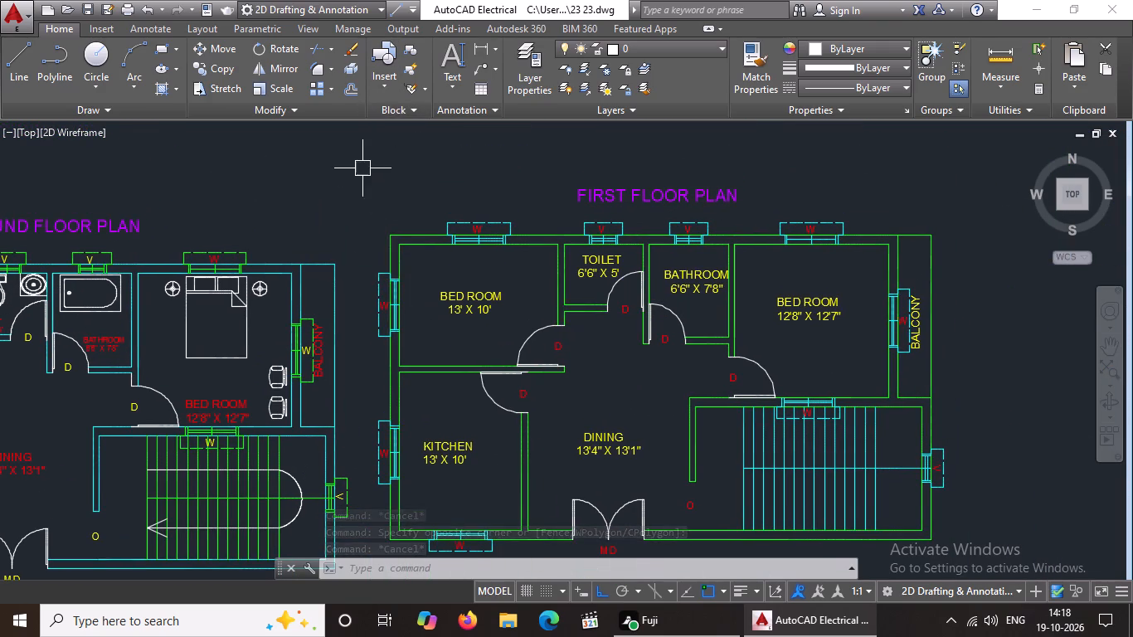
drag(362, 165, 364, 175)
scroll(604, 366, down, 3)
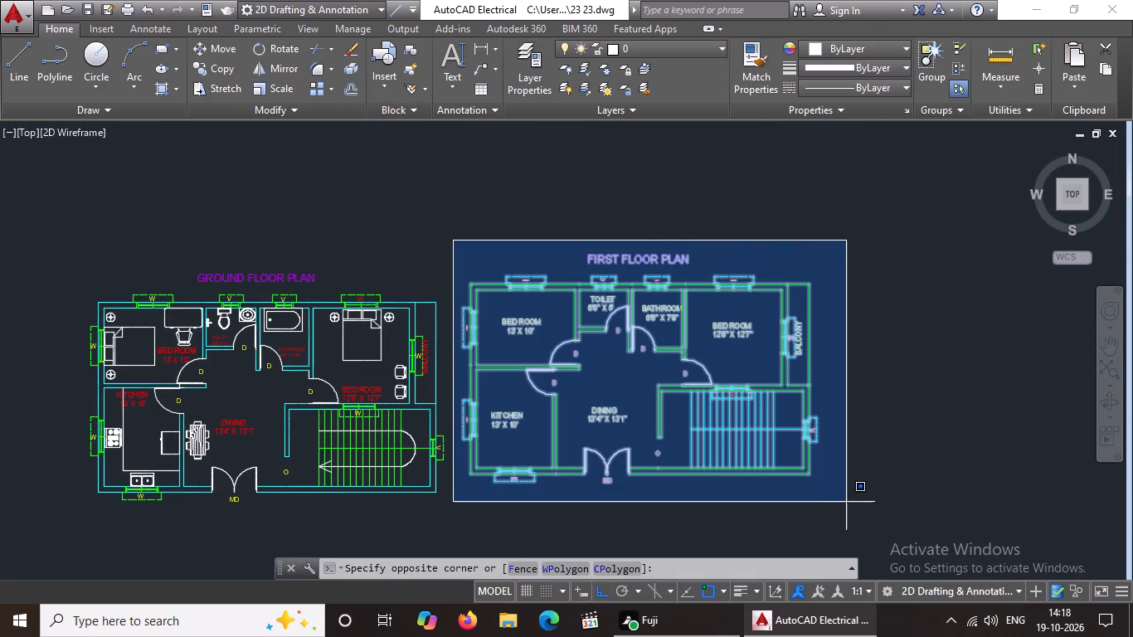
click(851, 502)
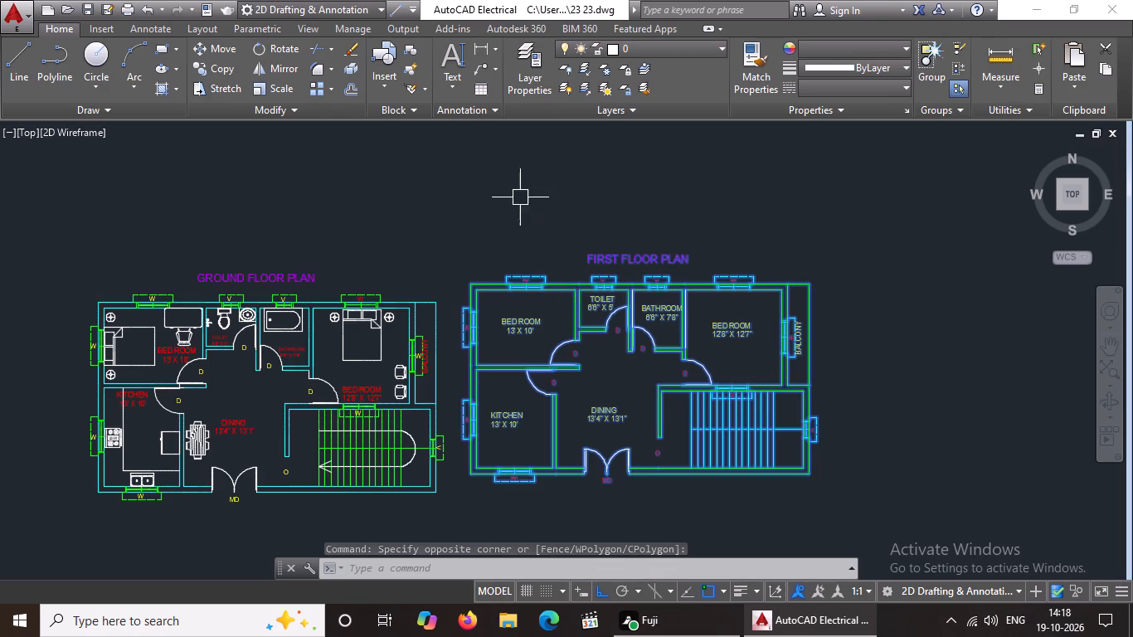
drag(207, 62, 215, 77)
click(623, 373)
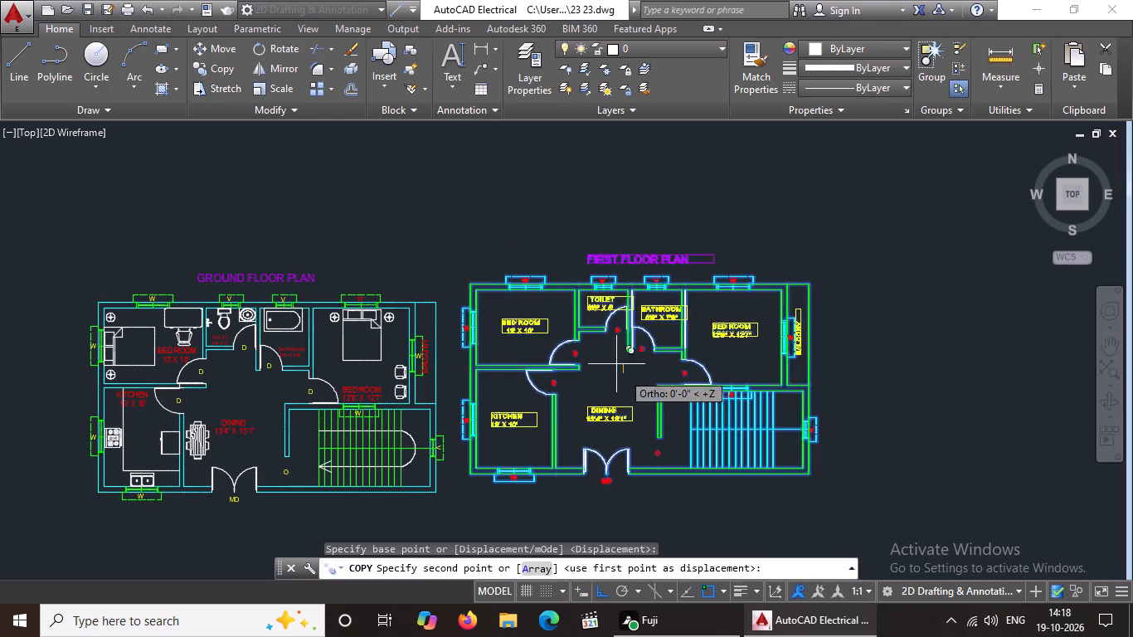
scroll(605, 342, down, 3)
middle_drag(601, 367, 592, 465)
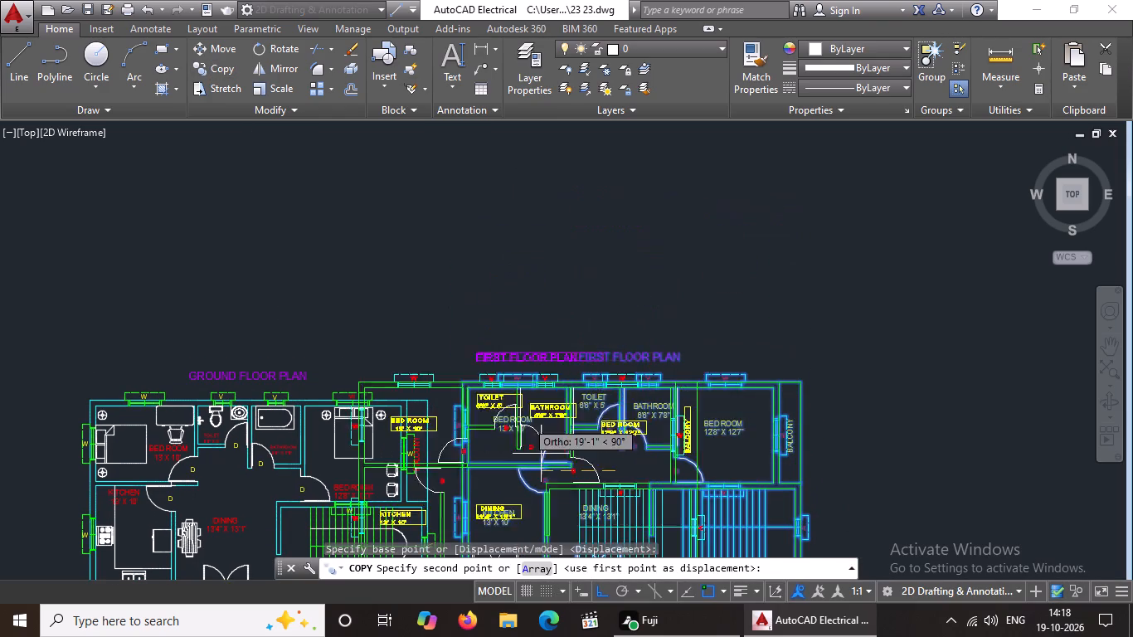
click(610, 592)
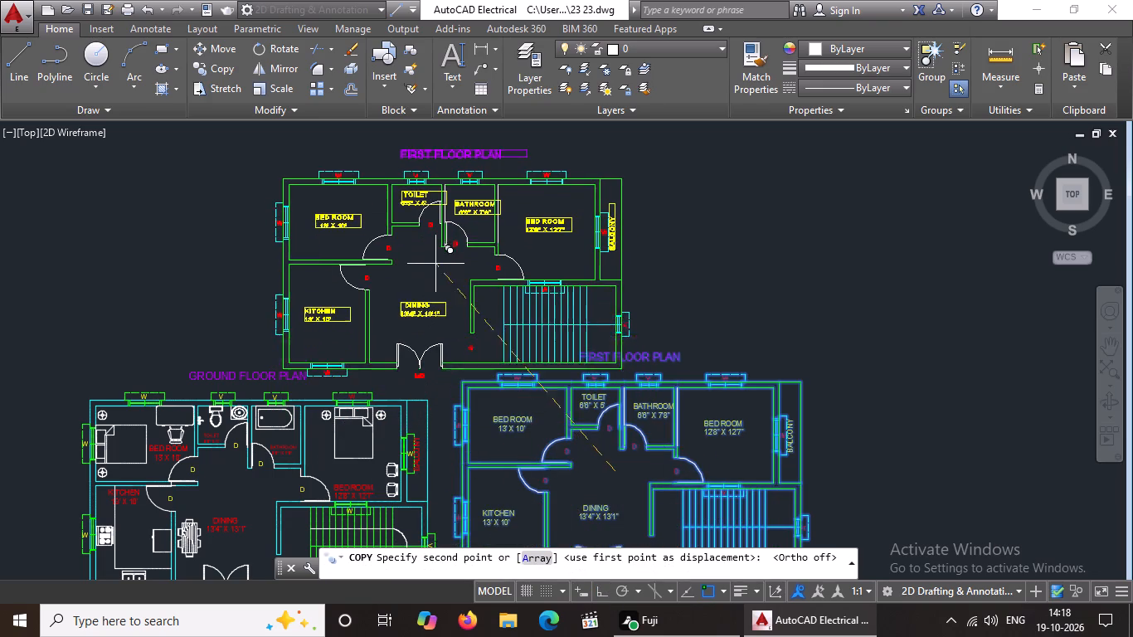
click(429, 214)
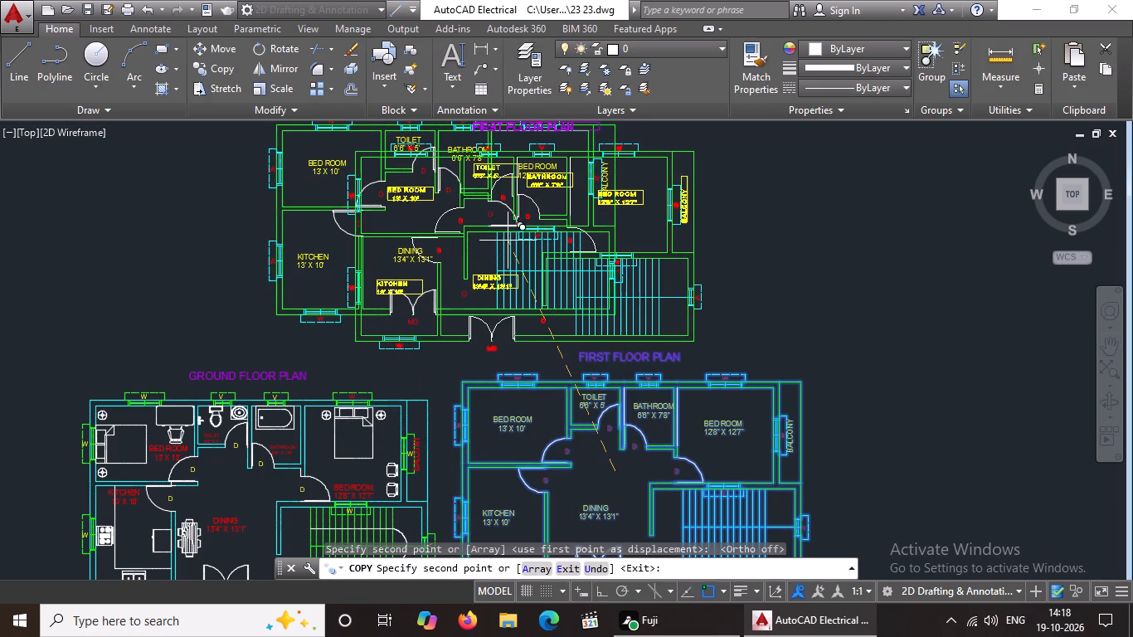
middle_drag(508, 241, 488, 352)
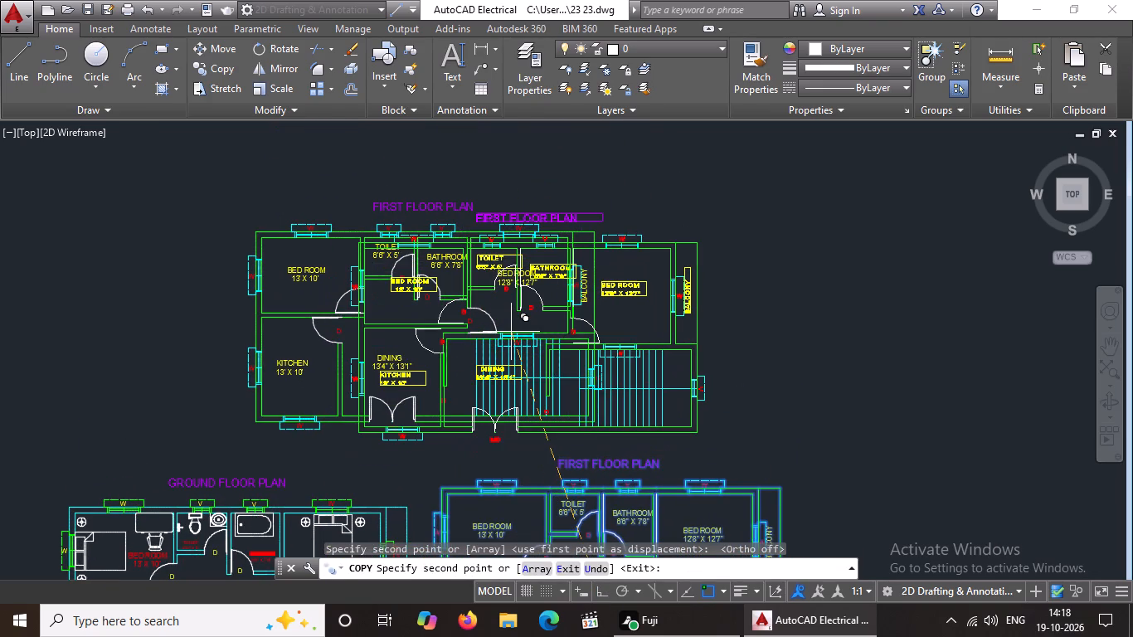
key(Escape)
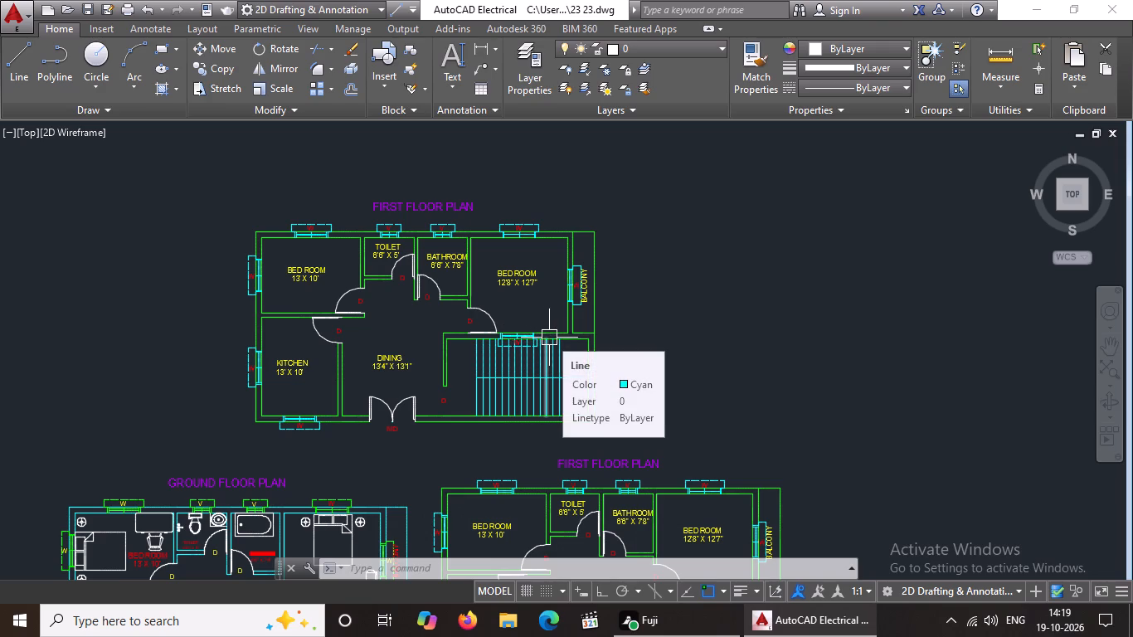
Delete the MD label and both leaves of the main double door from the upper plan copy.
scroll(396, 437, up, 3)
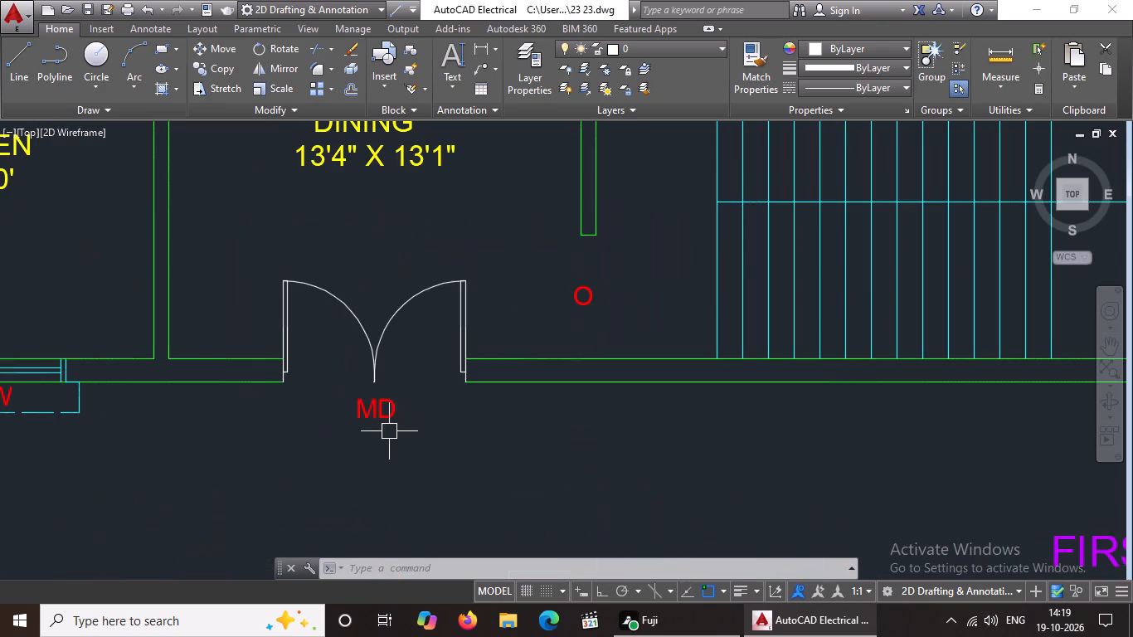
click(377, 419)
key(Delete)
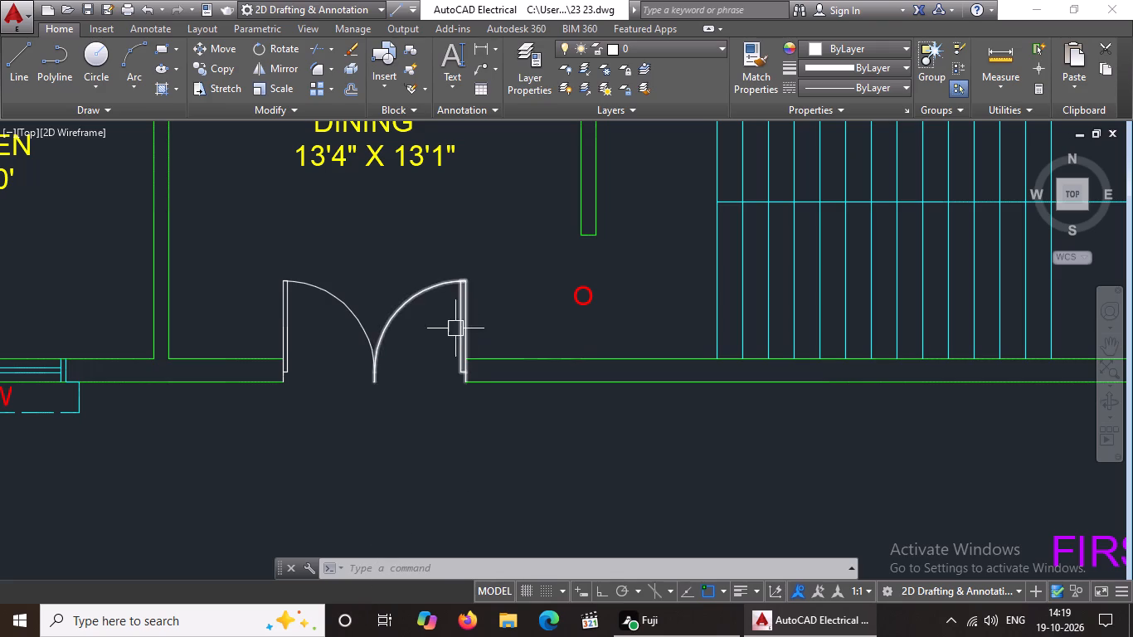
click(456, 308)
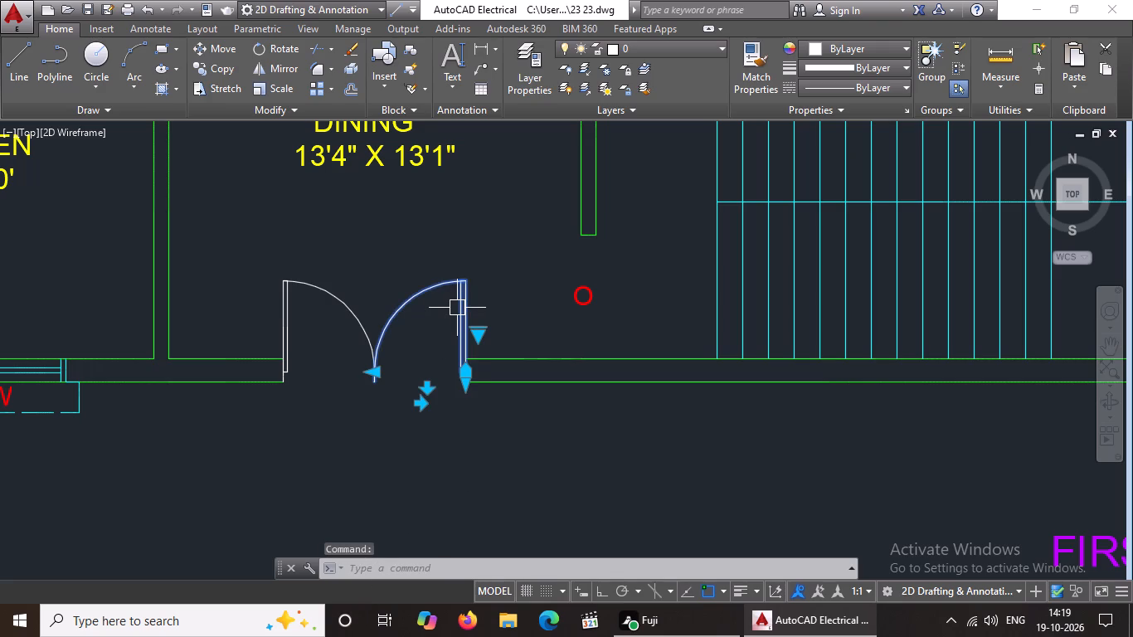
key(Delete)
scroll(457, 308, down, 2)
click(414, 318)
key(Delete)
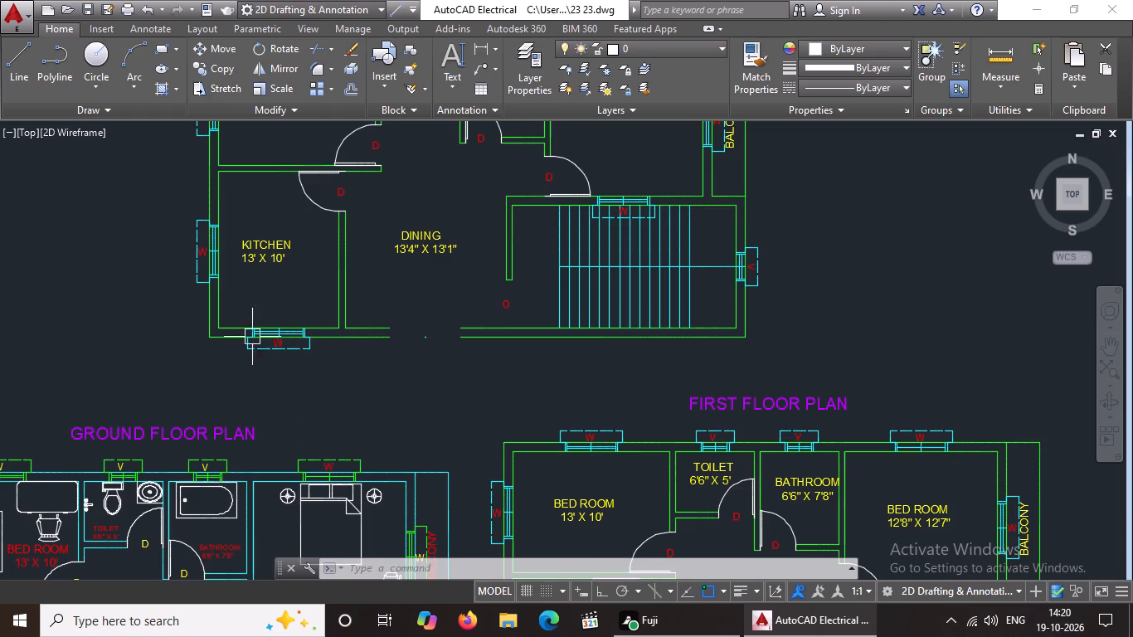
Delete the kitchen's south window and the opening symbol on the staircase's east wall, including their labels, from the upper plan copy.
drag(232, 302, 236, 323)
click(335, 397)
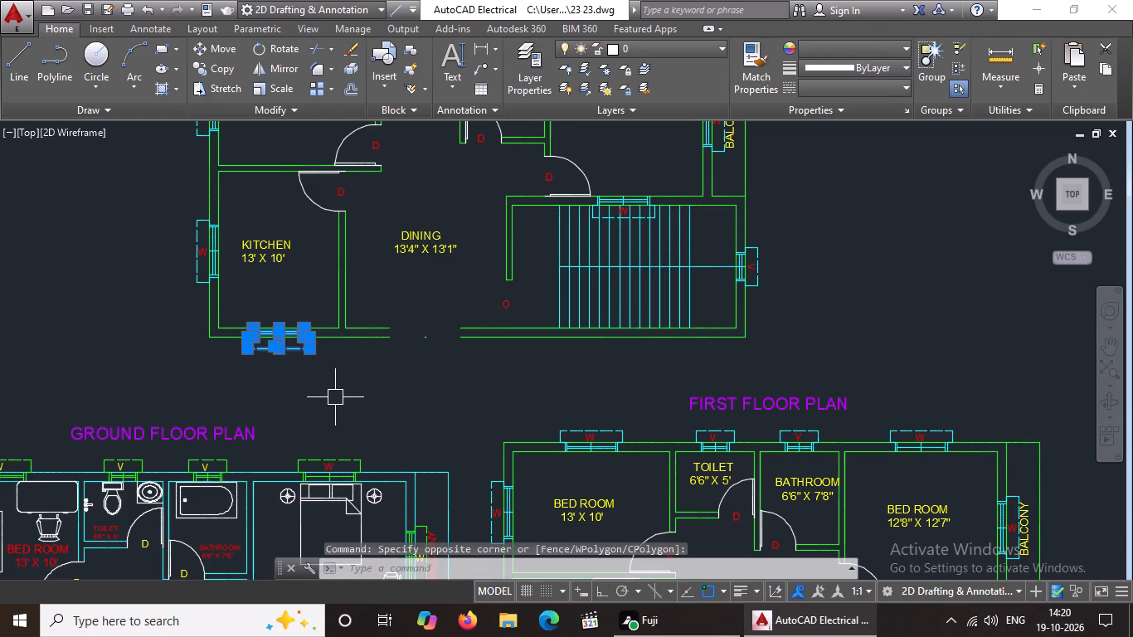
key(Delete)
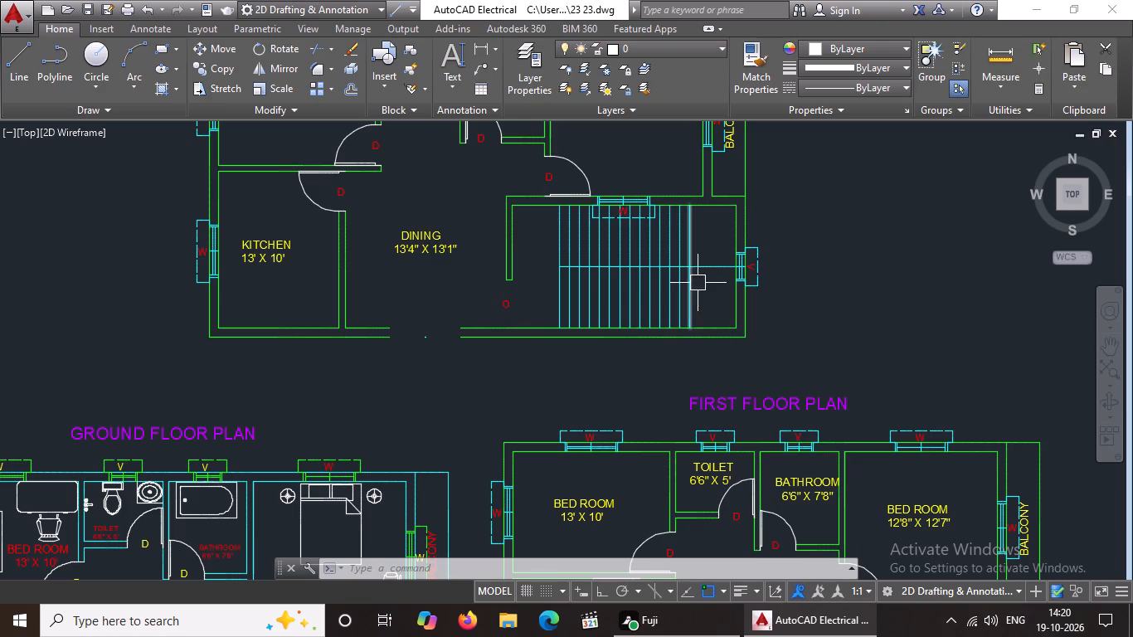
click(724, 241)
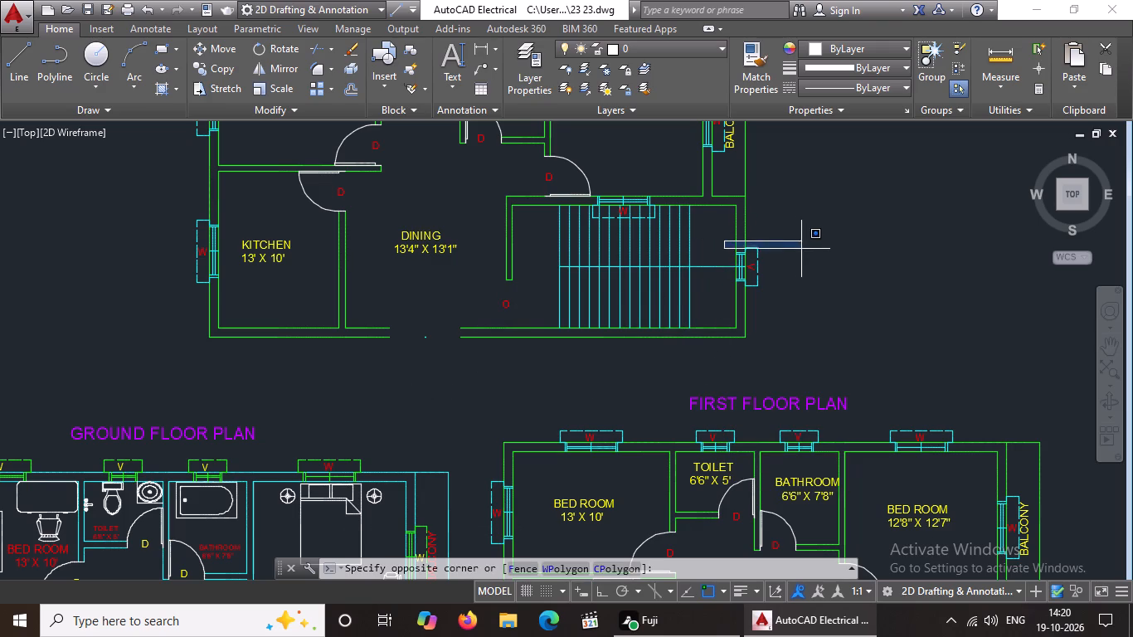
click(802, 301)
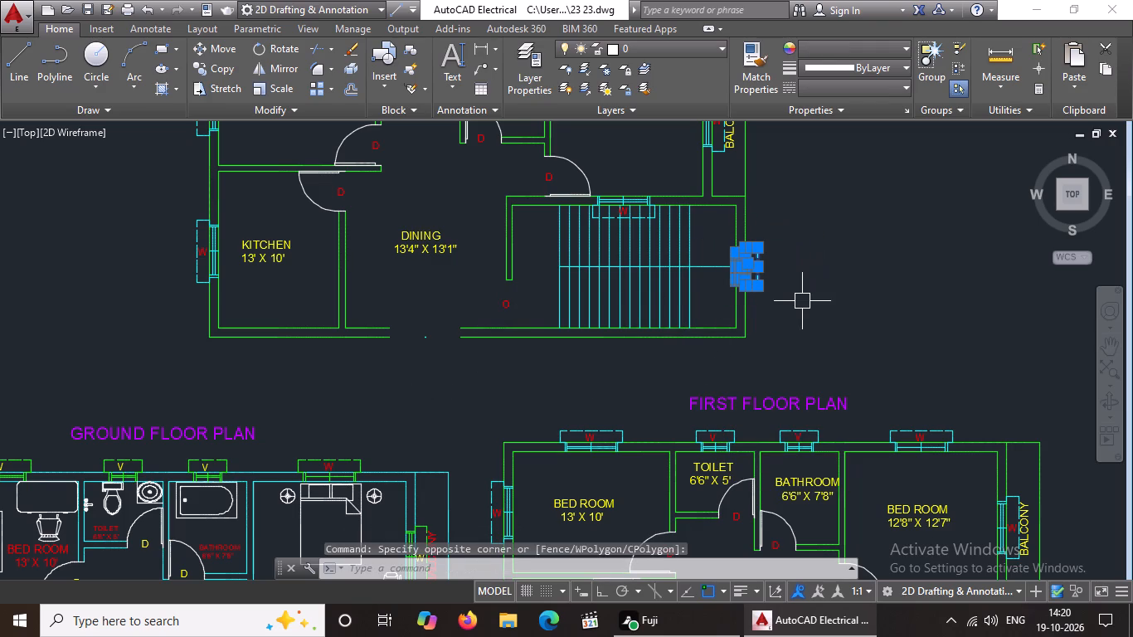
key(Delete)
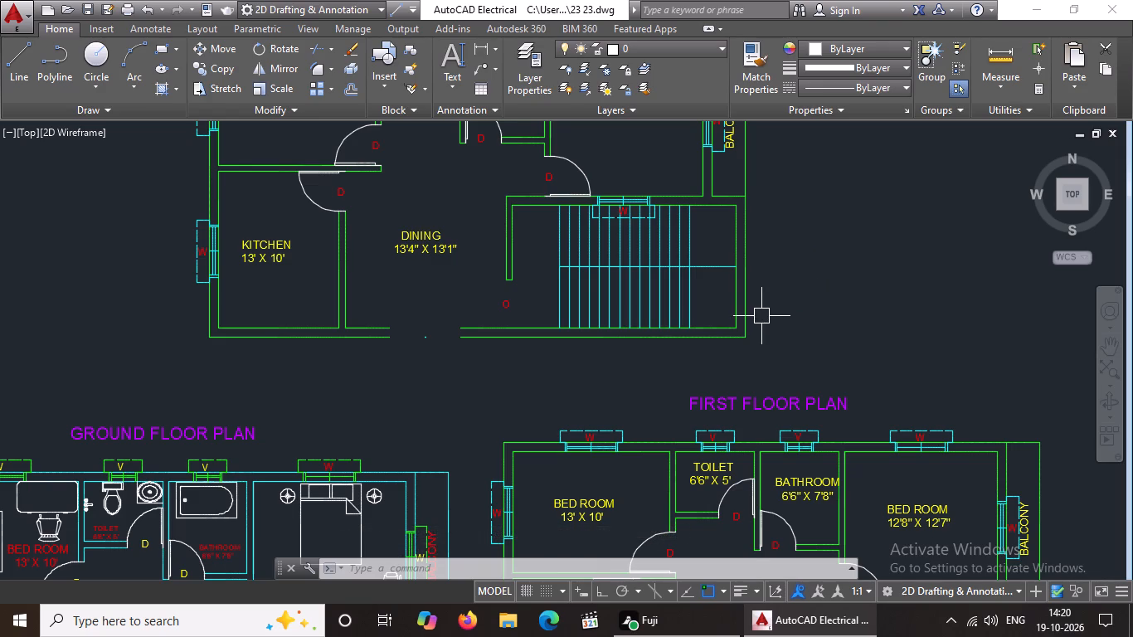
Delete the kitchen's west window and its label from the upper plan copy.
scroll(762, 315, down, 1)
middle_drag(445, 319, 450, 377)
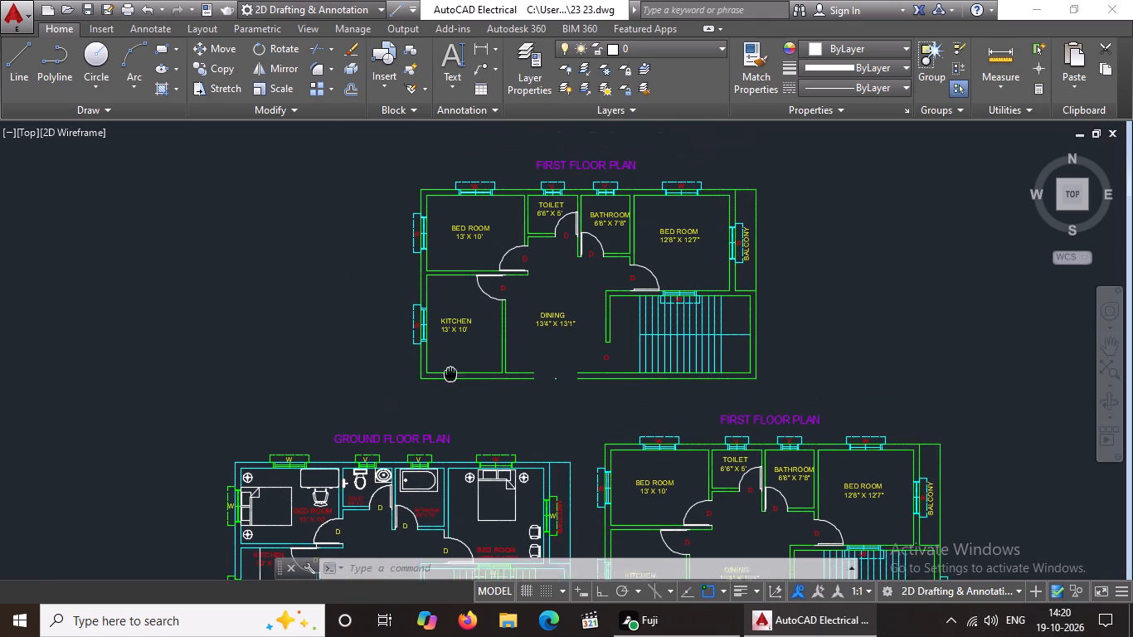
middle_drag(450, 377, 451, 384)
click(386, 305)
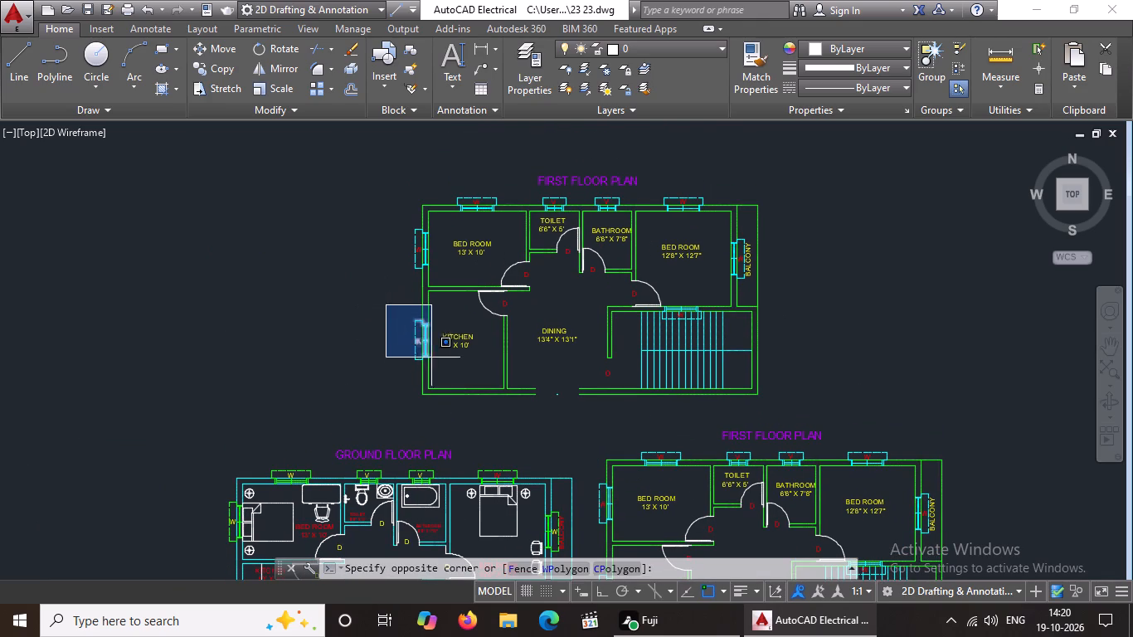
click(435, 364)
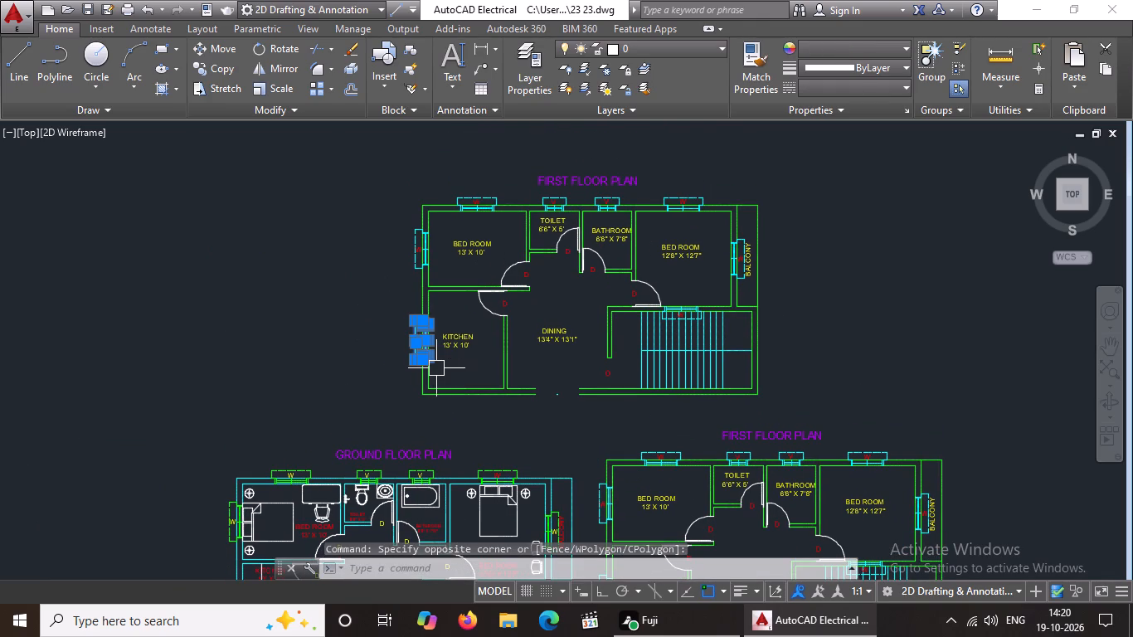
key(Delete)
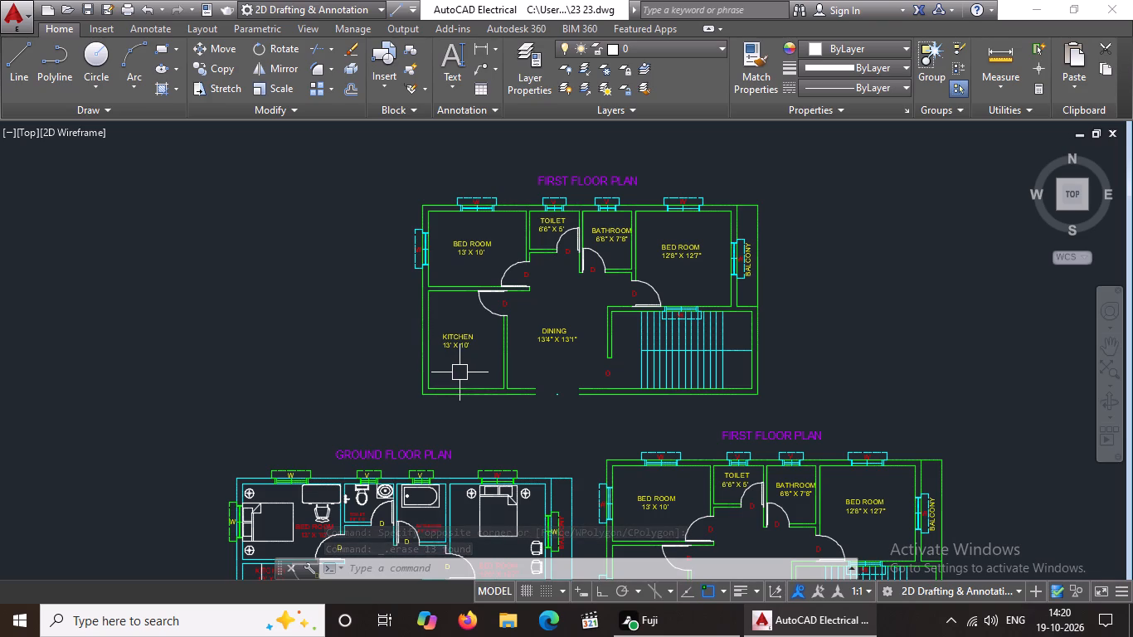
Delete the KITCHEN 13' X 10' and DINING 13'4" X 13'1" room labels from the upper plan copy.
click(457, 343)
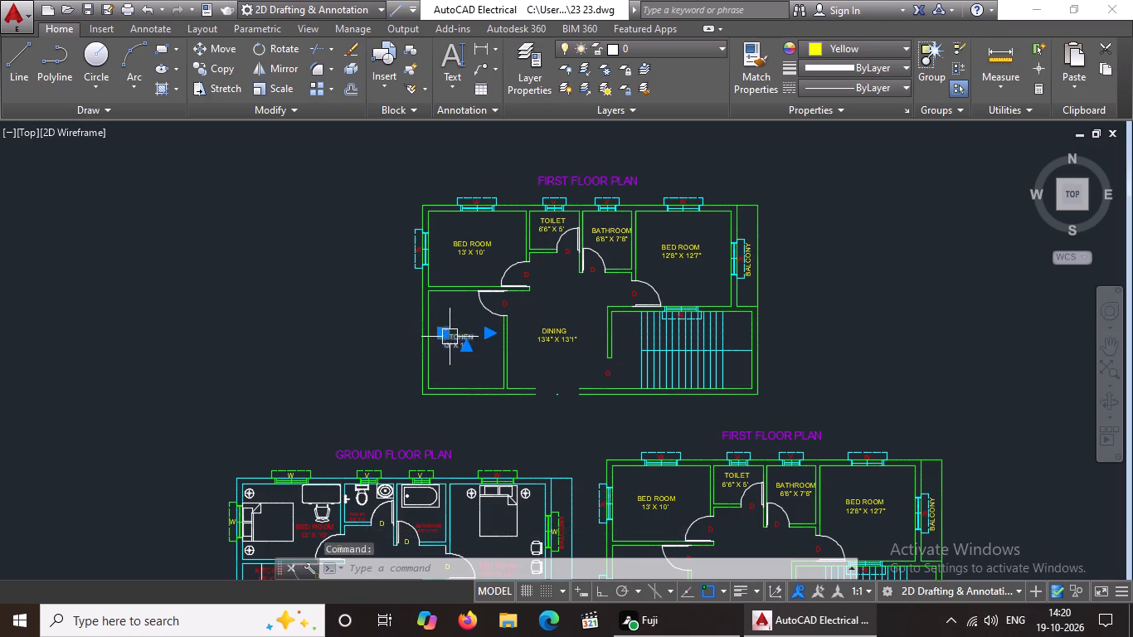
click(444, 337)
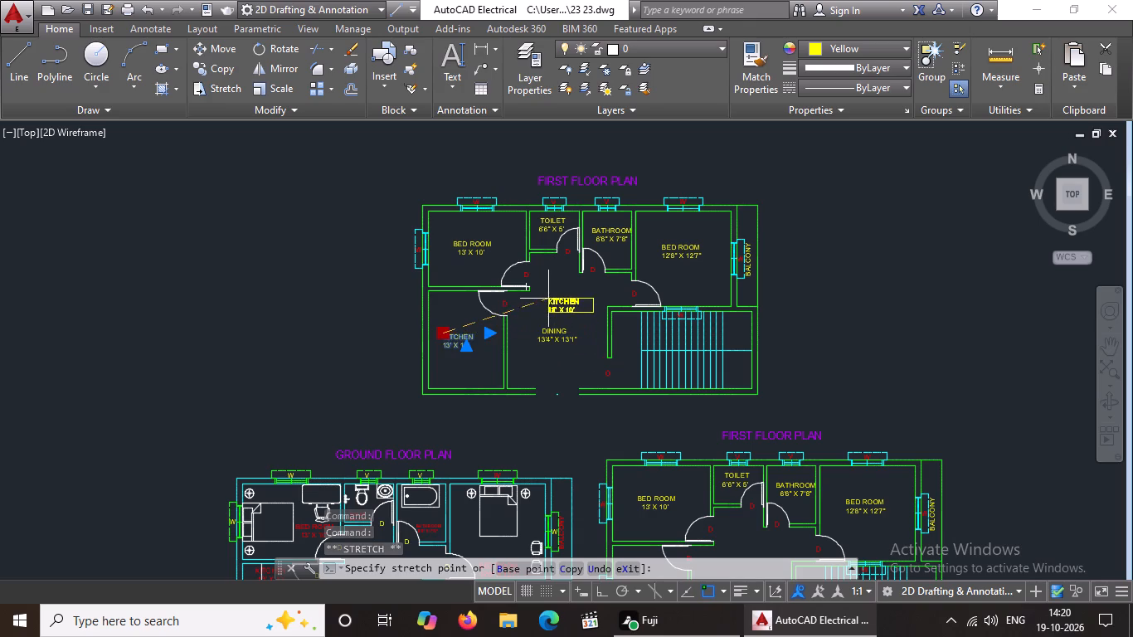
click(548, 298)
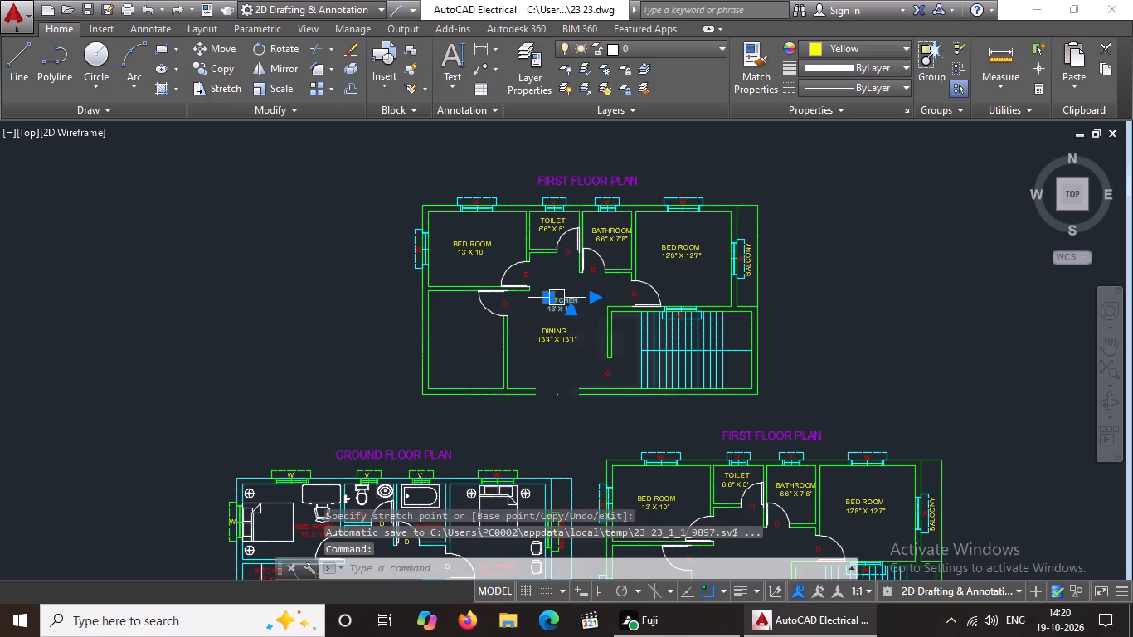
key(Delete)
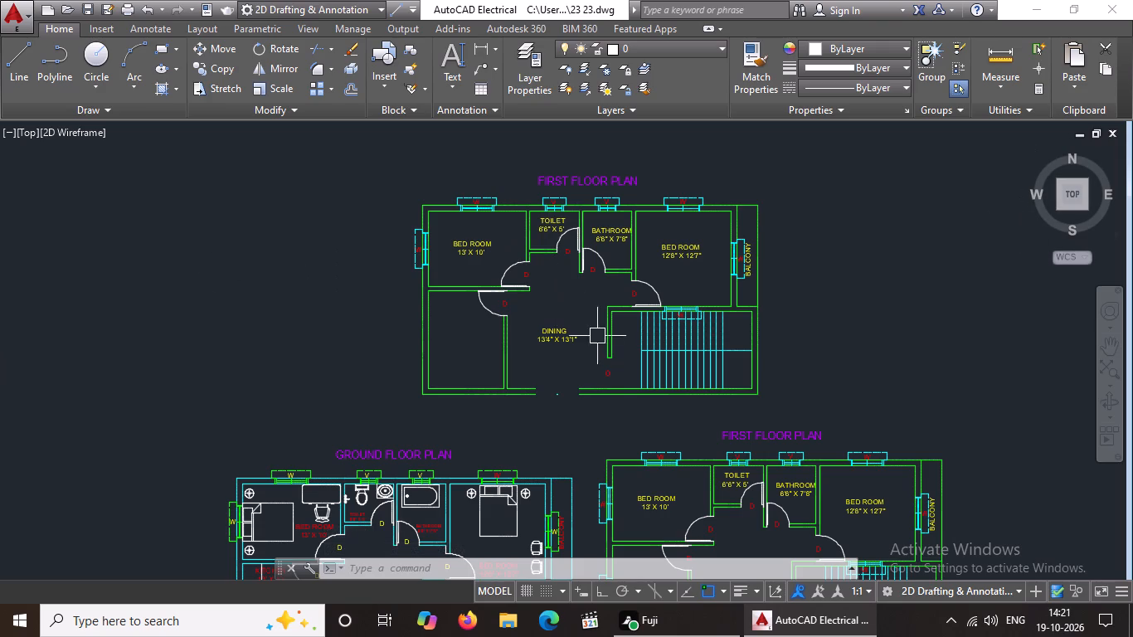
click(561, 335)
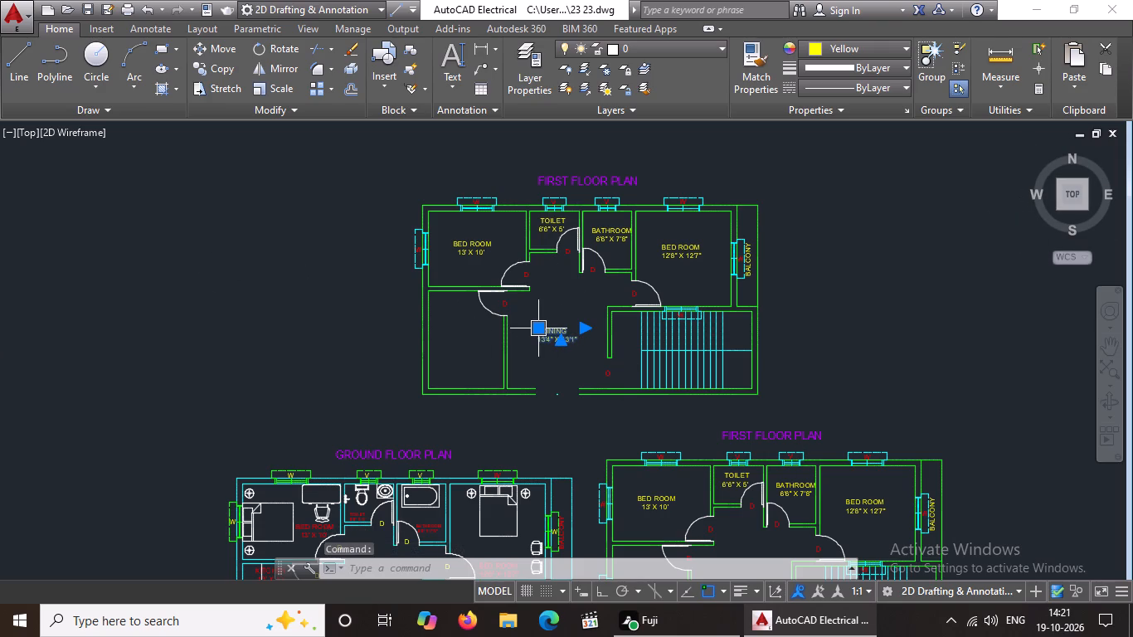
click(532, 327)
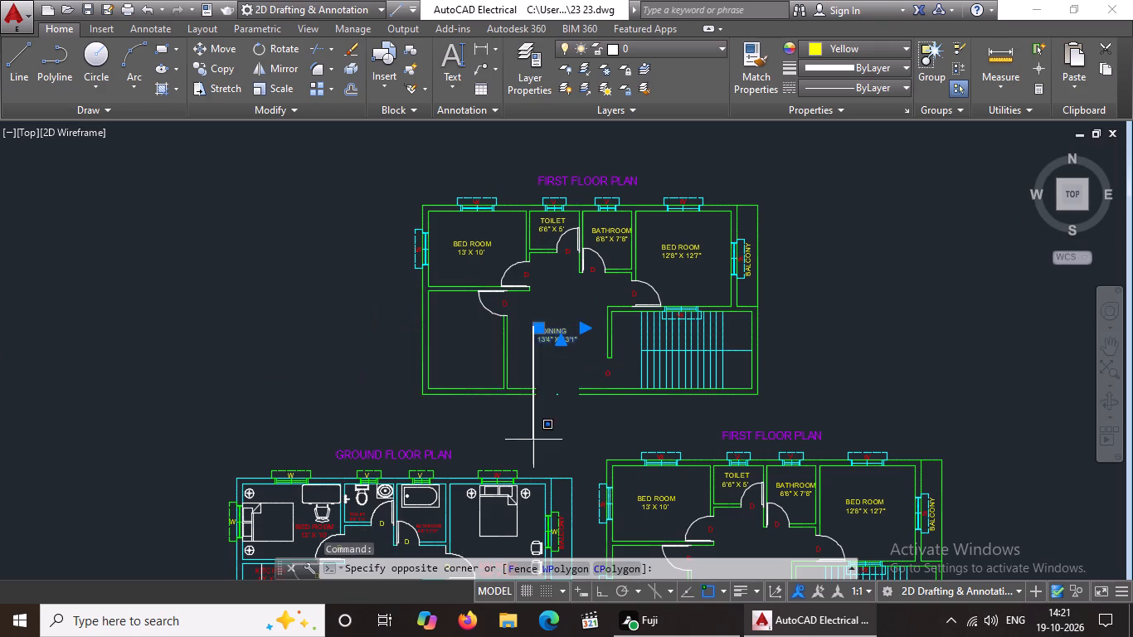
click(560, 338)
click(560, 338)
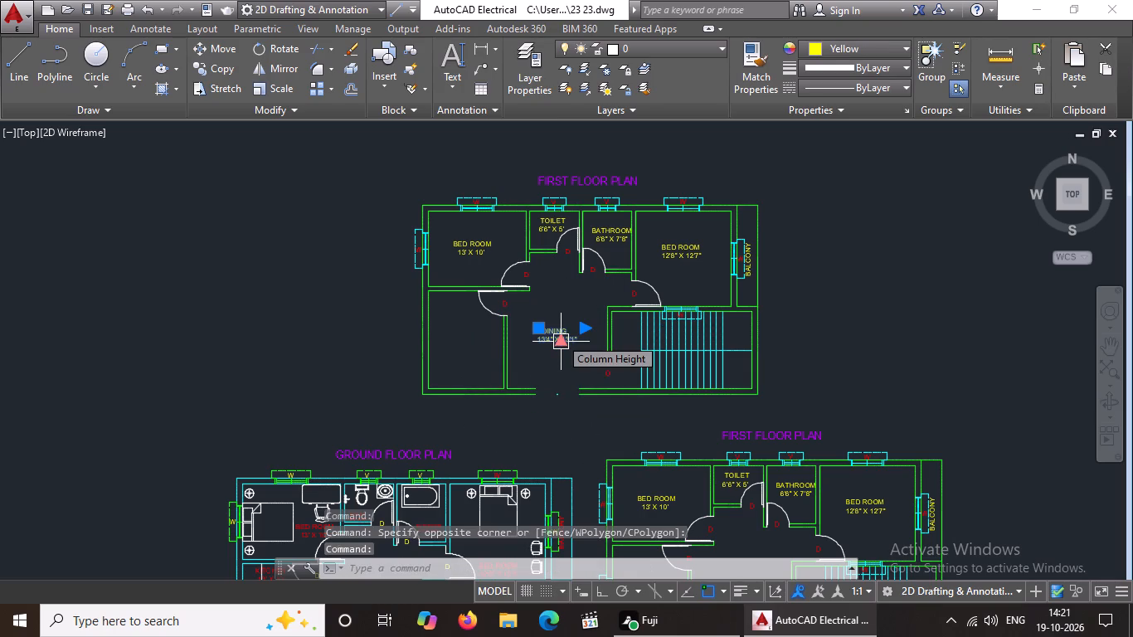
key(Delete)
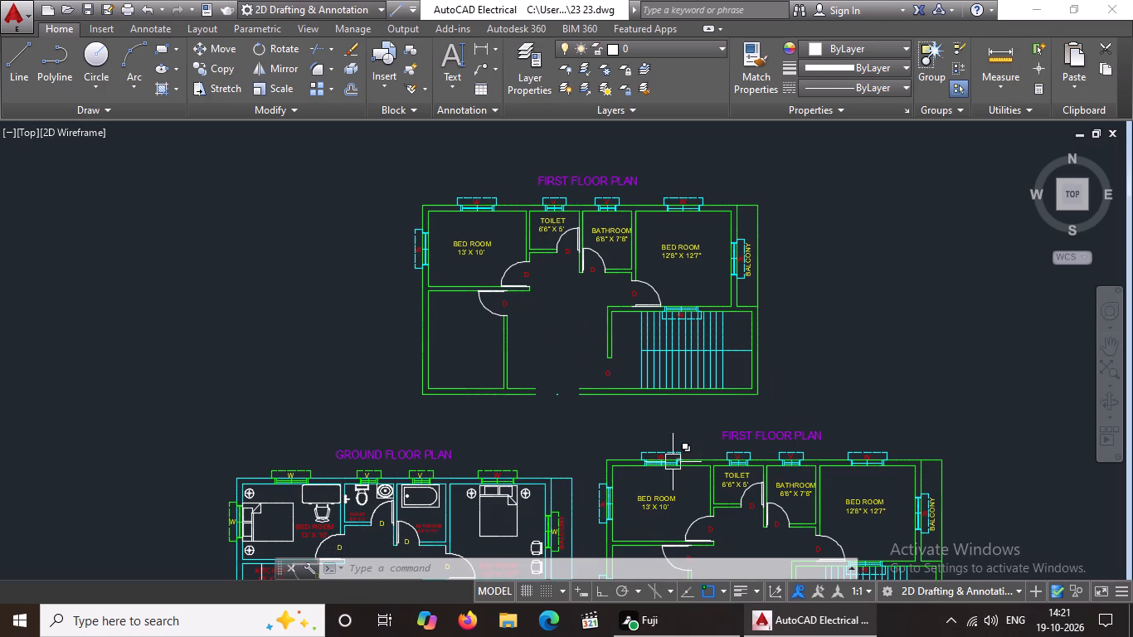
Delete the kitchen door and its D label from the upper plan copy.
click(464, 271)
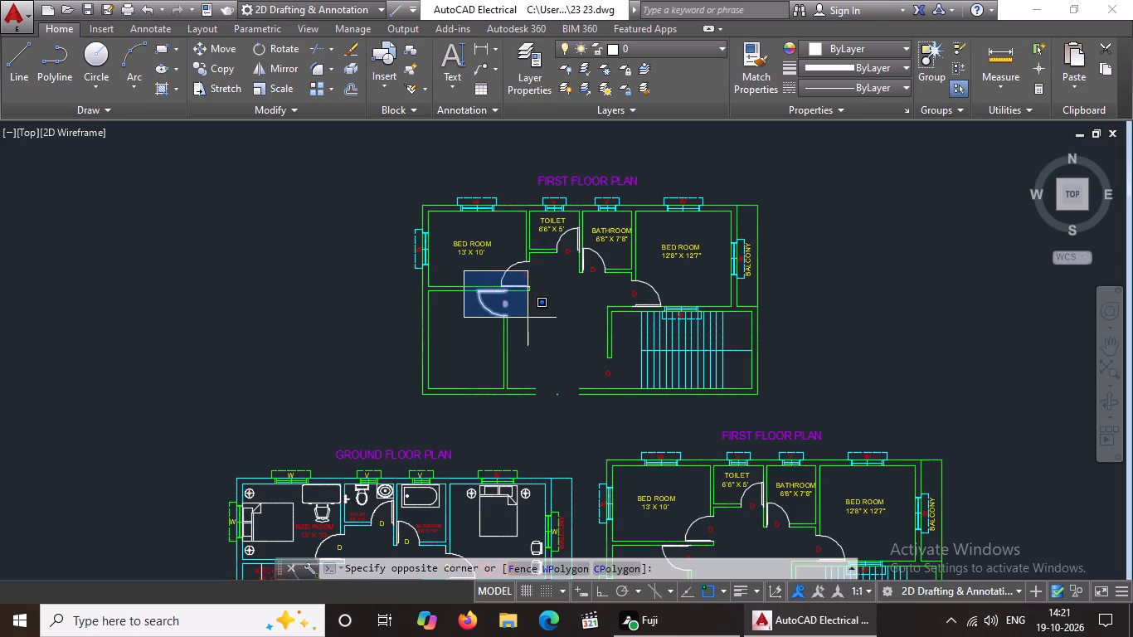
click(528, 323)
key(Delete)
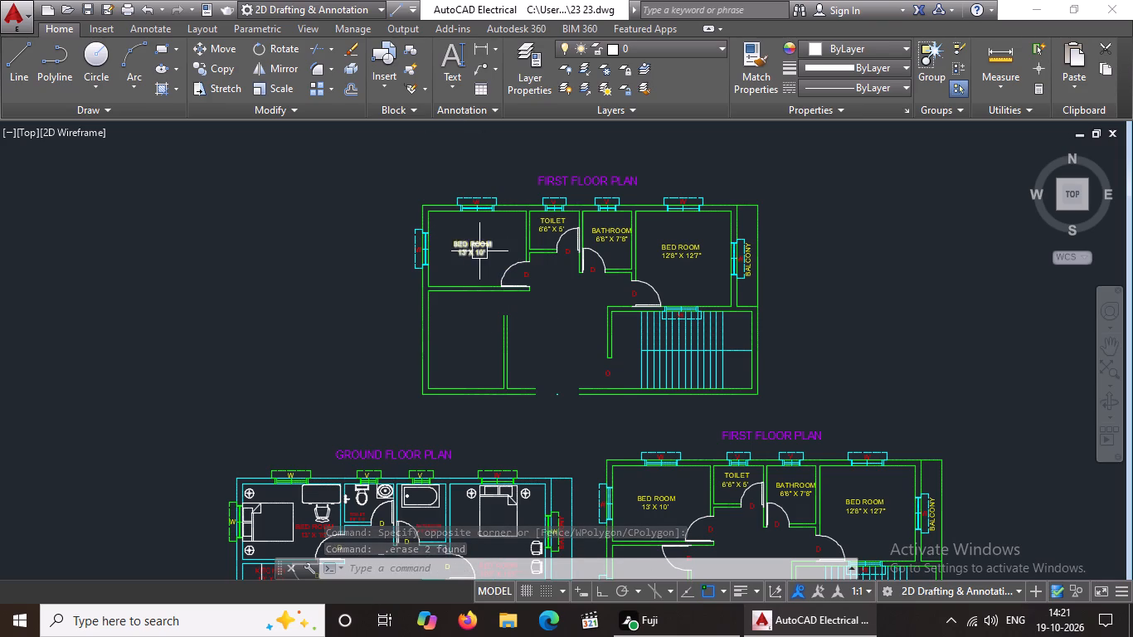
Delete the west window and its label from the 13' X 10' bedroom in the upper plan copy.
middle_drag(481, 264, 481, 310)
drag(393, 237, 402, 257)
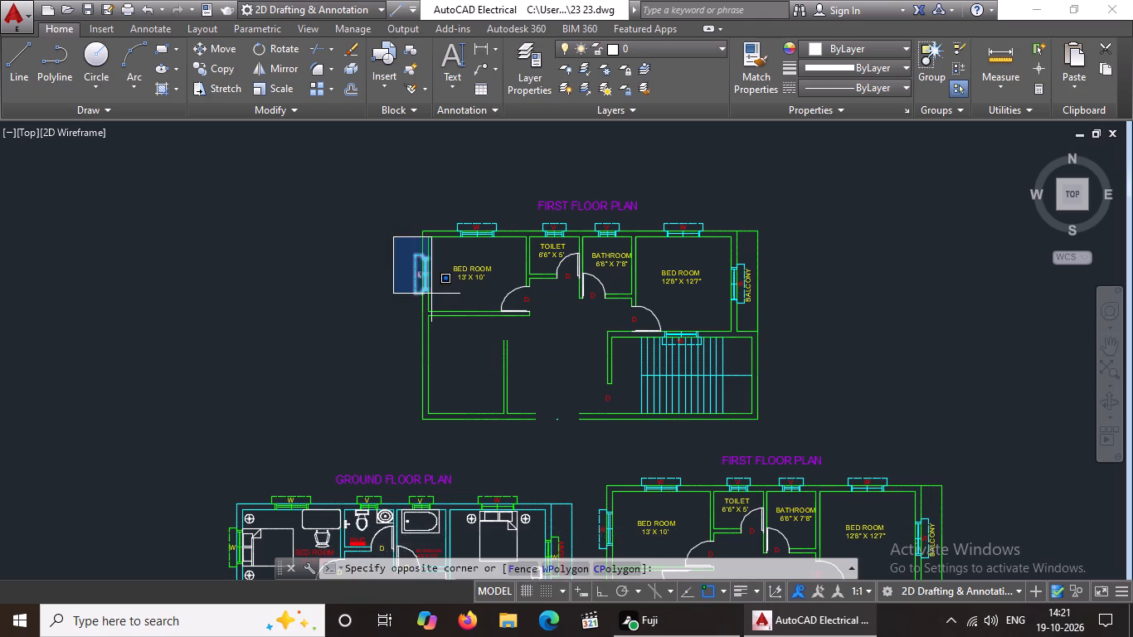
click(435, 297)
key(Delete)
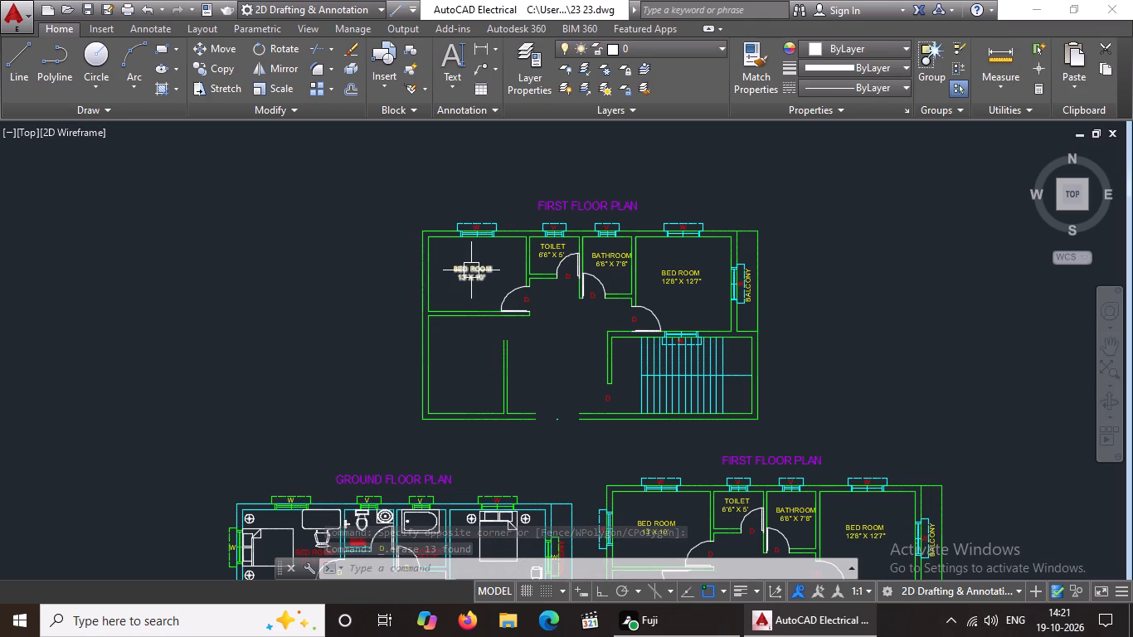
scroll(471, 270, up, 2)
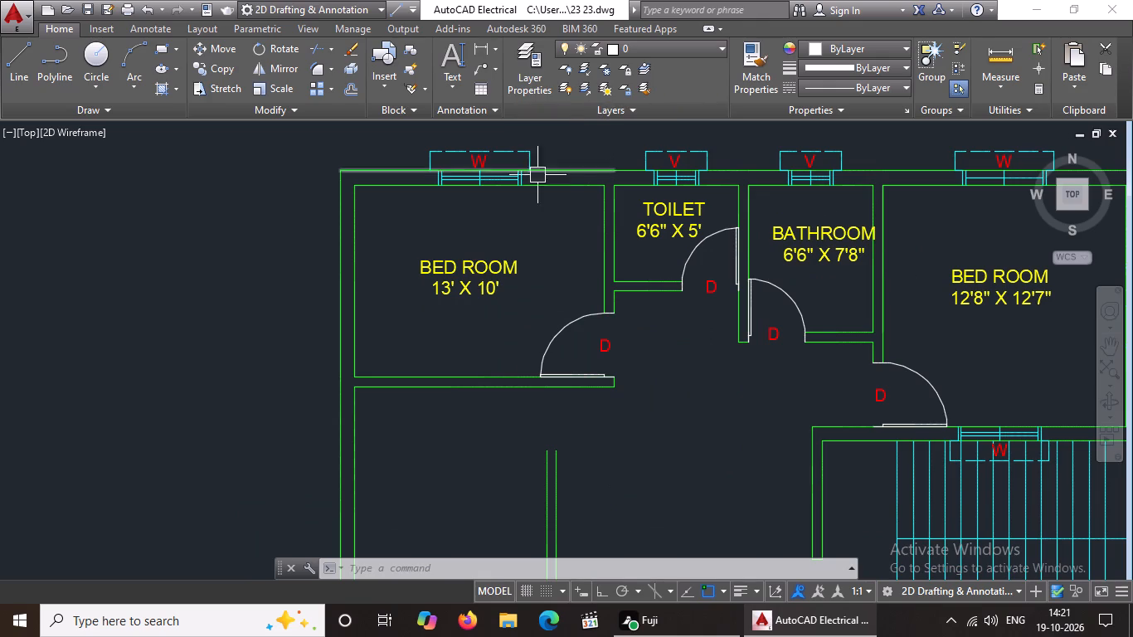
Delete the north window and its W label from the 13' X 10' bedroom in the upper plan copy.
scroll(444, 217, down, 1)
middle_drag(444, 217, 438, 254)
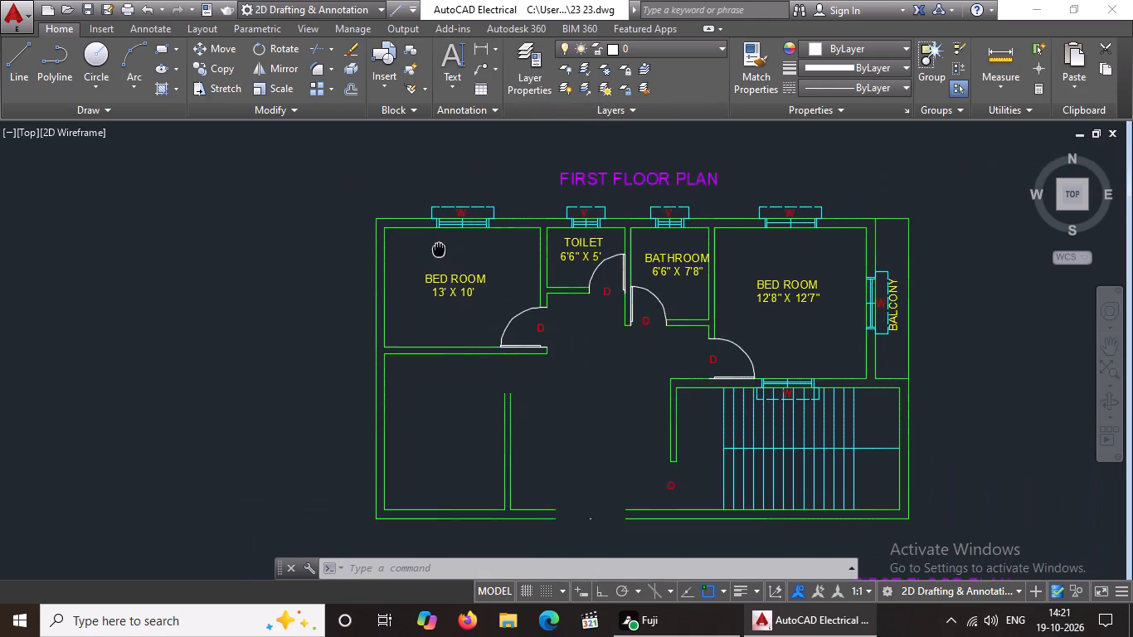
middle_drag(438, 254, 435, 257)
drag(396, 182, 469, 284)
drag(417, 197, 420, 206)
click(498, 255)
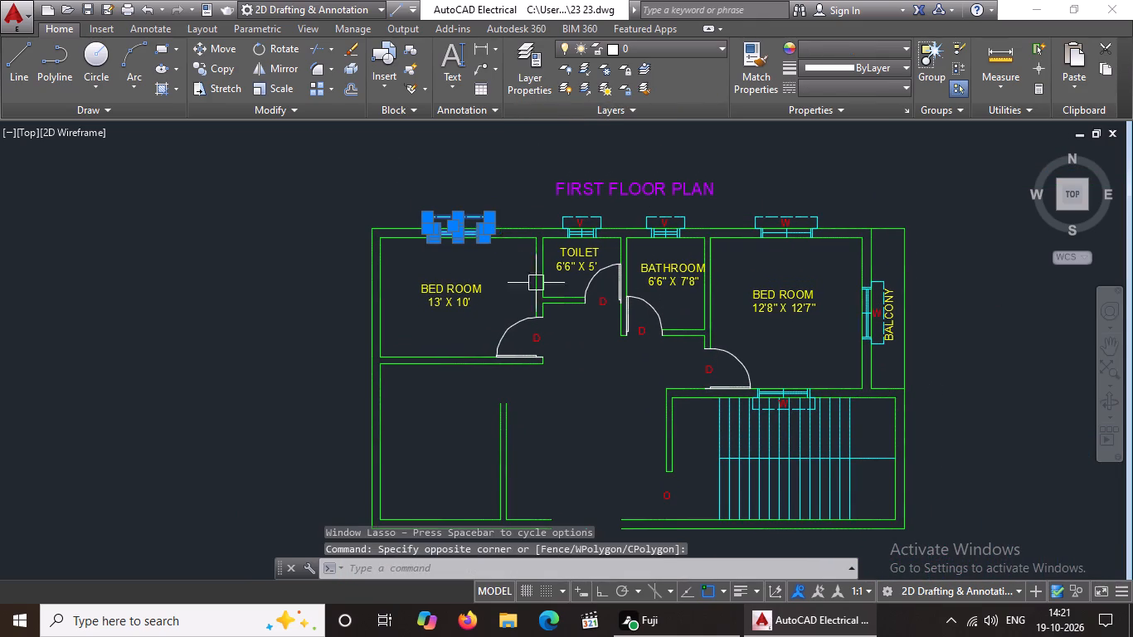
key(Delete)
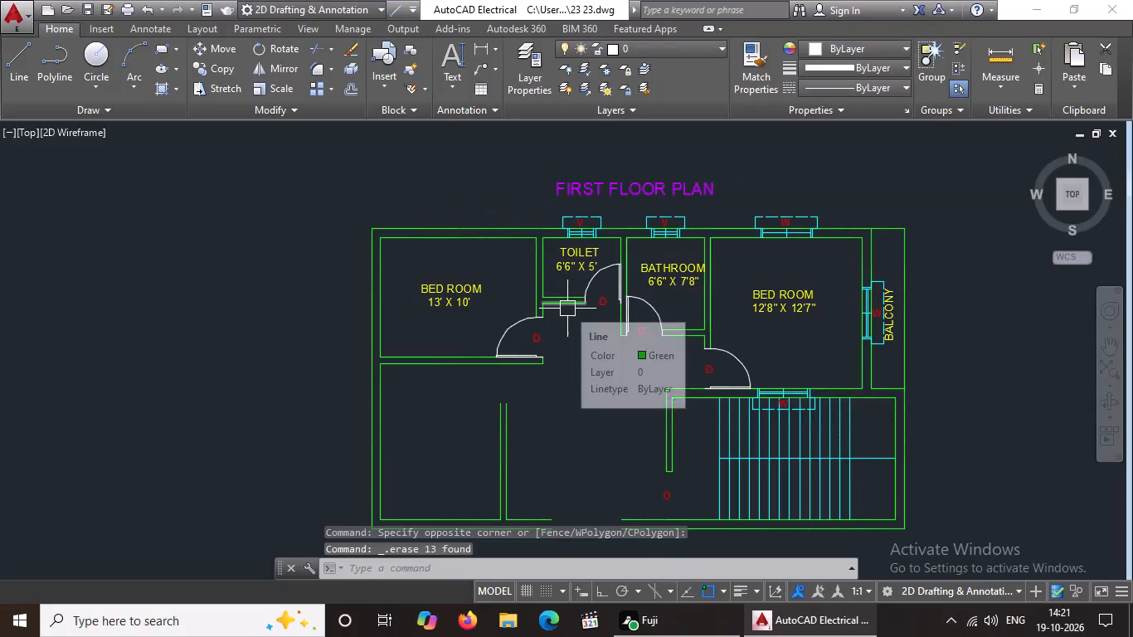
Delete the FIRST FLOOR PLAN title above the upper plan copy.
click(673, 186)
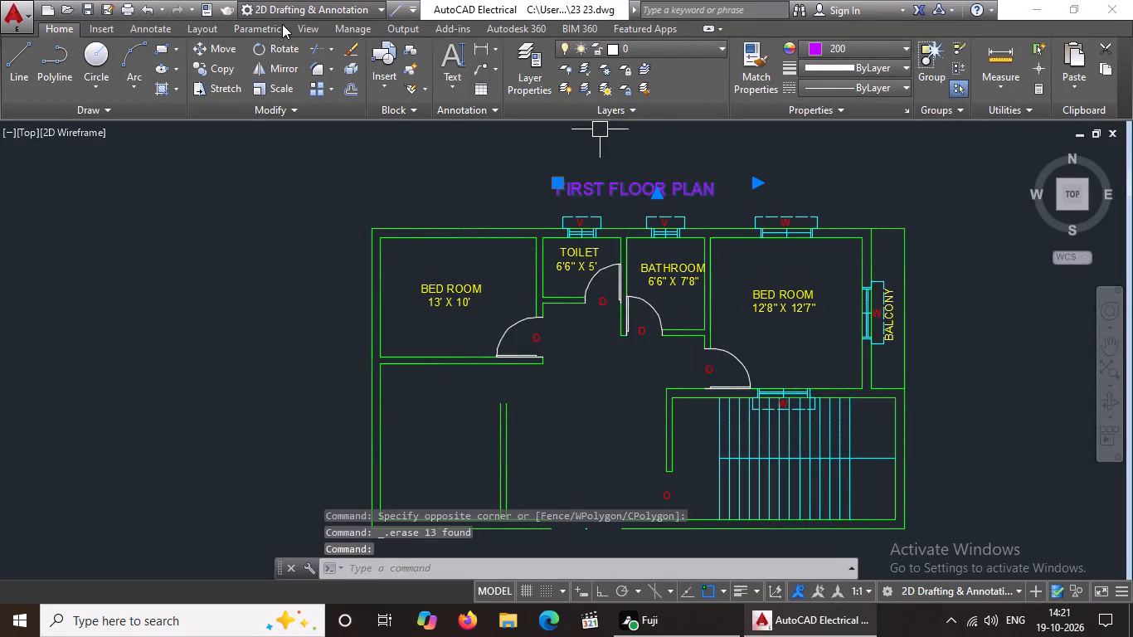
key(Delete)
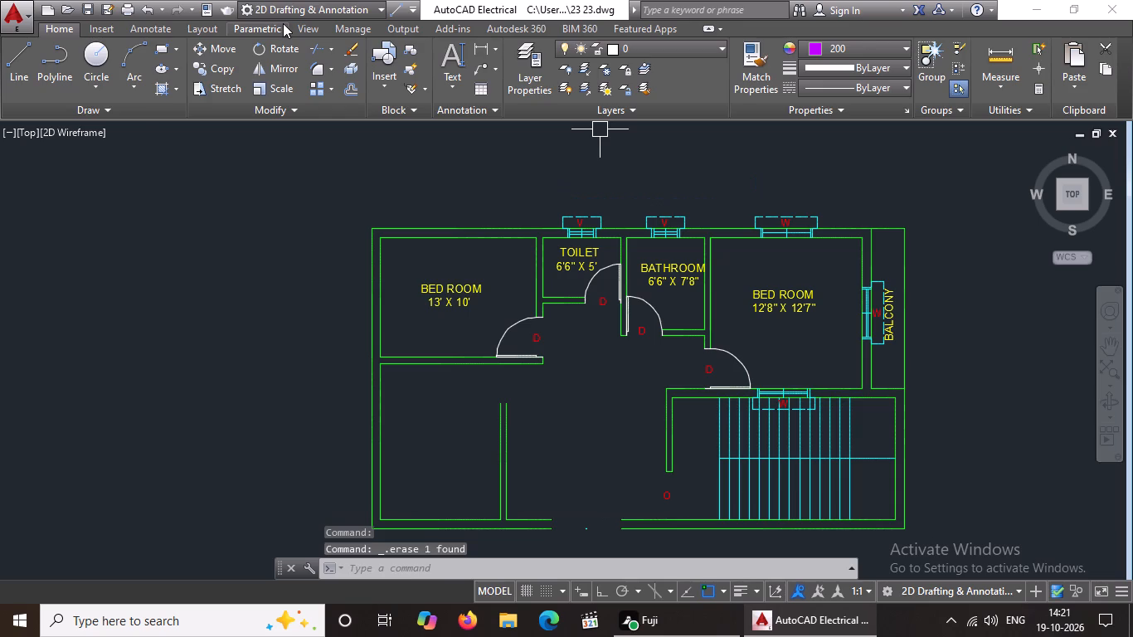
Delete the BED ROOM 13' X 10' label and that bedroom's door from the upper plan copy.
click(450, 301)
click(416, 285)
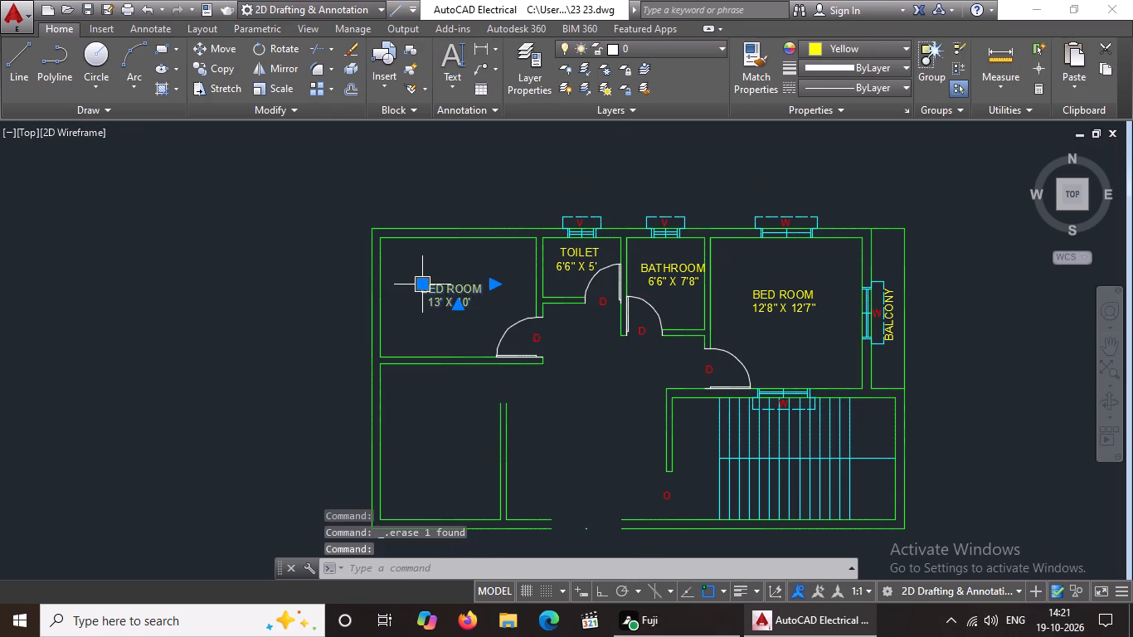
click(460, 280)
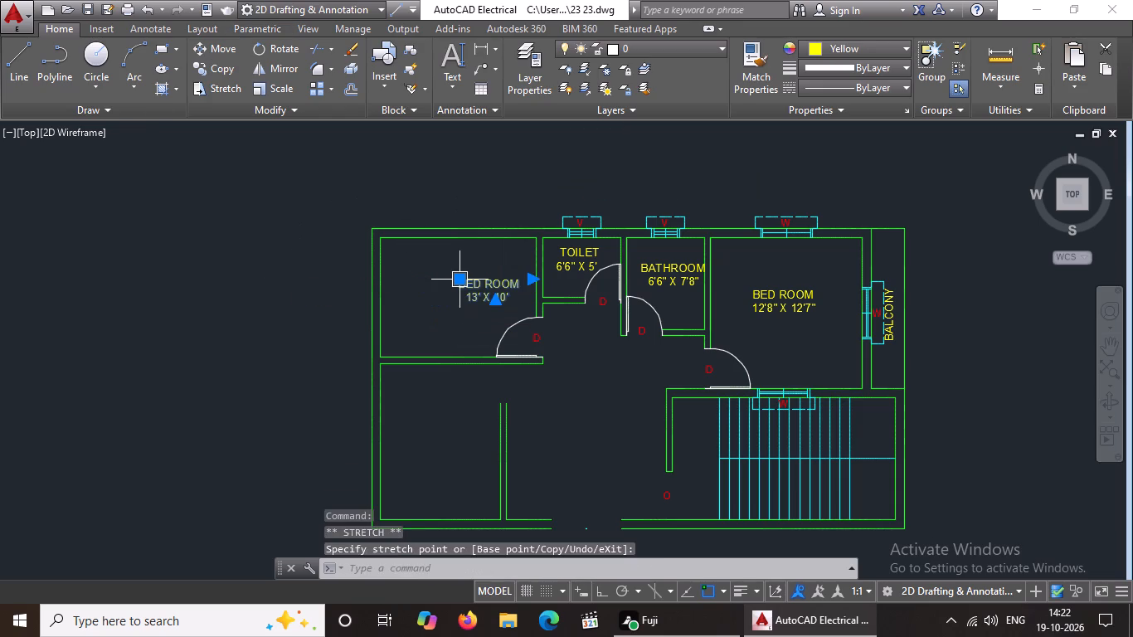
key(Delete)
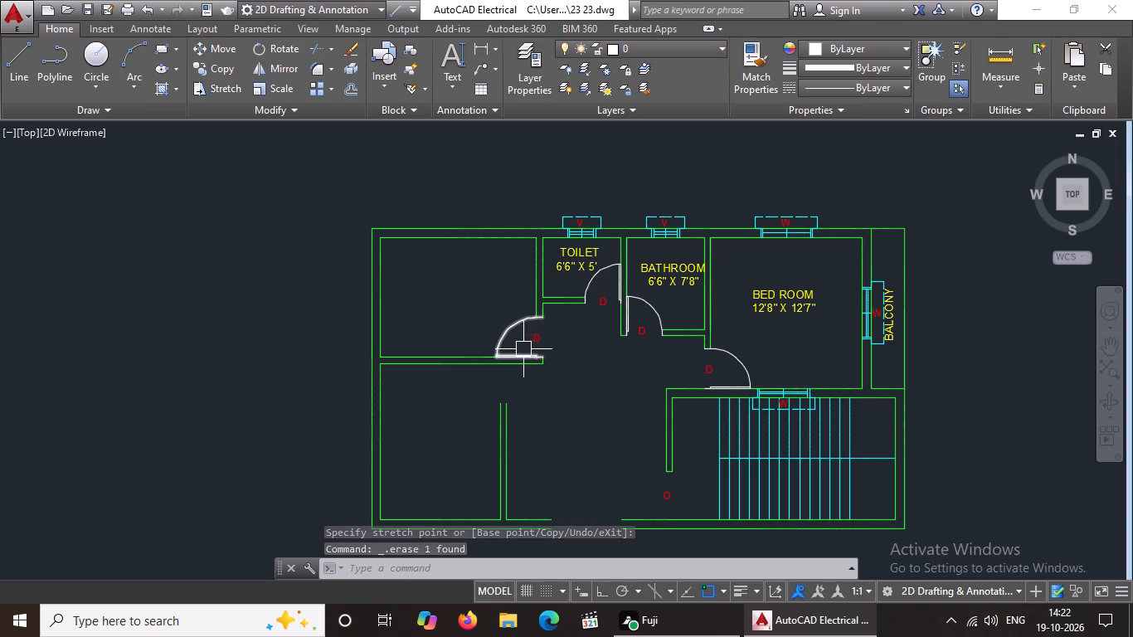
click(513, 332)
key(Return)
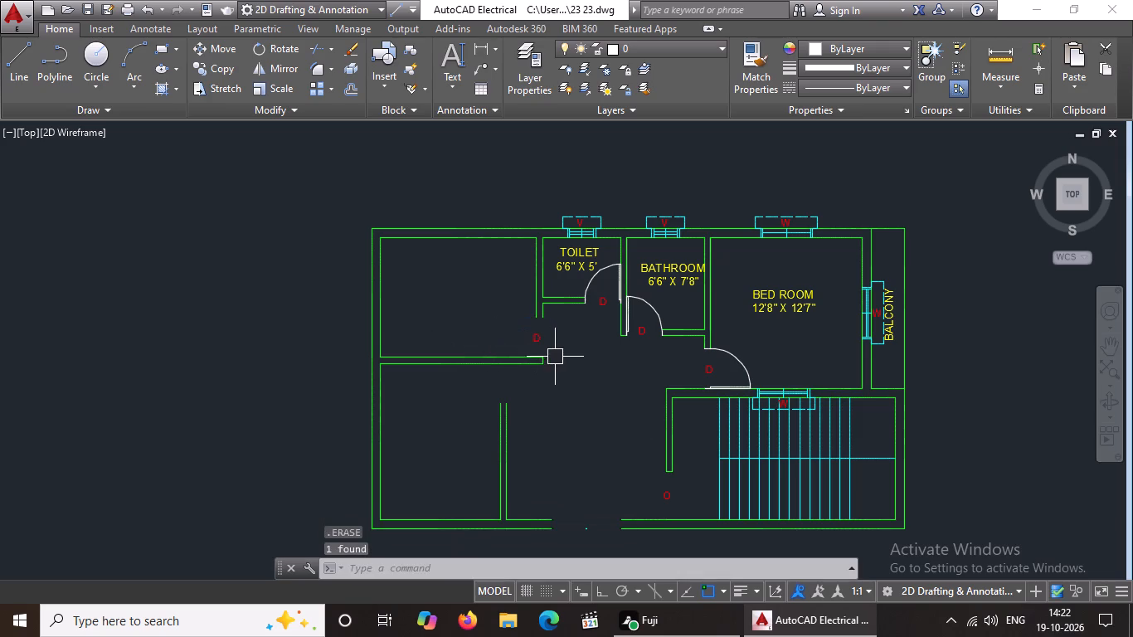
Delete the TOILET 6'6" X 5' room label from the upper plan copy.
click(571, 261)
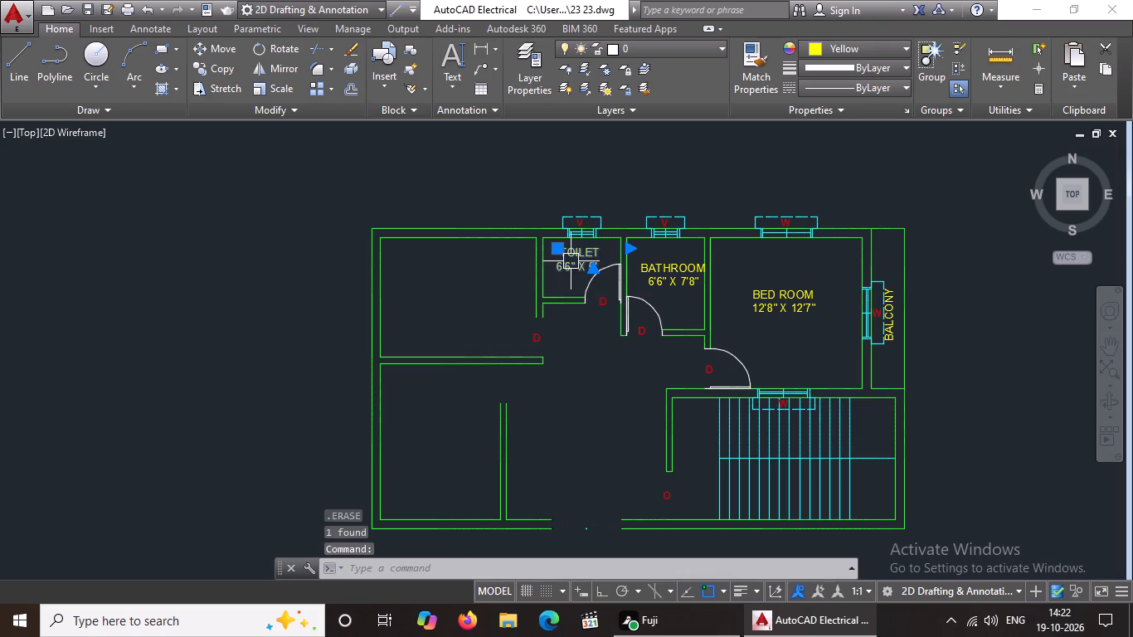
click(555, 244)
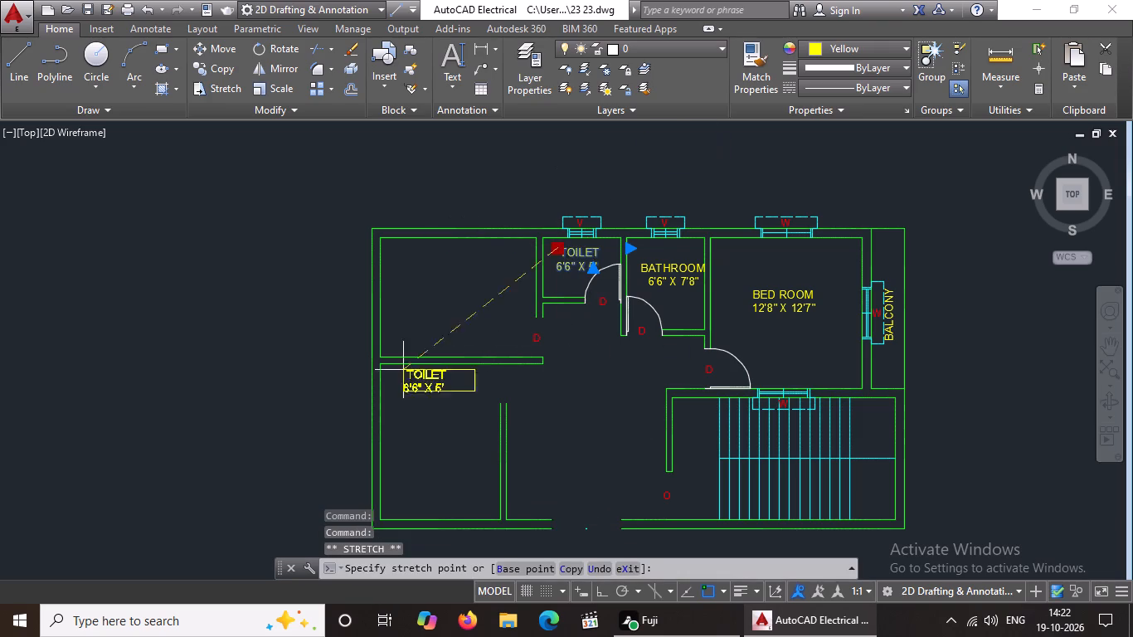
click(571, 345)
key(Return)
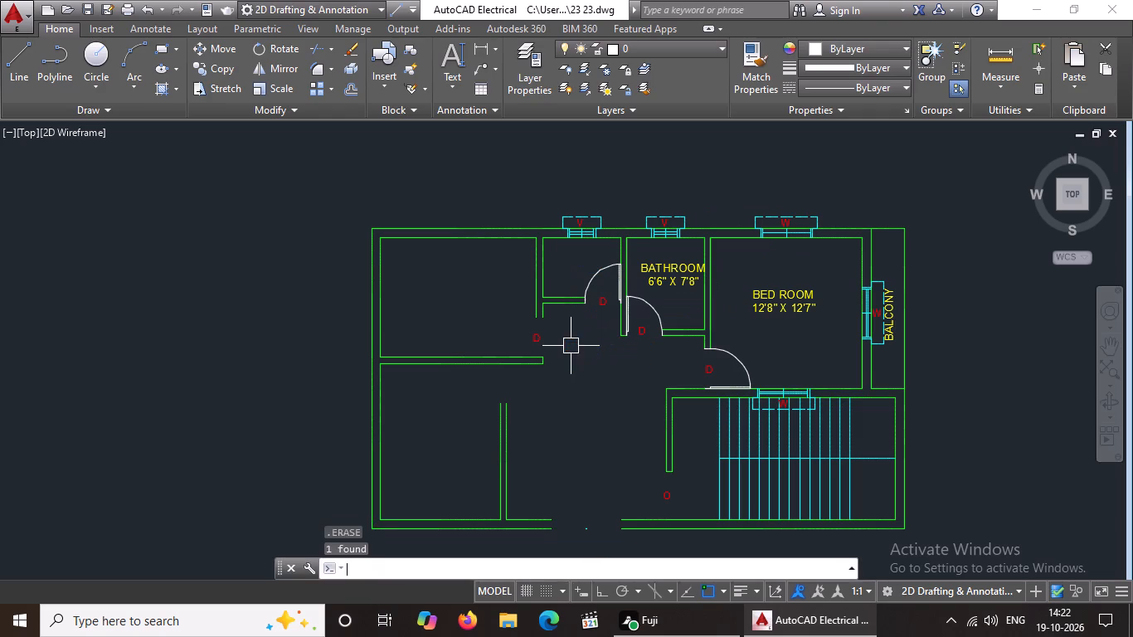
Delete the remaining D door labels beside the staircase, both bedrooms, the toilet and the bathroom in the upper plan copy.
click(670, 492)
key(Return)
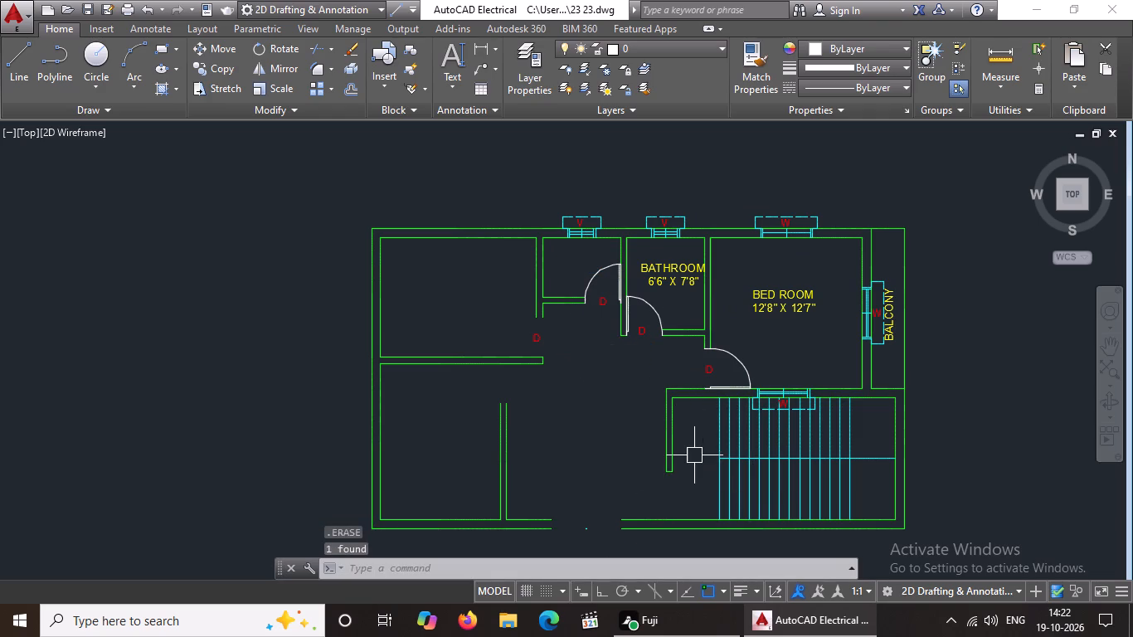
click(536, 338)
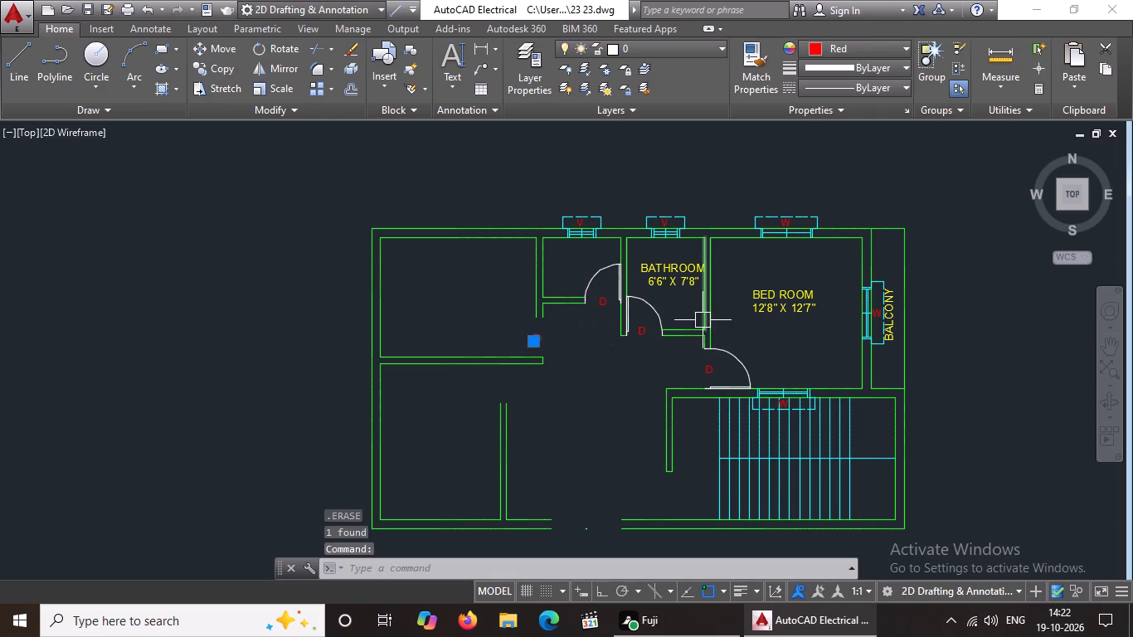
click(528, 343)
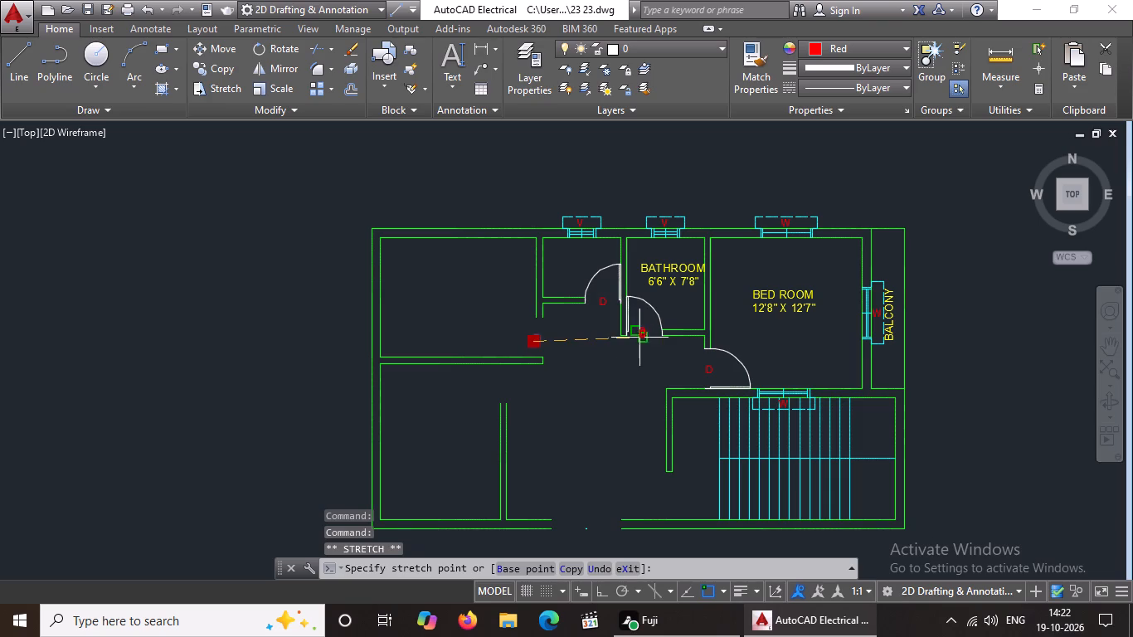
click(643, 337)
key(Return)
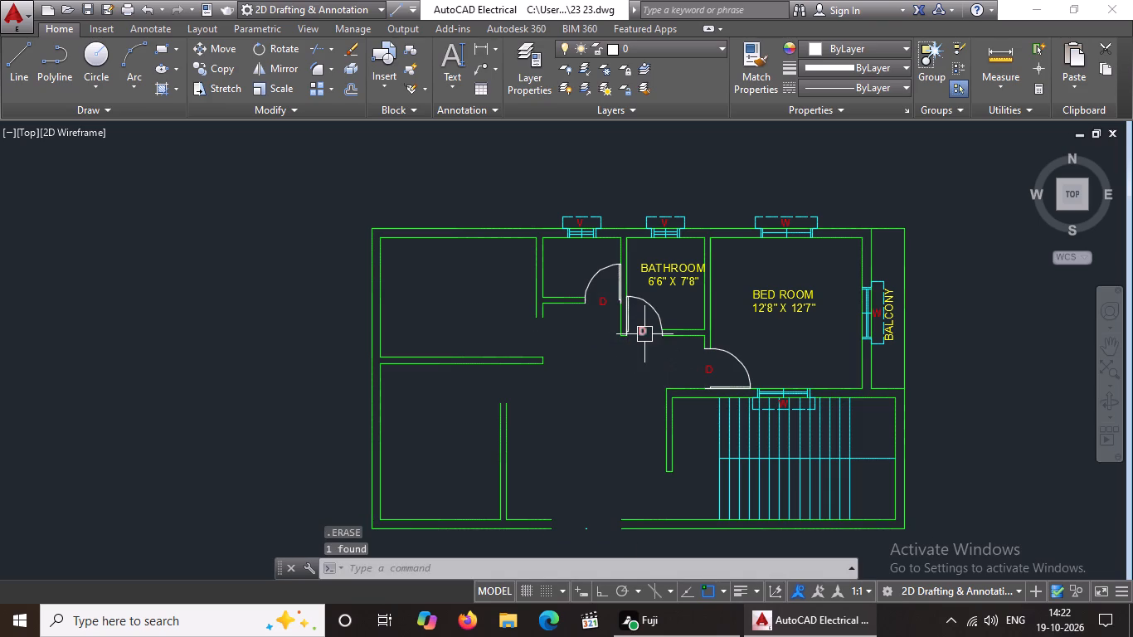
click(644, 333)
click(598, 296)
key(Return)
click(641, 324)
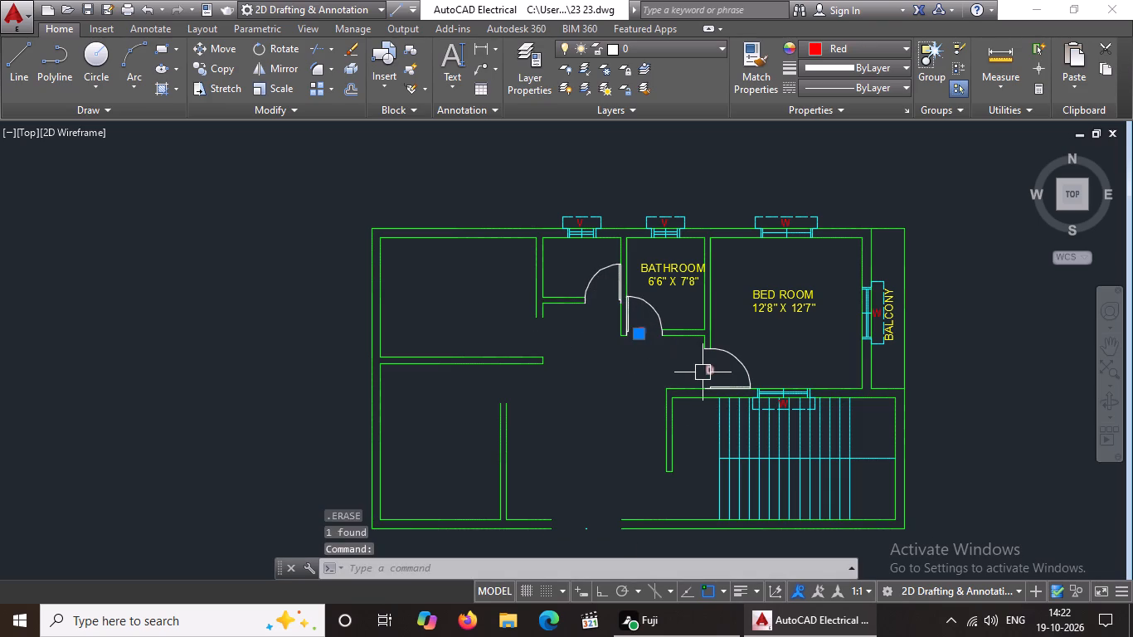
click(635, 332)
click(712, 370)
key(Return)
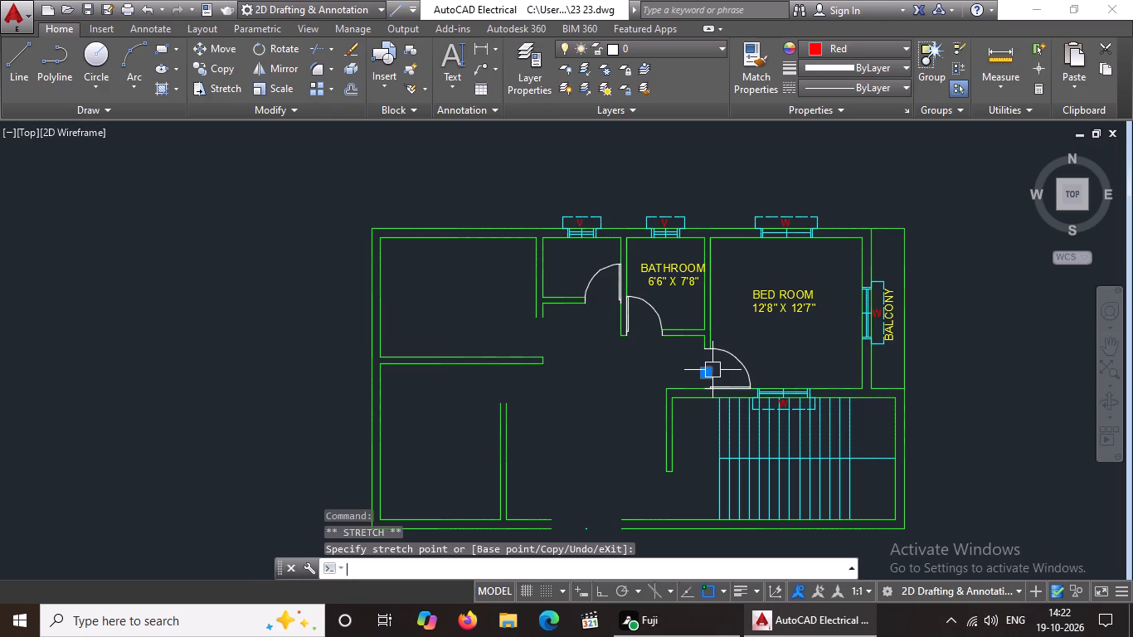
click(711, 372)
key(Return)
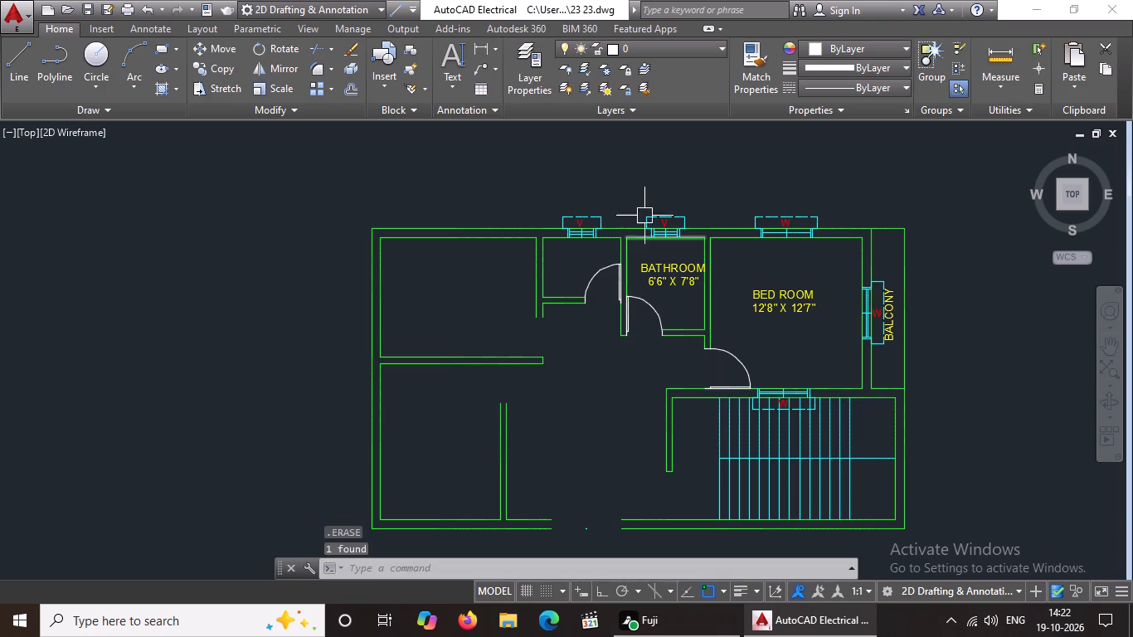
Delete the toilet and bathroom ventilators with their V labels from the north wall of the upper plan copy.
click(532, 171)
click(615, 263)
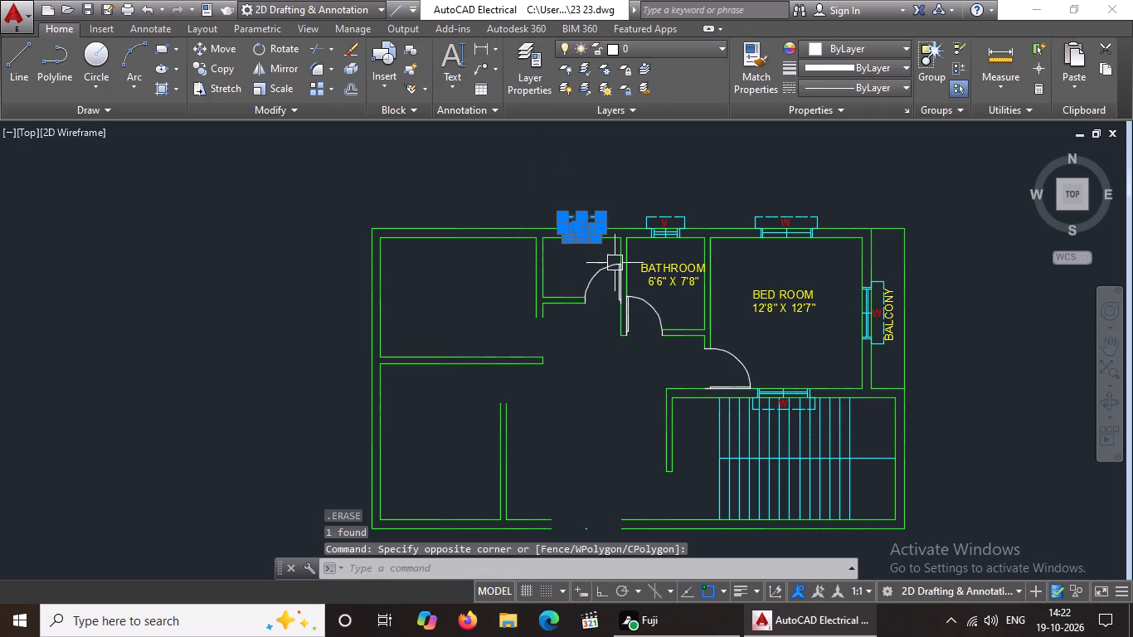
key(Delete)
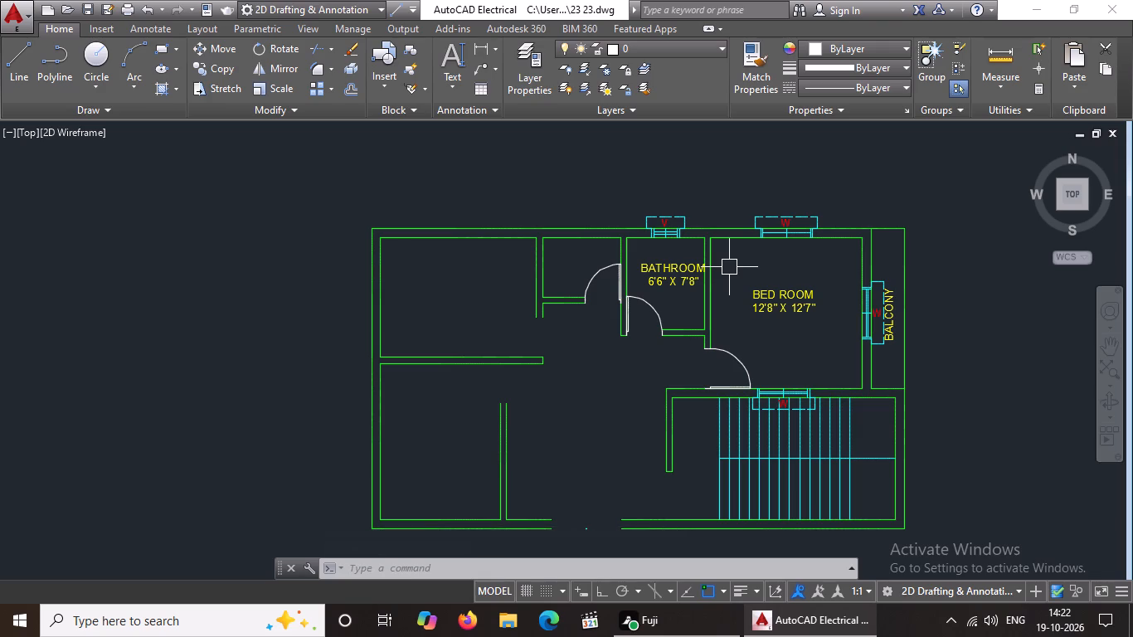
drag(624, 184, 632, 207)
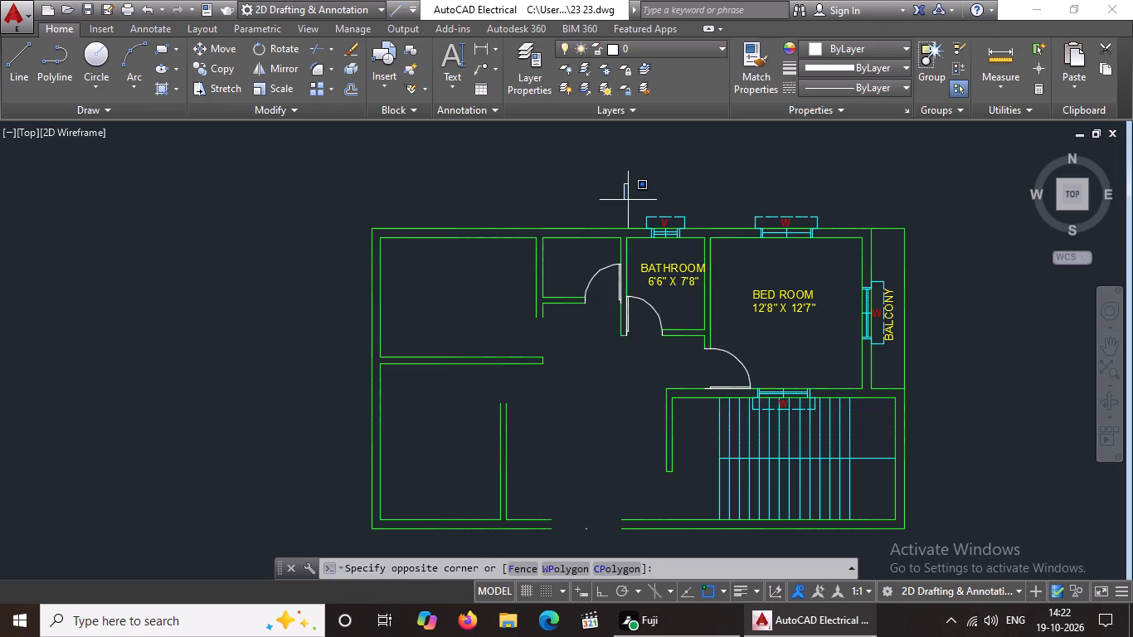
click(697, 255)
key(Delete)
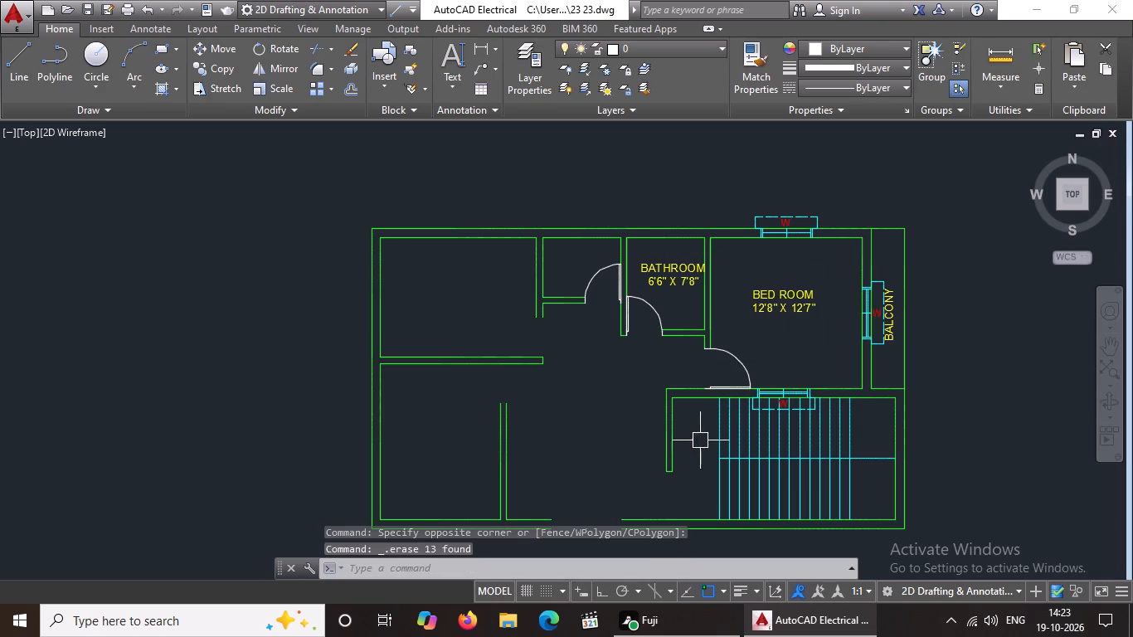
Delete the toilet door from the upper plan copy.
click(595, 270)
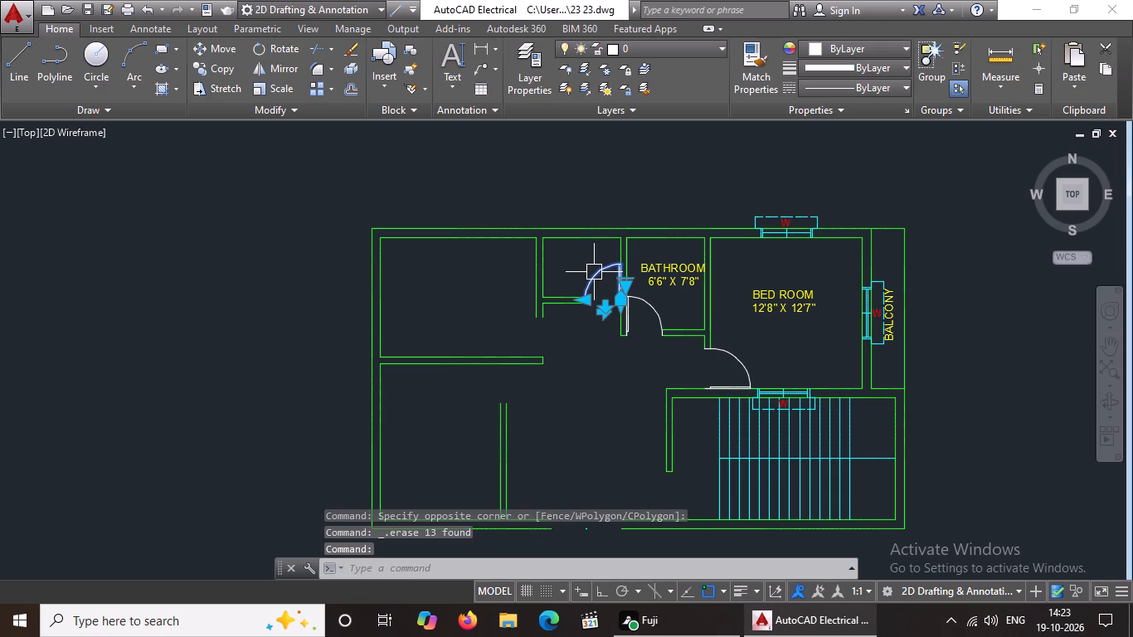
key(Delete)
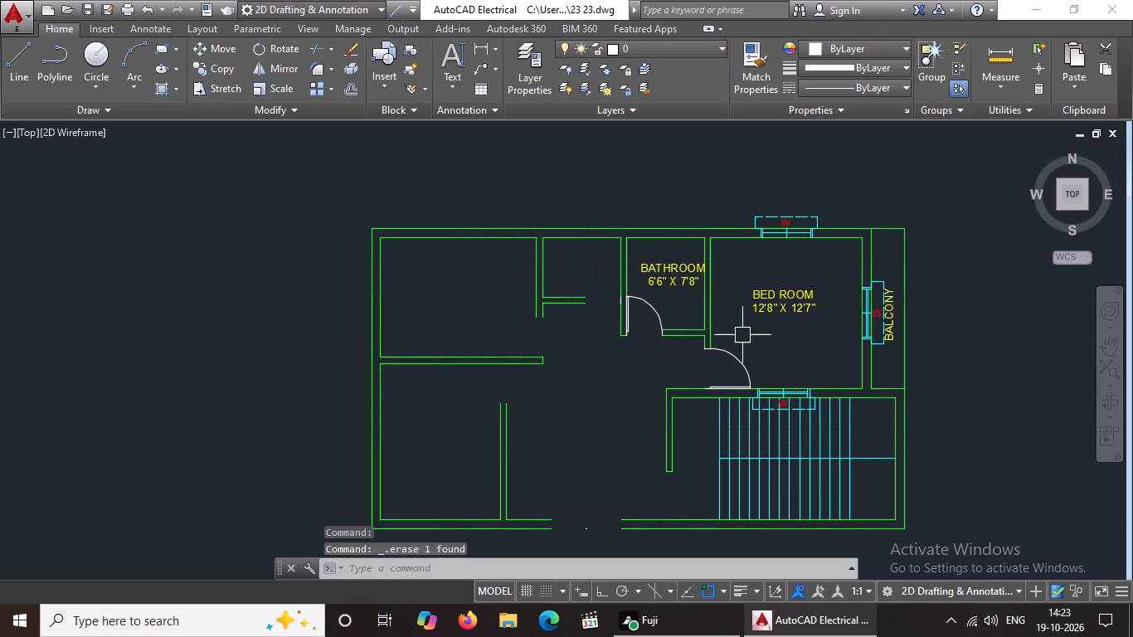
Delete the BATHROOM 6'6" X 7'8" room label from the upper plan copy.
click(664, 270)
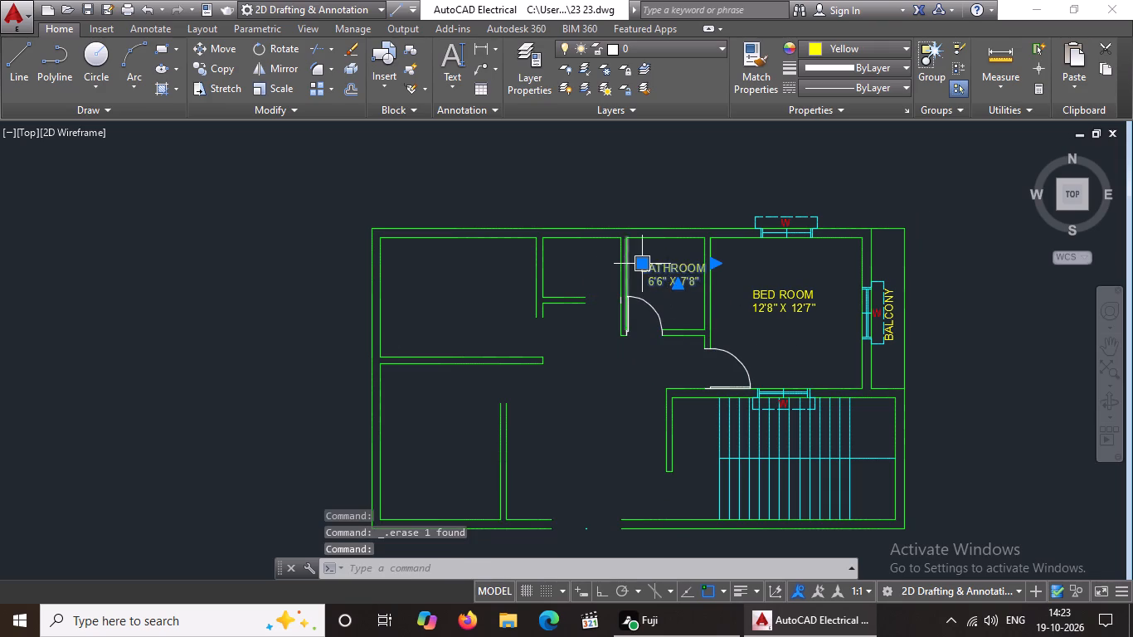
click(639, 263)
click(648, 190)
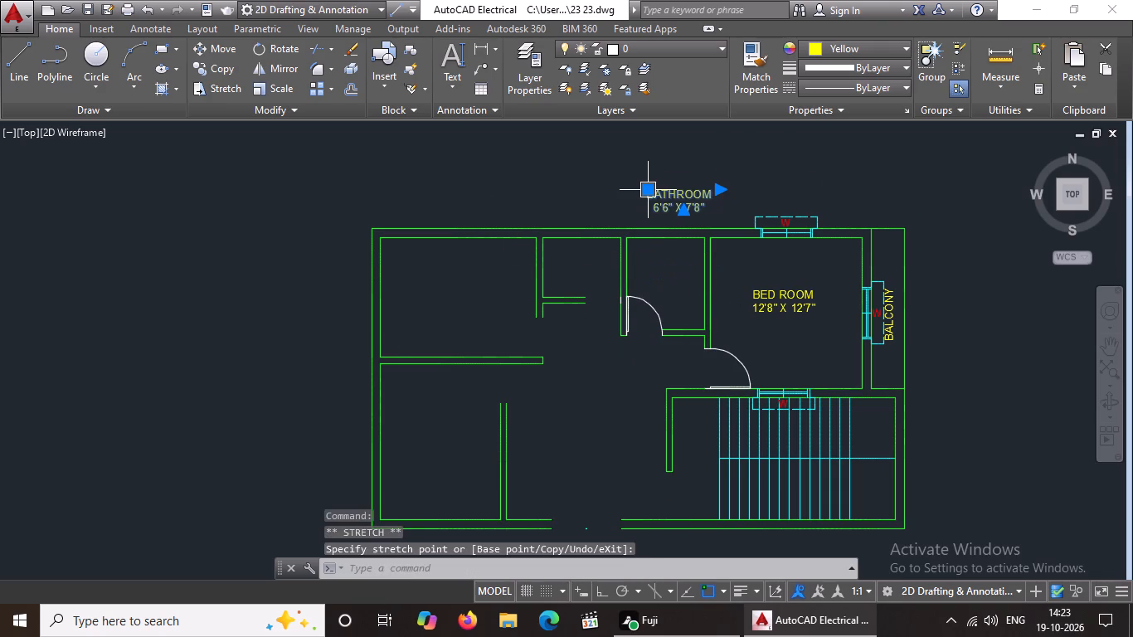
key(Delete)
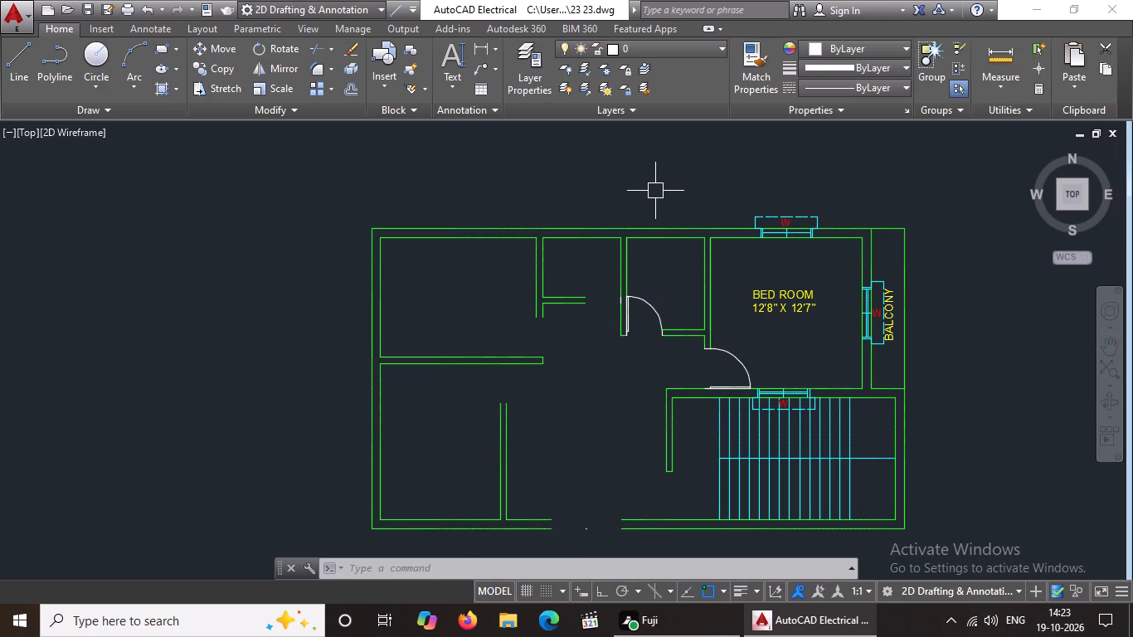
Delete the tiny leftover objects in the south wall's entrance opening of the upper plan copy.
click(569, 516)
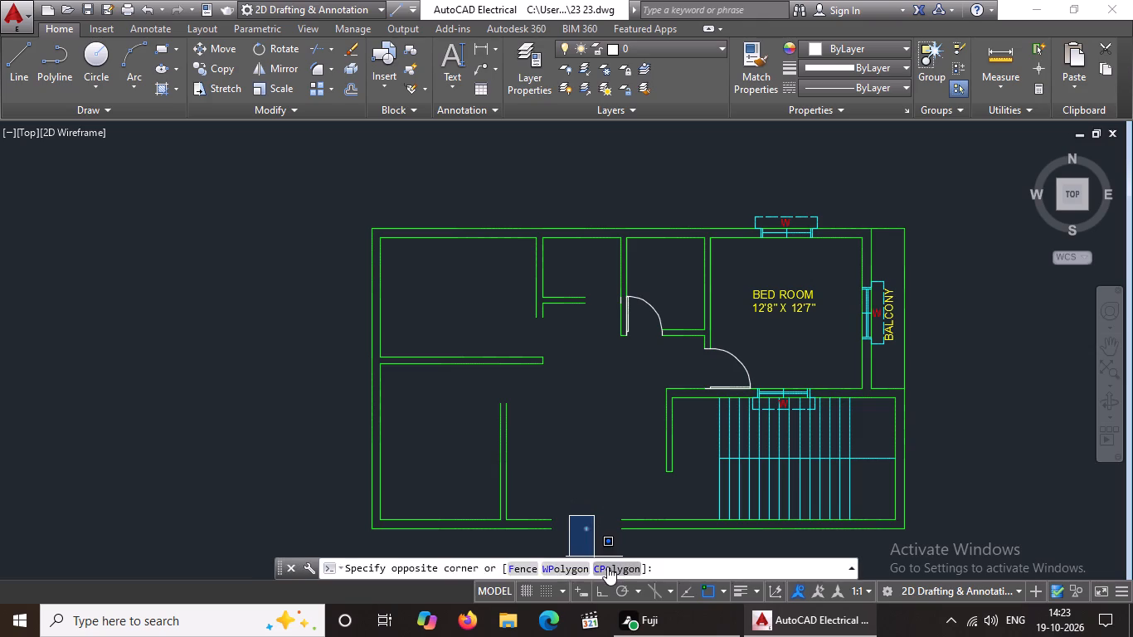
click(607, 545)
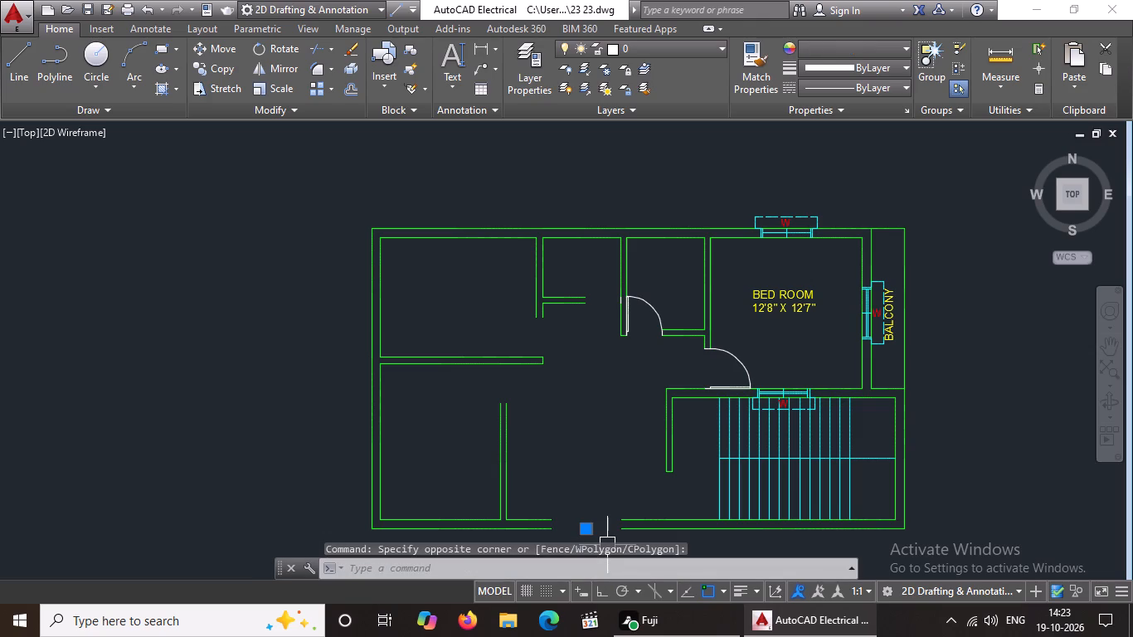
key(Delete)
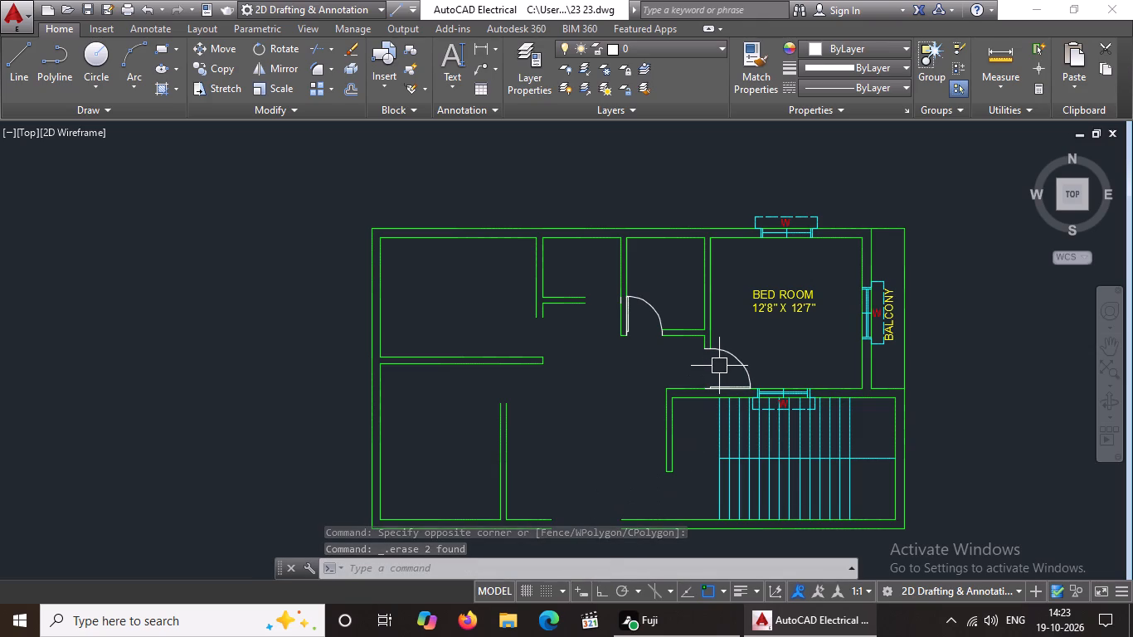
Delete the bathroom door and the 12'8" X 12'7" bedroom's door from the upper plan copy.
click(647, 314)
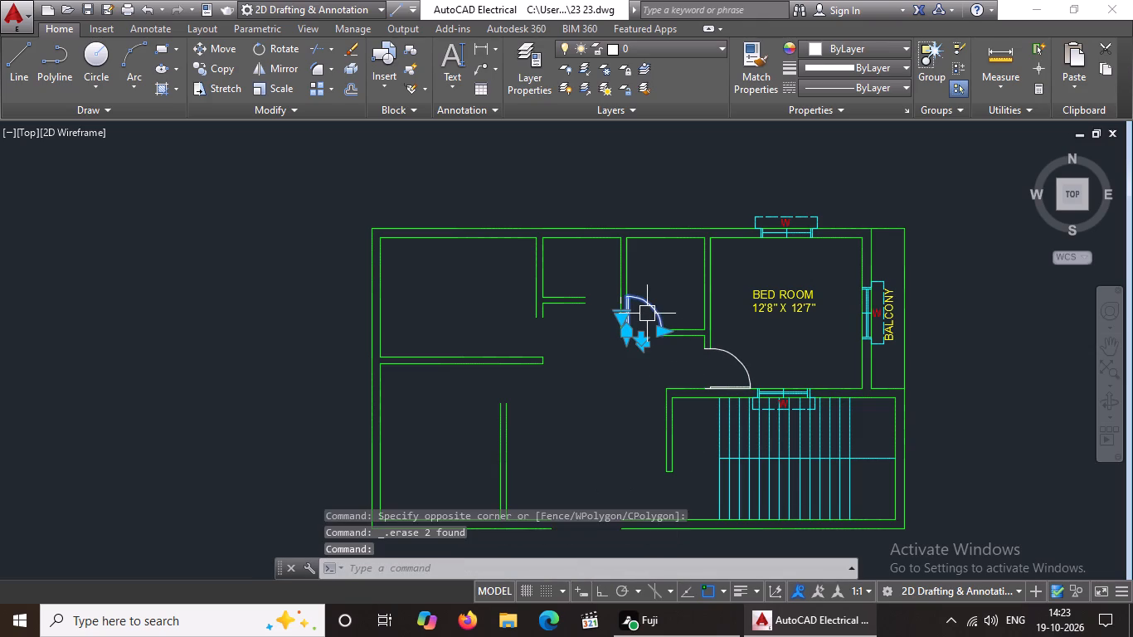
key(Delete)
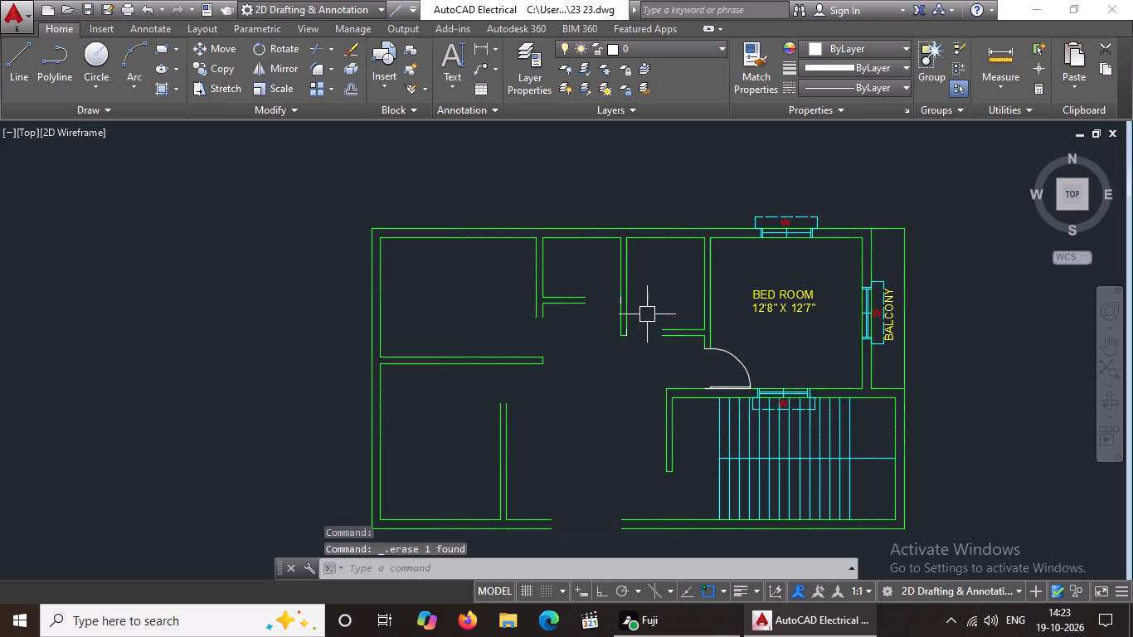
click(740, 372)
key(Delete)
Delete the window in the north wall of the 12'8" X 12'7" bedroom in the upper plan copy.
drag(746, 162, 746, 165)
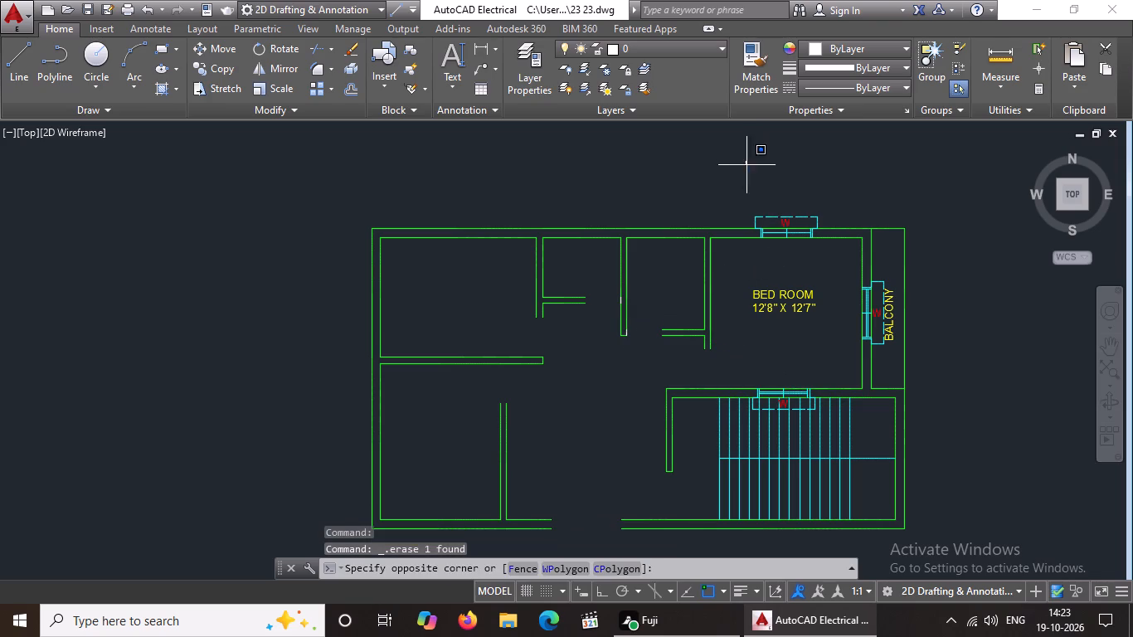
drag(746, 165, 755, 190)
click(823, 254)
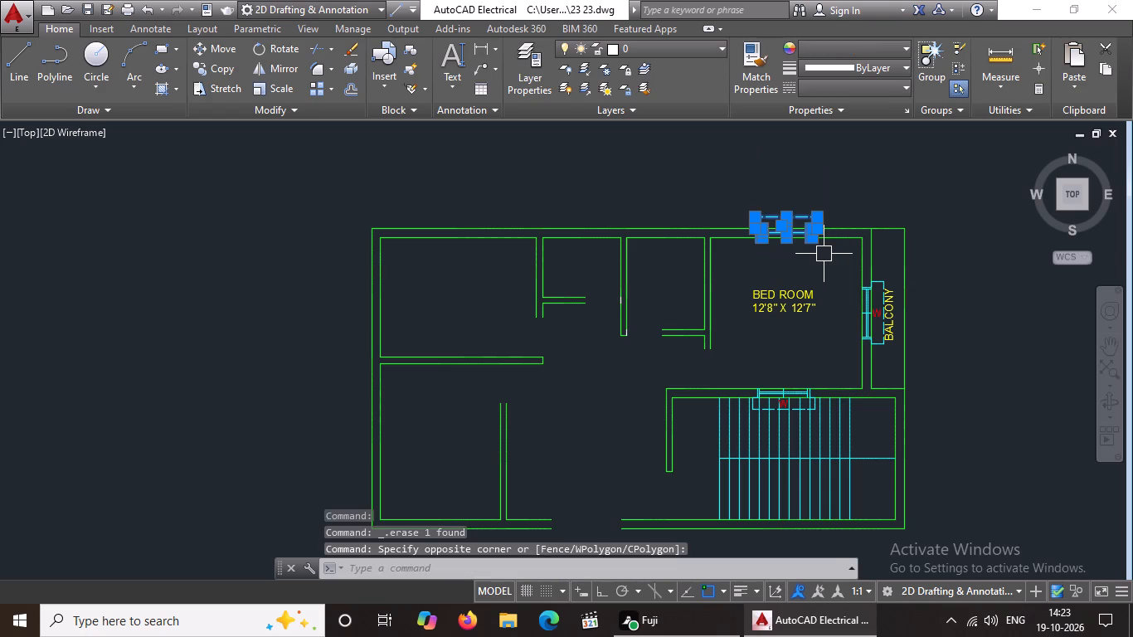
key(Delete)
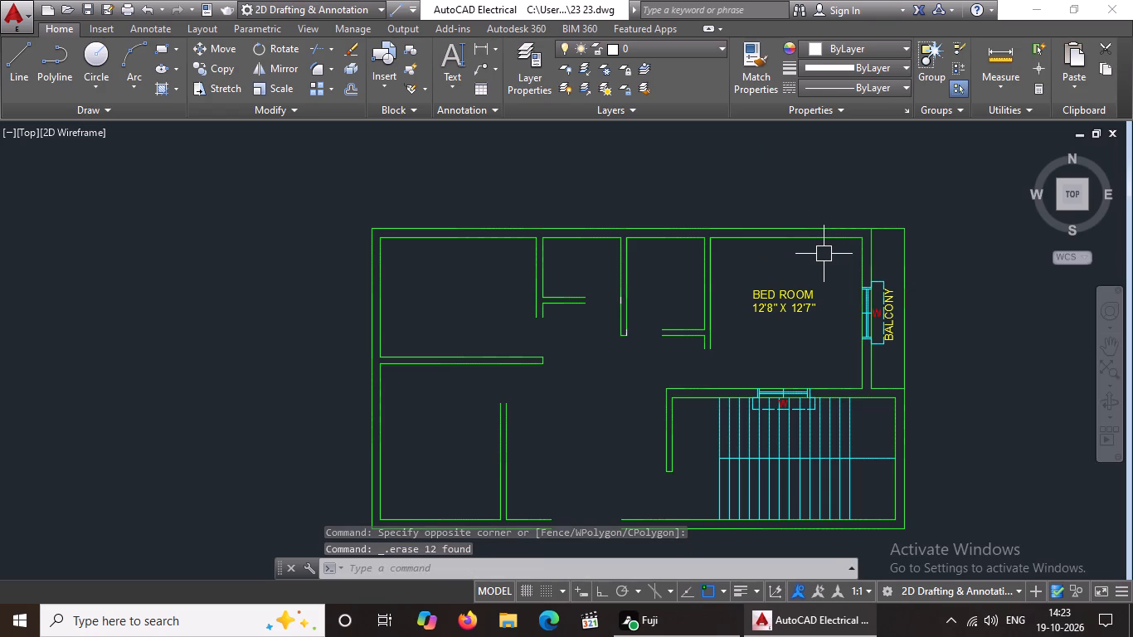
Delete the BALCONY label and the BED ROOM 12'8" X 12'7" label from the upper plan copy.
click(892, 318)
drag(891, 342, 867, 350)
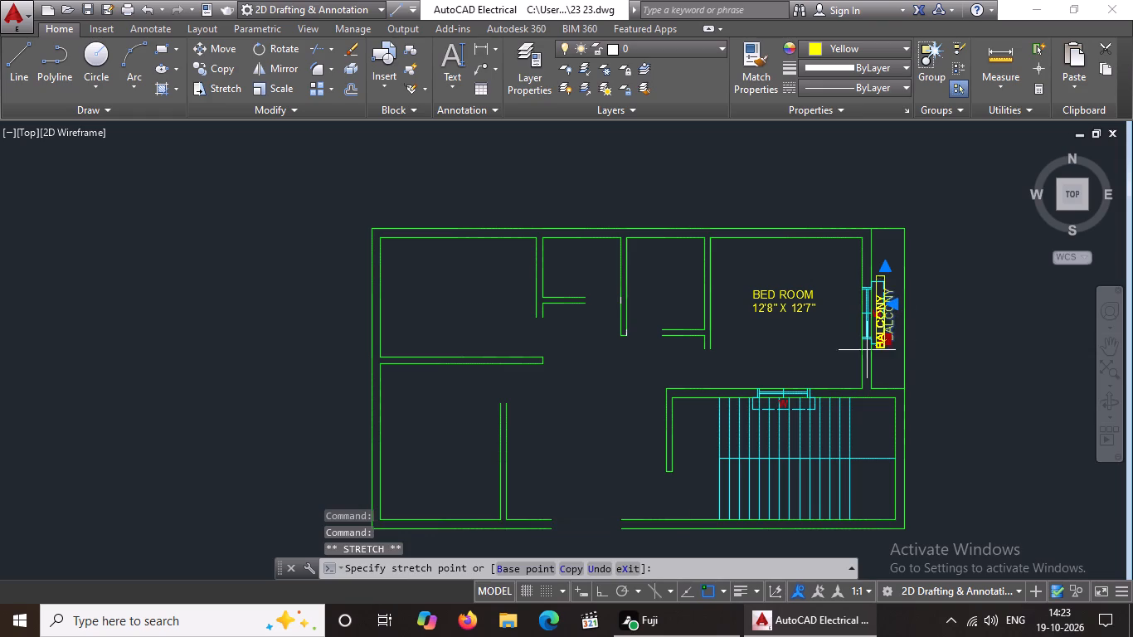
drag(867, 350, 854, 353)
click(824, 330)
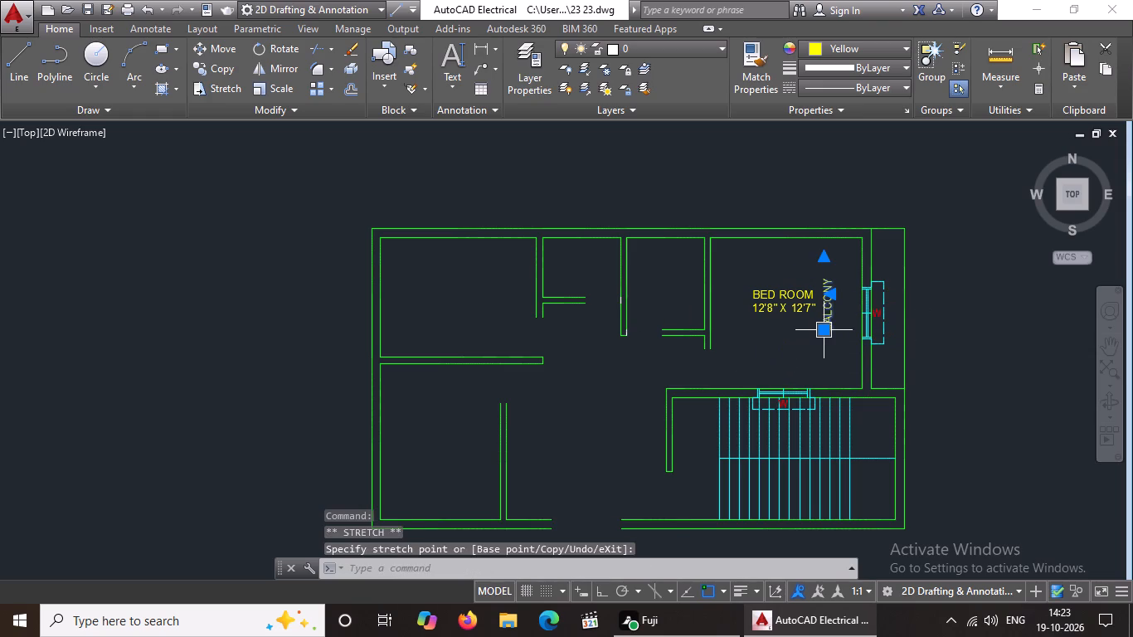
key(Delete)
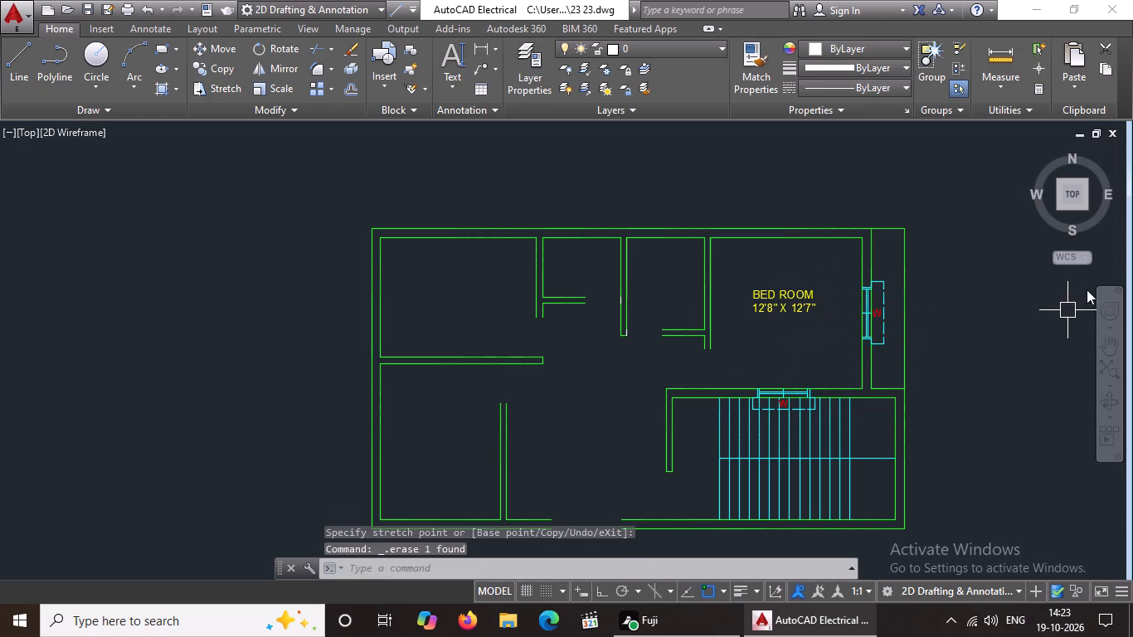
click(780, 287)
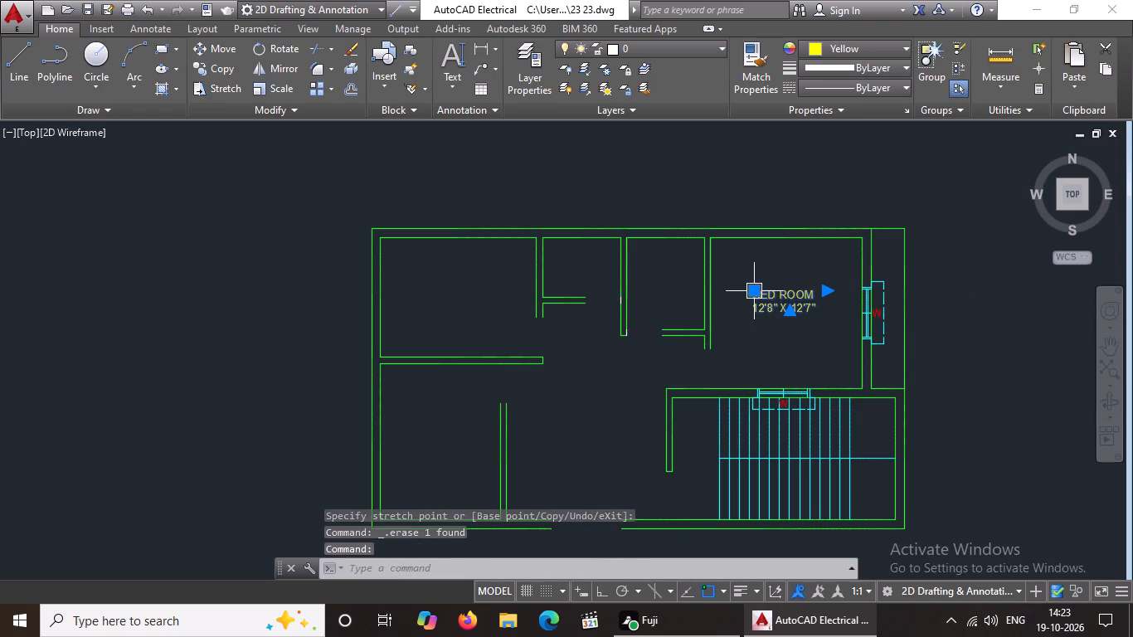
click(751, 291)
click(760, 269)
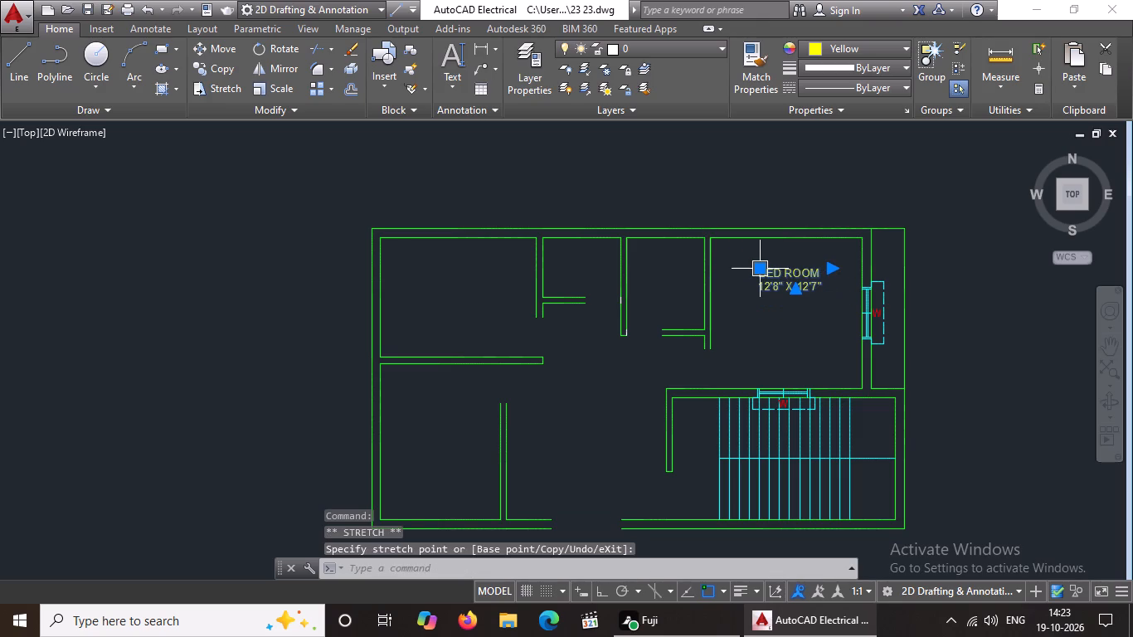
key(Delete)
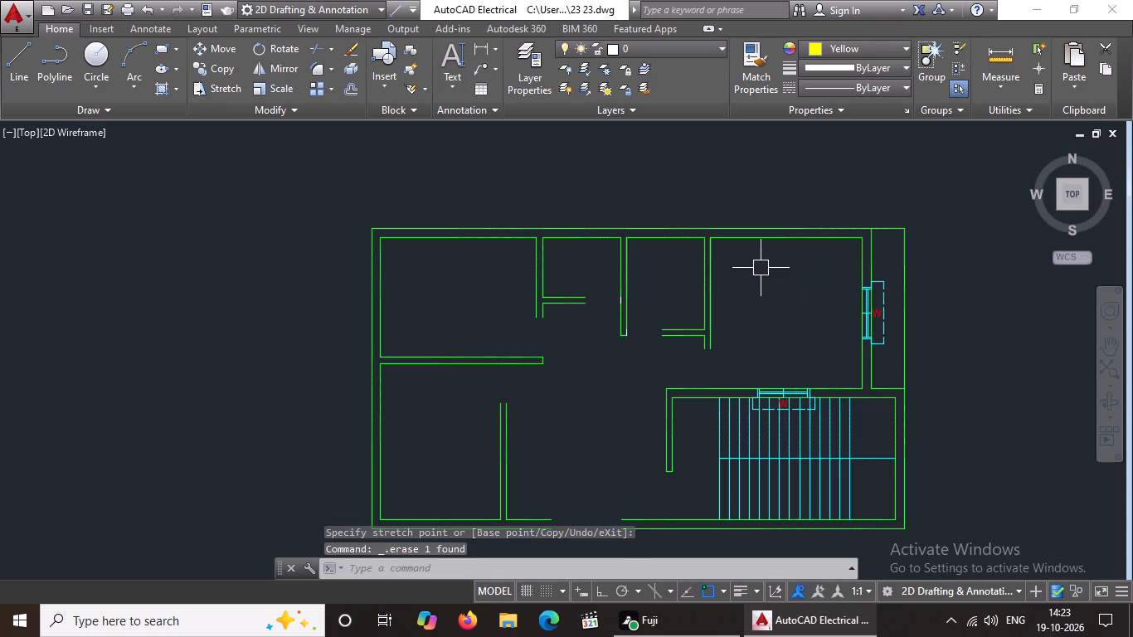
Delete the window between the northeast bedroom and balcony and the window between that bedroom and the staircase.
click(849, 266)
click(892, 362)
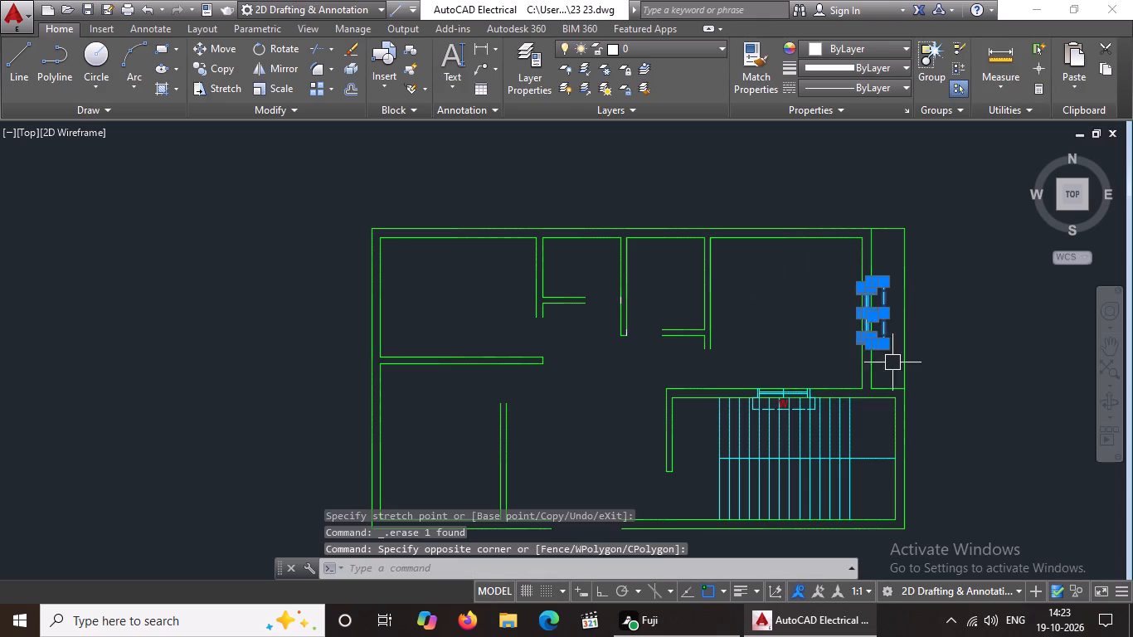
key(Delete)
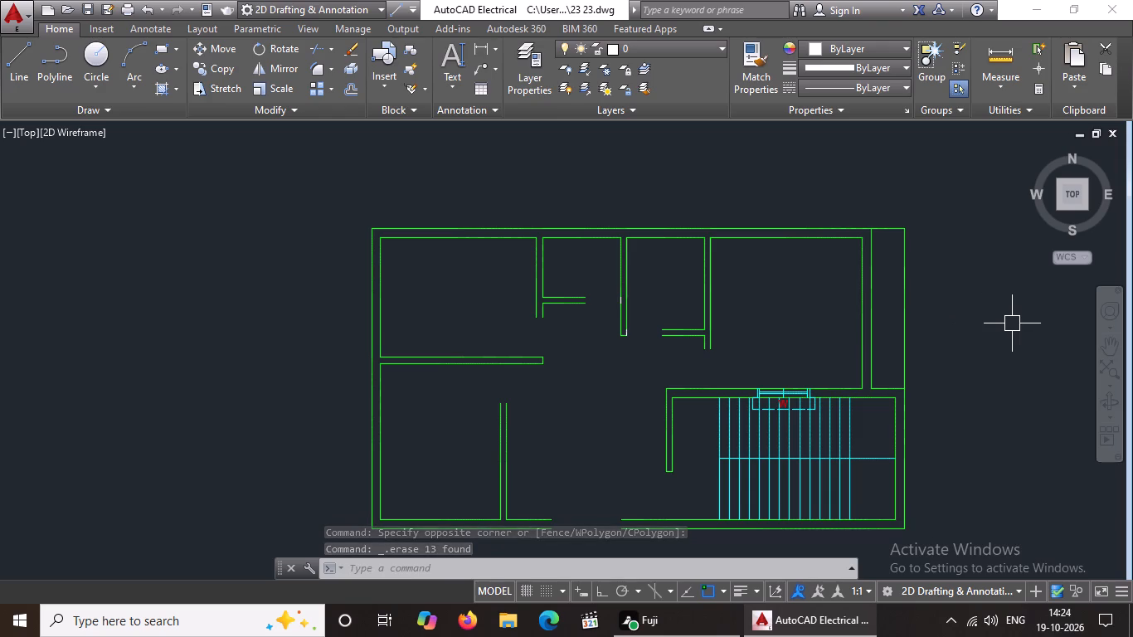
drag(748, 367, 754, 373)
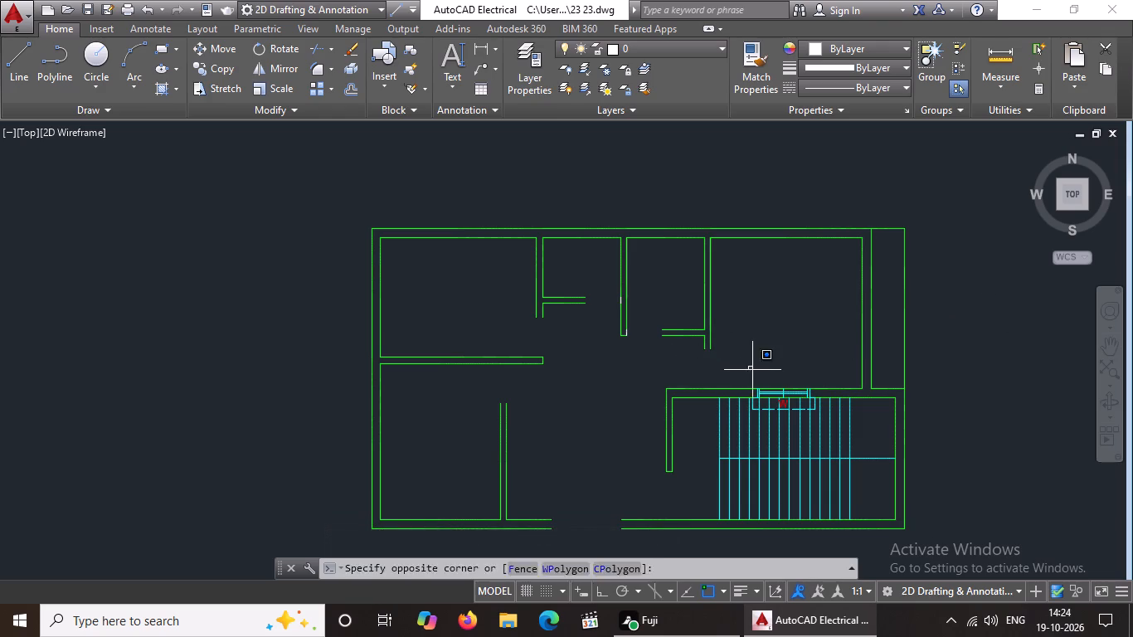
drag(754, 373, 766, 391)
click(733, 374)
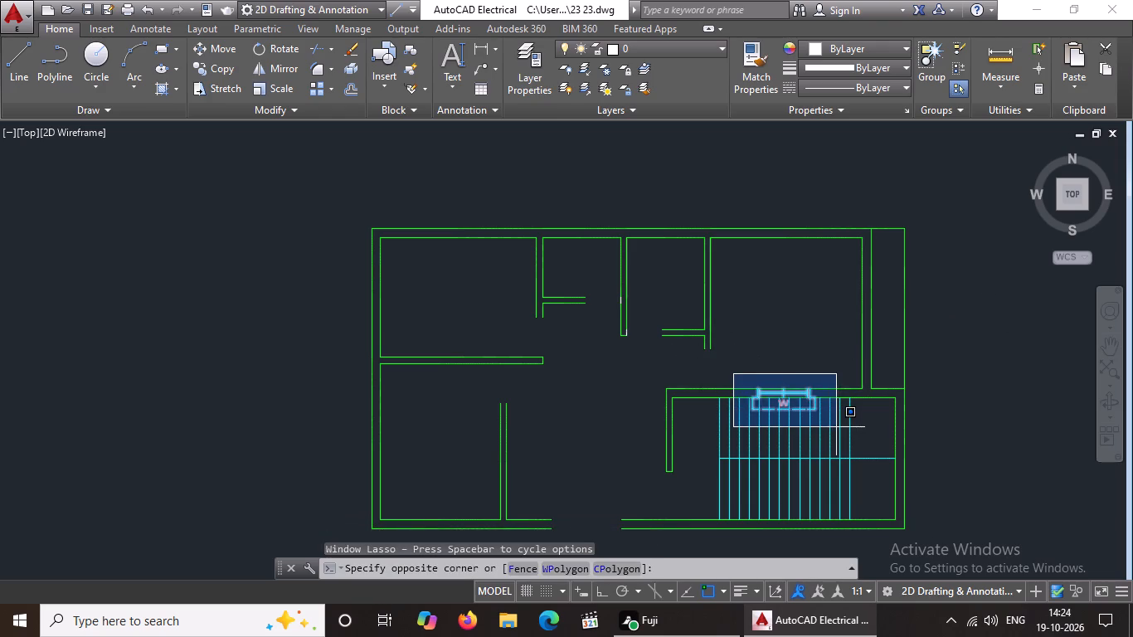
click(838, 425)
key(Delete)
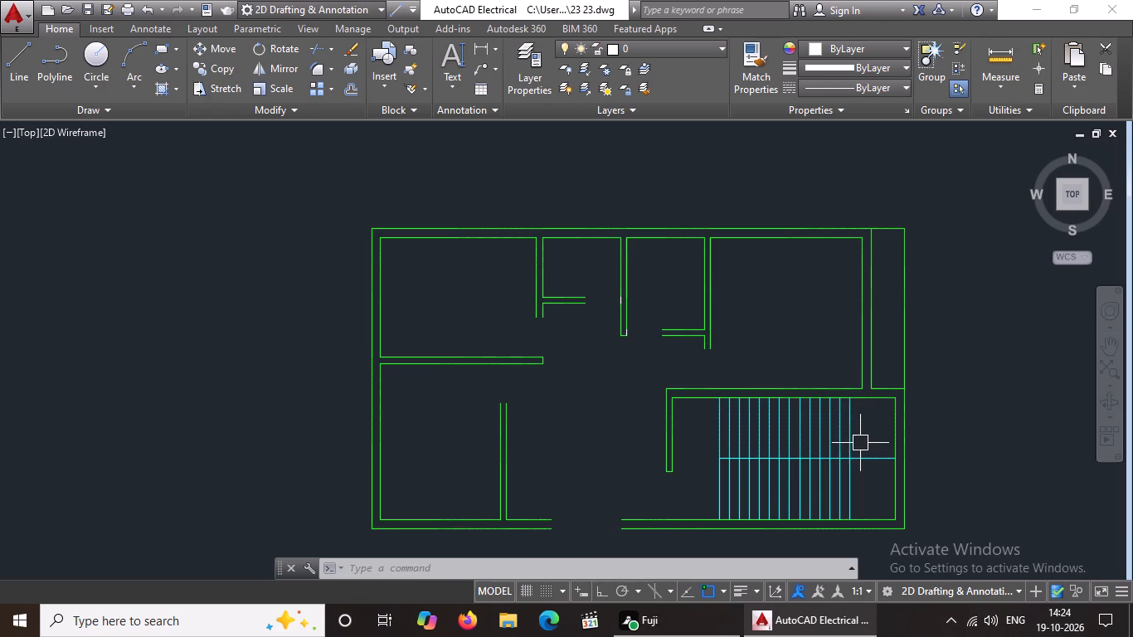
Extend the south wall's inner line across the entrance opening and try to extend its outer line as well.
middle_drag(860, 442, 817, 409)
scroll(850, 430, up, 1)
scroll(809, 416, down, 1)
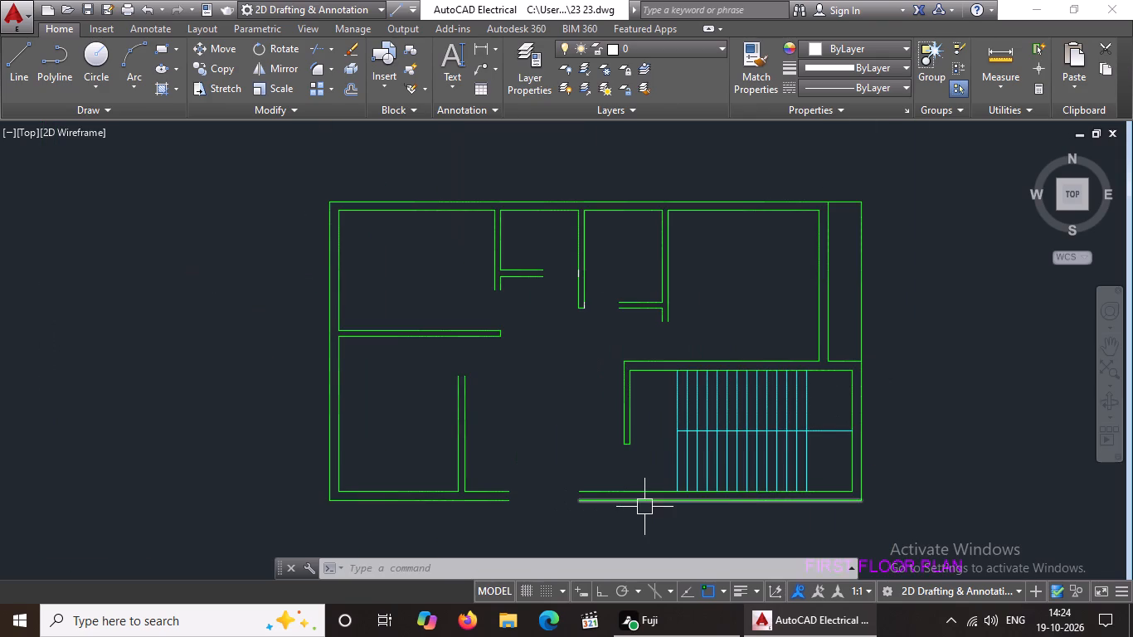
key(Escape)
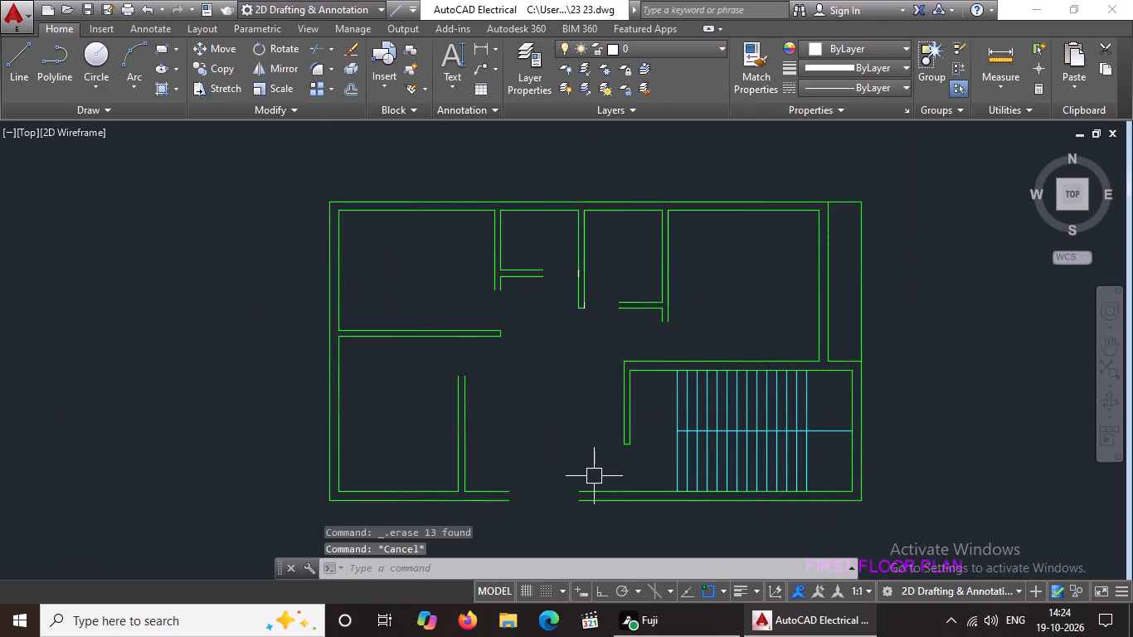
text(EX)
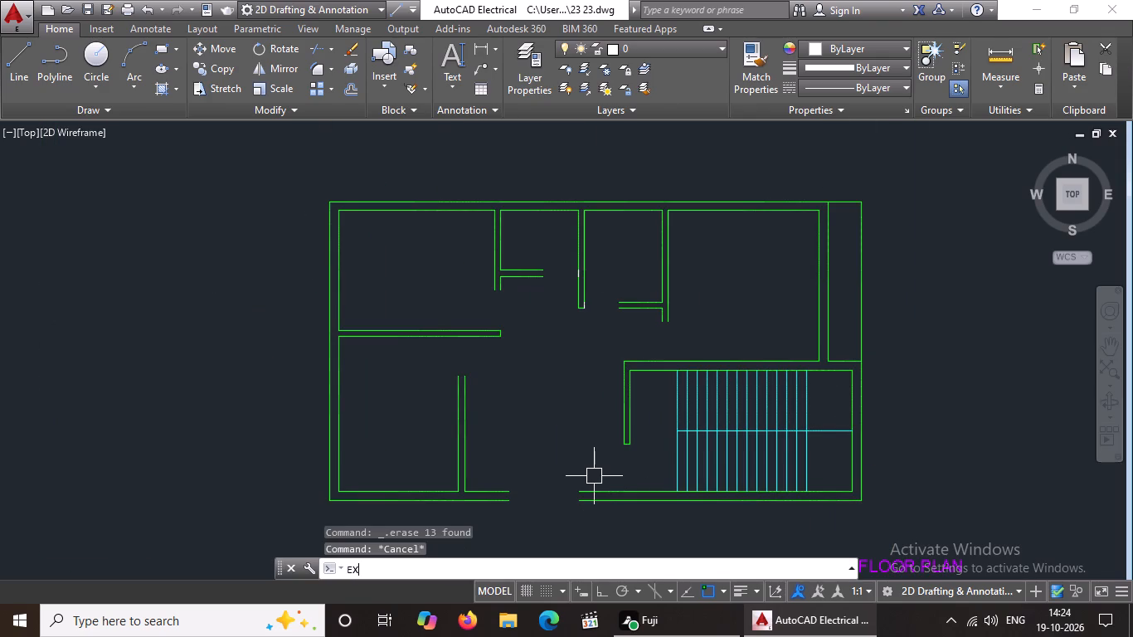
key(space)
key(space)
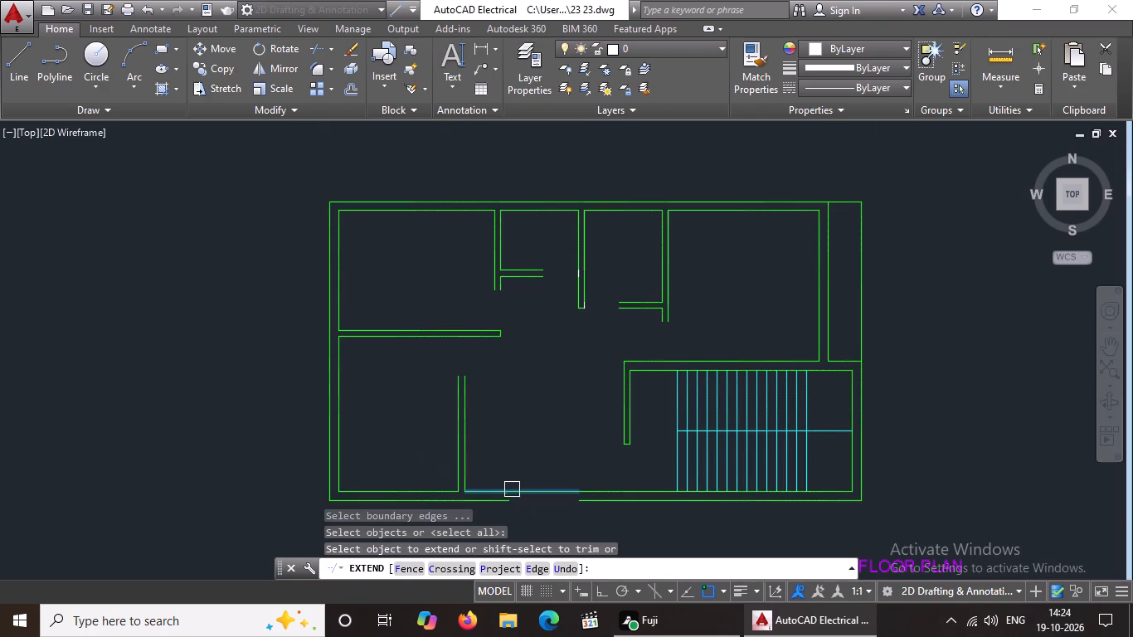
click(512, 488)
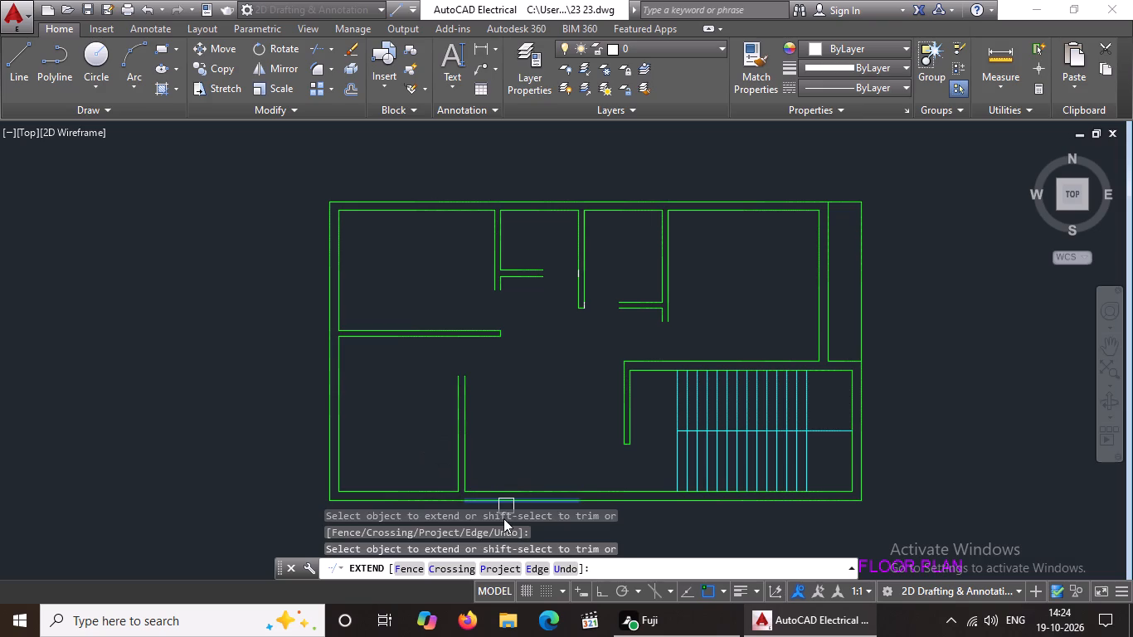
click(504, 517)
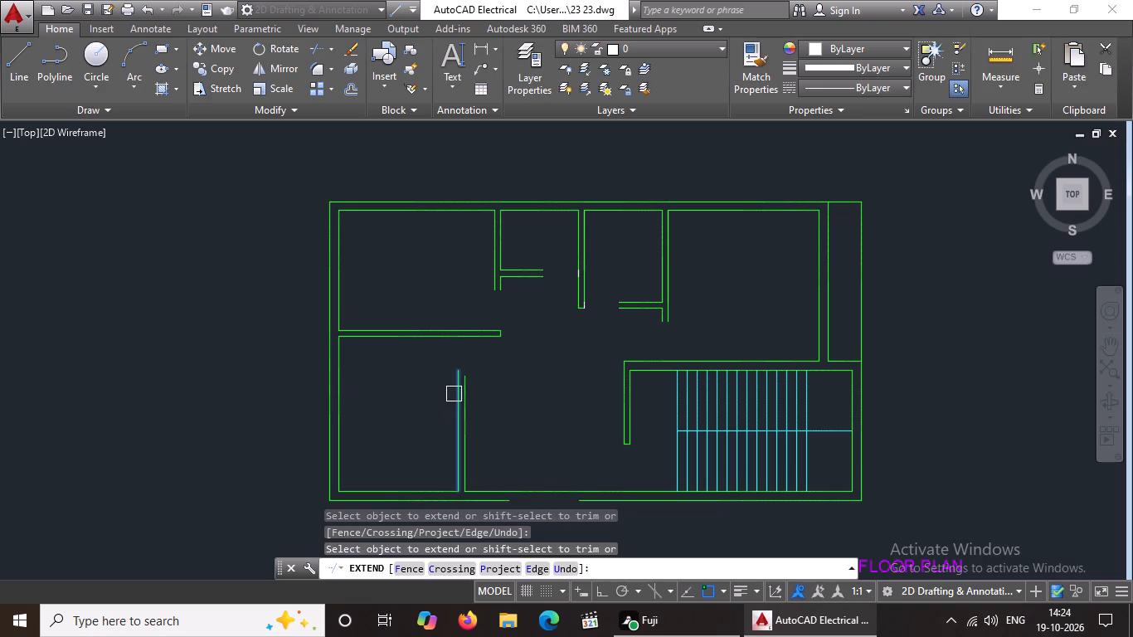
Extend both lines of the southwest room's east wall north to the horizontal partition wall, closing the door opening.
click(454, 394)
click(469, 387)
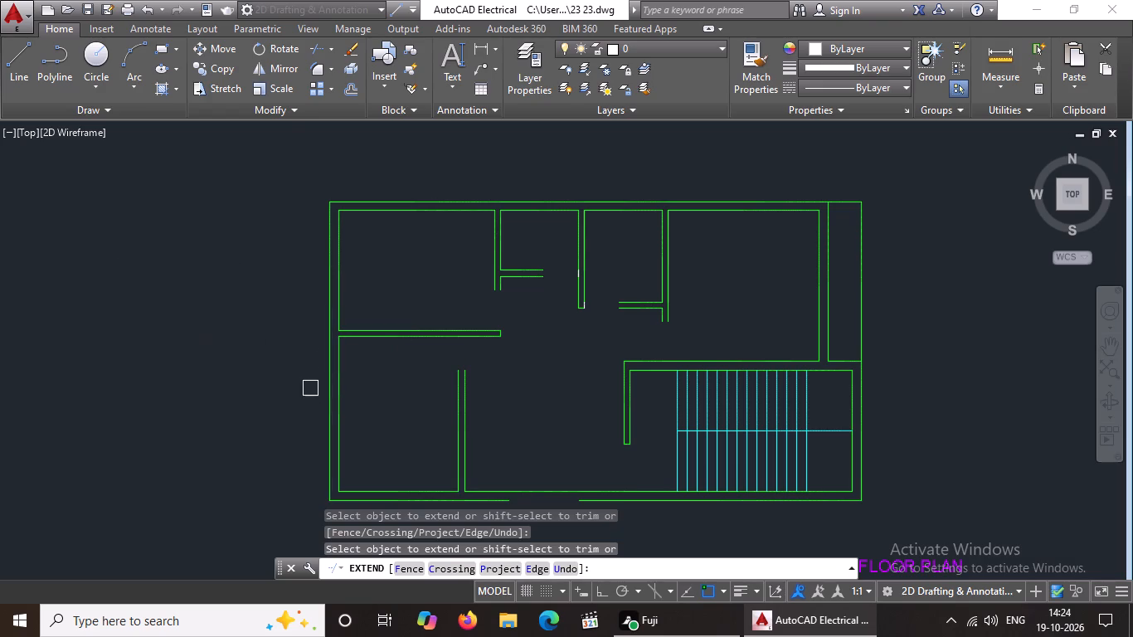
click(467, 401)
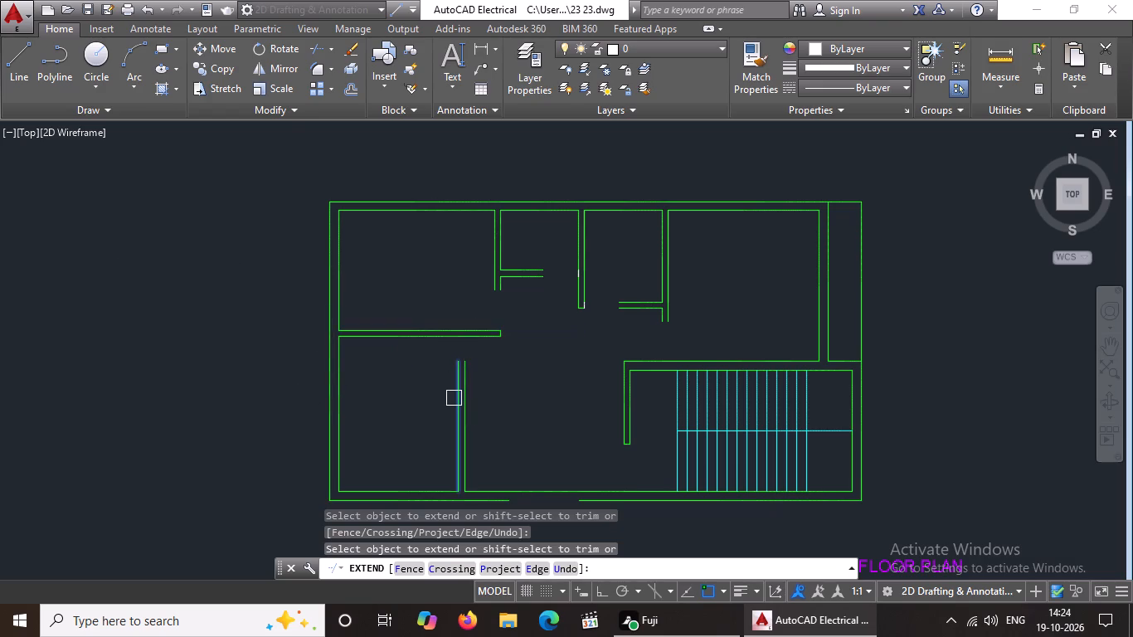
click(454, 396)
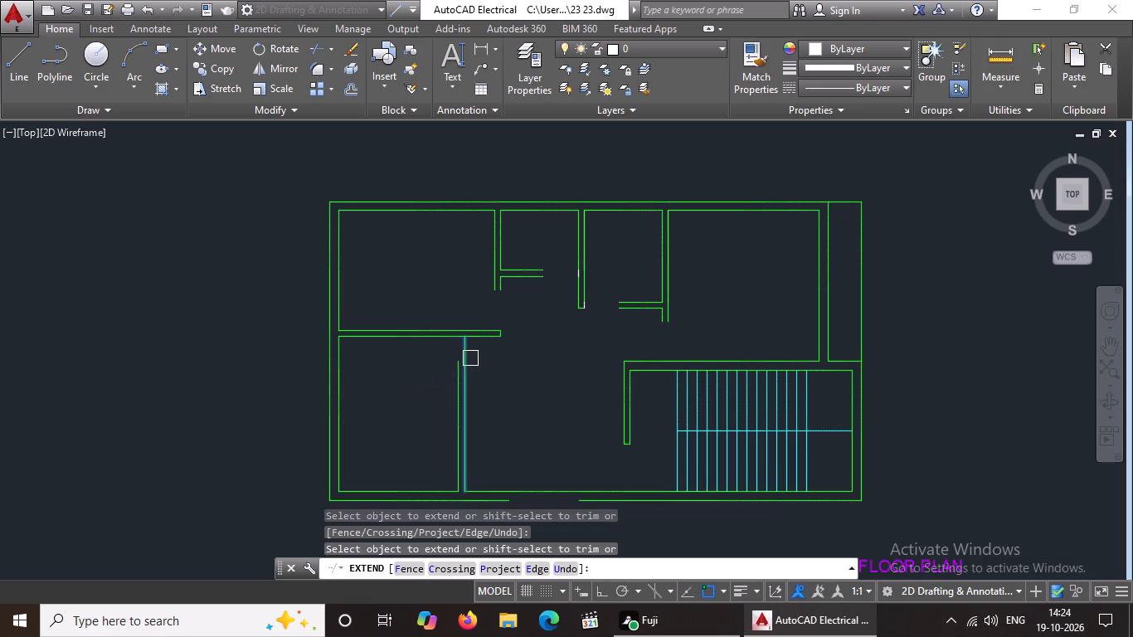
click(470, 358)
click(455, 377)
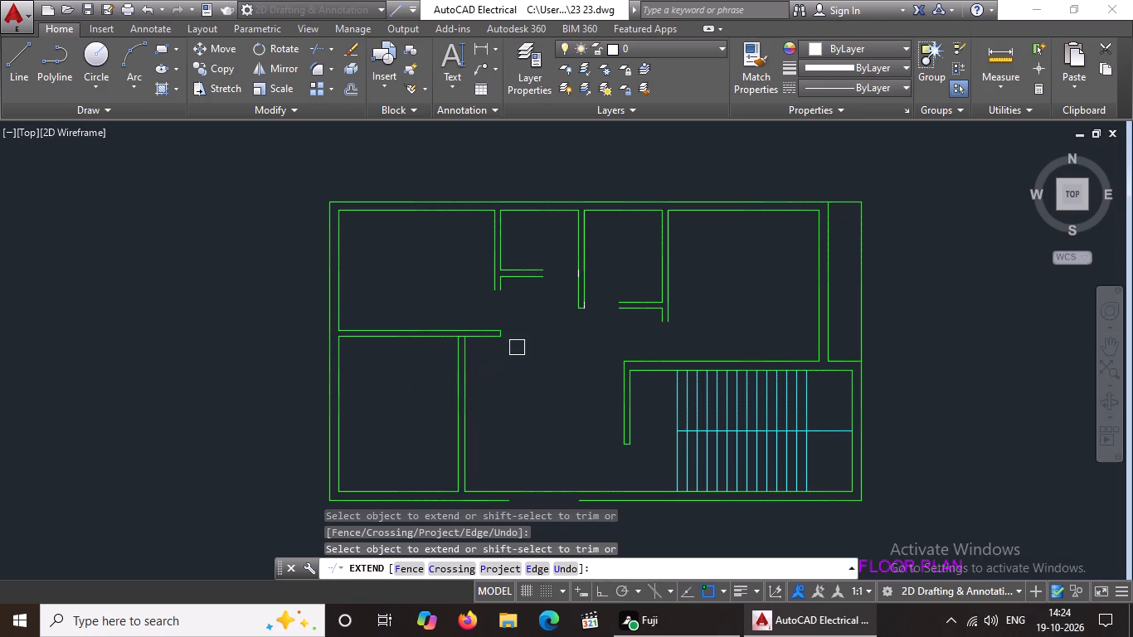
Extend both lines of the northwest room's east wall south to the horizontal partition wall, closing the door opening.
click(491, 288)
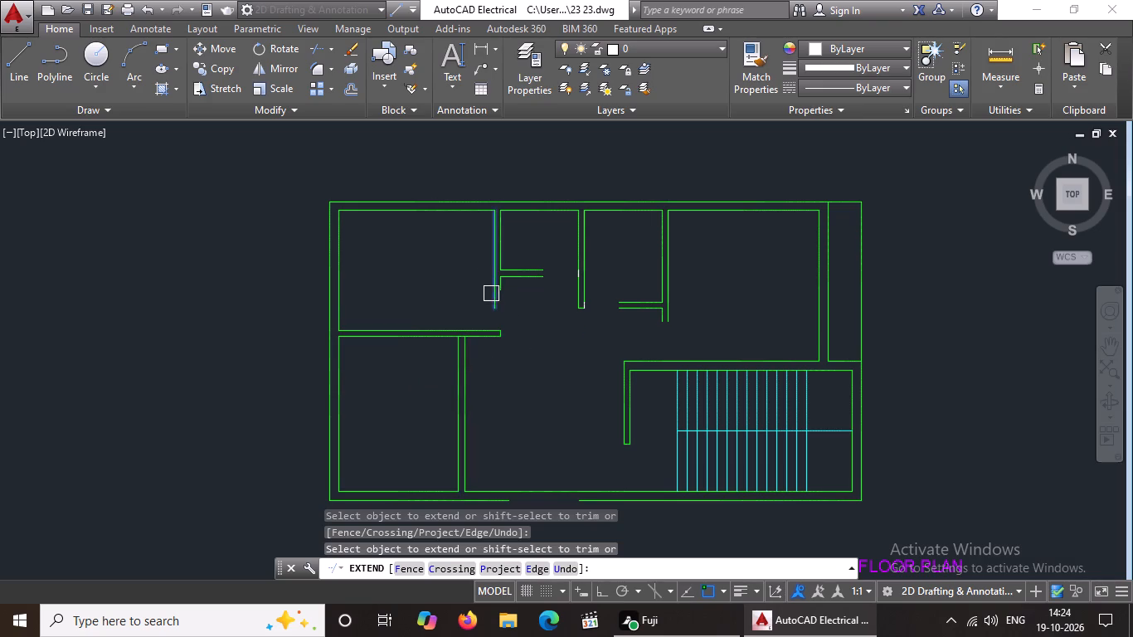
click(497, 298)
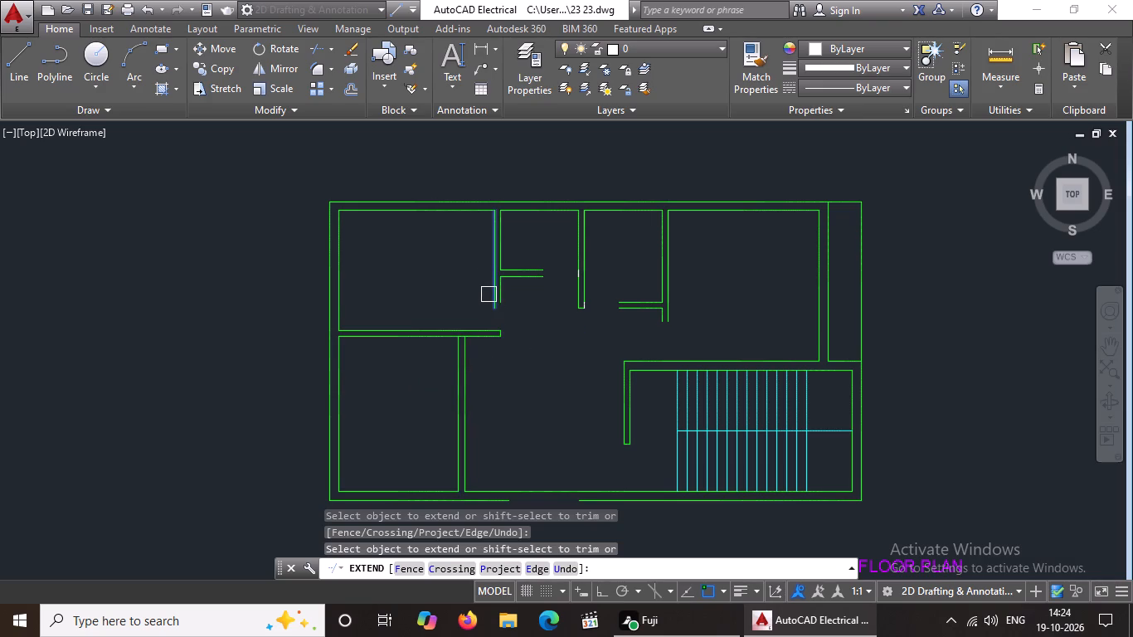
click(489, 294)
scroll(486, 297, up, 2)
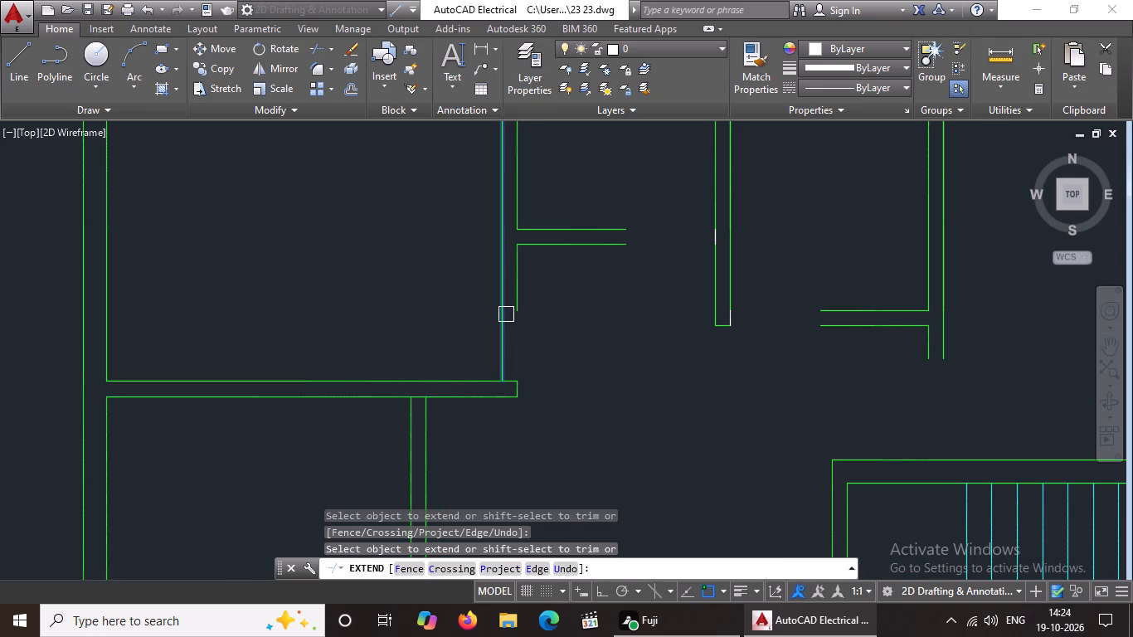
click(507, 314)
click(520, 299)
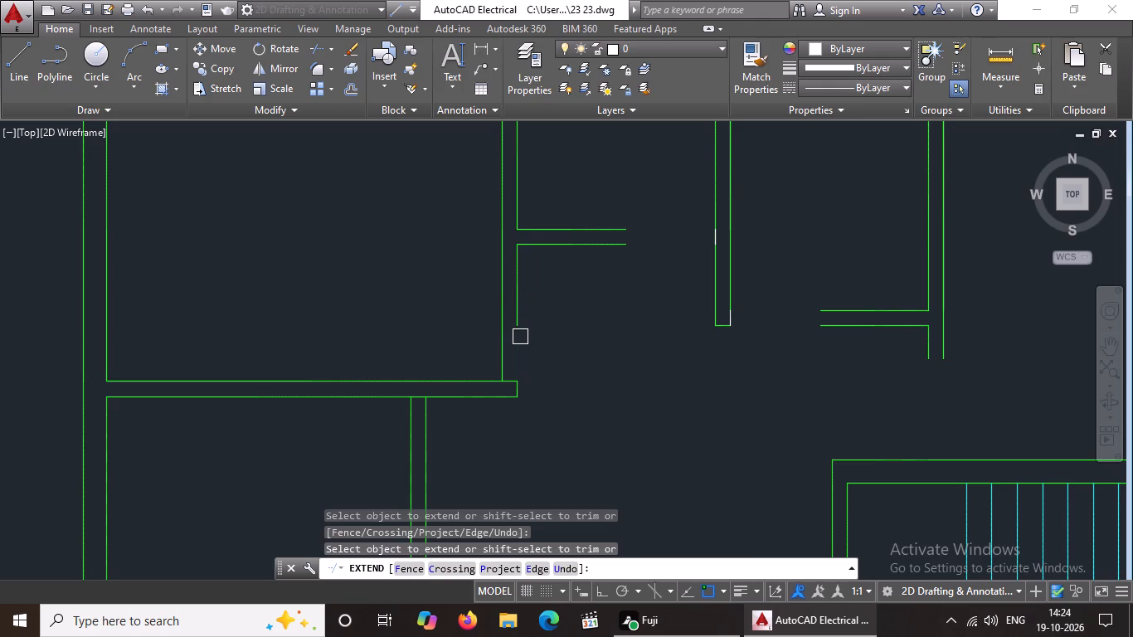
click(521, 323)
Extend the south wall lines of the two small rooms along the north side to close their door openings.
click(577, 249)
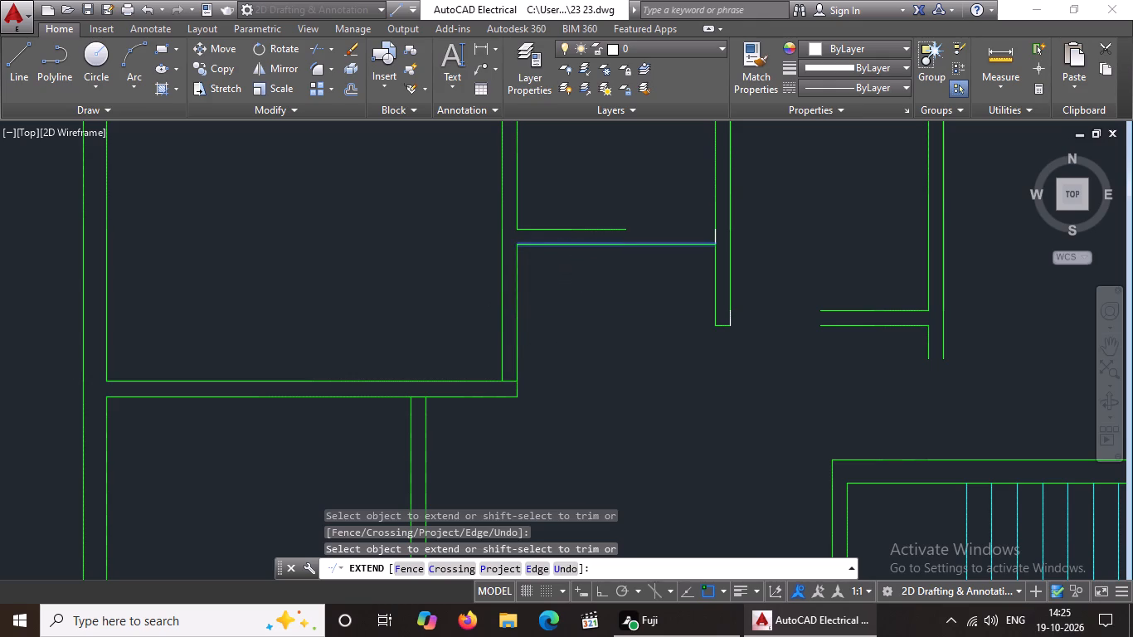
click(597, 225)
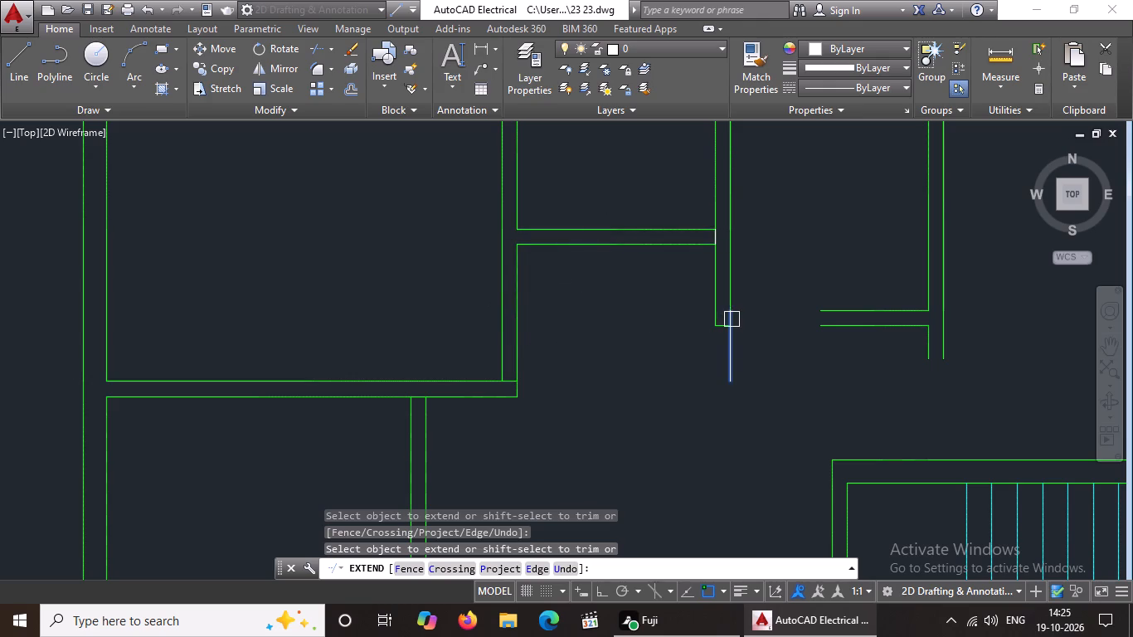
click(846, 314)
click(844, 333)
Extend both lines of the wall east of the second small room south to the stair enclosure wall, closing the door opening.
scroll(800, 357, down, 1)
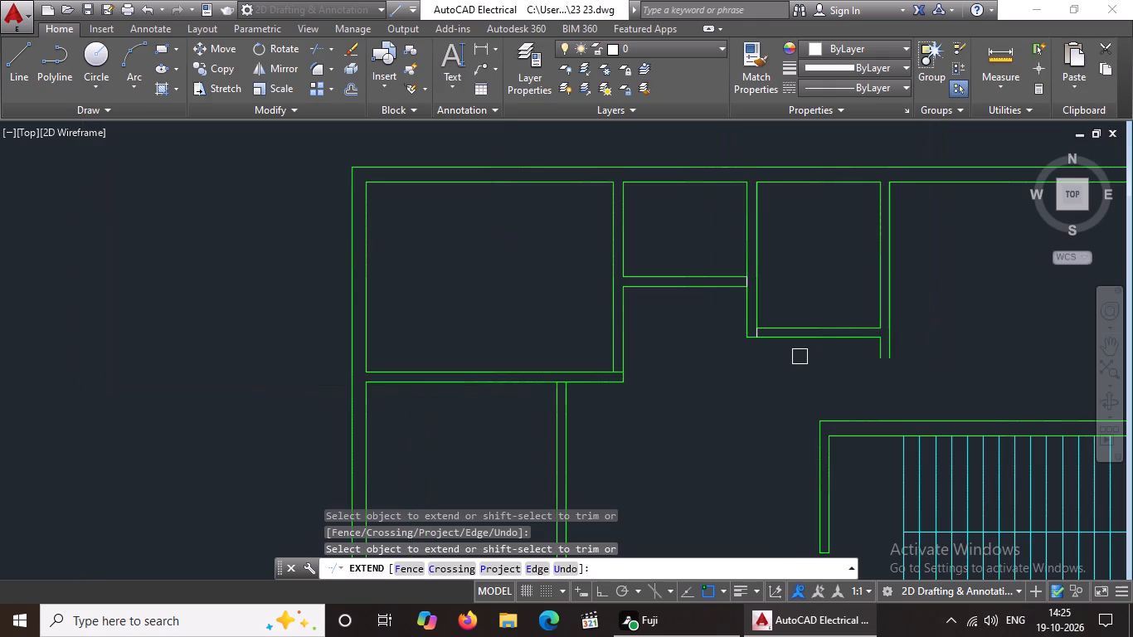
click(876, 352)
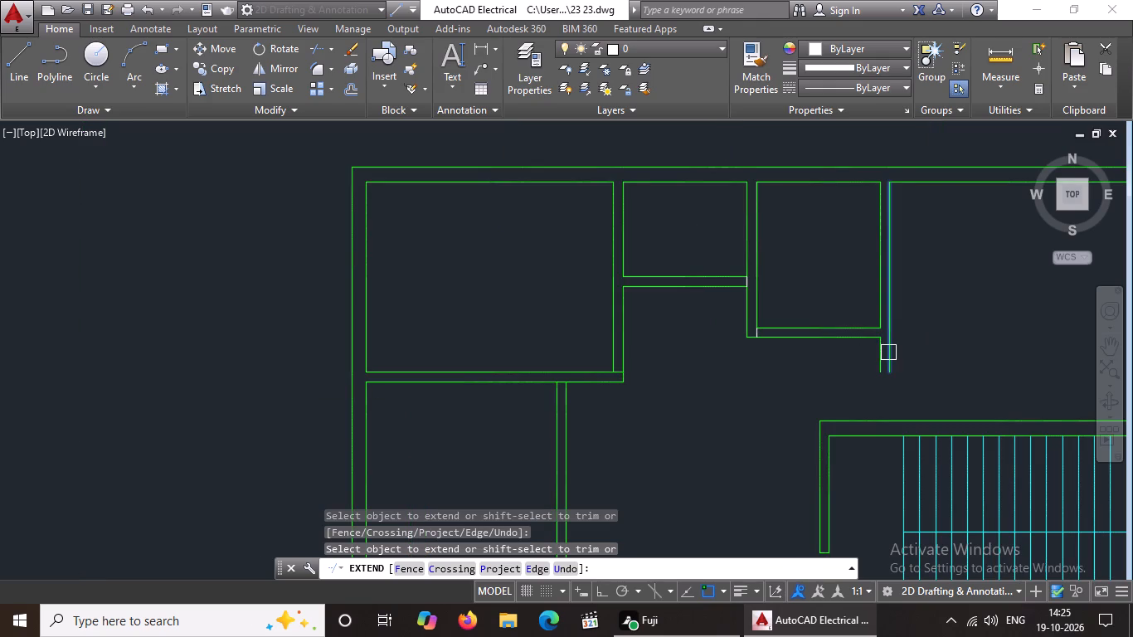
click(890, 353)
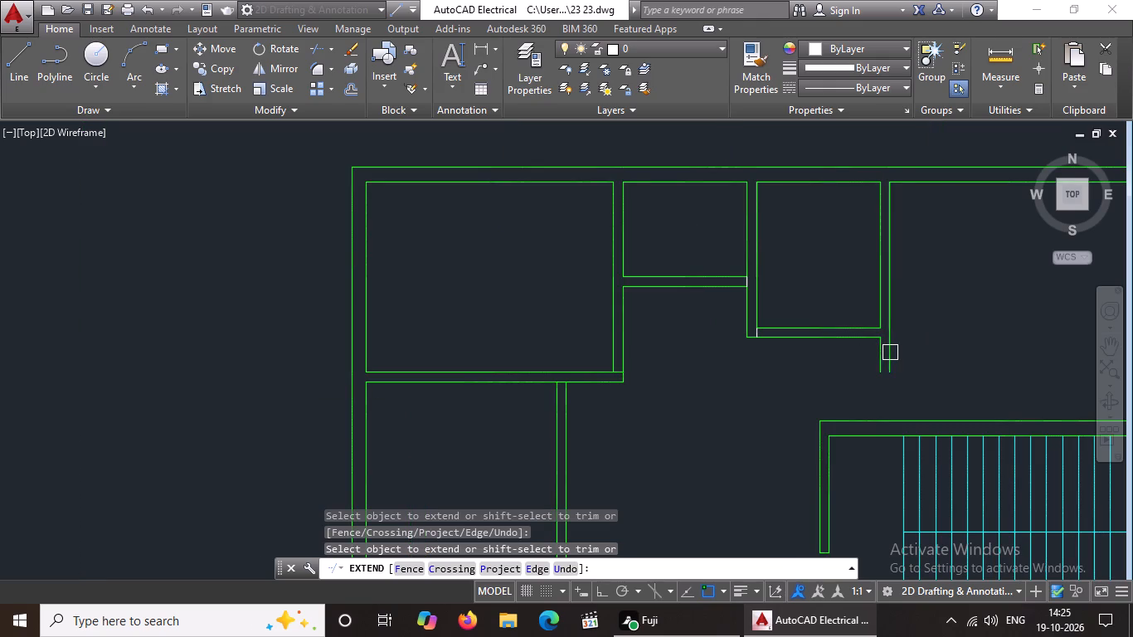
scroll(890, 353, down, 2)
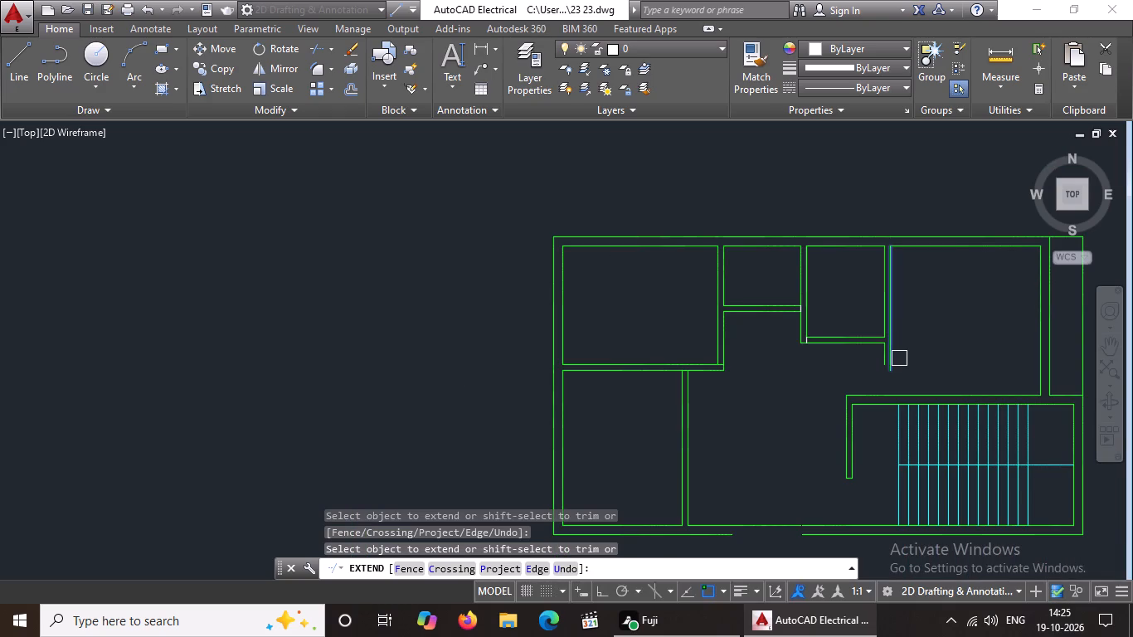
middle_drag(900, 357, 766, 324)
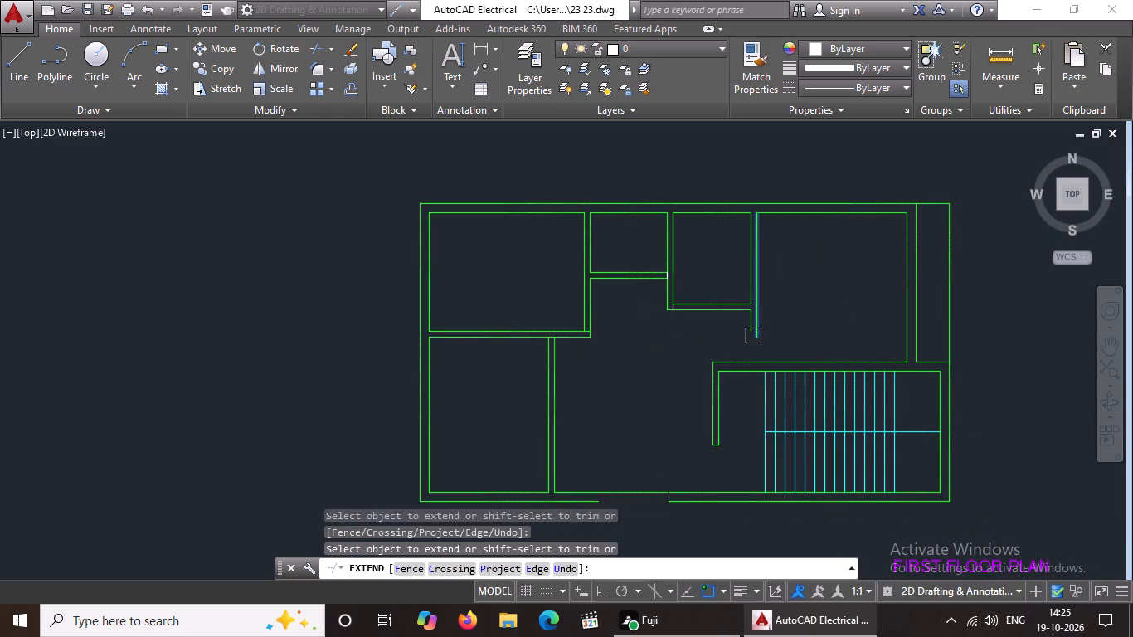
scroll(722, 343, up, 2)
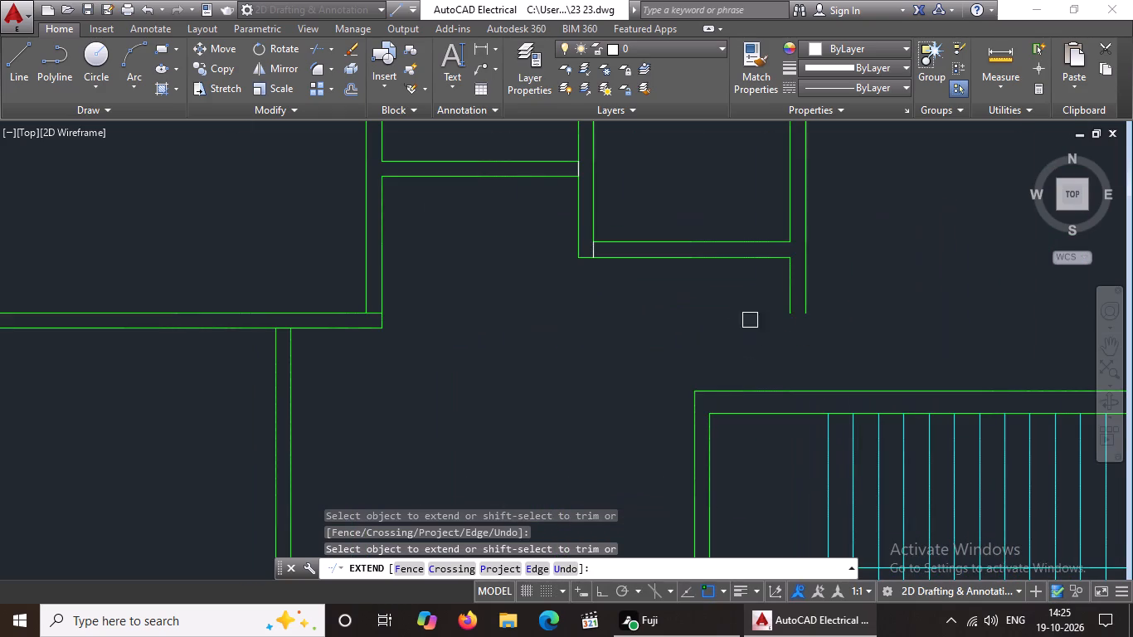
click(788, 302)
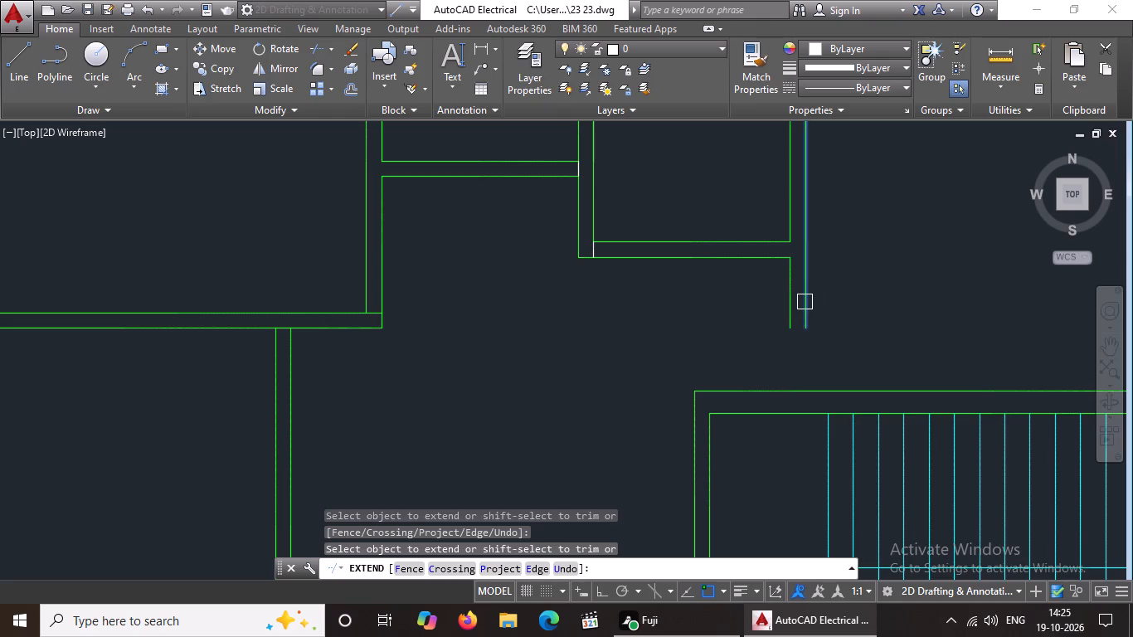
click(805, 302)
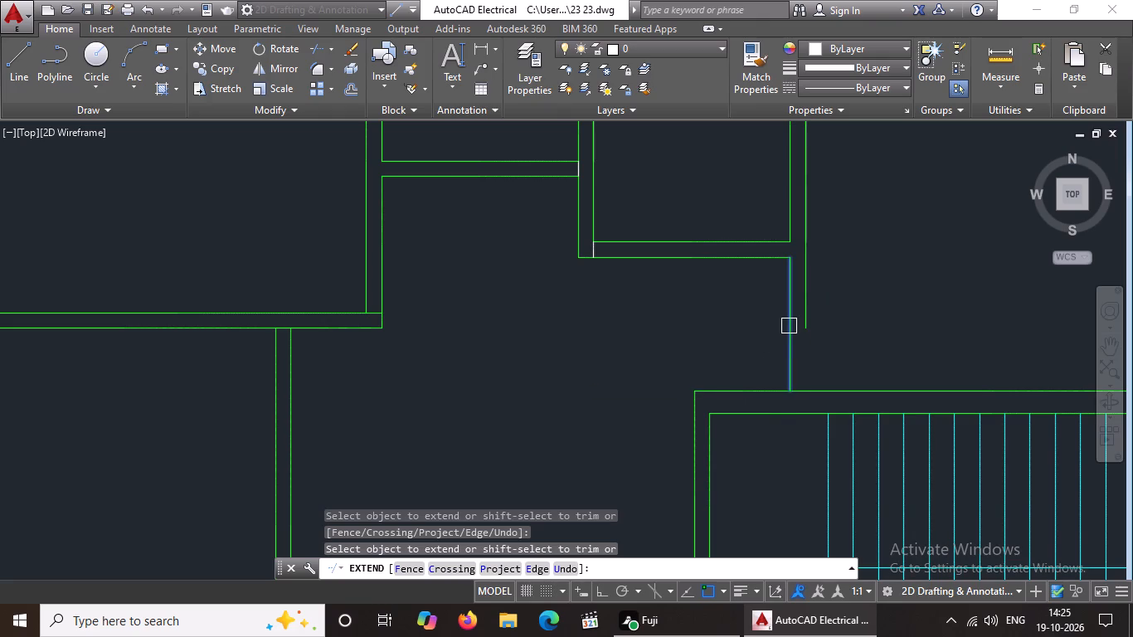
click(789, 327)
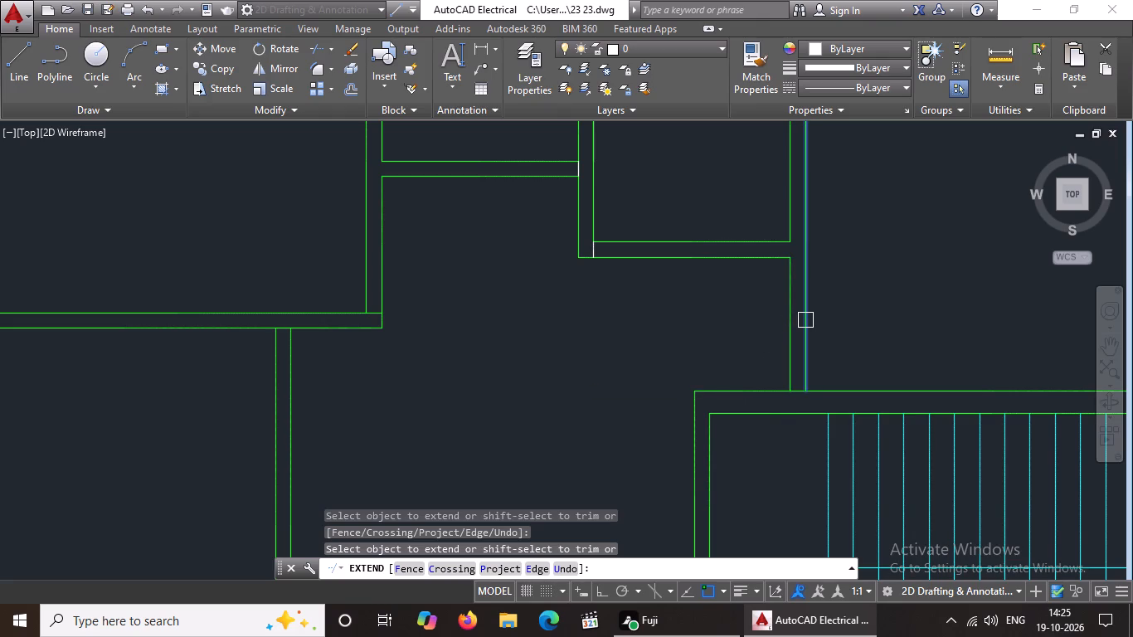
click(805, 320)
Extend the south wall's outer line across the entrance gap and both lines of the stair's west wall down to the south wall.
scroll(837, 325, down, 2)
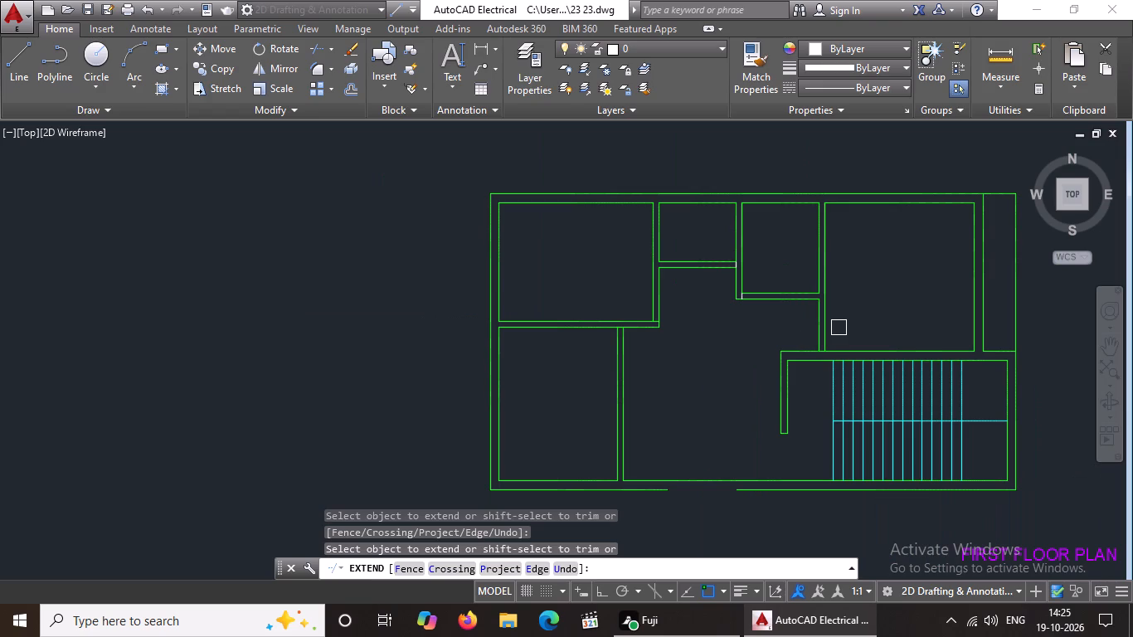
click(650, 486)
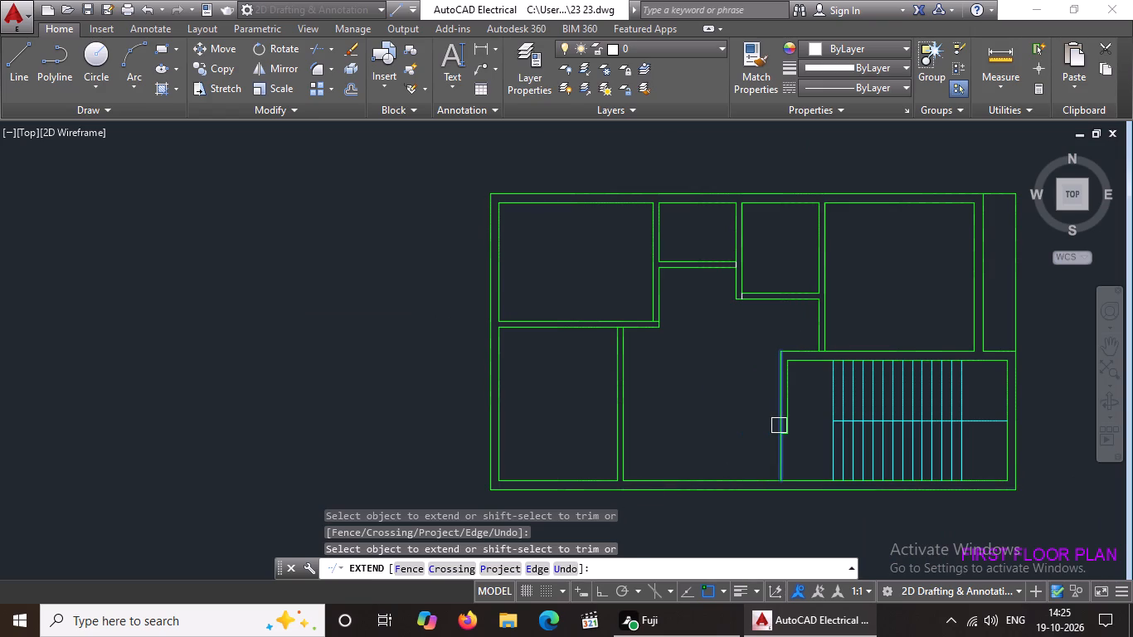
click(780, 425)
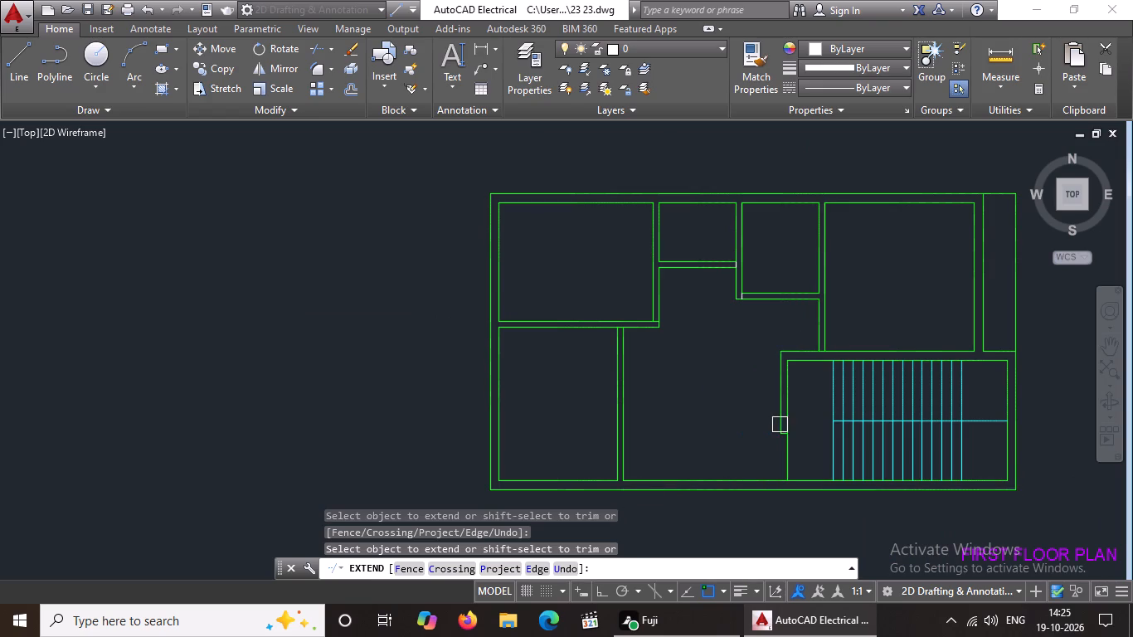
click(778, 424)
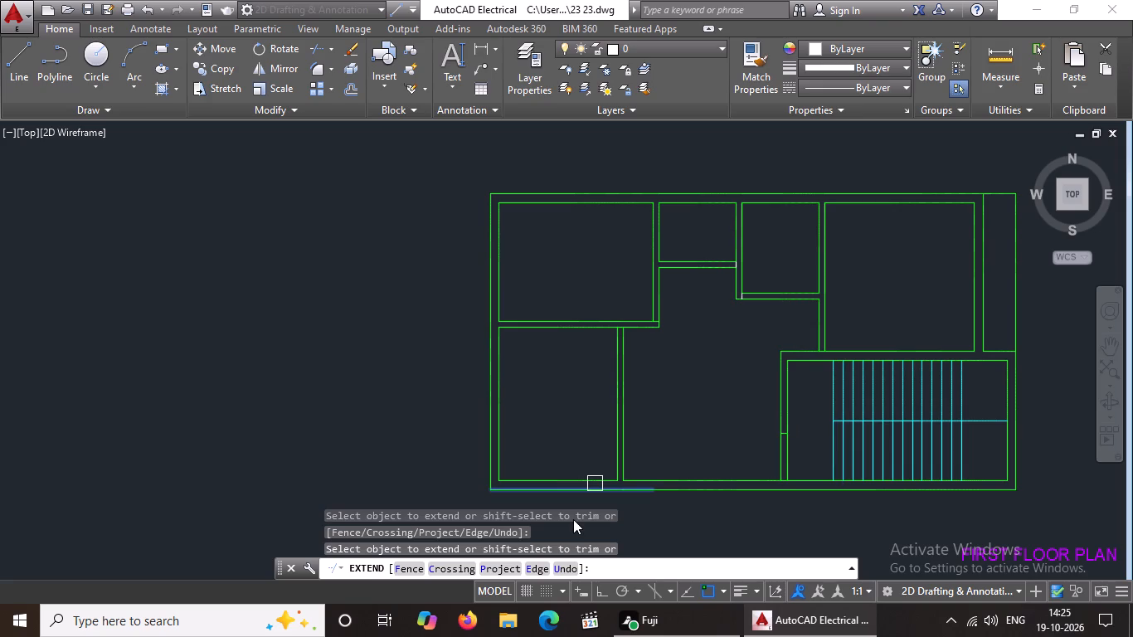
key(Escape)
key(Escape)
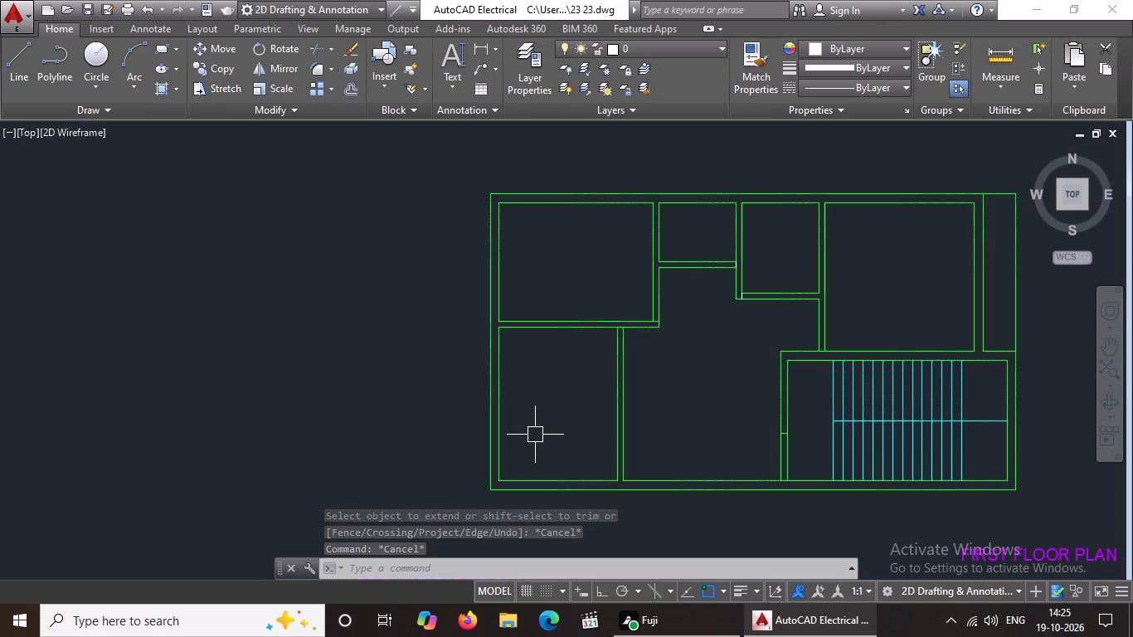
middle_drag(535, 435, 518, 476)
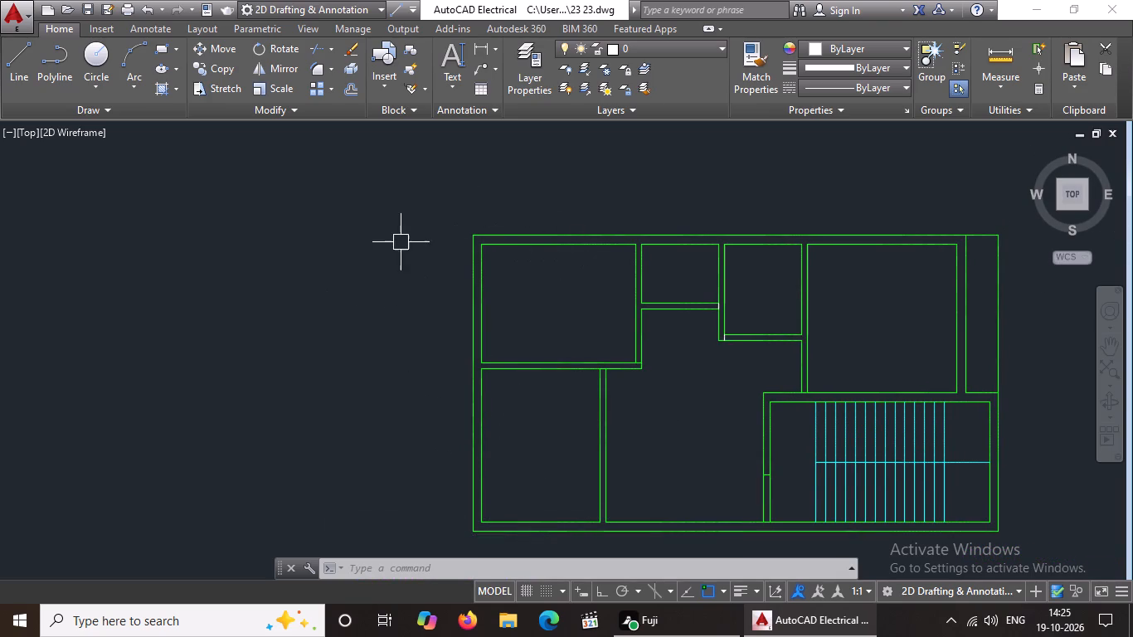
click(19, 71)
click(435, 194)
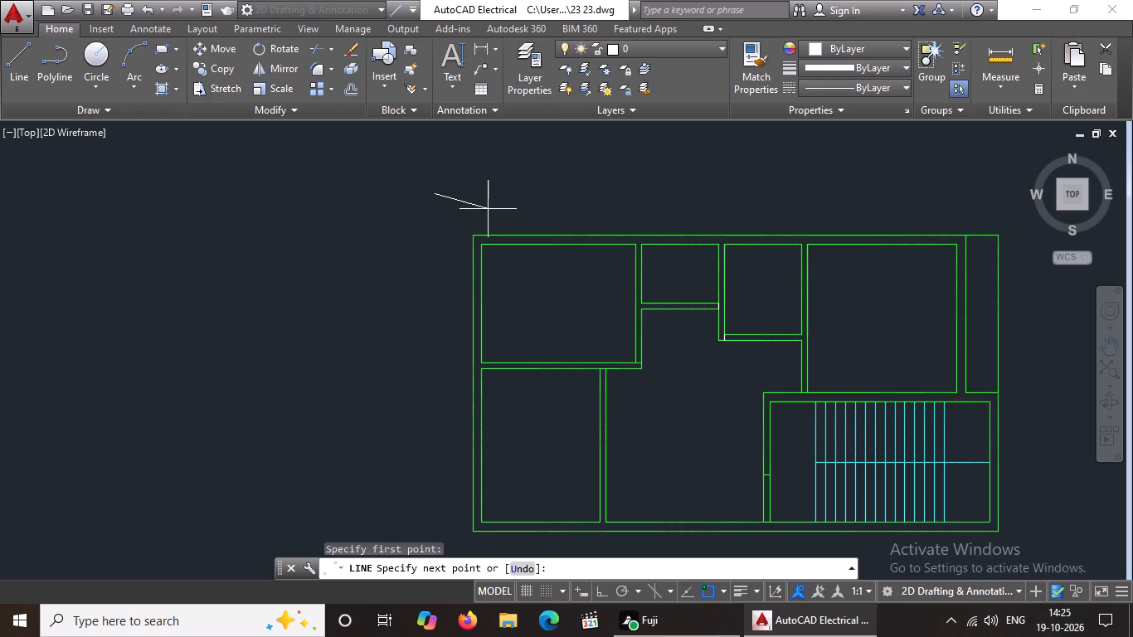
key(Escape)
With Ortho on, draw a 9" by 9" square column outline from lines in the empty space beyond the plan's northwest corner.
click(15, 65)
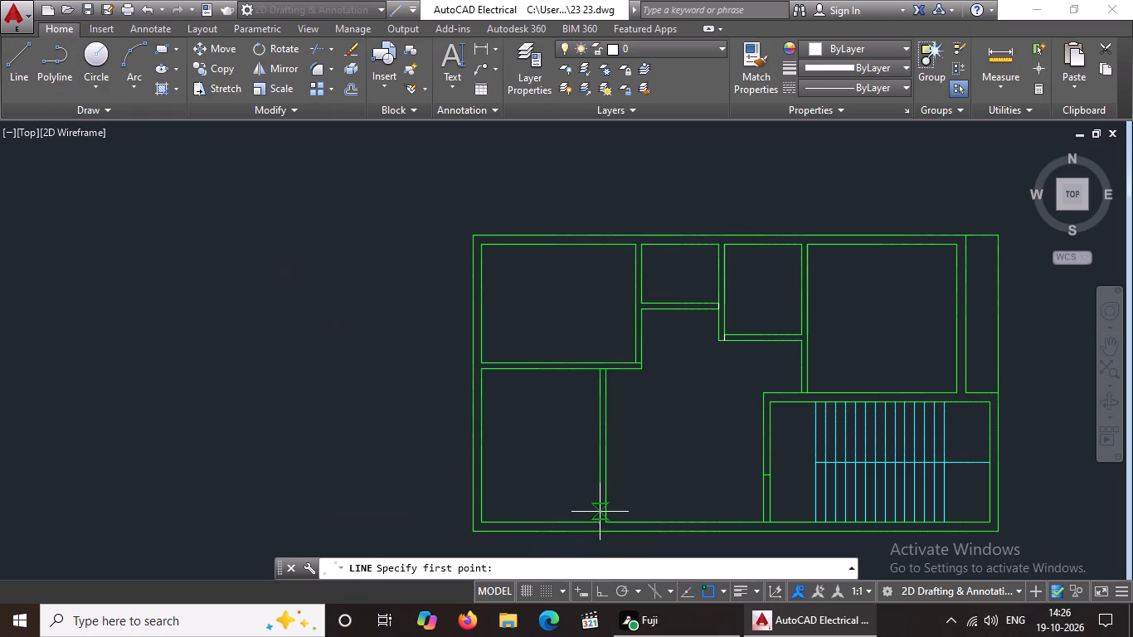
click(601, 591)
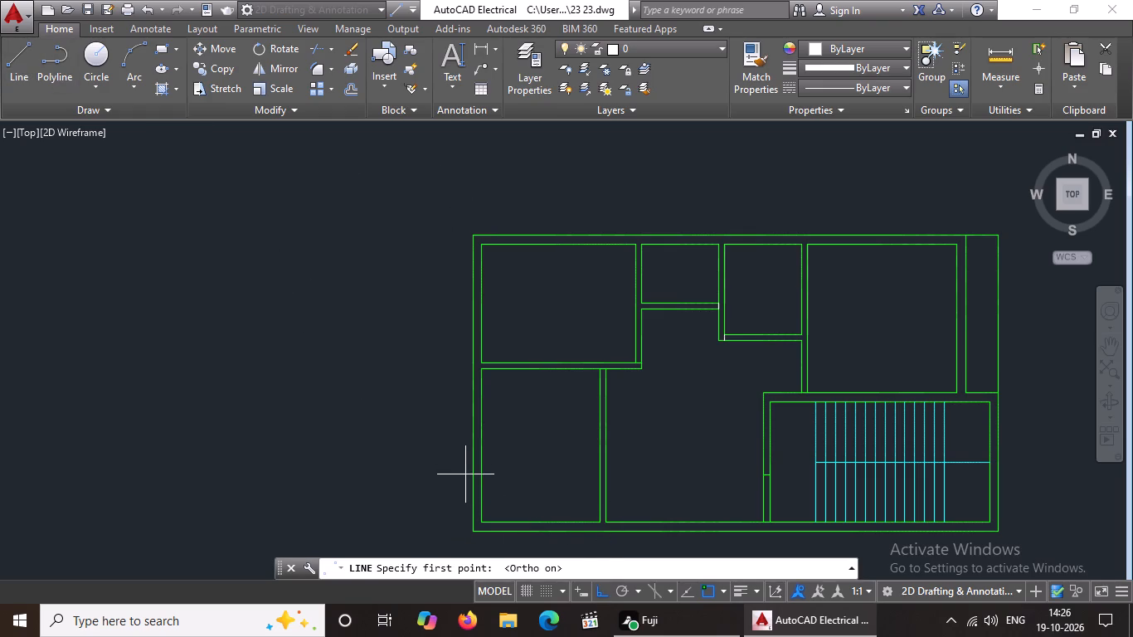
click(411, 197)
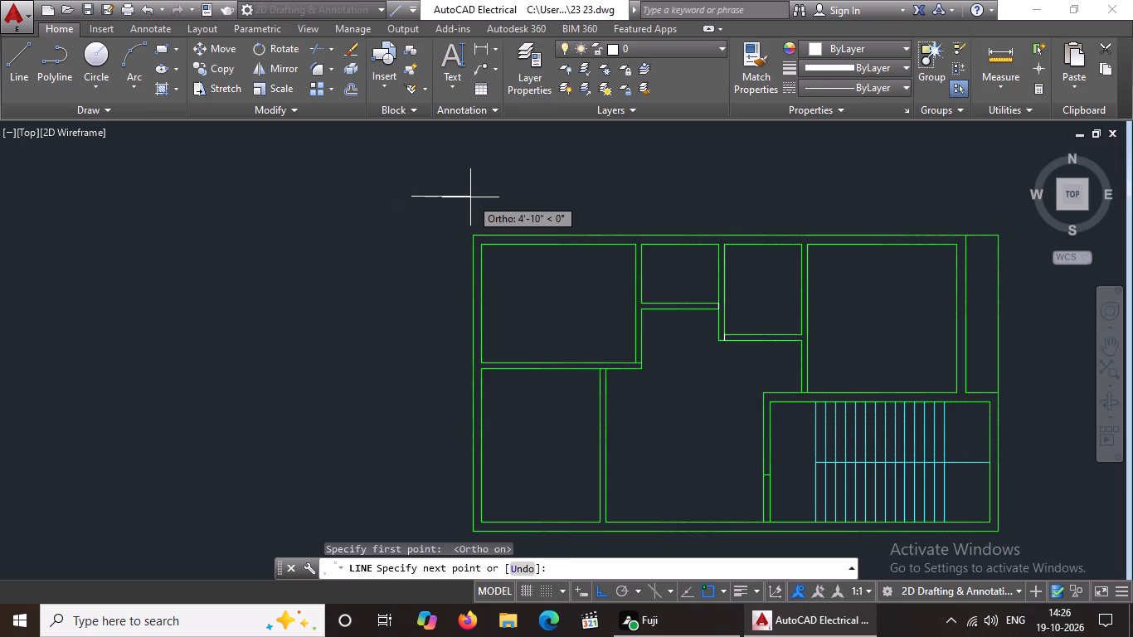
key(9)
key(shift+quotedbl)
key(Return)
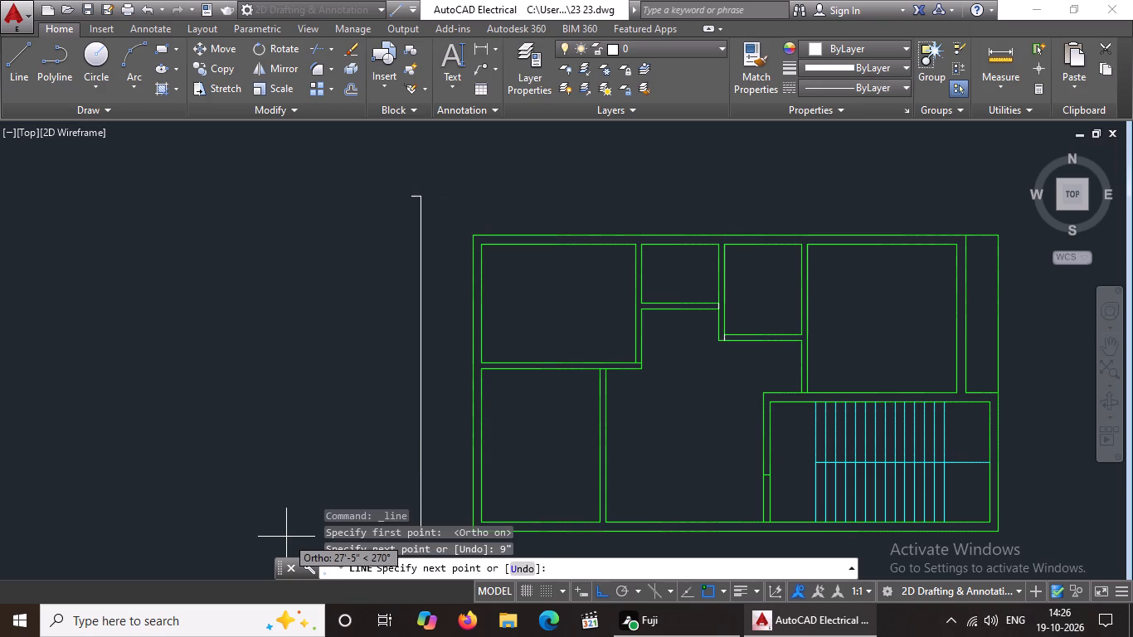
text(9")
key(Return)
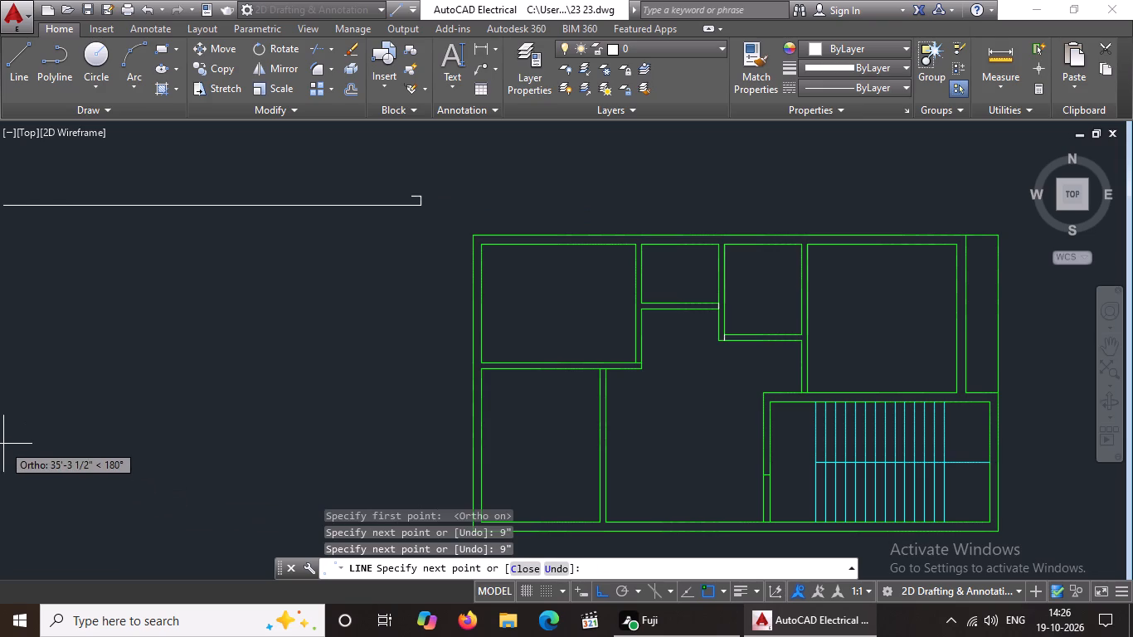
text(9")
key(Return)
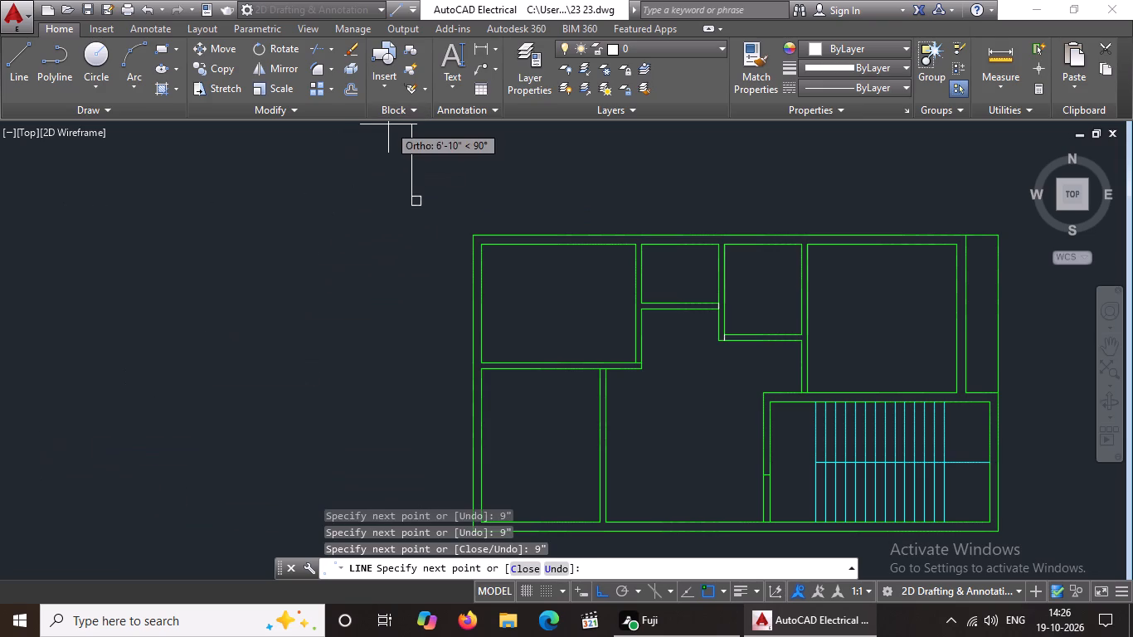
key(9)
key(shift+quotedbl)
key(Return)
key(Return)
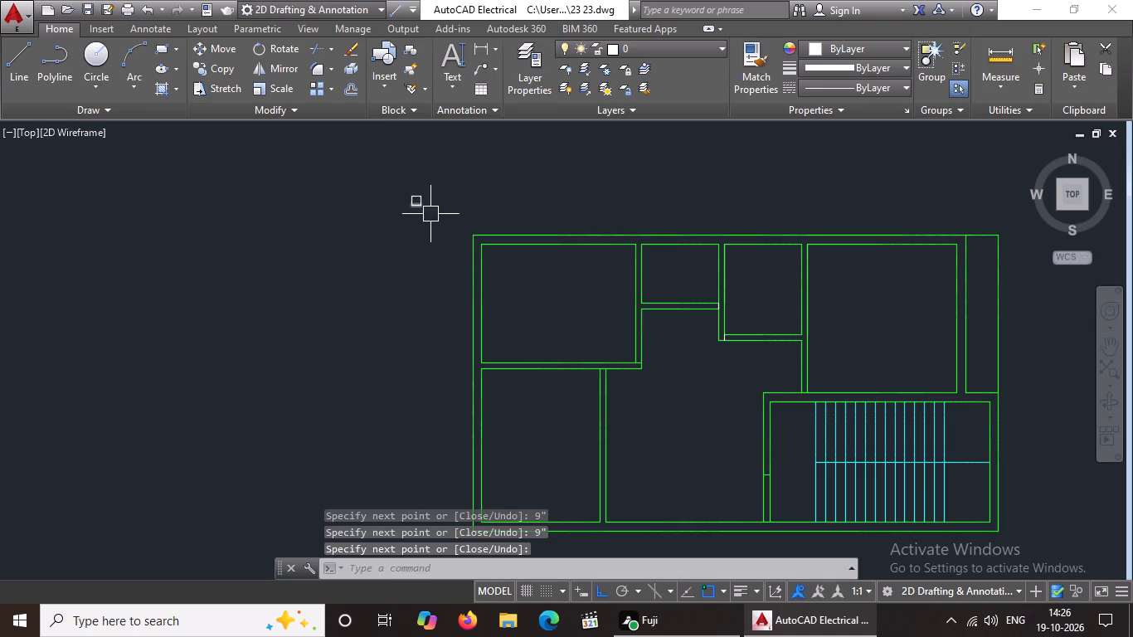
Move the square column by its top-left corner onto the outer northwest corner of the walls, with Ortho off.
drag(394, 180, 400, 191)
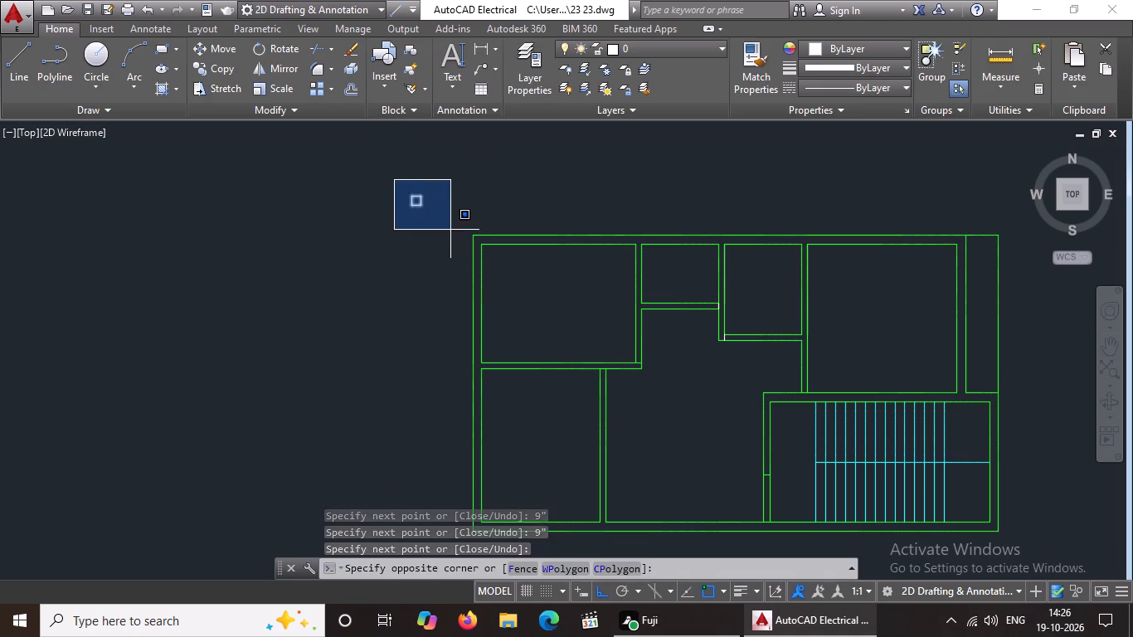
click(450, 230)
click(211, 47)
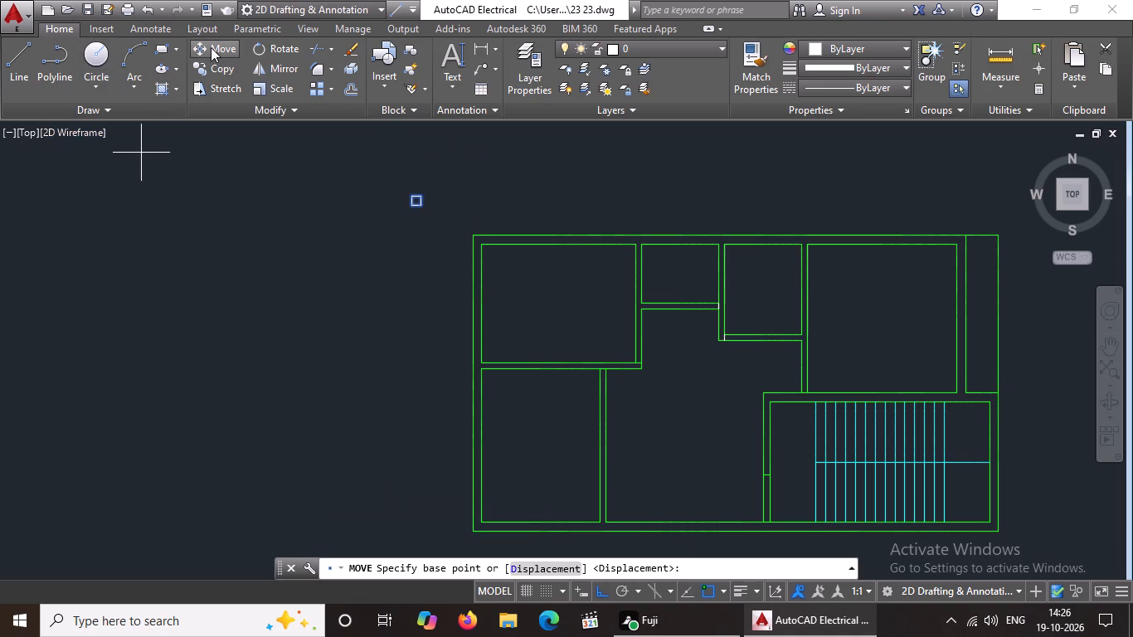
scroll(428, 177, up, 2)
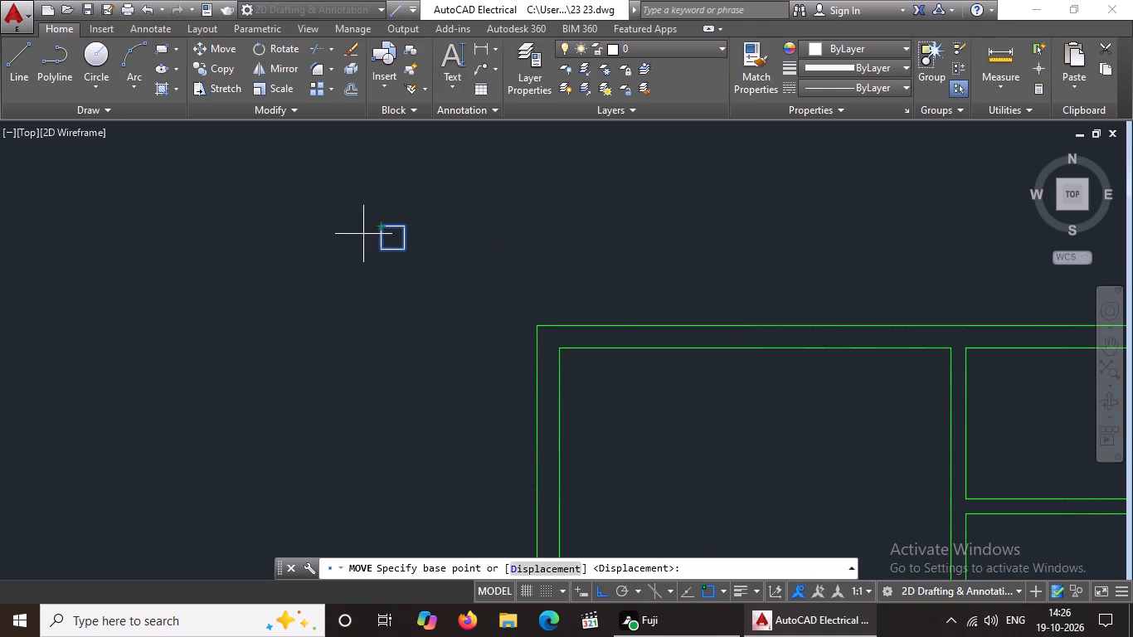
drag(382, 226, 420, 257)
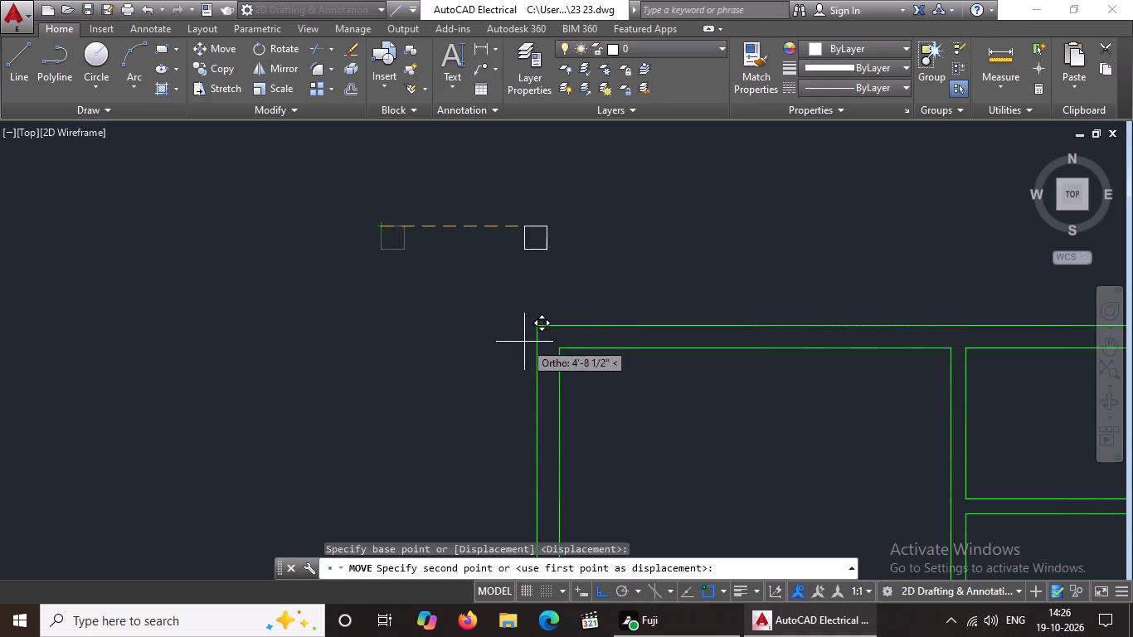
click(602, 595)
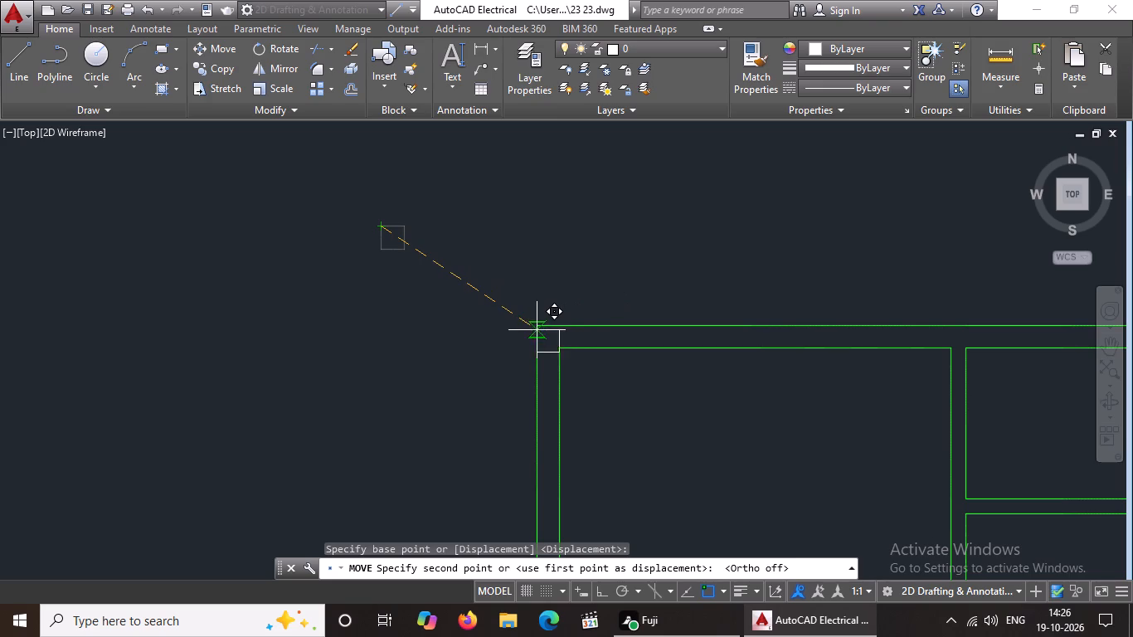
scroll(538, 327, up, 2)
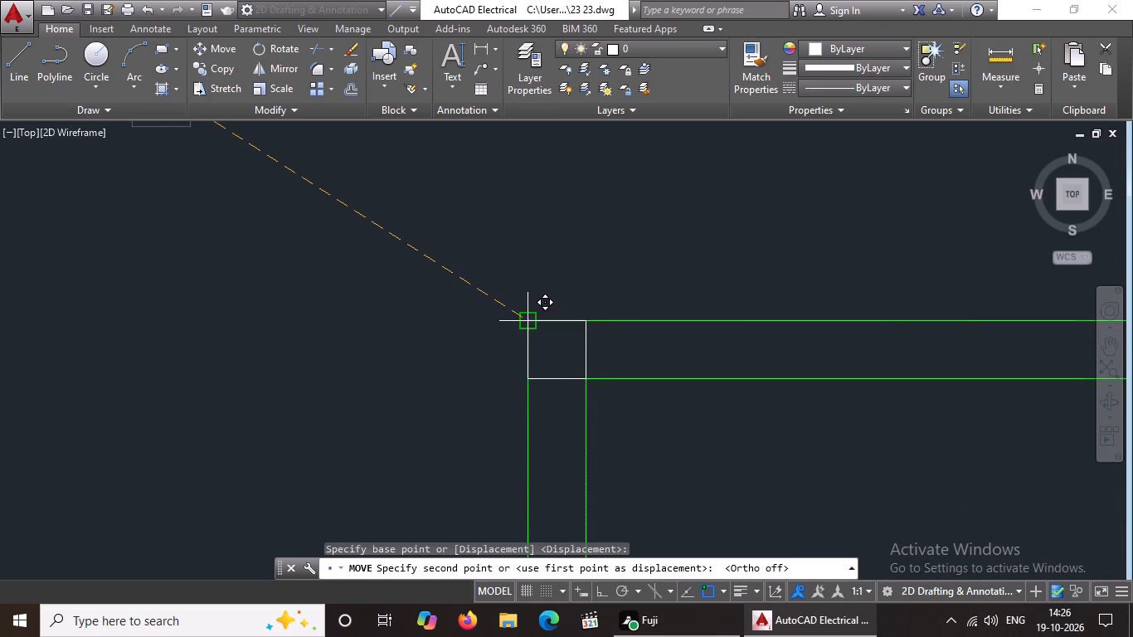
click(530, 322)
Copy the corner column by its bottom-edge midpoint to the north wall's first interior wall junction, centred over that wall.
scroll(632, 340, down, 3)
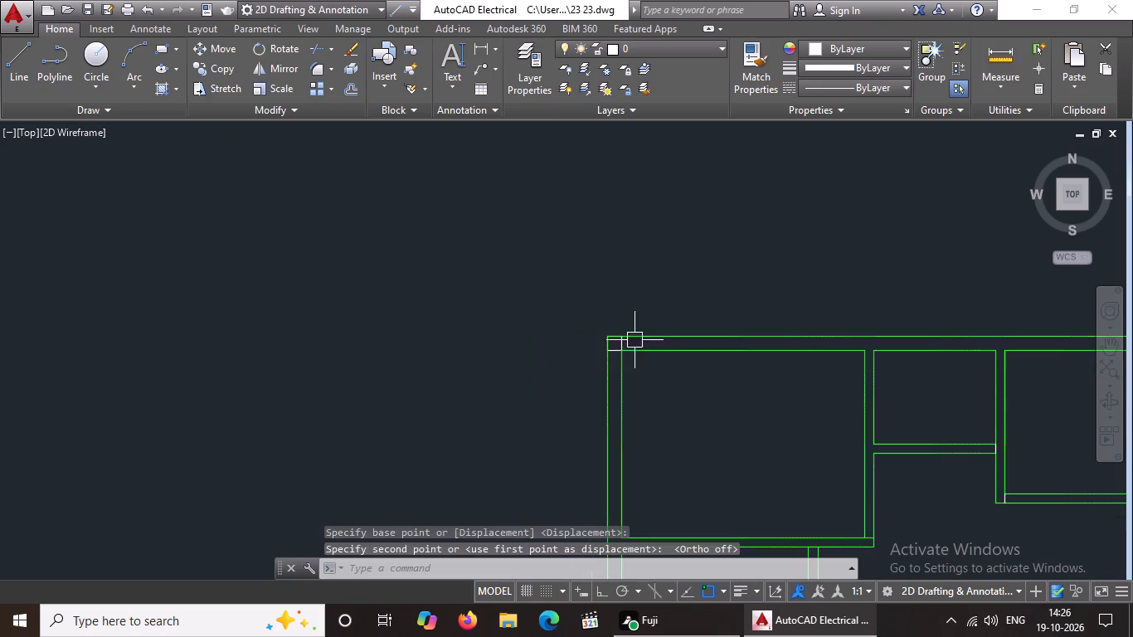
middle_drag(667, 382, 590, 379)
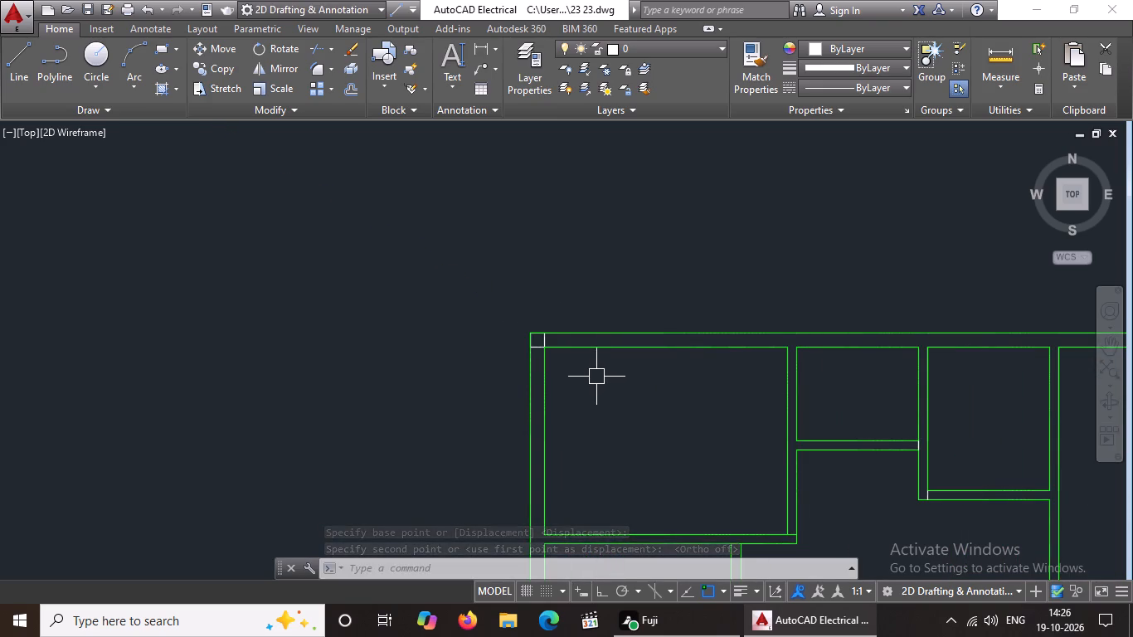
click(505, 315)
click(571, 350)
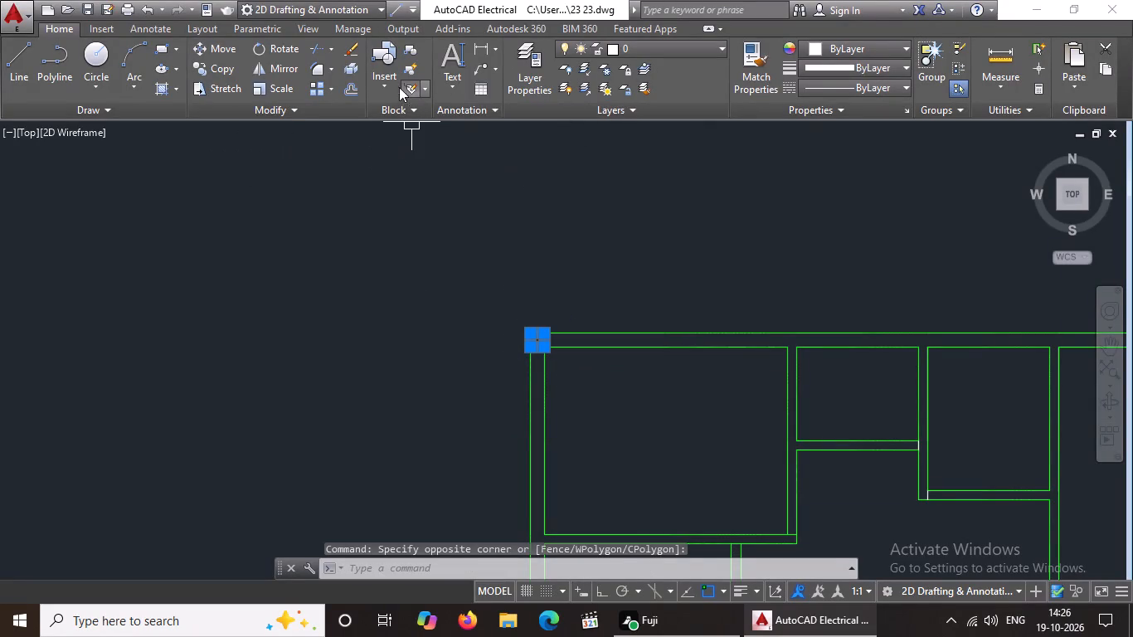
click(221, 66)
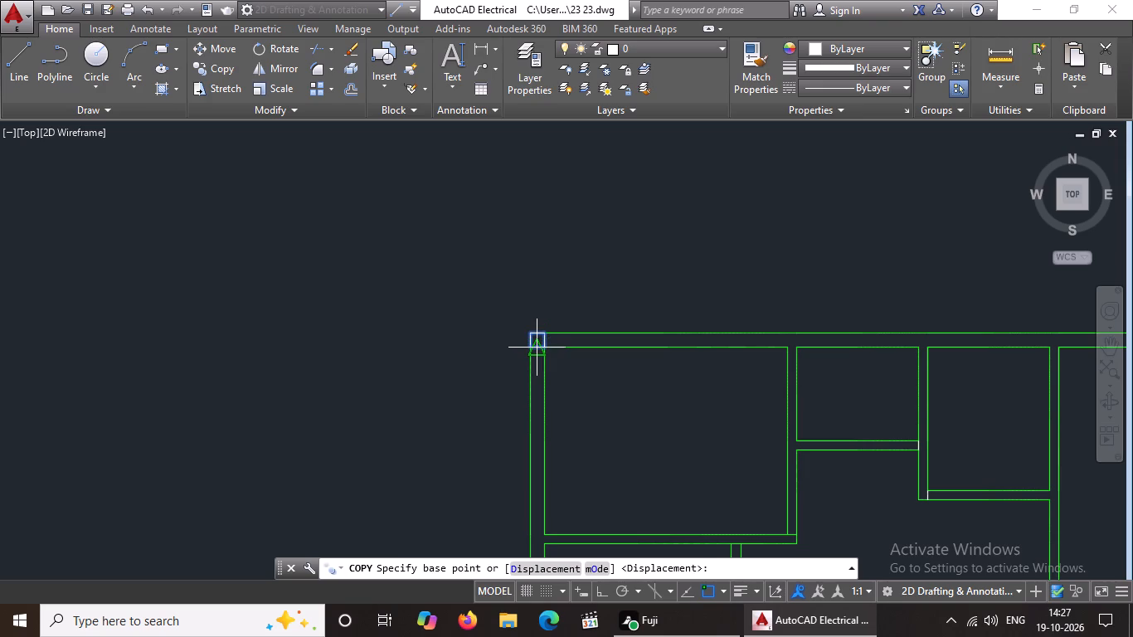
click(537, 348)
scroll(780, 352, up, 3)
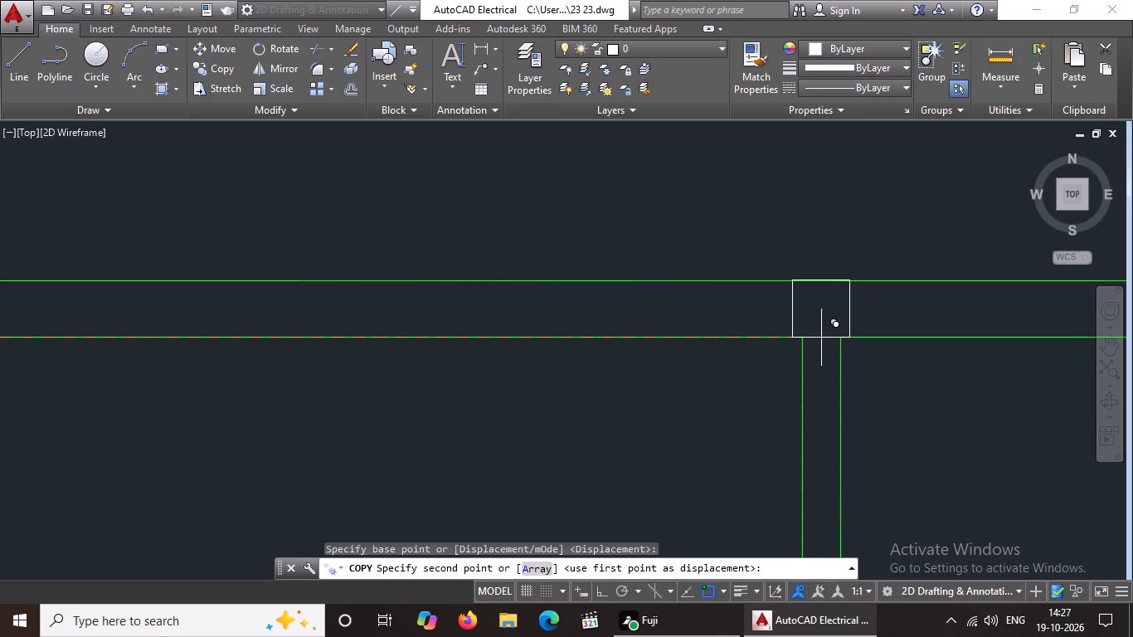
click(821, 338)
scroll(875, 349, down, 2)
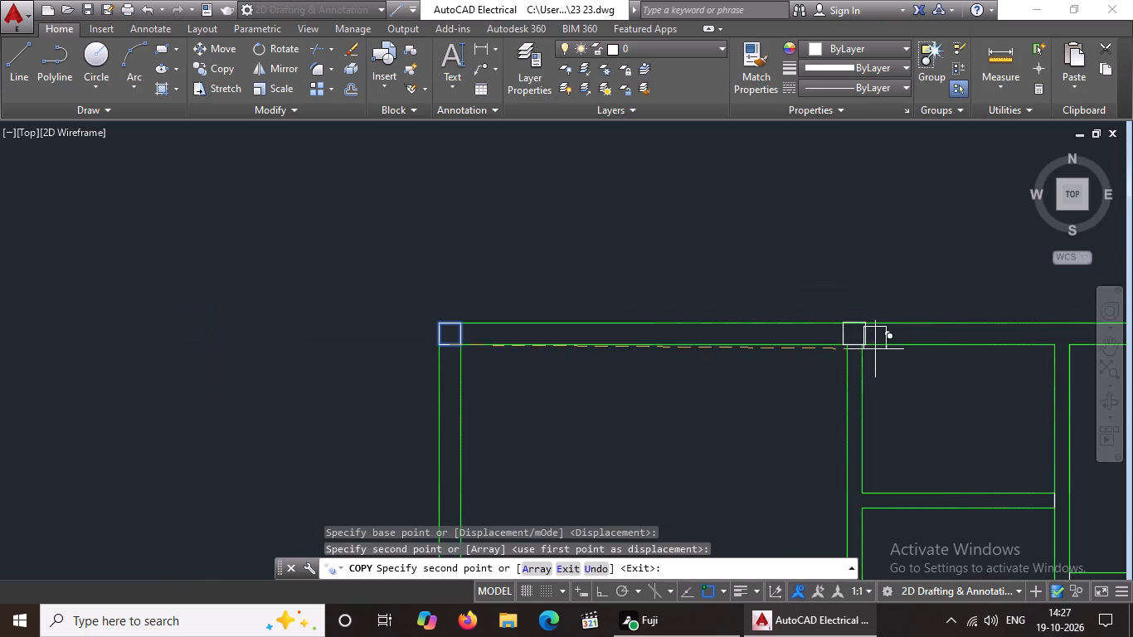
key(Escape)
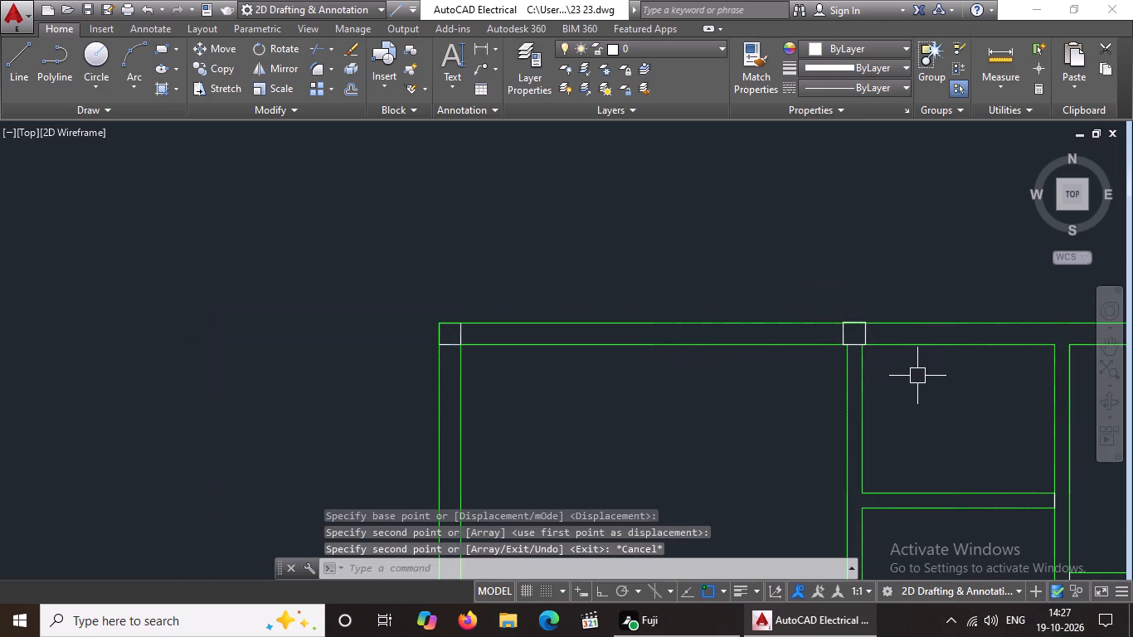
Move the copied column by its top-edge midpoint onto the north wall's outer line, keeping it centred over the interior wall.
scroll(894, 372, up, 2)
click(732, 230)
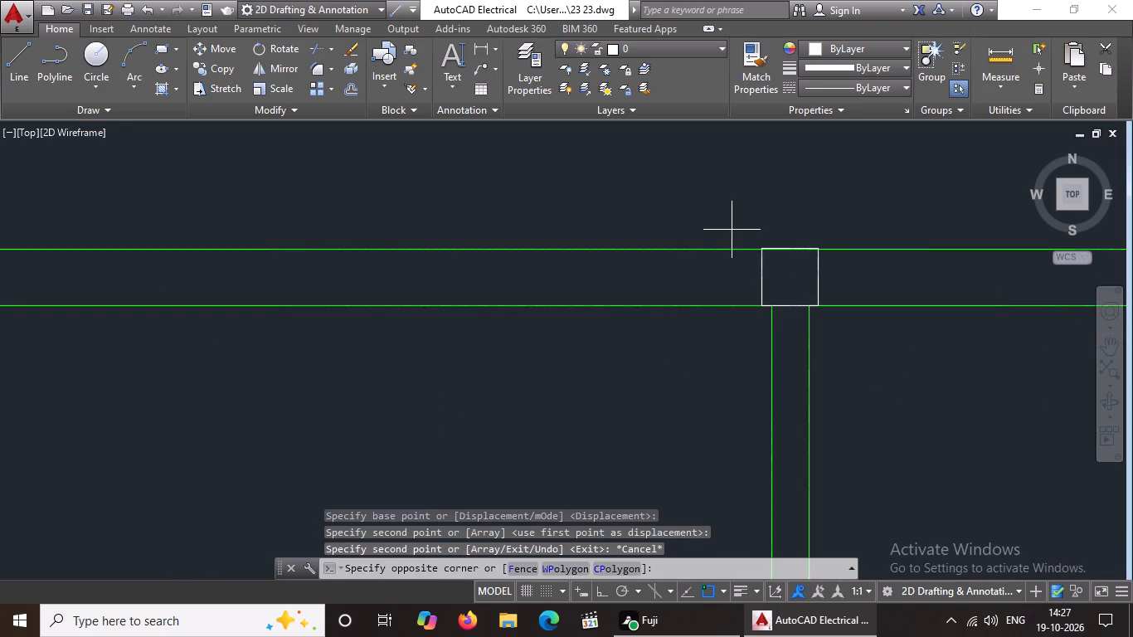
click(839, 326)
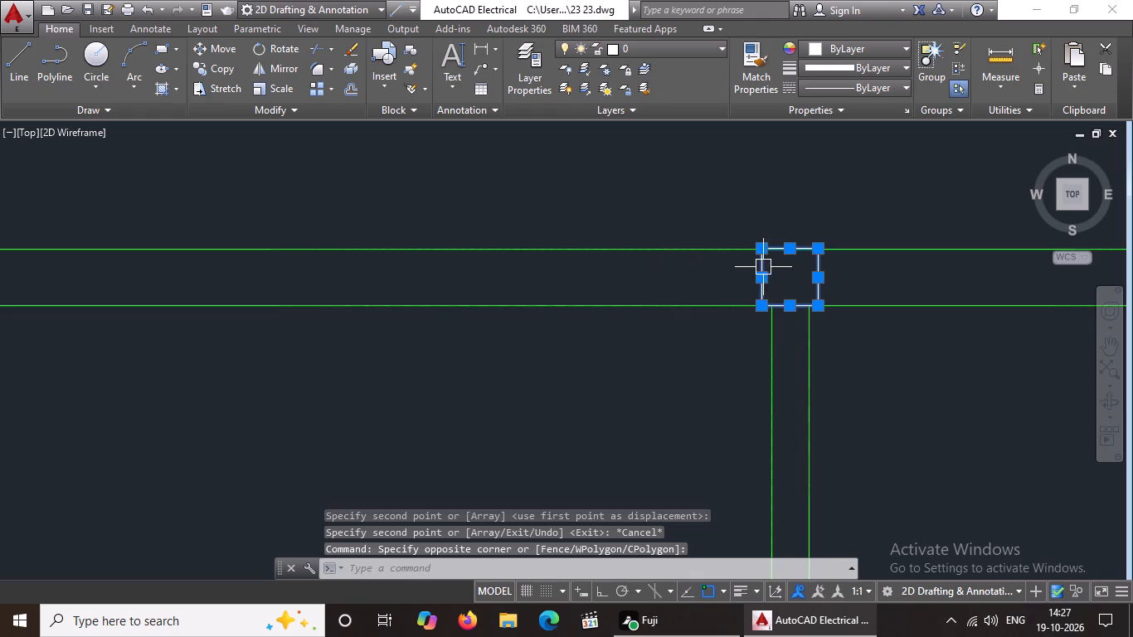
middle_drag(790, 274, 772, 298)
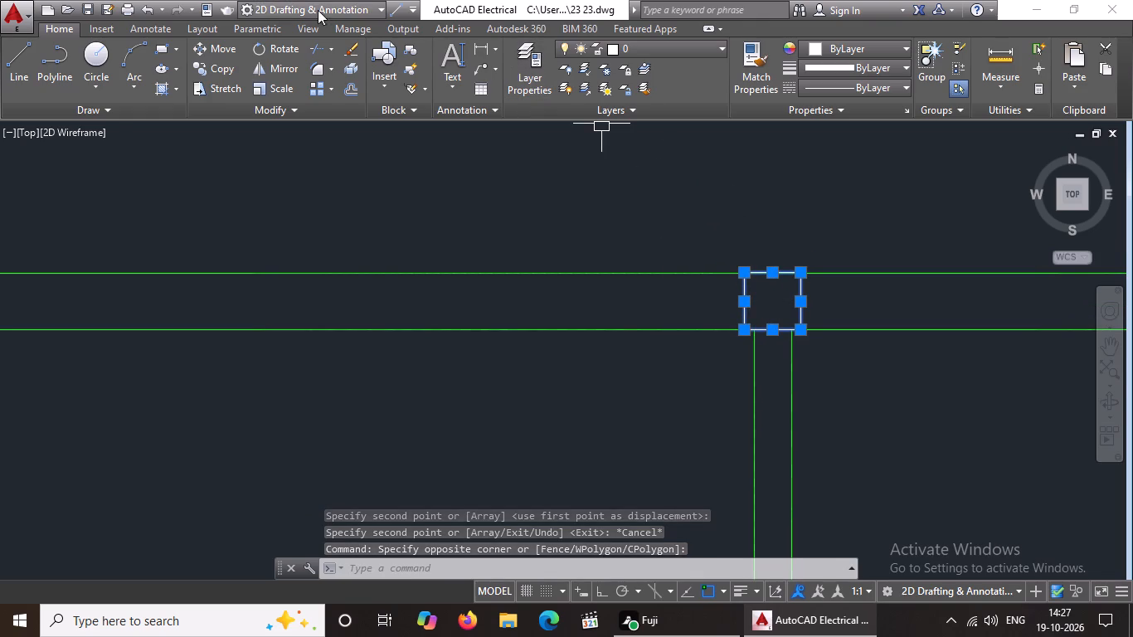
drag(212, 42, 254, 73)
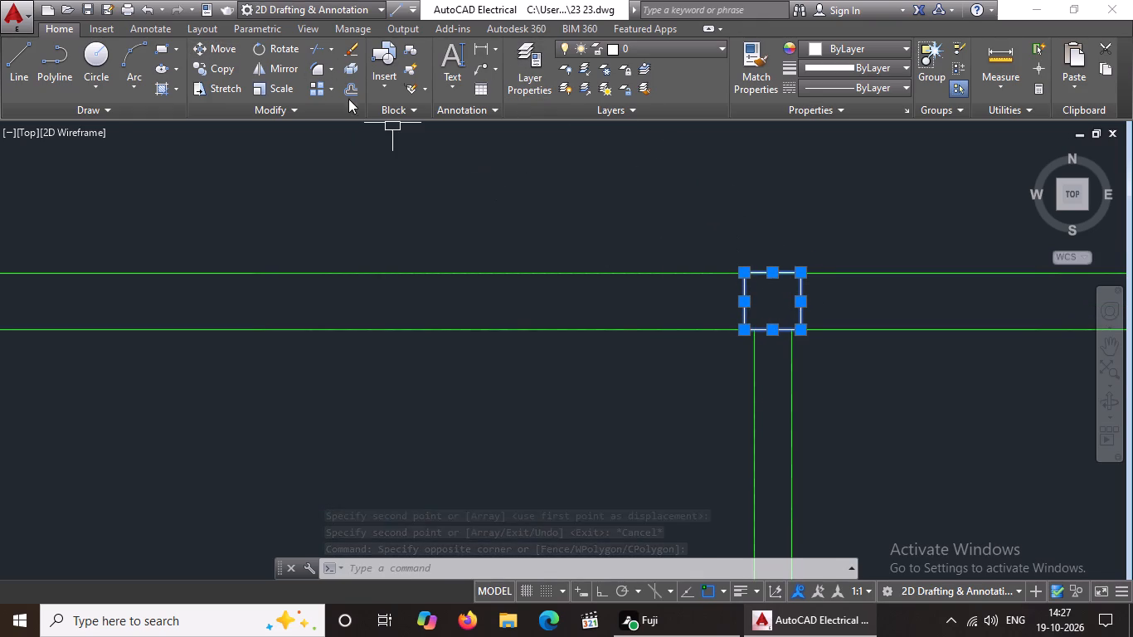
click(213, 44)
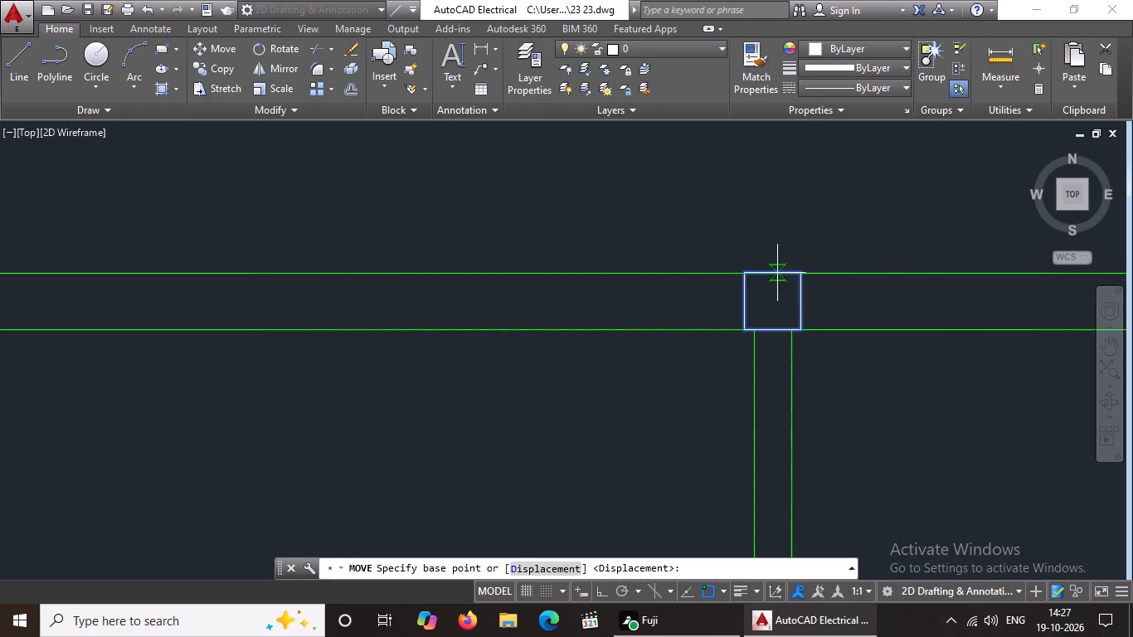
scroll(775, 271, up, 2)
click(766, 276)
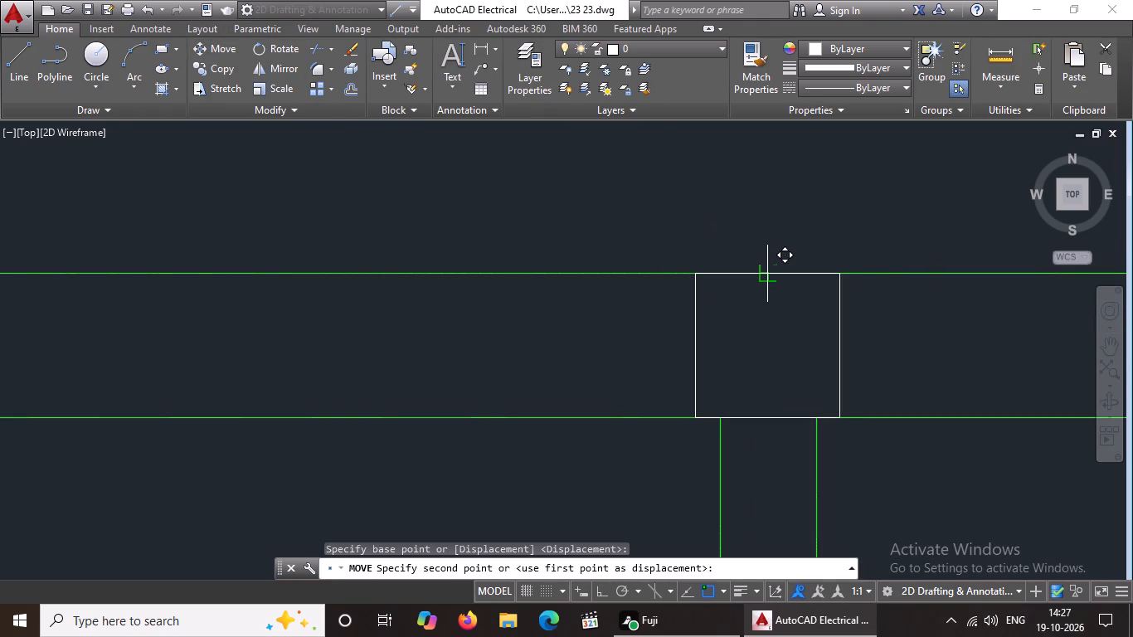
click(767, 275)
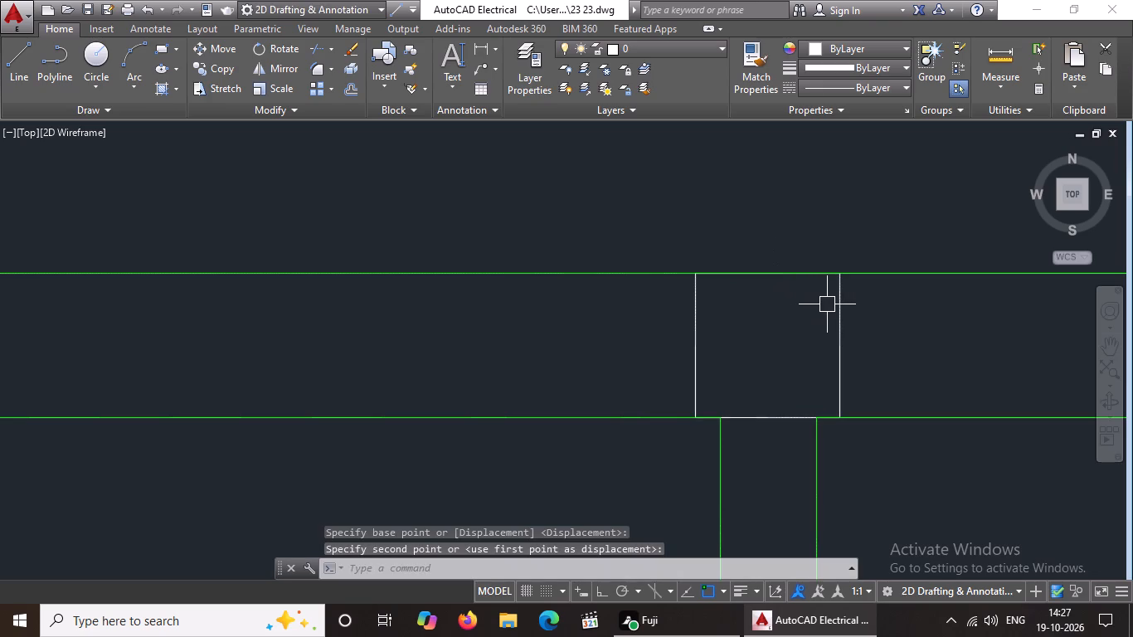
scroll(829, 304, down, 2)
scroll(911, 335, down, 1)
middle_drag(911, 334, 705, 370)
scroll(747, 370, down, 1)
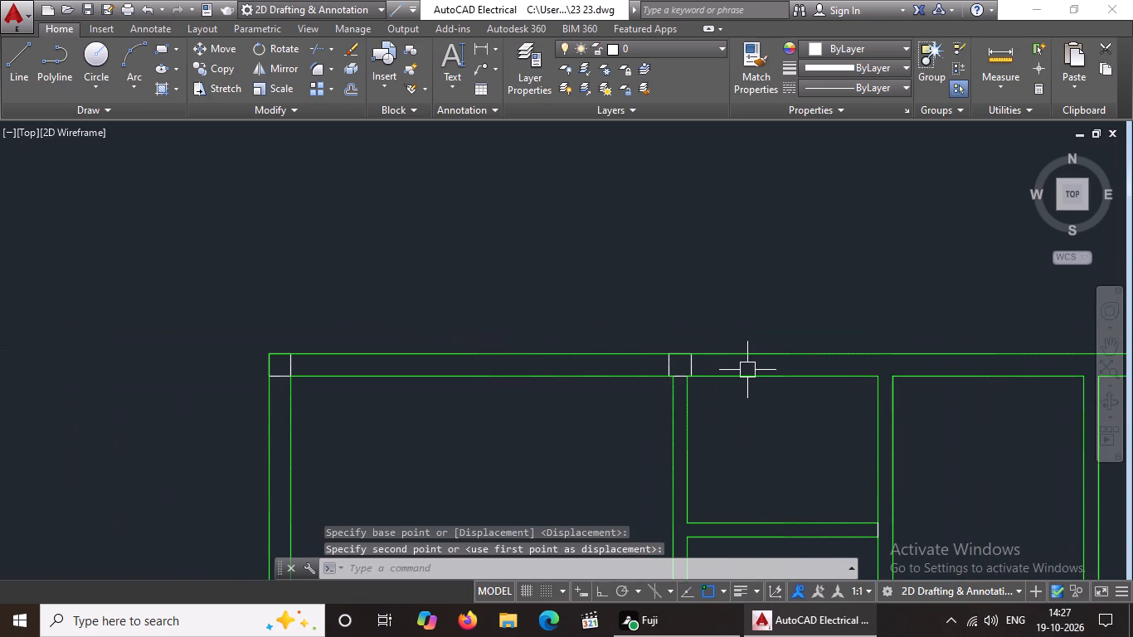
key(Escape)
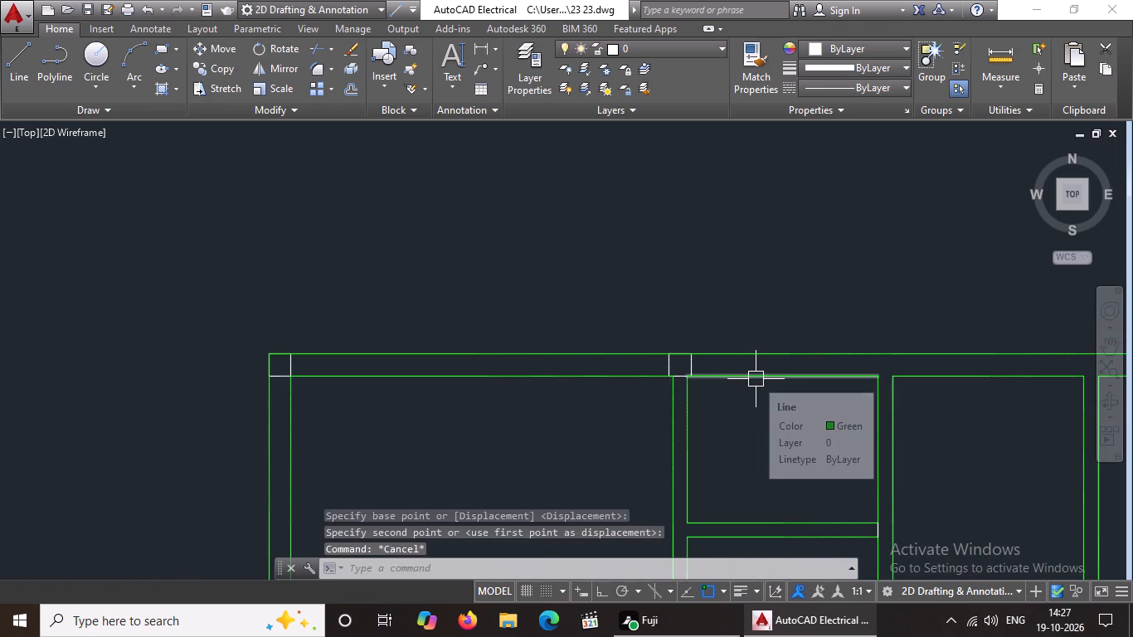
With Ortho on, copy that column by its top midpoint to the next two wall junctions, 7'-0" and 14'-0" east.
middle_drag(816, 383, 798, 386)
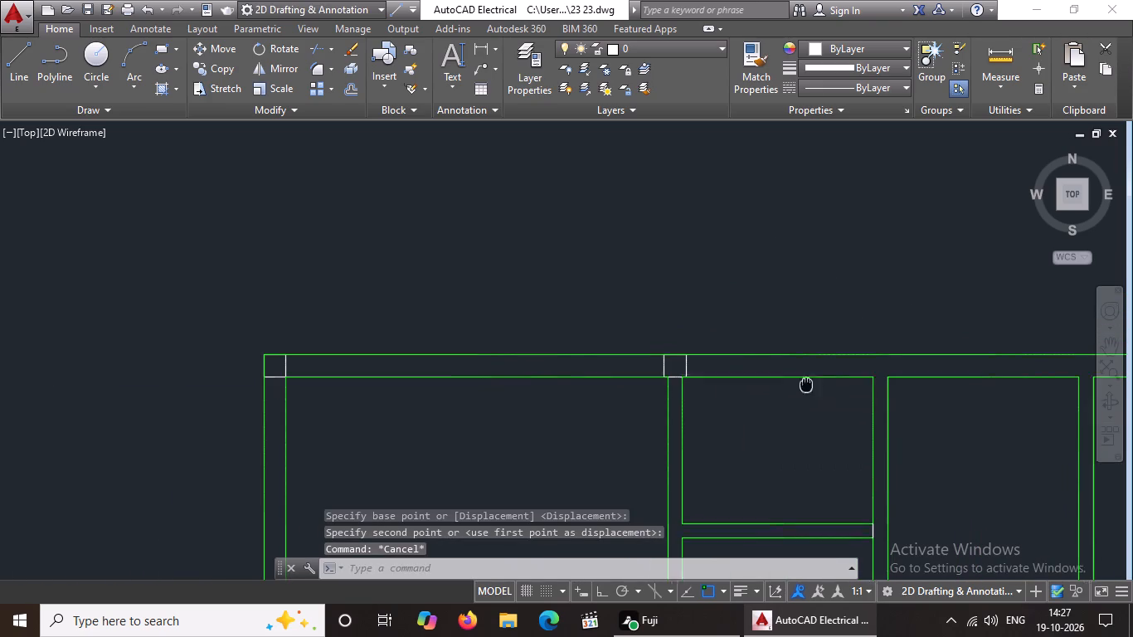
middle_drag(798, 386, 671, 388)
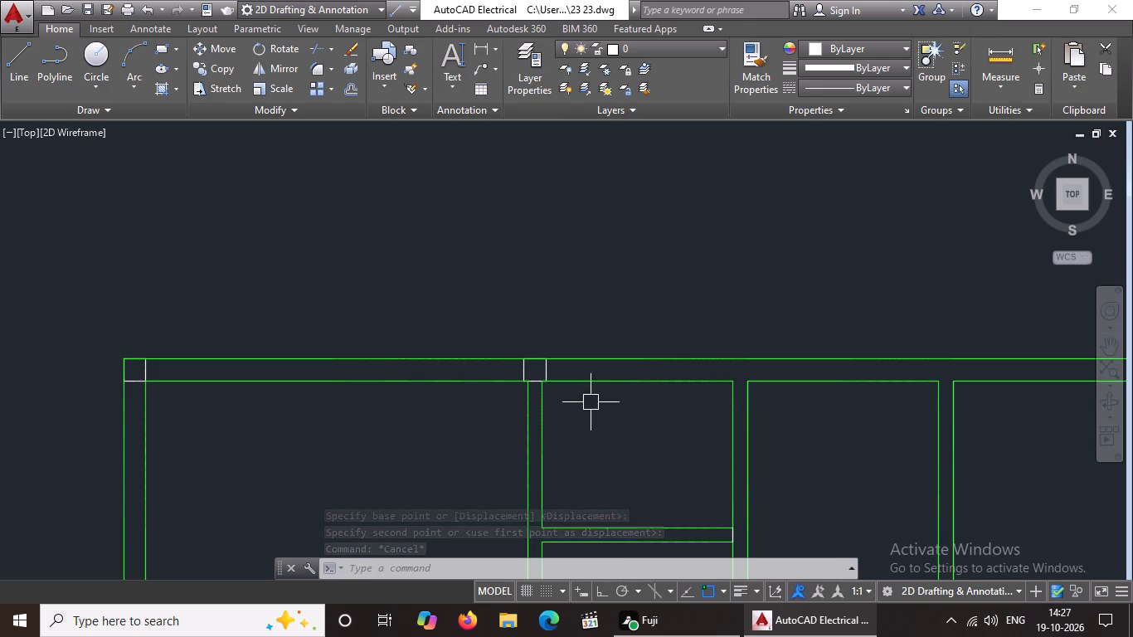
click(465, 322)
click(609, 421)
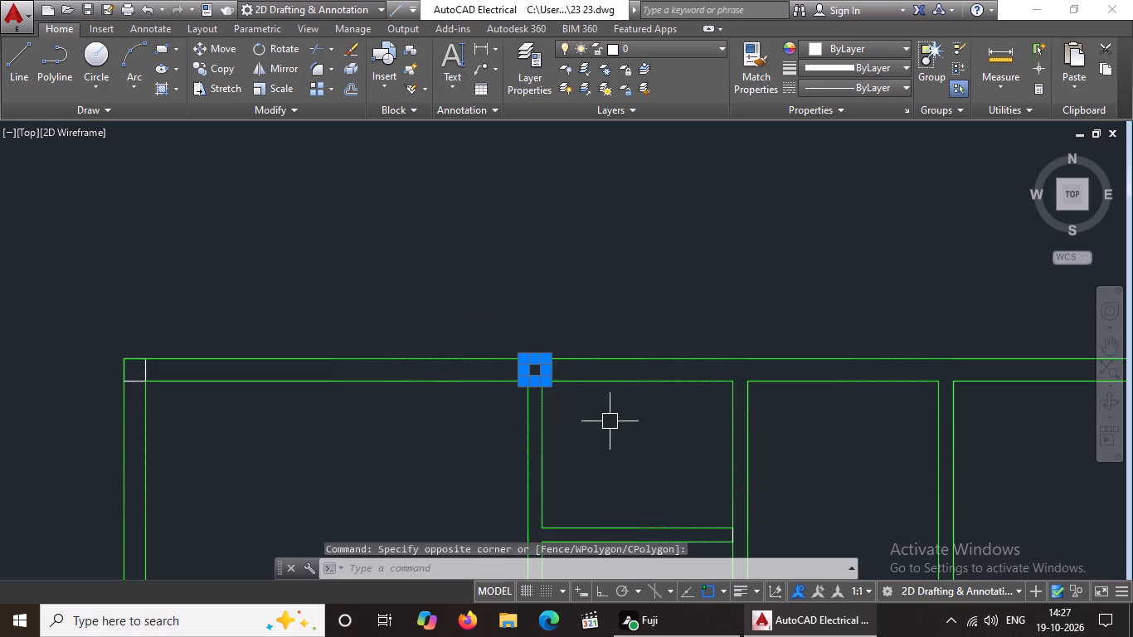
click(224, 68)
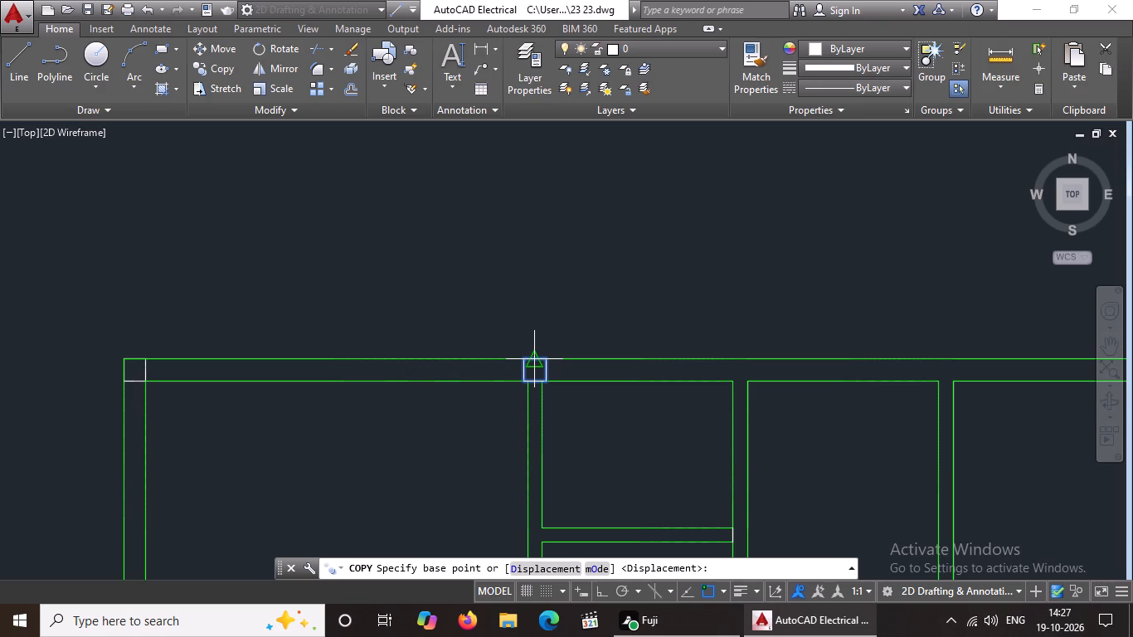
click(603, 591)
click(533, 359)
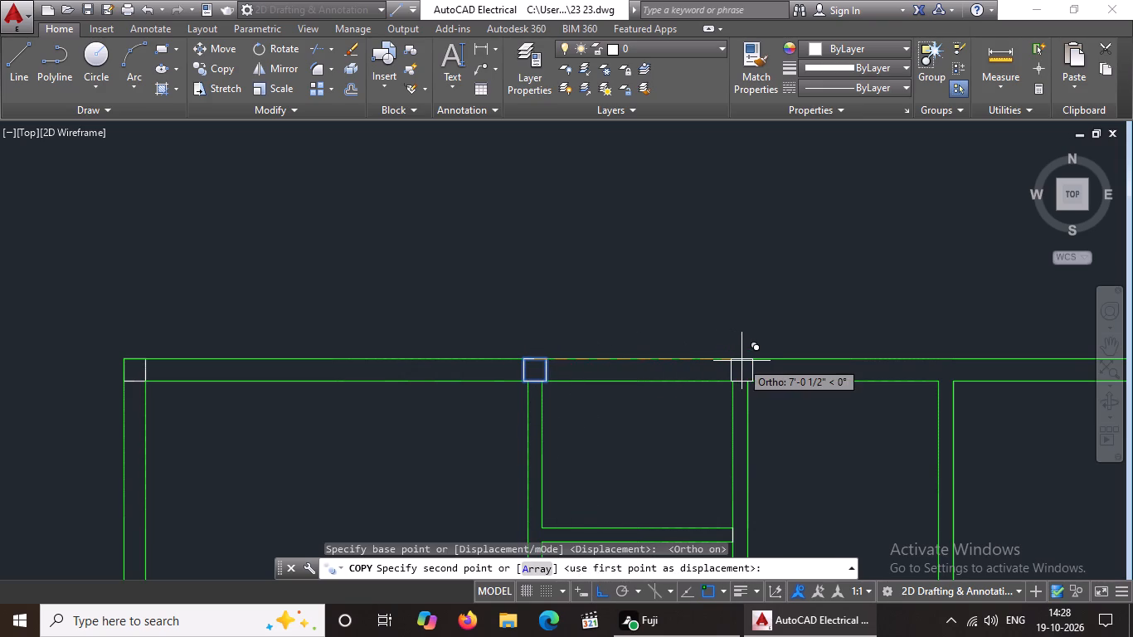
scroll(740, 362, up, 2)
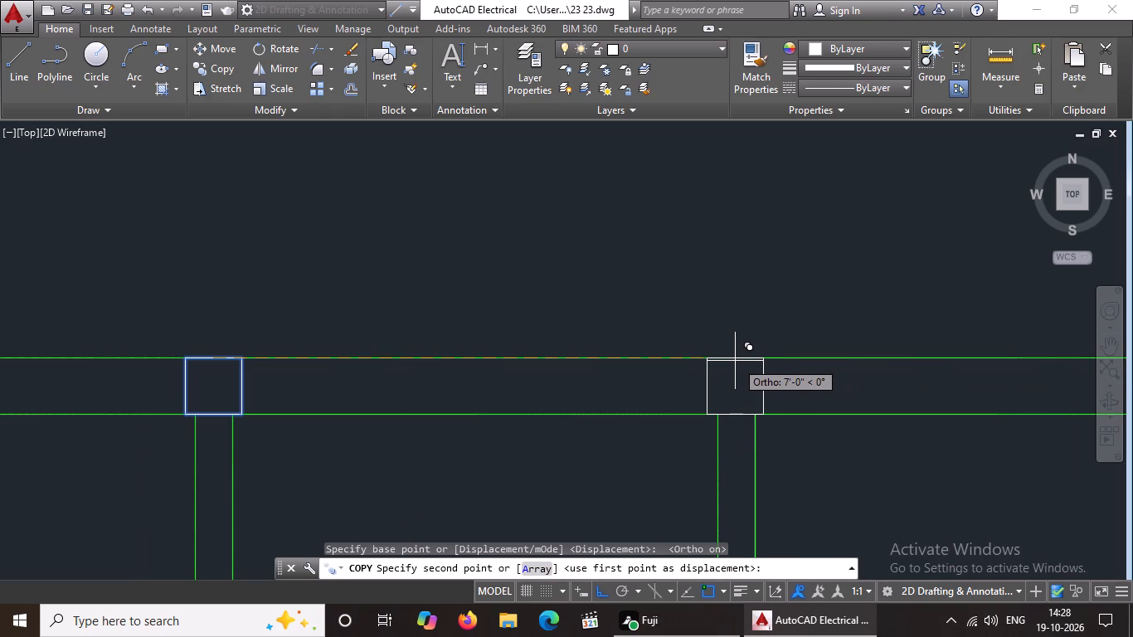
click(736, 361)
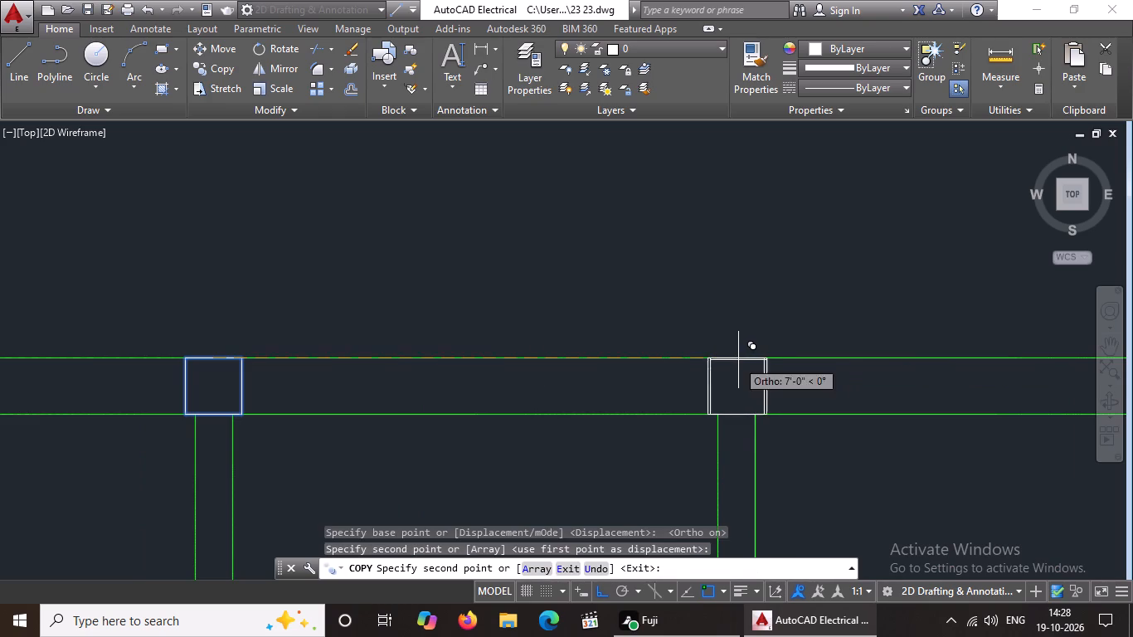
scroll(778, 366, down, 2)
middle_drag(901, 379, 763, 382)
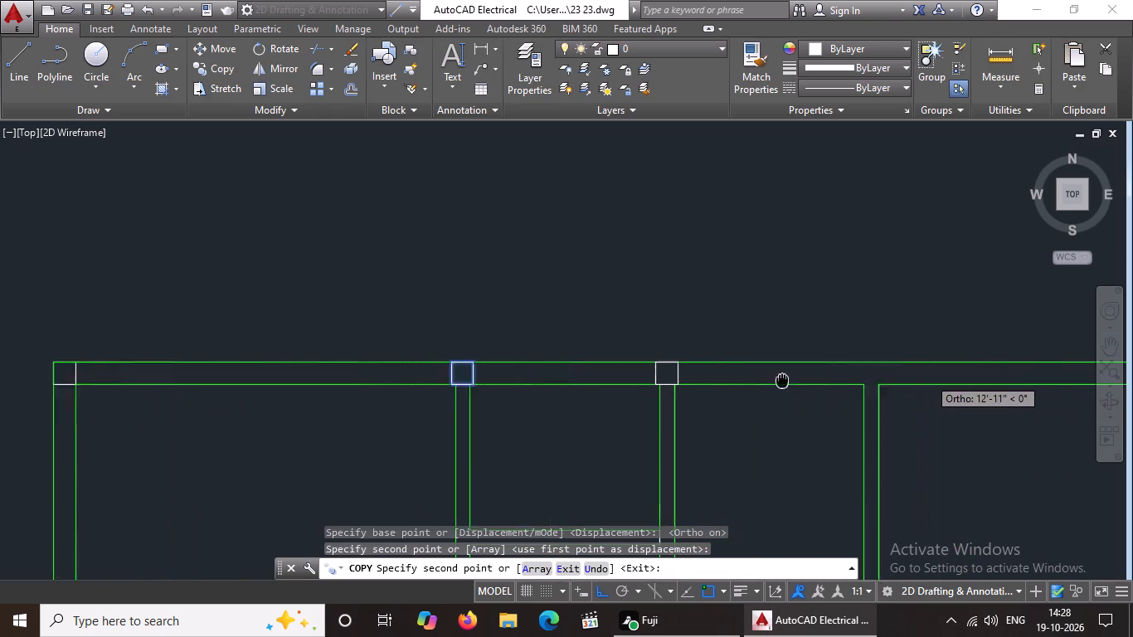
middle_drag(763, 382, 659, 403)
scroll(732, 380, up, 2)
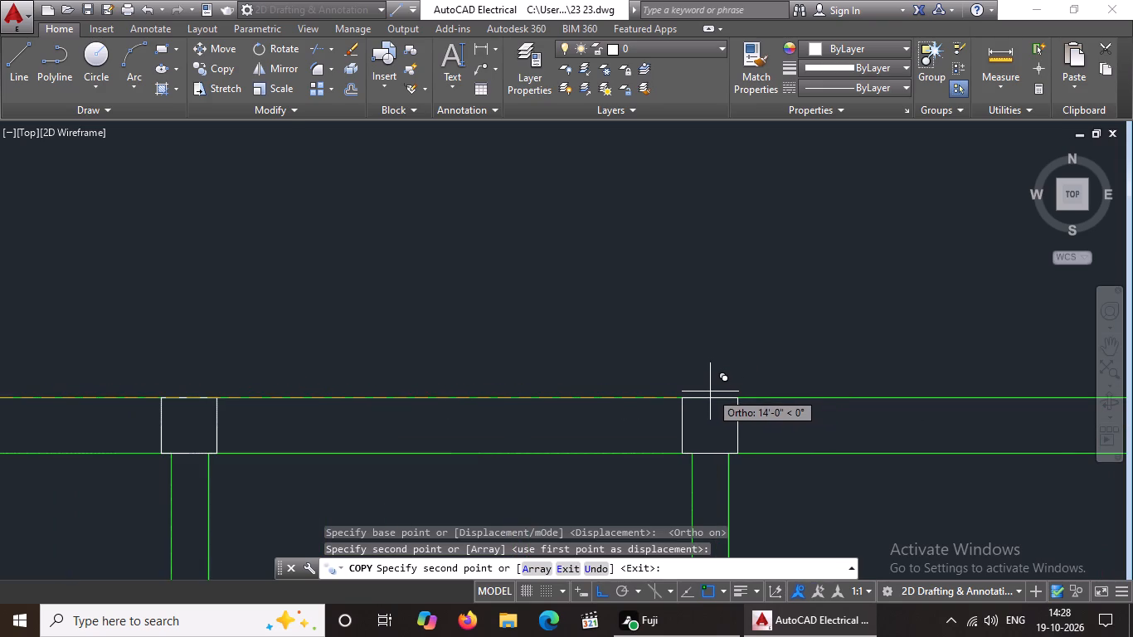
click(710, 391)
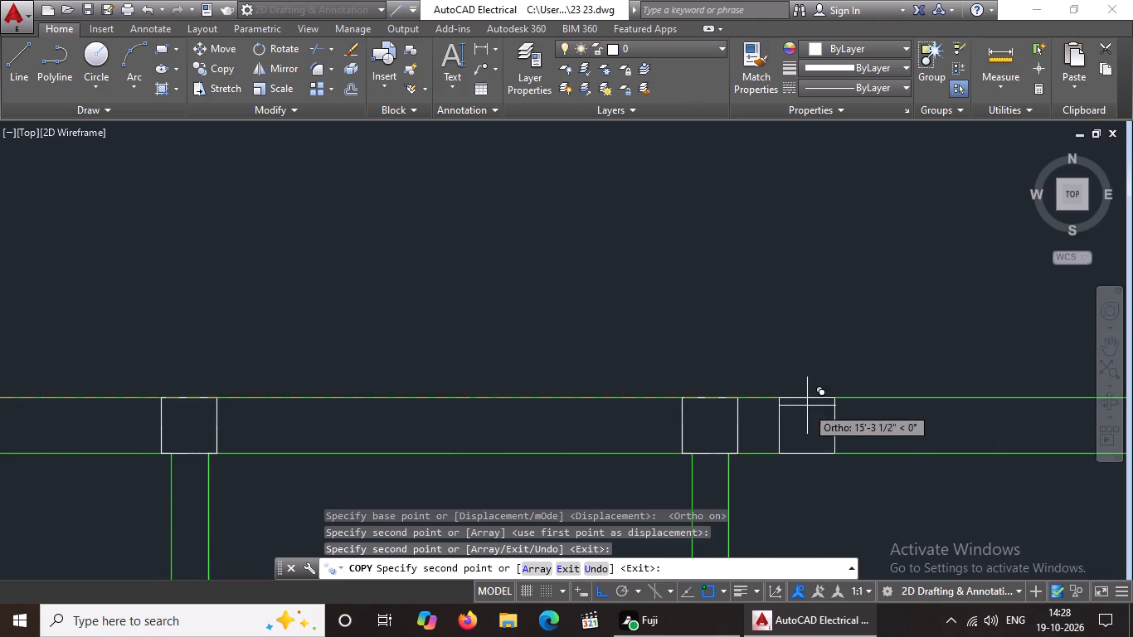
scroll(807, 406, down, 4)
middle_drag(789, 418, 556, 455)
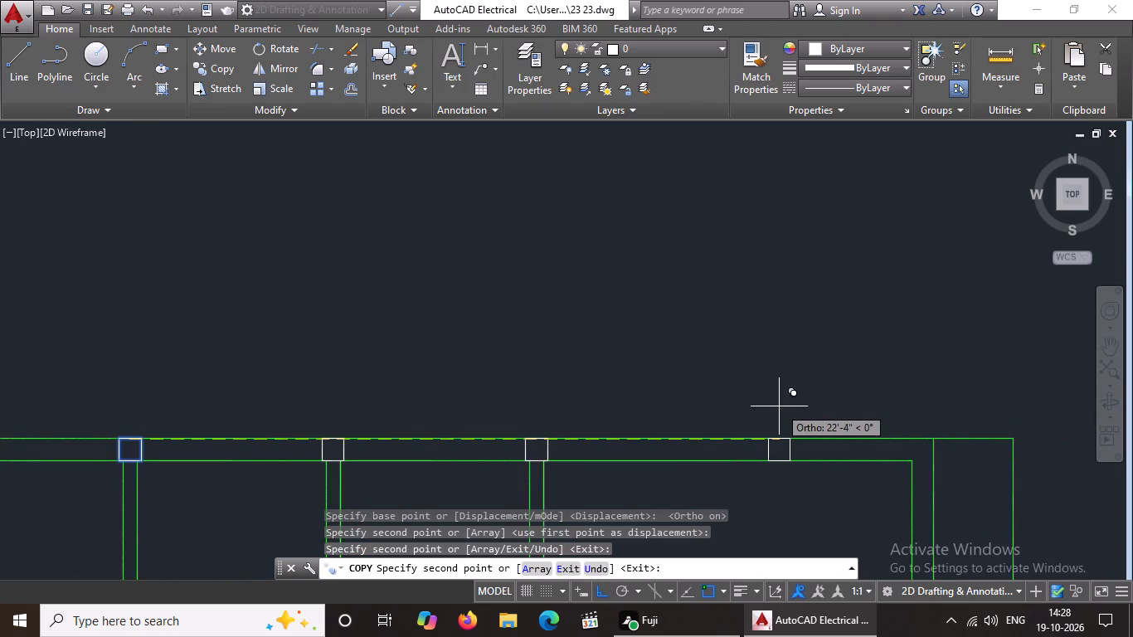
key(Escape)
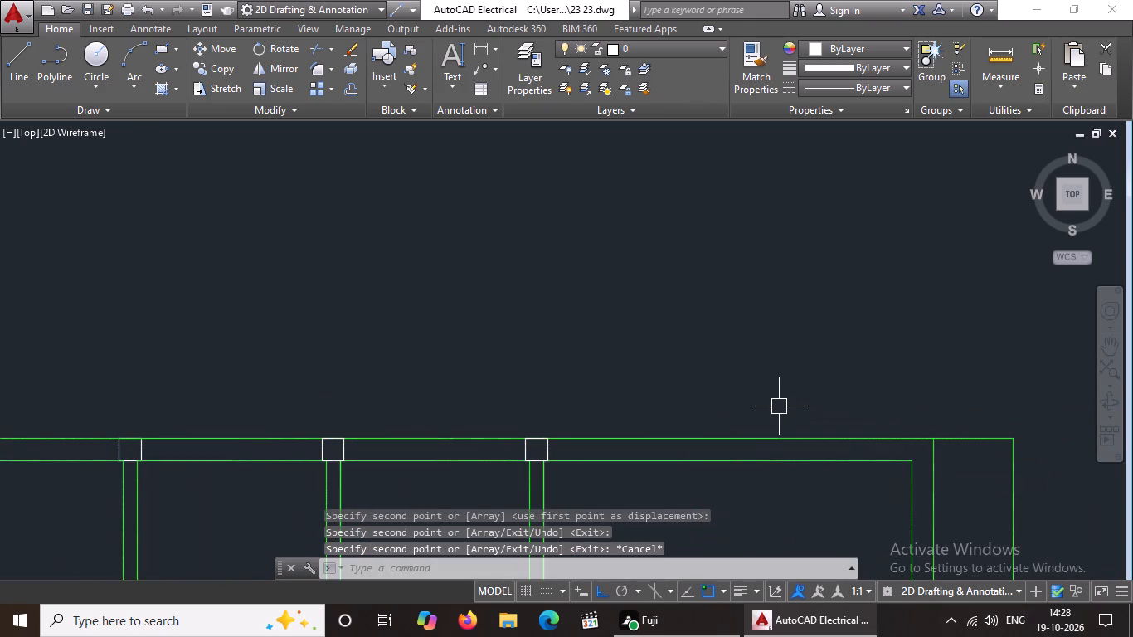
Copy the easternmost column by its top-right corner to the north wall's junction with the east wall, aligned with that wall's outer line.
middle_drag(658, 479, 651, 418)
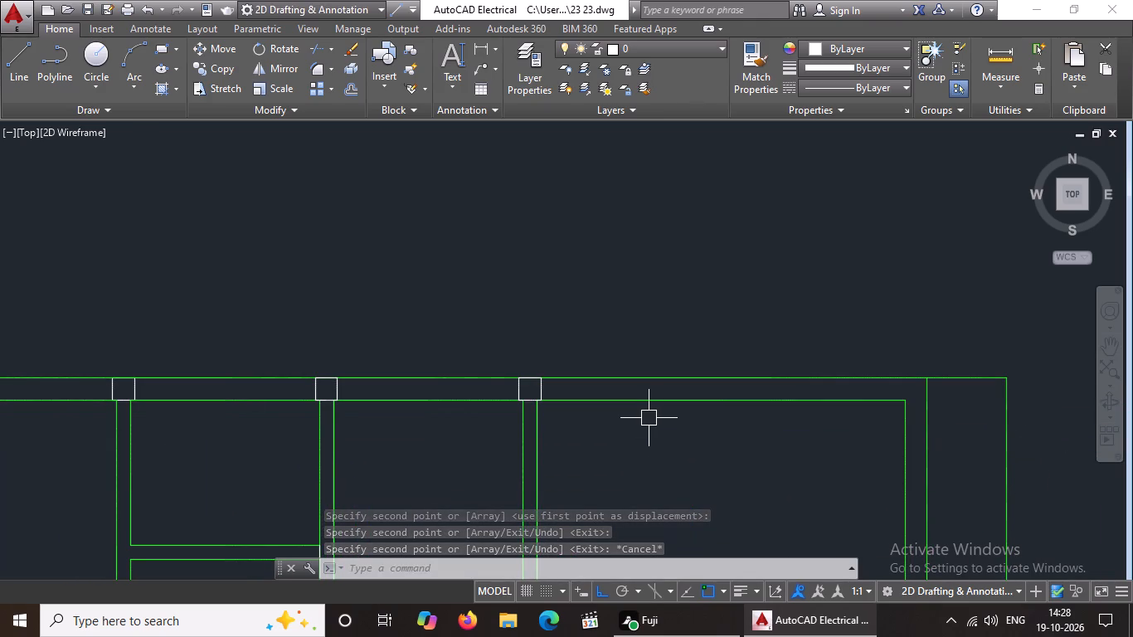
click(494, 353)
click(575, 426)
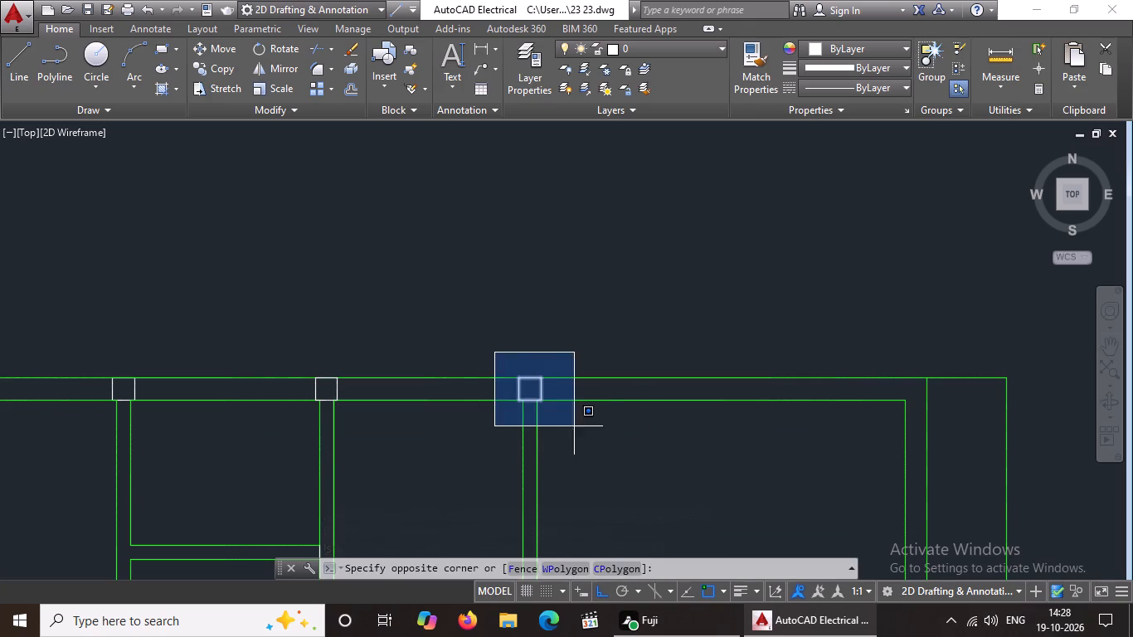
click(227, 68)
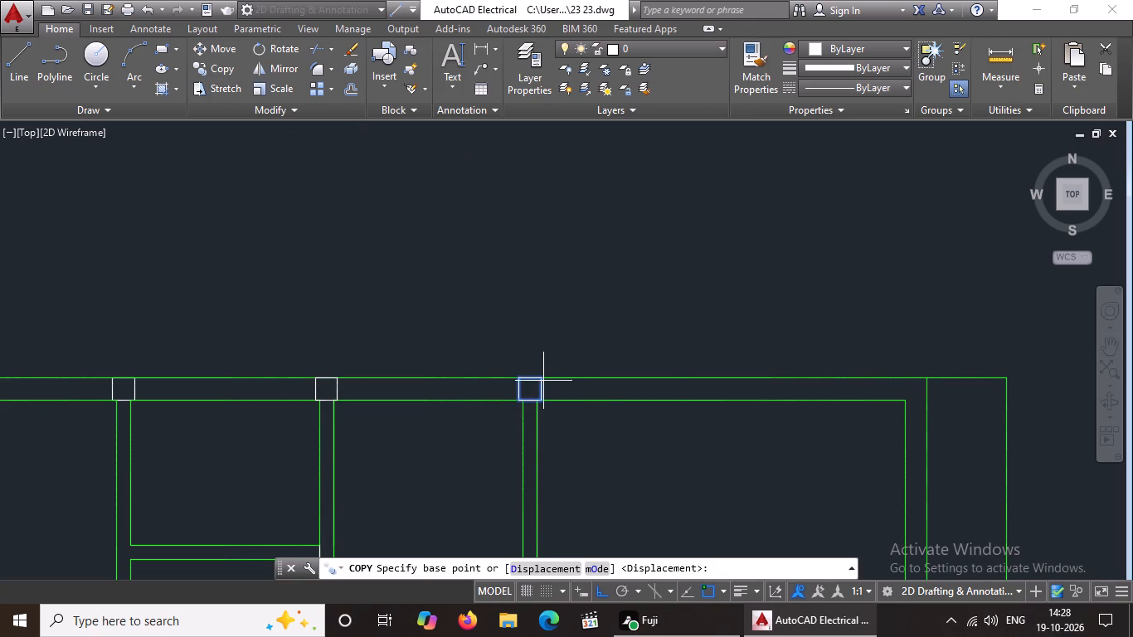
click(538, 377)
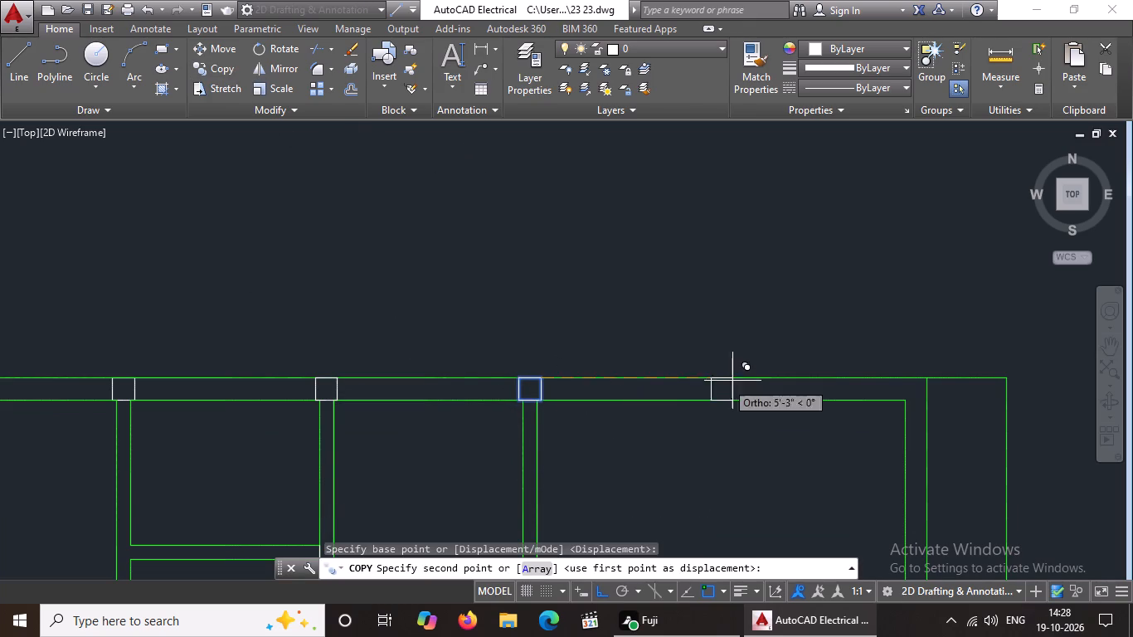
click(928, 379)
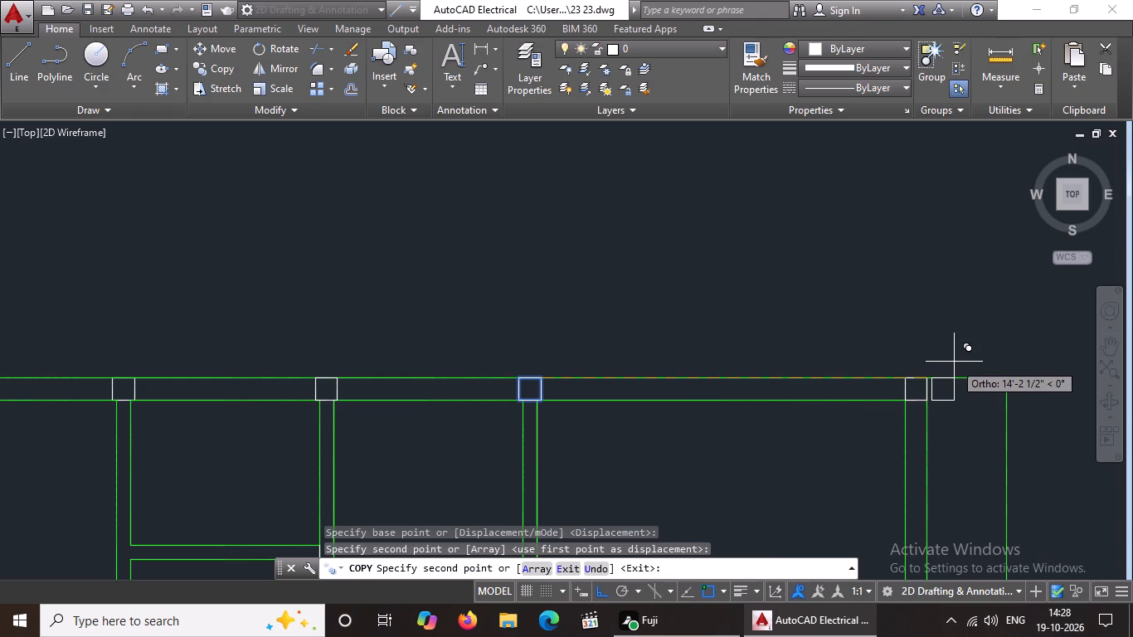
key(Escape)
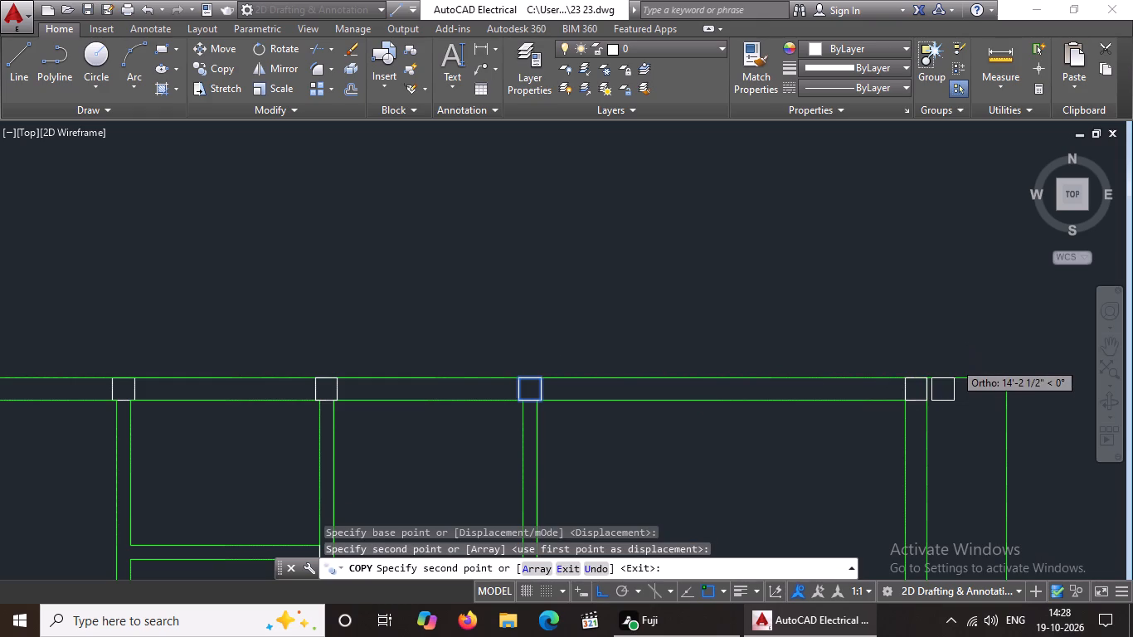
Copy the column at the north and east wall junction by its top-right corner about 13'-6" south, onto the stair block's north wall.
scroll(959, 361, down, 2)
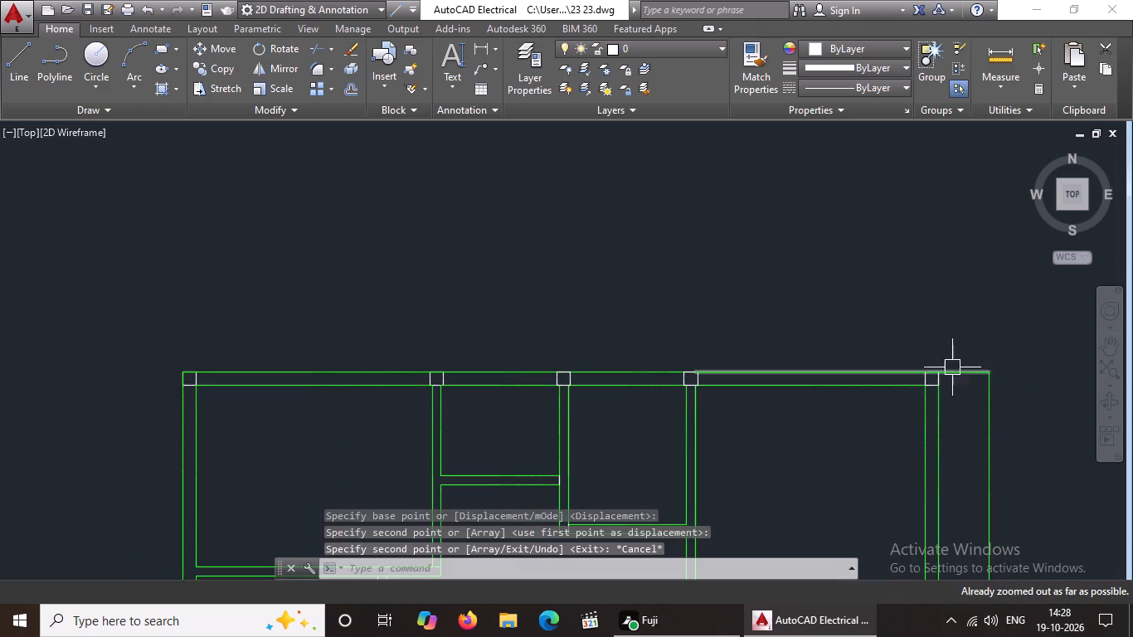
middle_drag(777, 430, 790, 385)
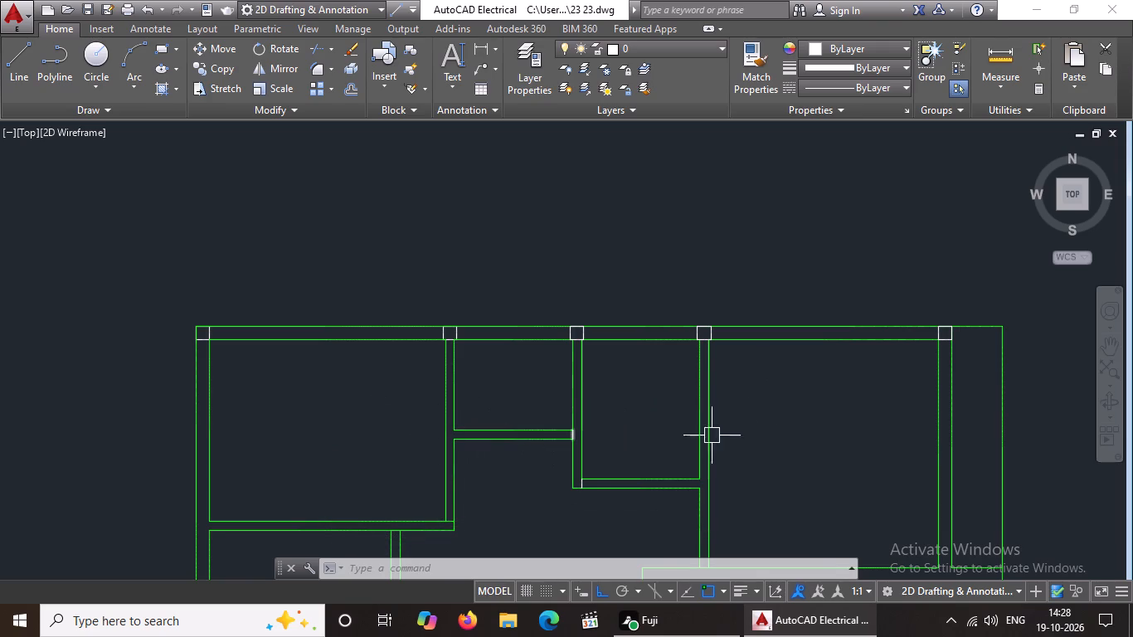
middle_drag(770, 382, 760, 173)
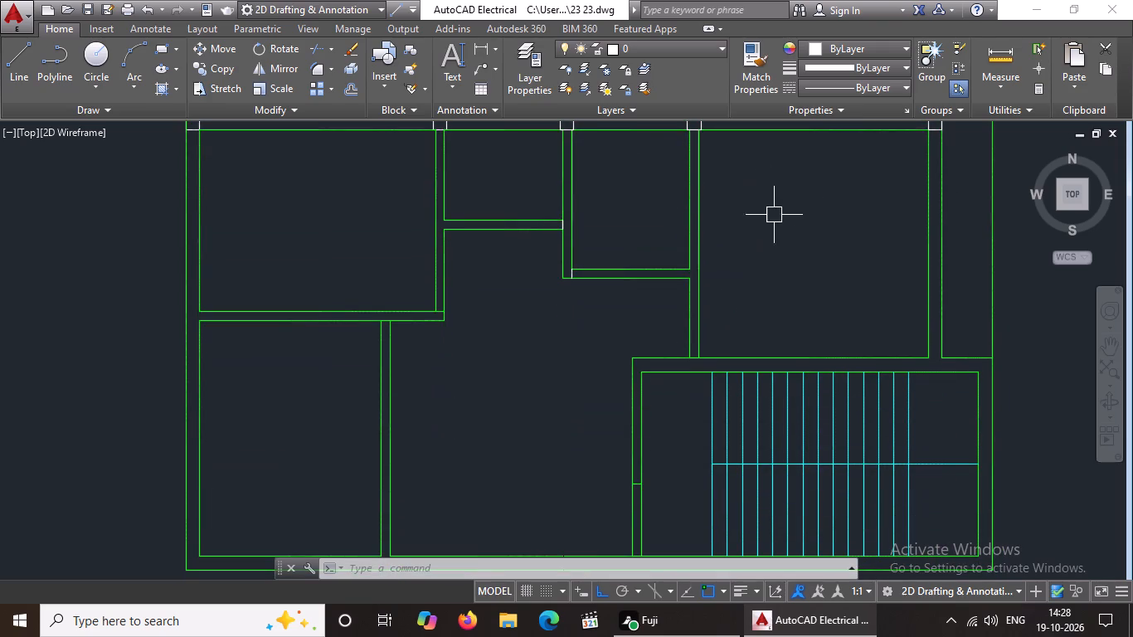
middle_drag(819, 240, 751, 323)
drag(832, 170, 860, 204)
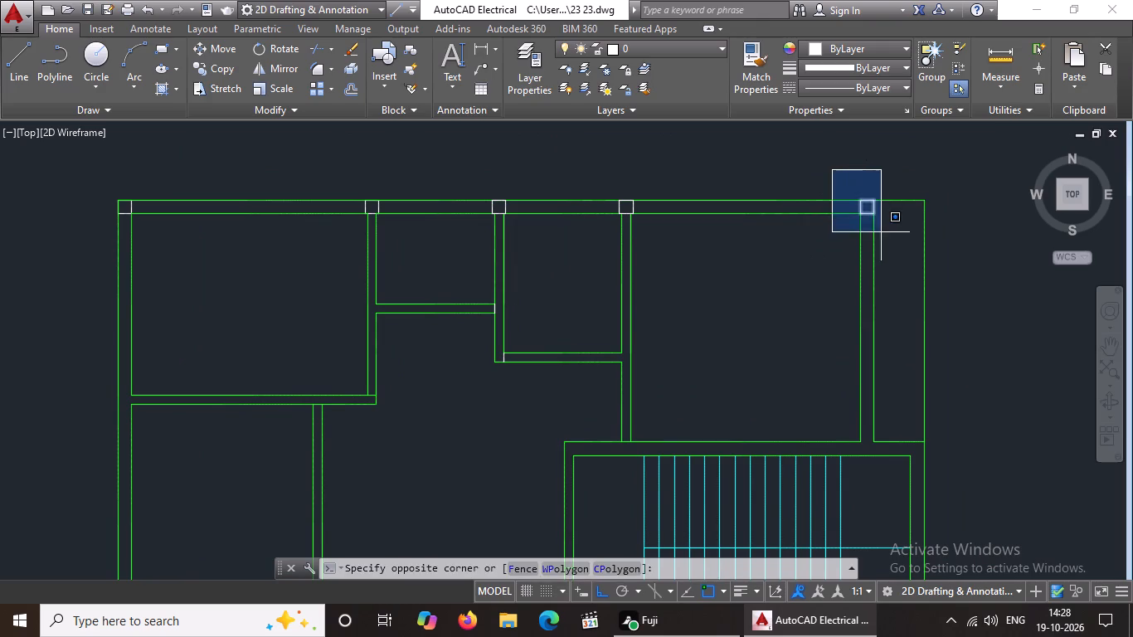
click(885, 235)
drag(228, 67, 242, 80)
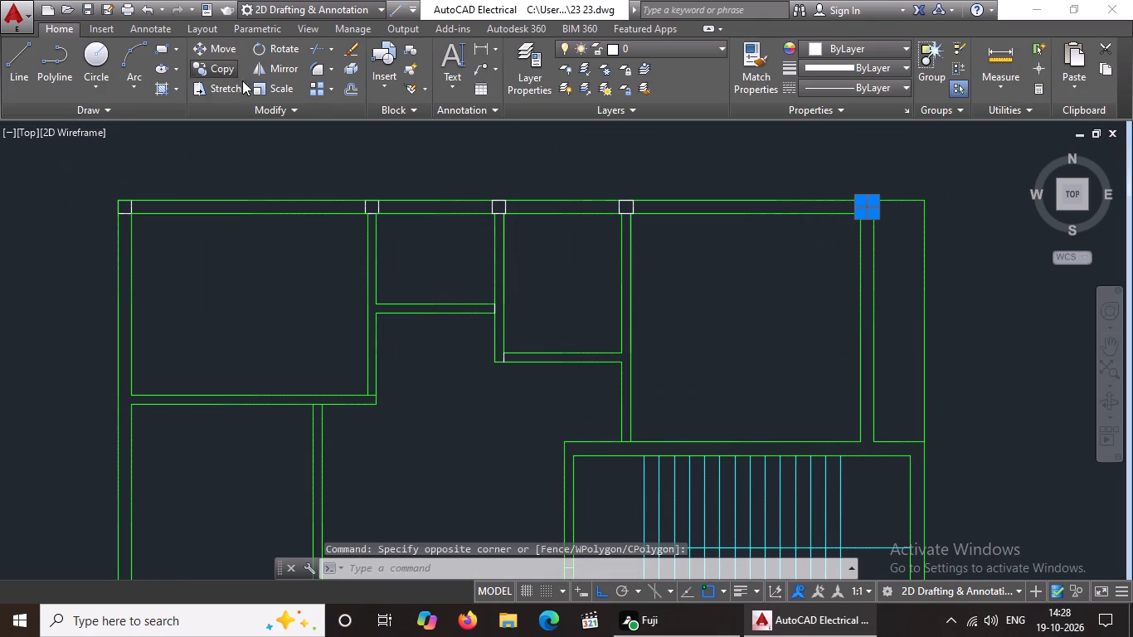
drag(242, 80, 236, 76)
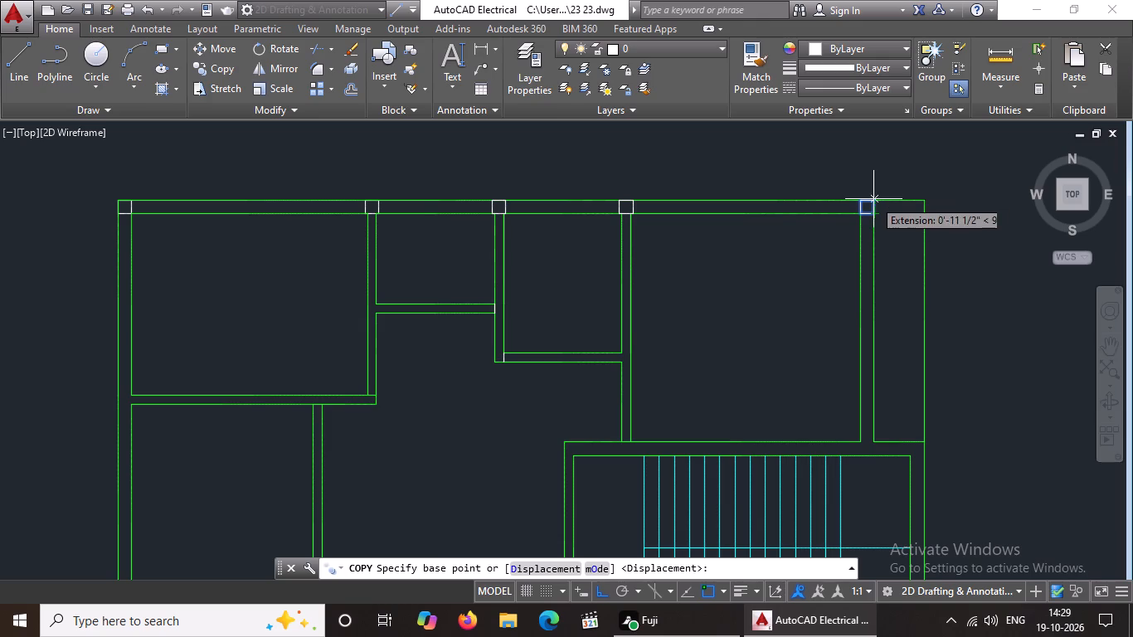
click(874, 204)
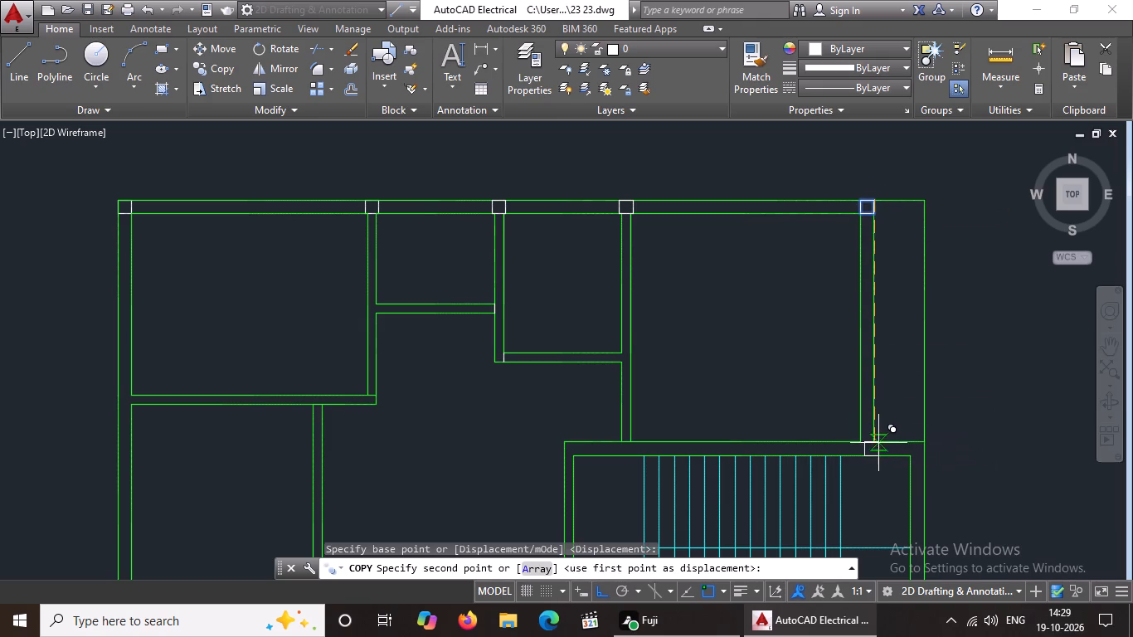
click(871, 444)
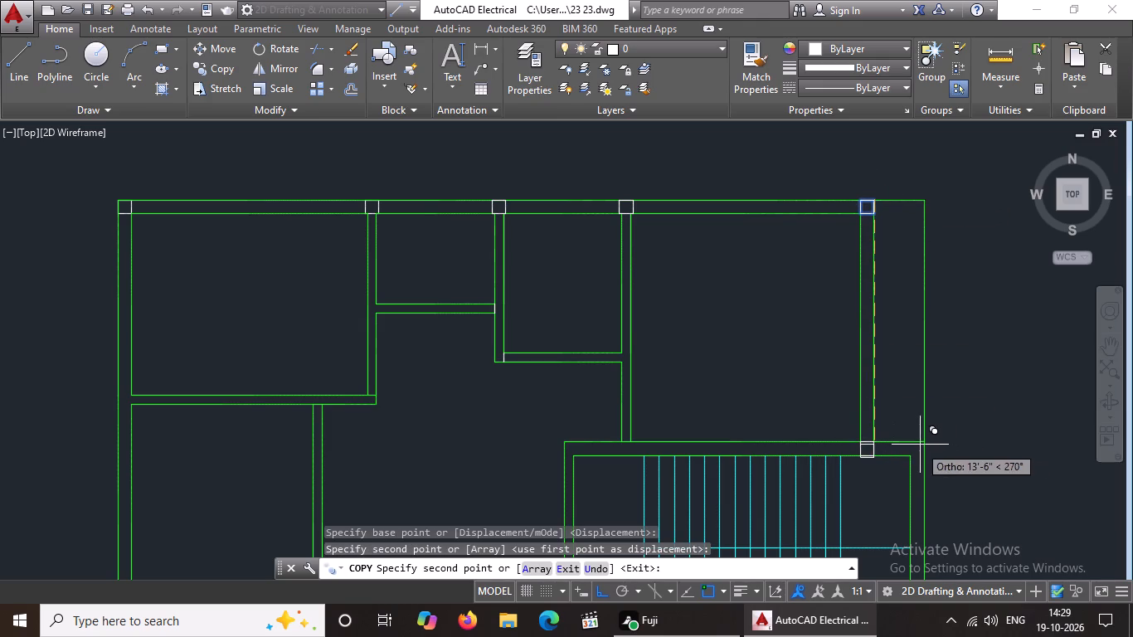
With Ortho off, place further copies at the stair block's north-east corner and the plan's outer north-east corner, aligned with the outer lines.
click(606, 588)
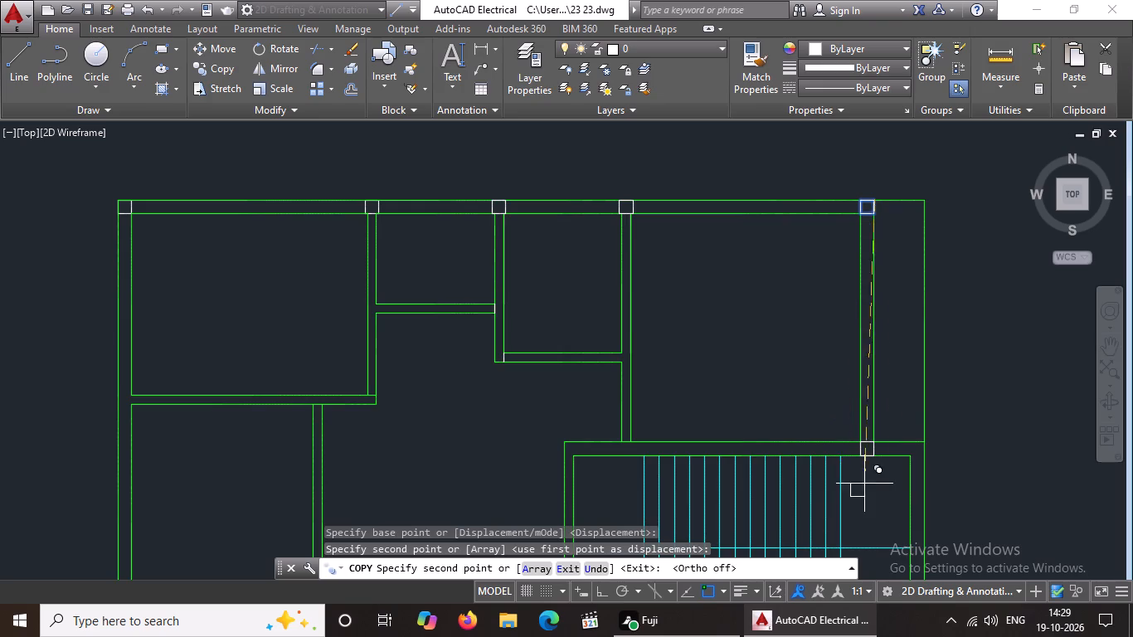
scroll(920, 454, up, 3)
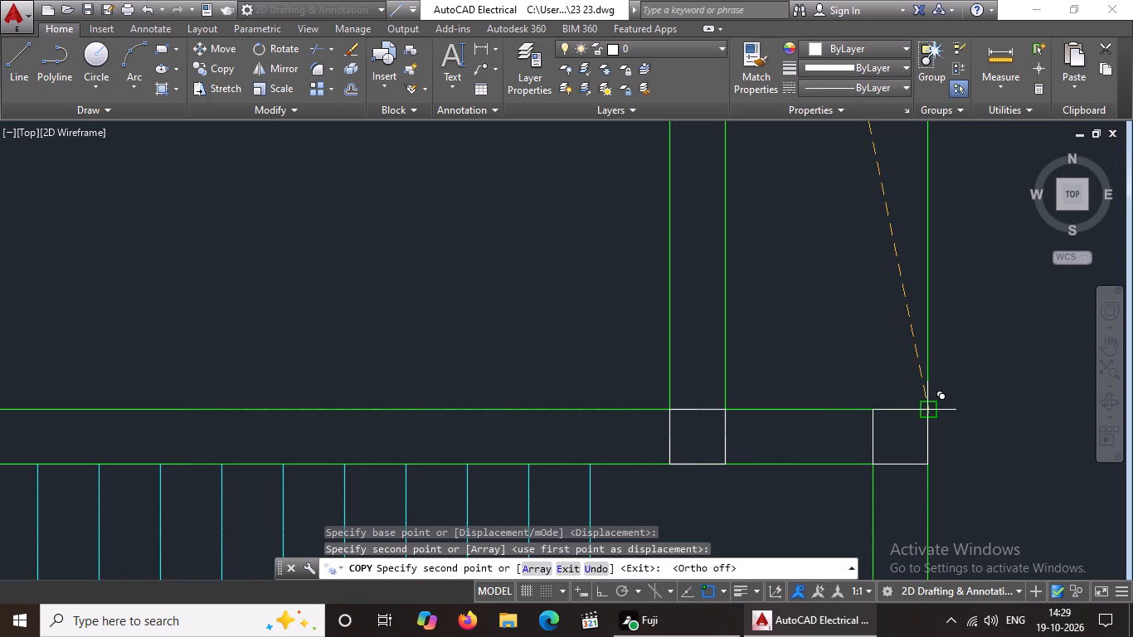
click(927, 409)
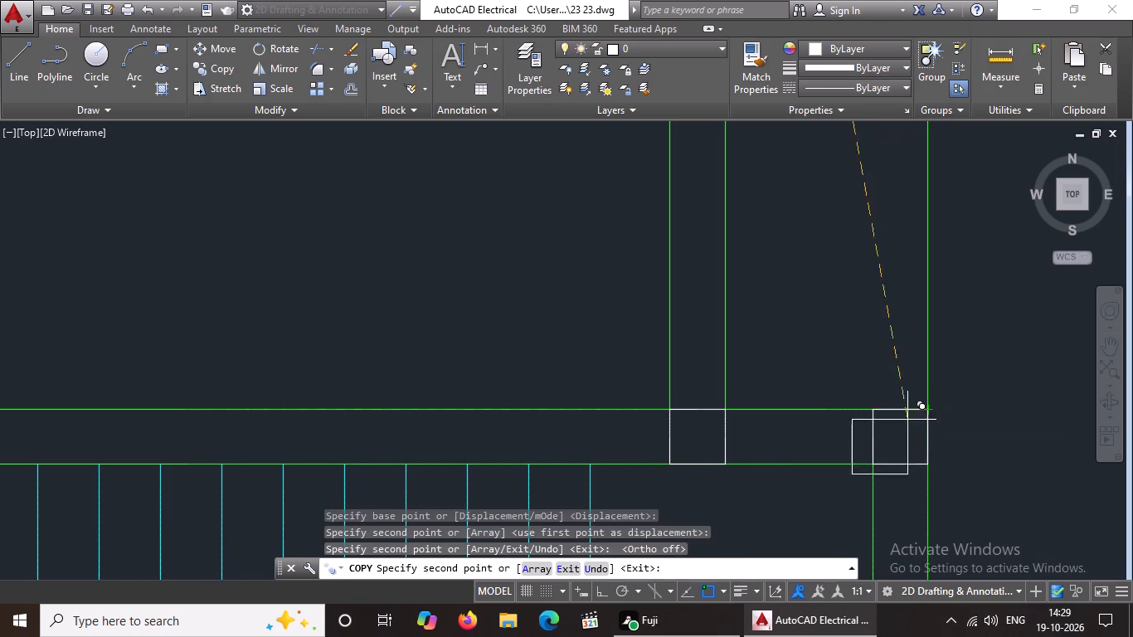
scroll(908, 412, down, 3)
middle_drag(889, 380, 883, 410)
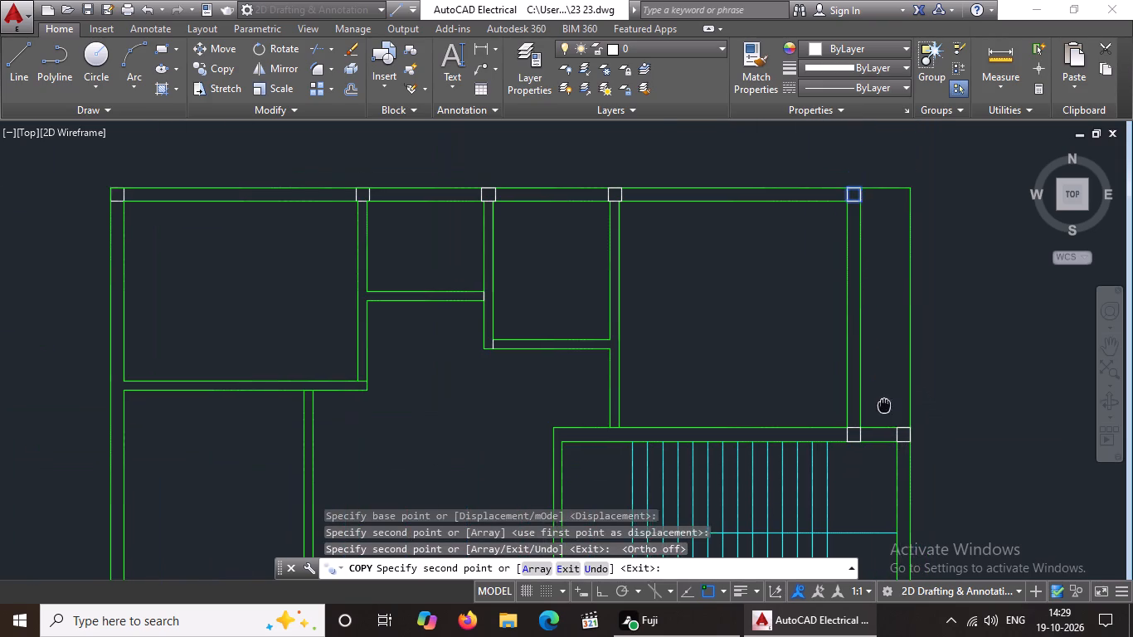
middle_drag(883, 410, 878, 434)
scroll(898, 231, up, 2)
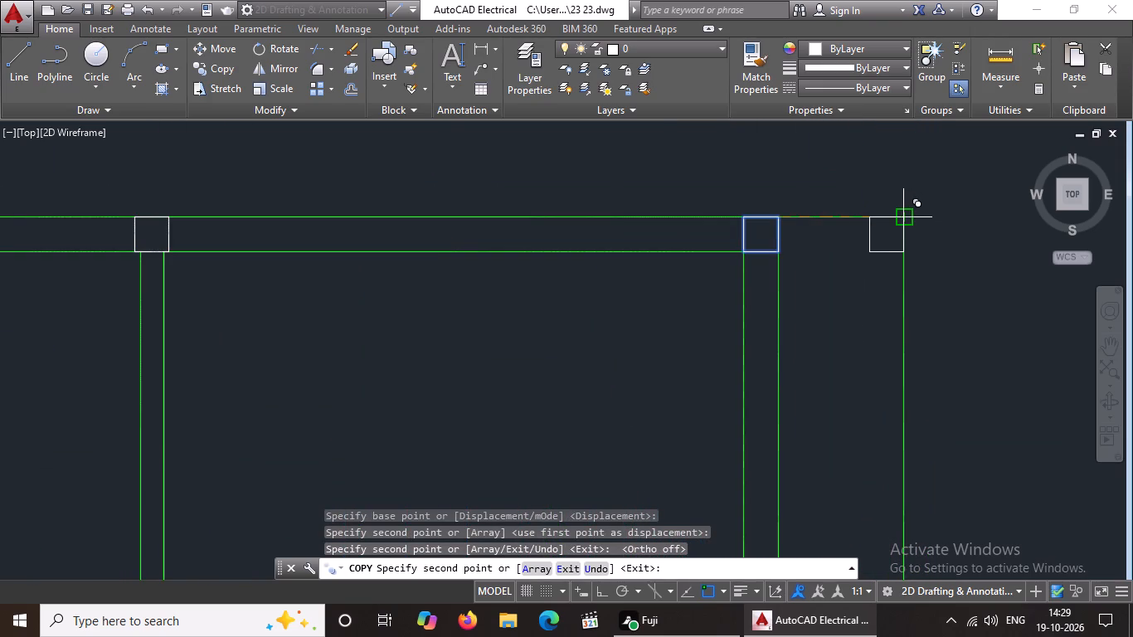
click(904, 218)
Place another column copy where the long interior wall meets the stair block's north wall, aligned with its outer line and centred over the interior wall.
scroll(915, 252, down, 2)
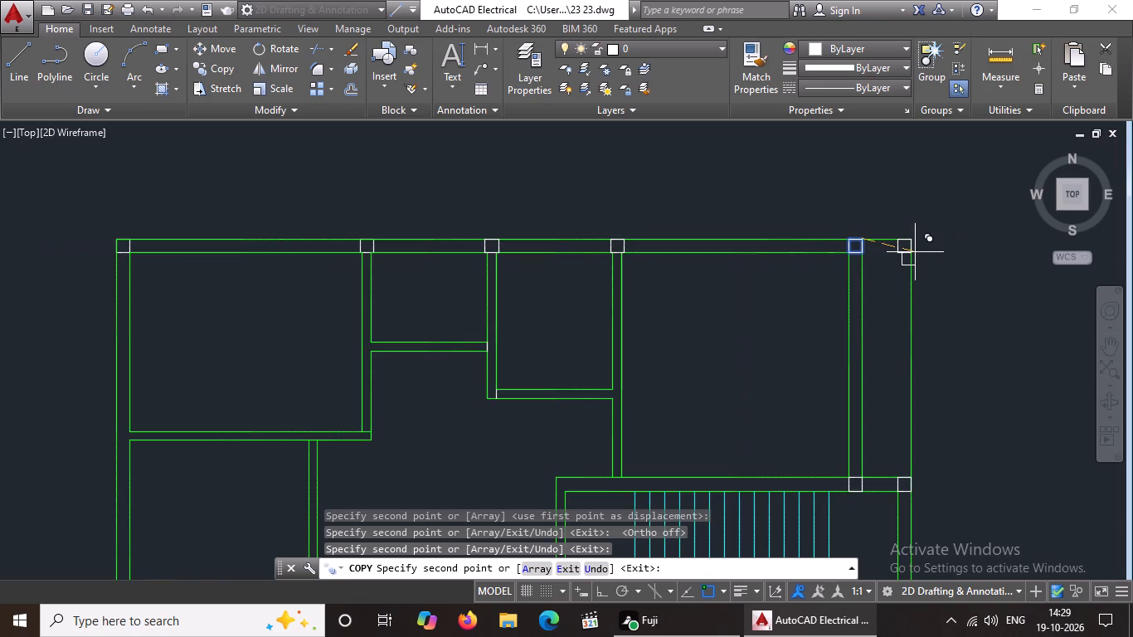
scroll(868, 315, down, 1)
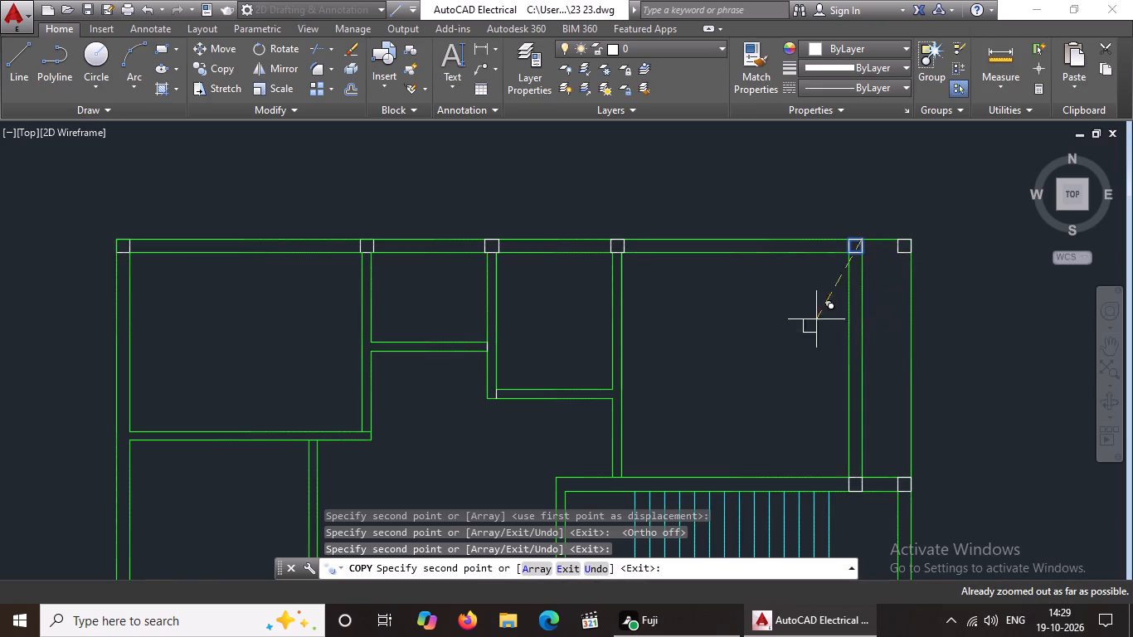
scroll(613, 485, up, 2)
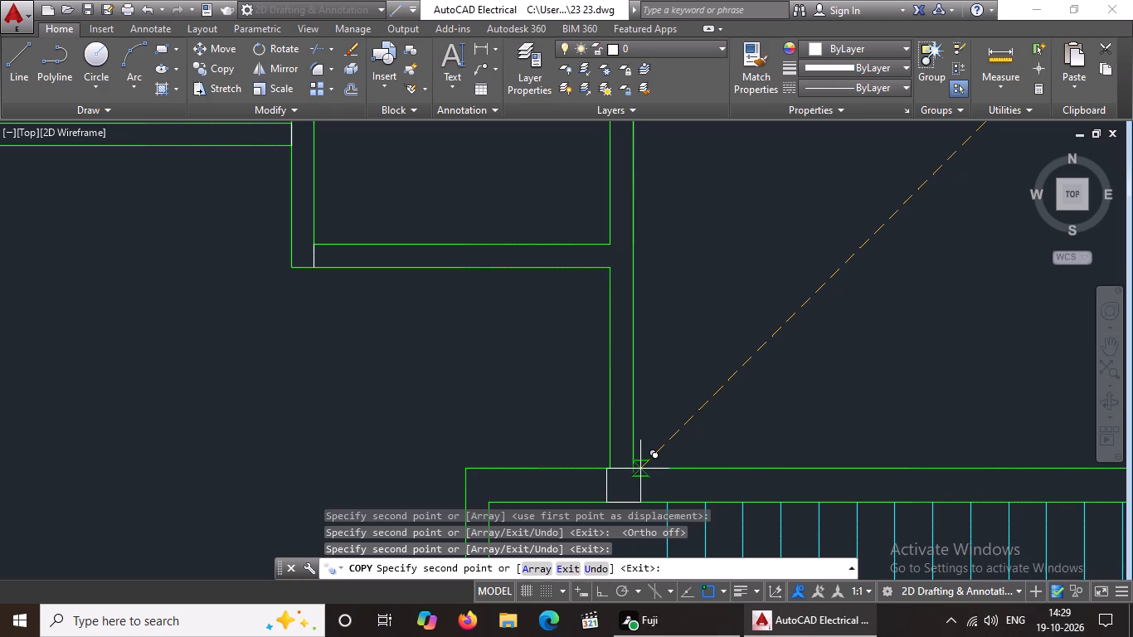
scroll(640, 469, up, 1)
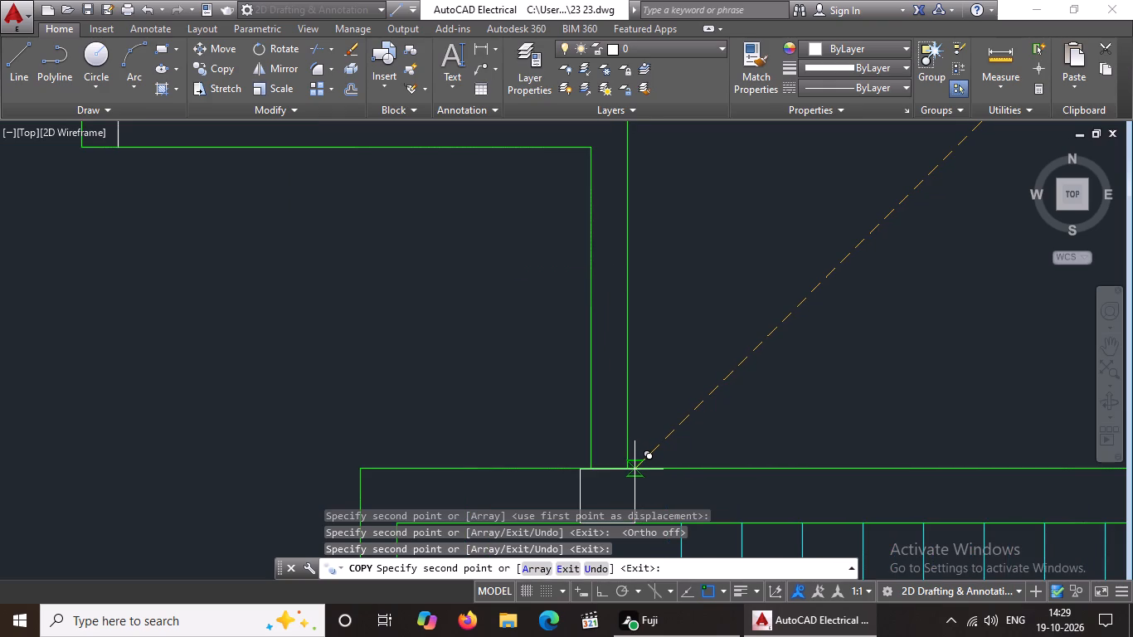
click(636, 469)
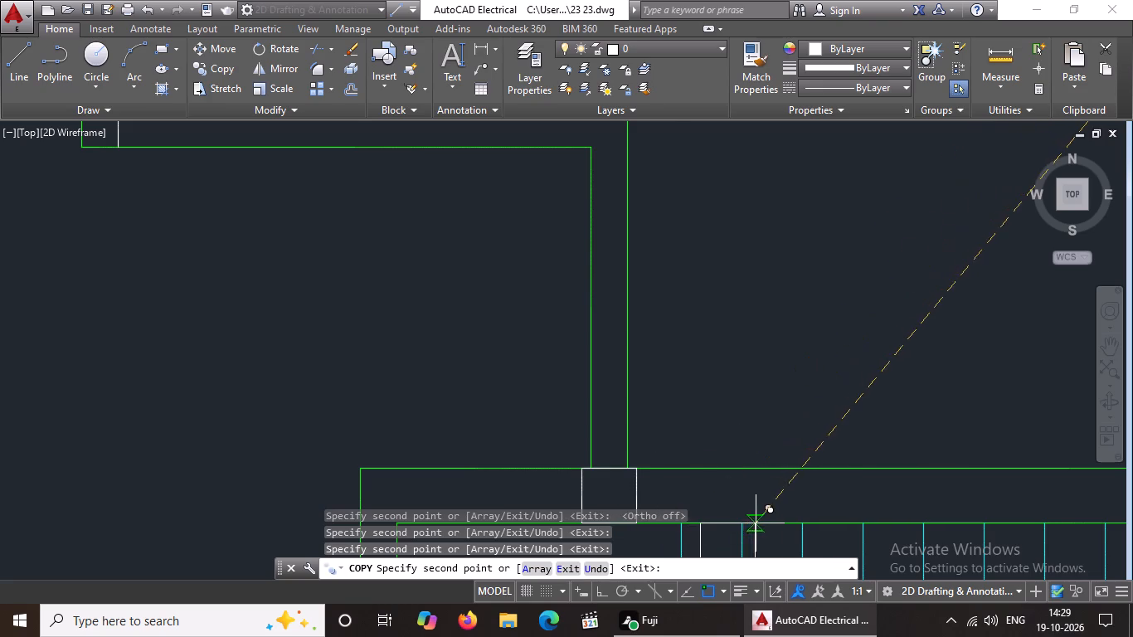
Place another column copy on that interior wall's junction with the small room's south wall, its east side flush with the interior wall's east line.
scroll(756, 523, down, 1)
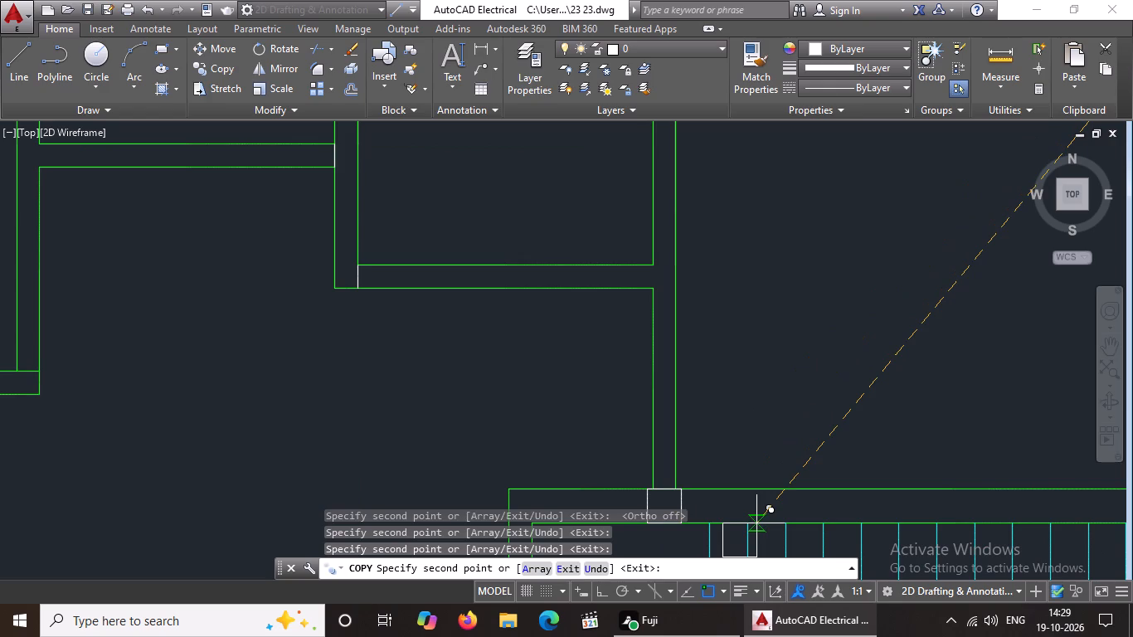
scroll(732, 389, down, 1)
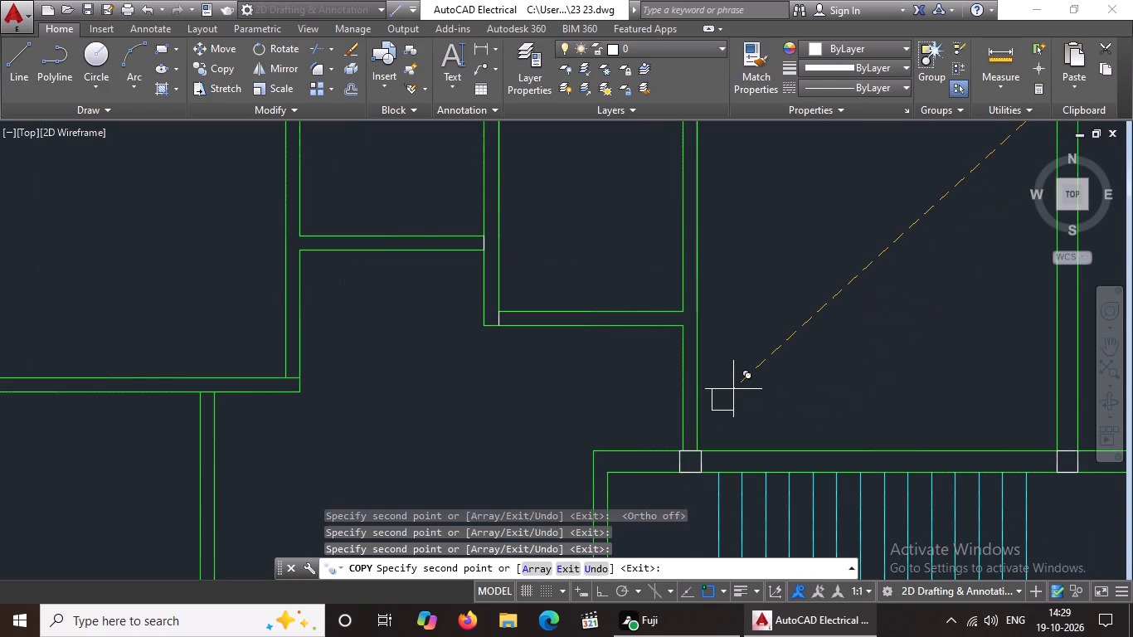
scroll(766, 439, down, 1)
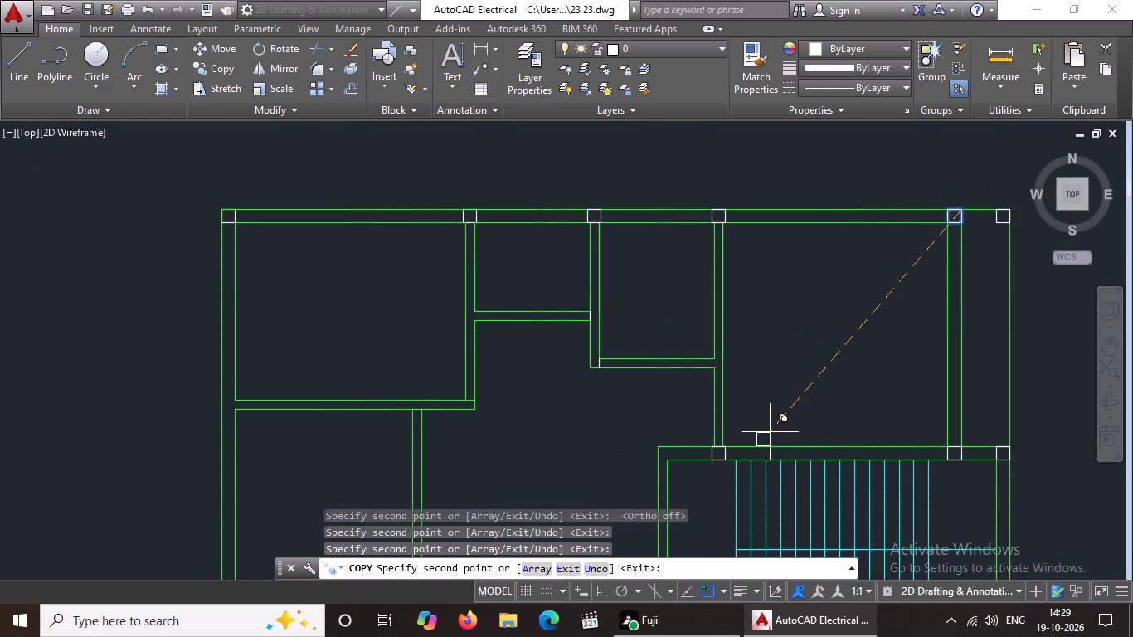
scroll(721, 362, up, 1)
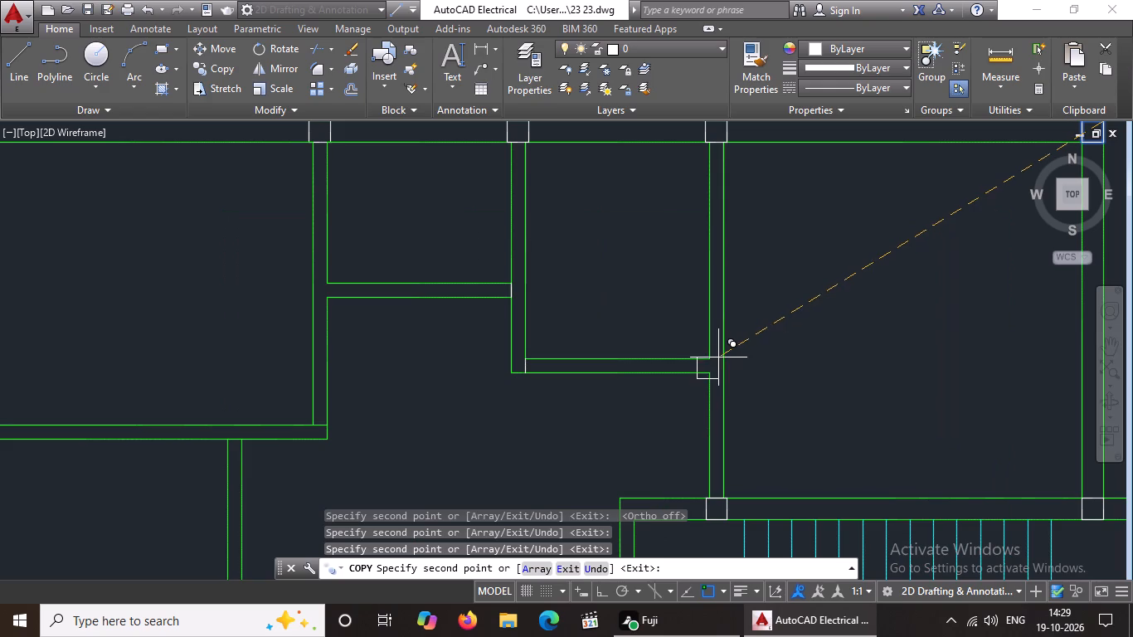
scroll(725, 355, up, 1)
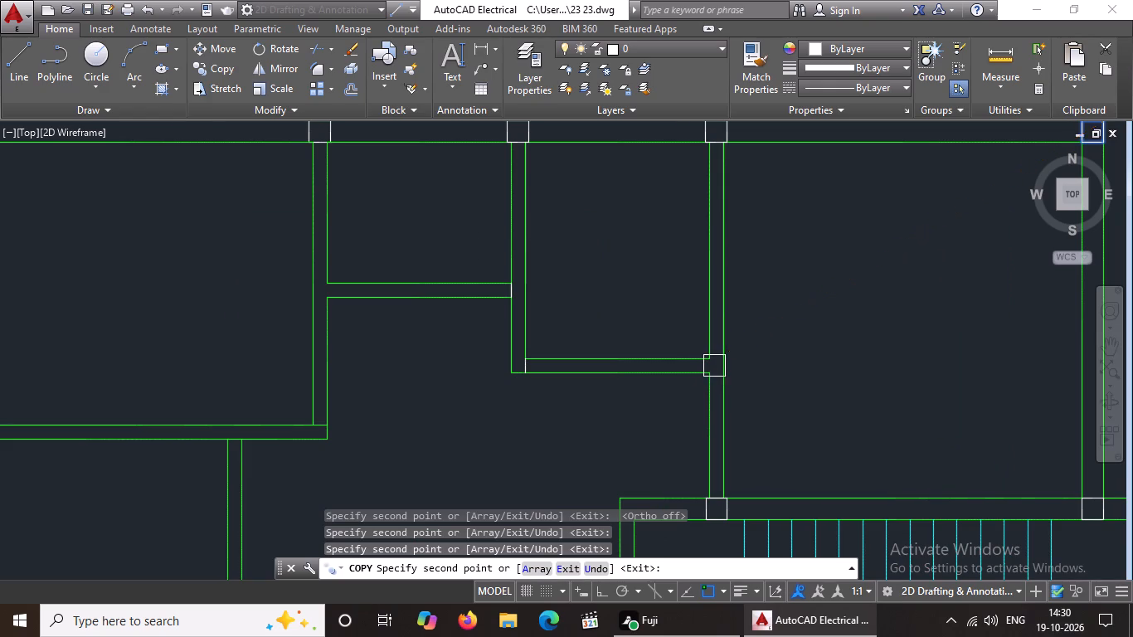
scroll(725, 355, up, 1)
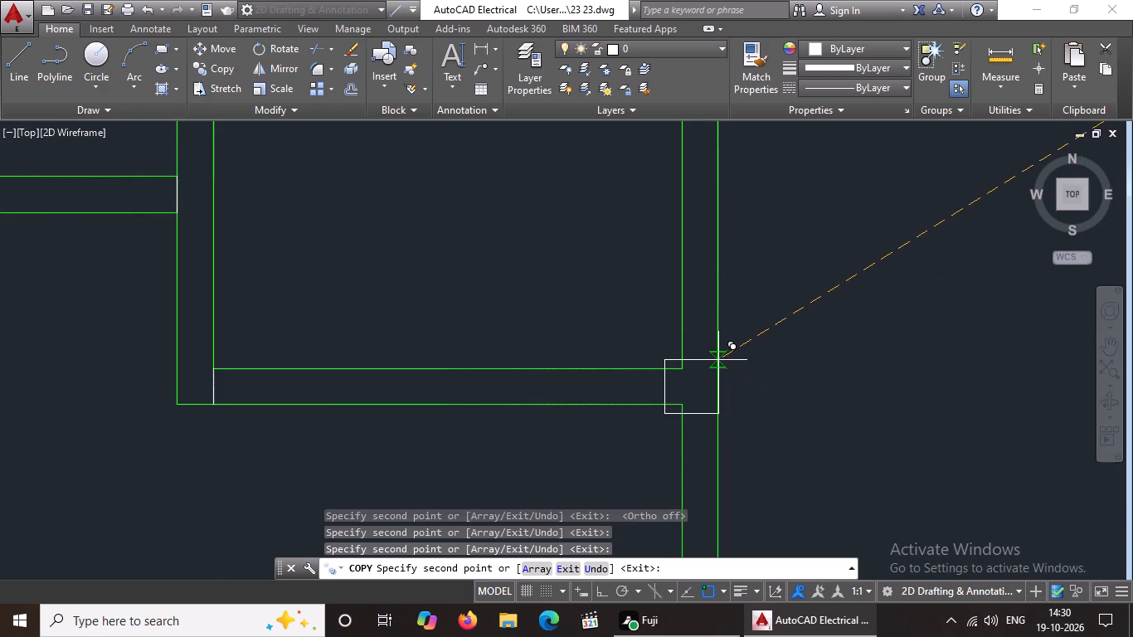
click(718, 360)
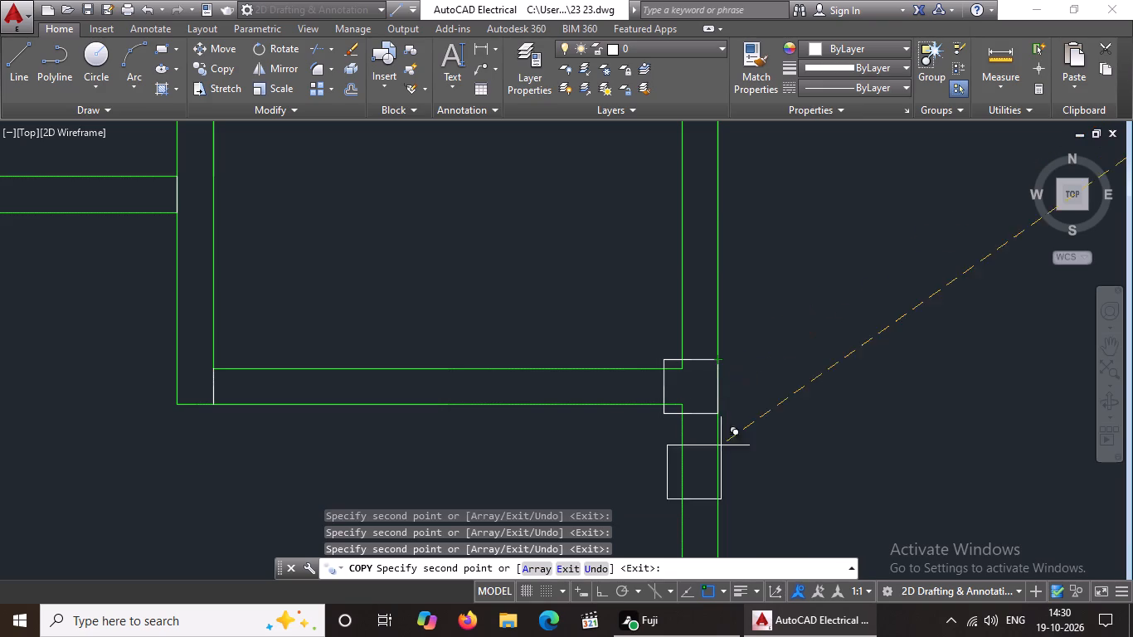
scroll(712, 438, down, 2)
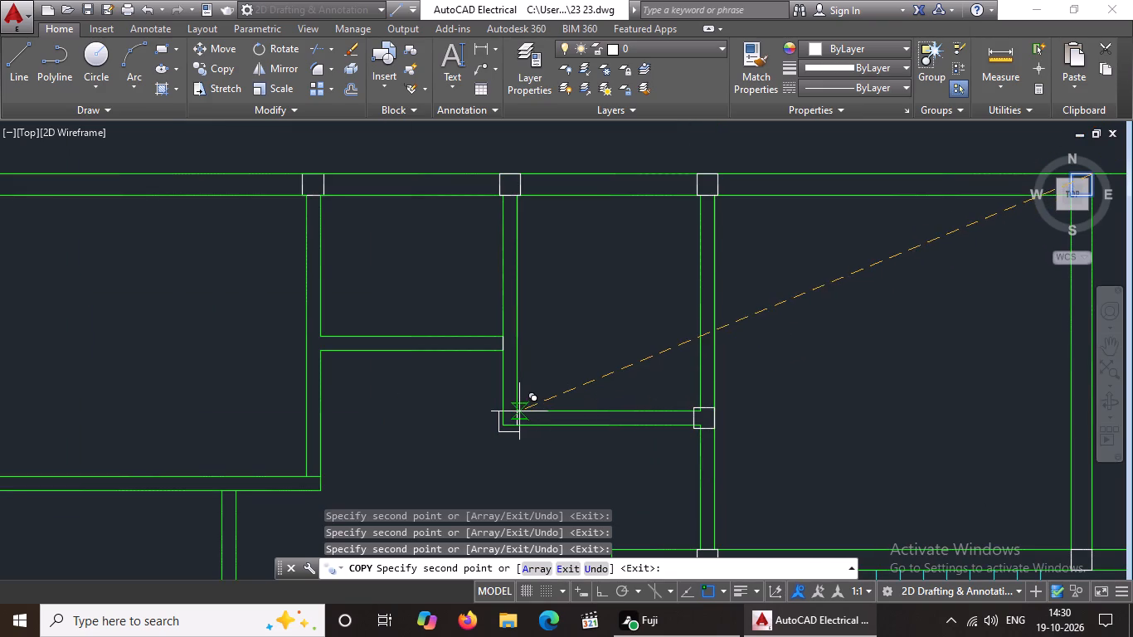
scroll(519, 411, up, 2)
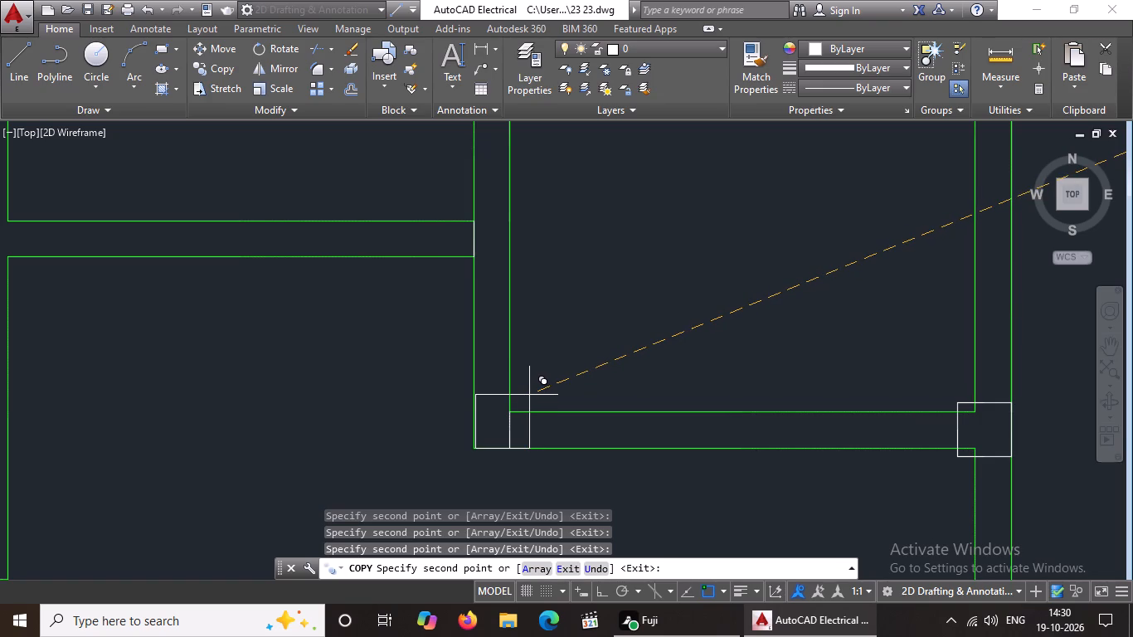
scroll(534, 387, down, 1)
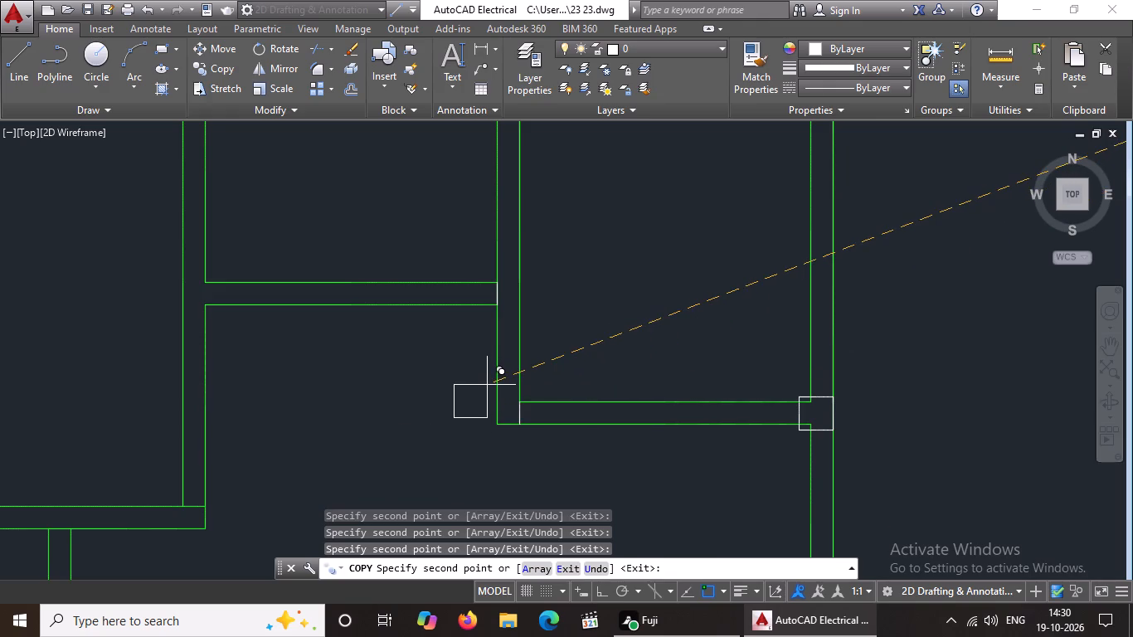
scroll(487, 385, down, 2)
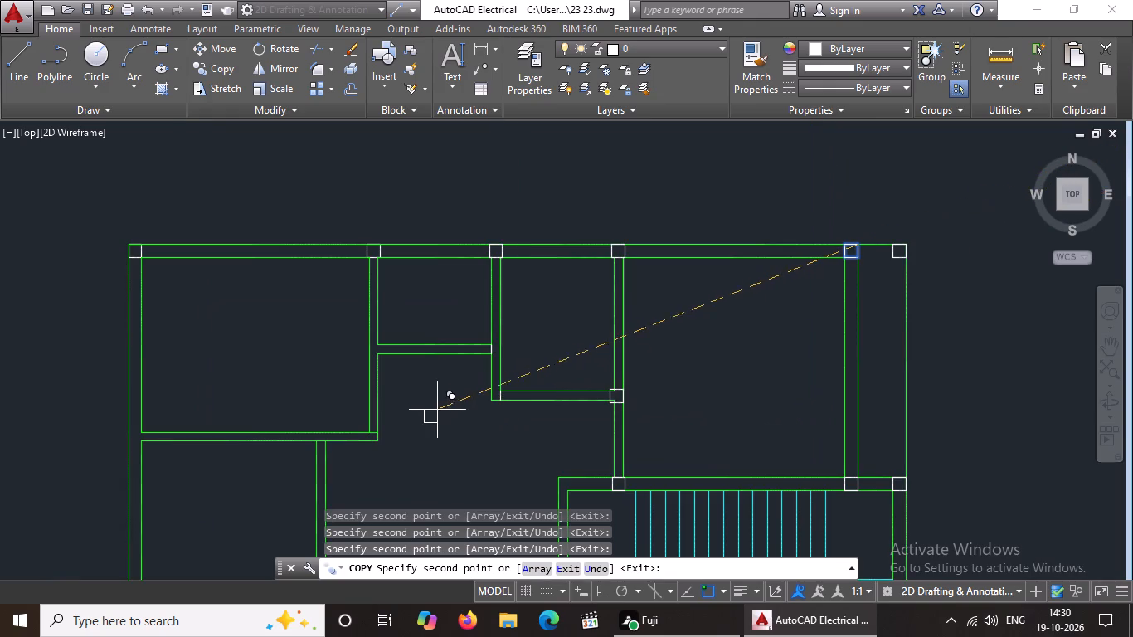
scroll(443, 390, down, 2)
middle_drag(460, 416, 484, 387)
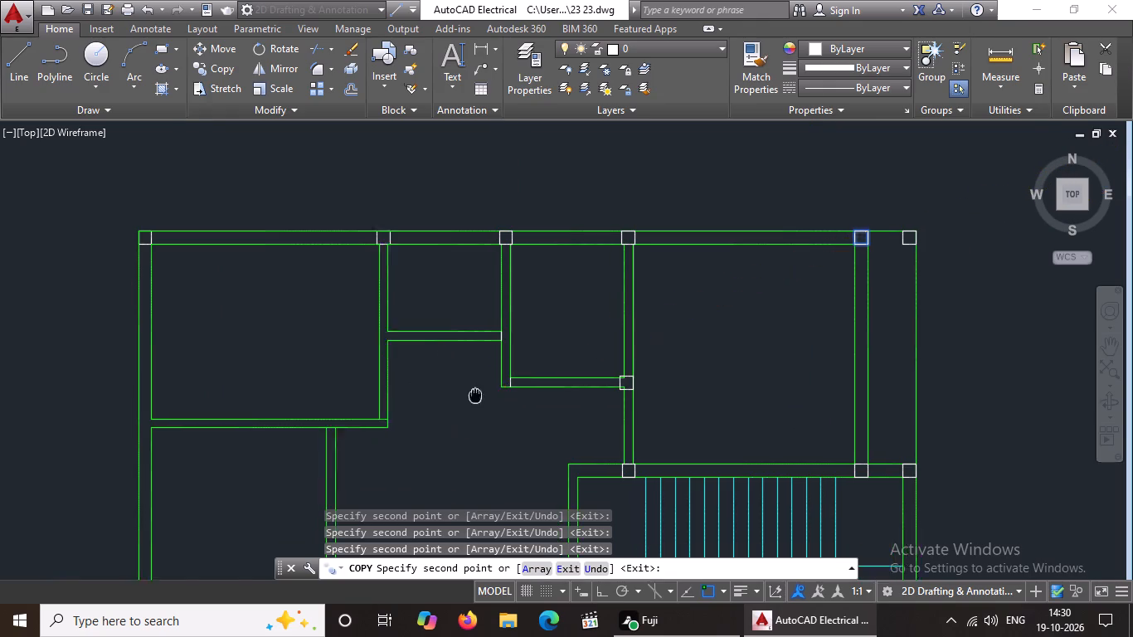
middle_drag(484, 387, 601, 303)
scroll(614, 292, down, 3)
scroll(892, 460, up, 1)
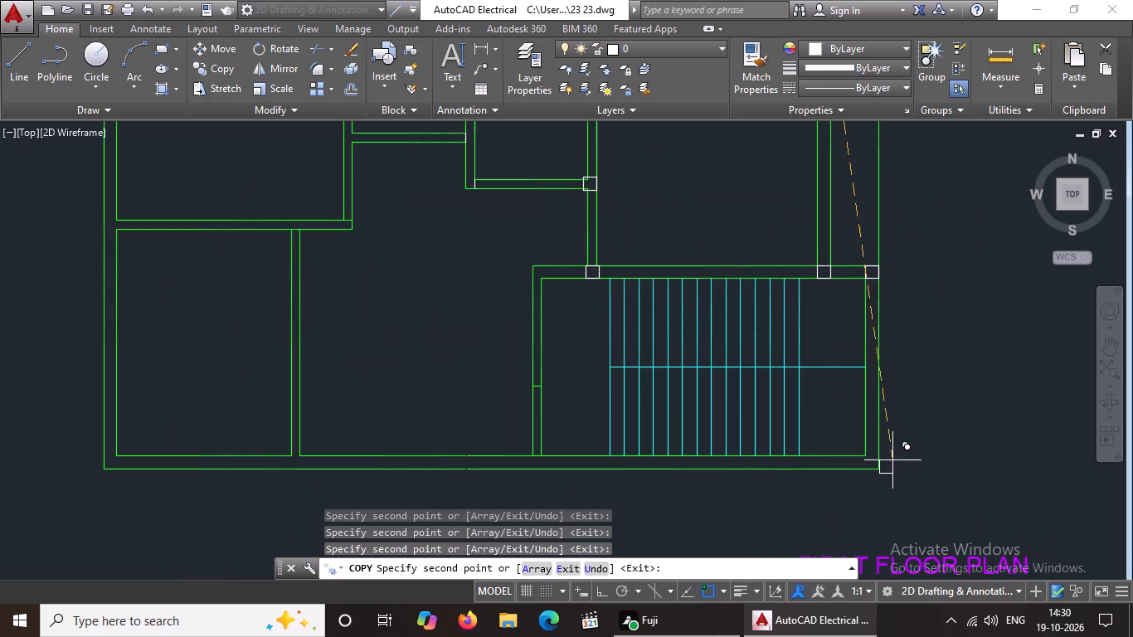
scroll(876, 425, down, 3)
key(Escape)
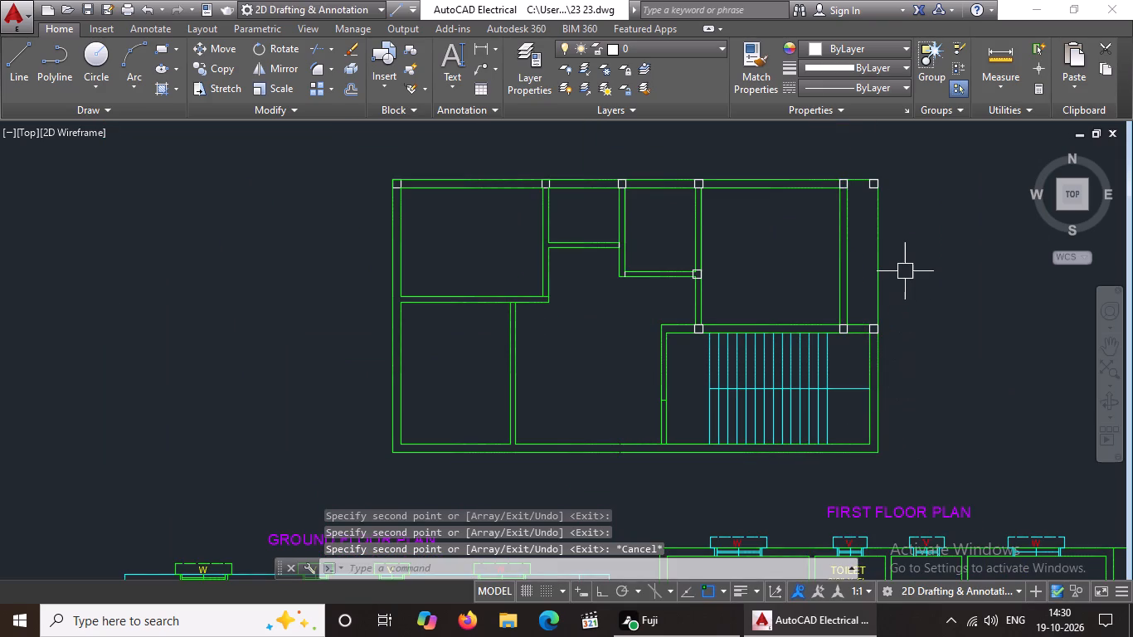
Copy the outer north-east corner column by its top-right corner to the plan's outer south-east corner, aligned with the outer wall lines.
scroll(905, 270, up, 1)
middle_drag(905, 270, 897, 287)
scroll(897, 289, down, 1)
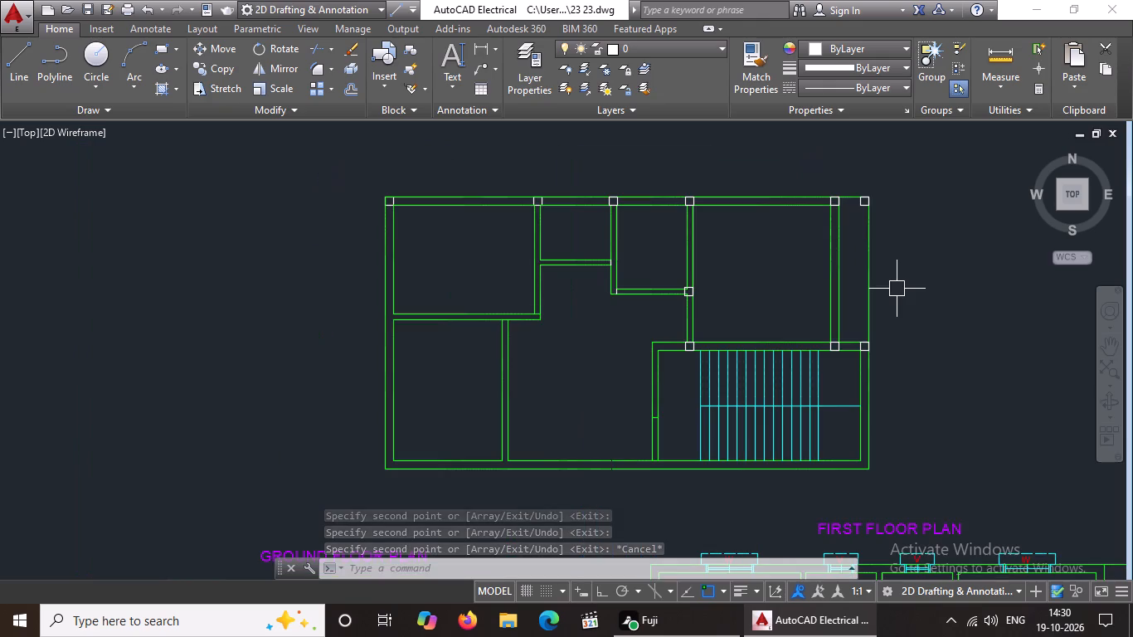
scroll(884, 174, up, 2)
click(795, 213)
click(894, 280)
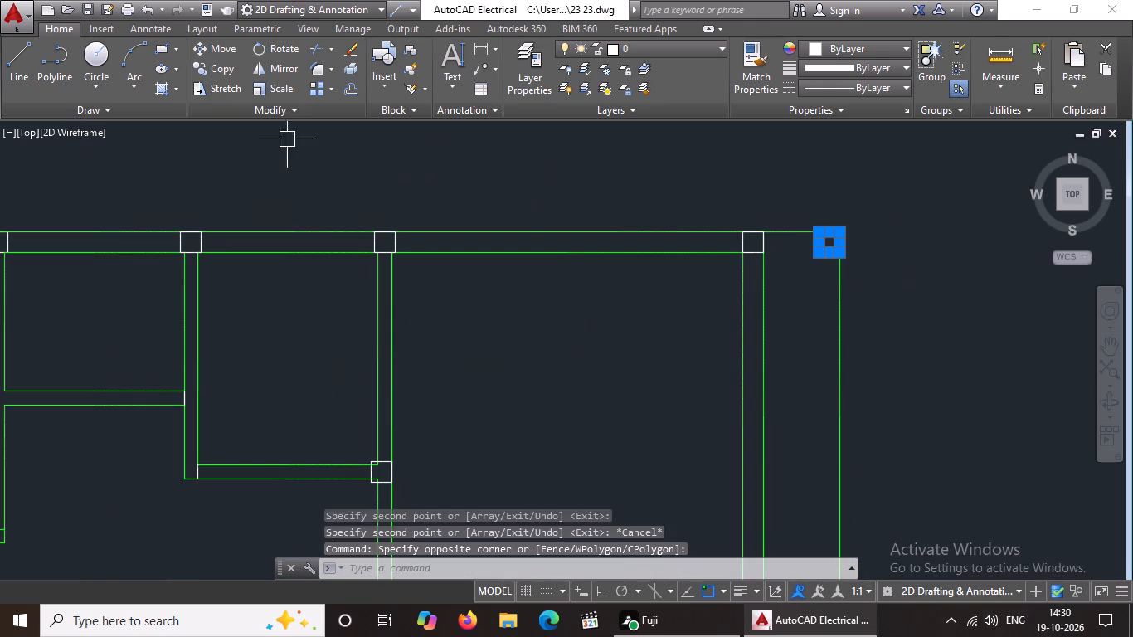
click(228, 66)
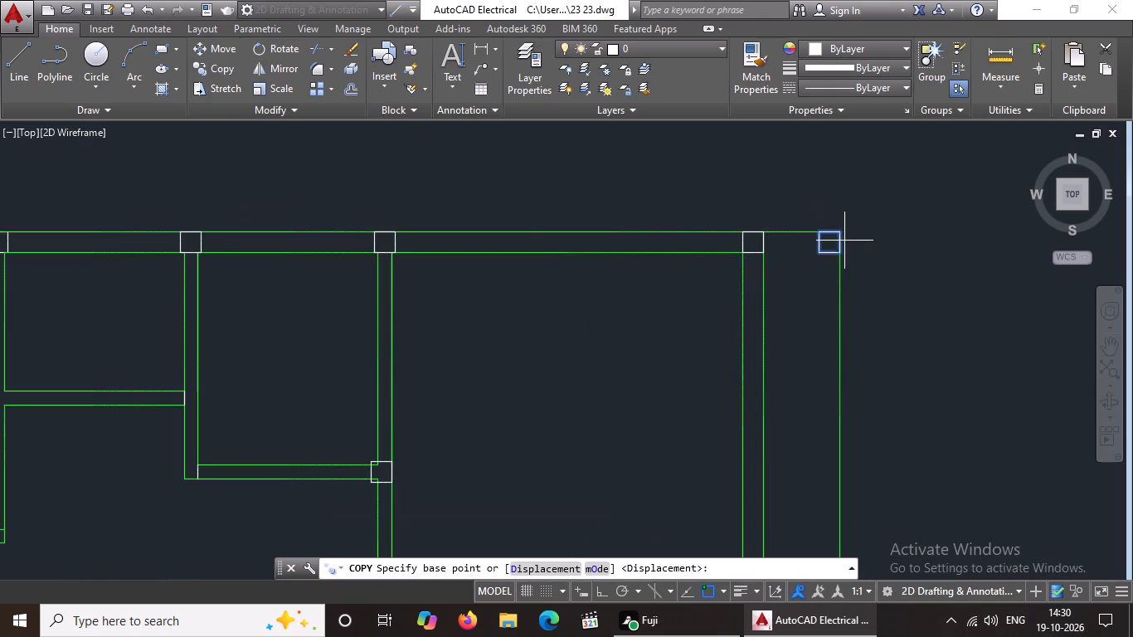
click(838, 226)
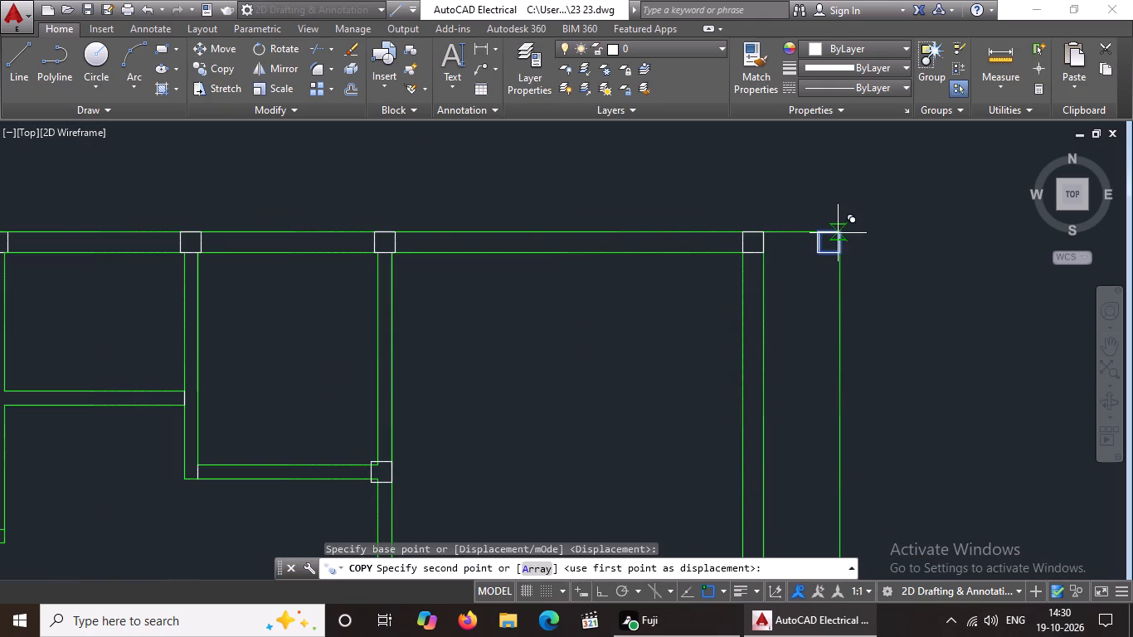
scroll(838, 233, down, 5)
scroll(846, 423, down, 3)
middle_drag(846, 431, 869, 294)
scroll(873, 268, up, 1)
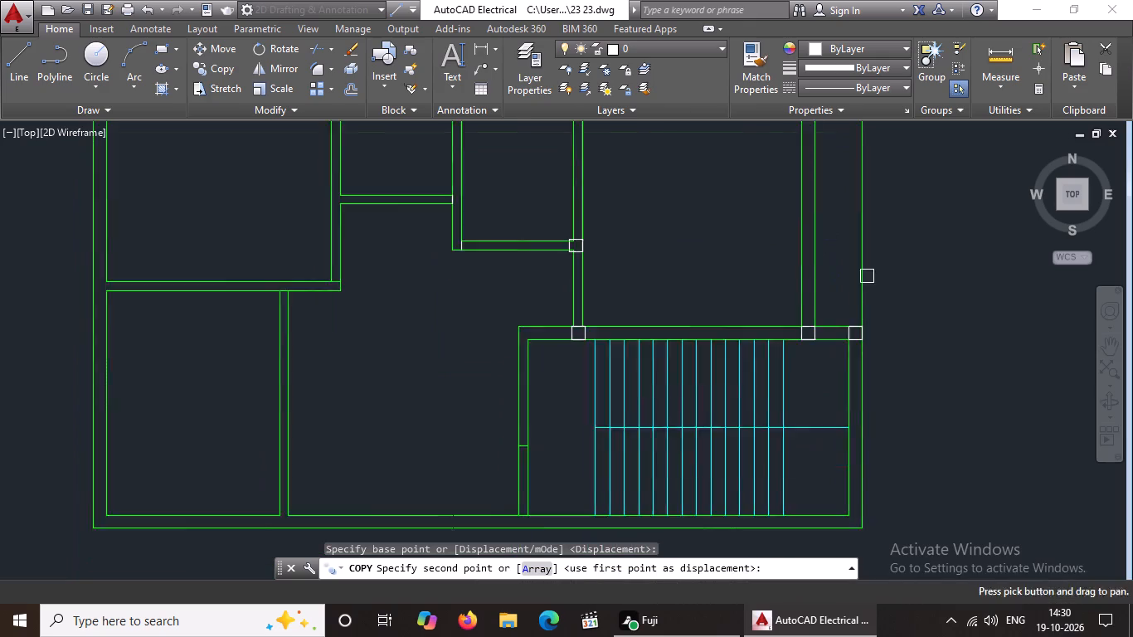
middle_drag(886, 392, 912, 290)
scroll(907, 379, down, 3)
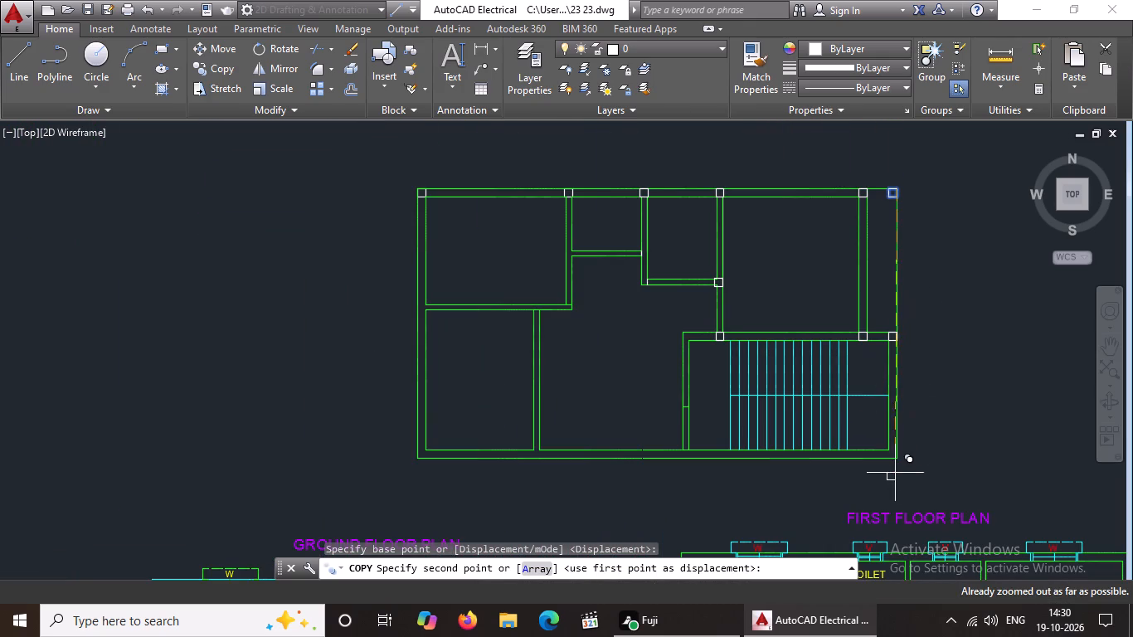
scroll(896, 450, up, 2)
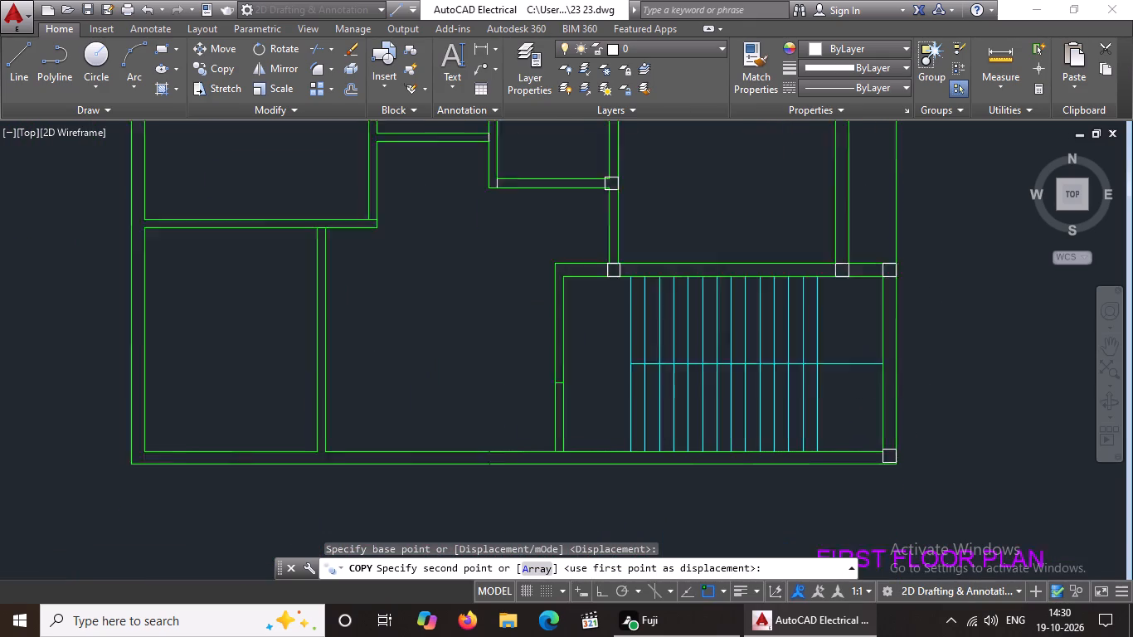
scroll(893, 453, up, 2)
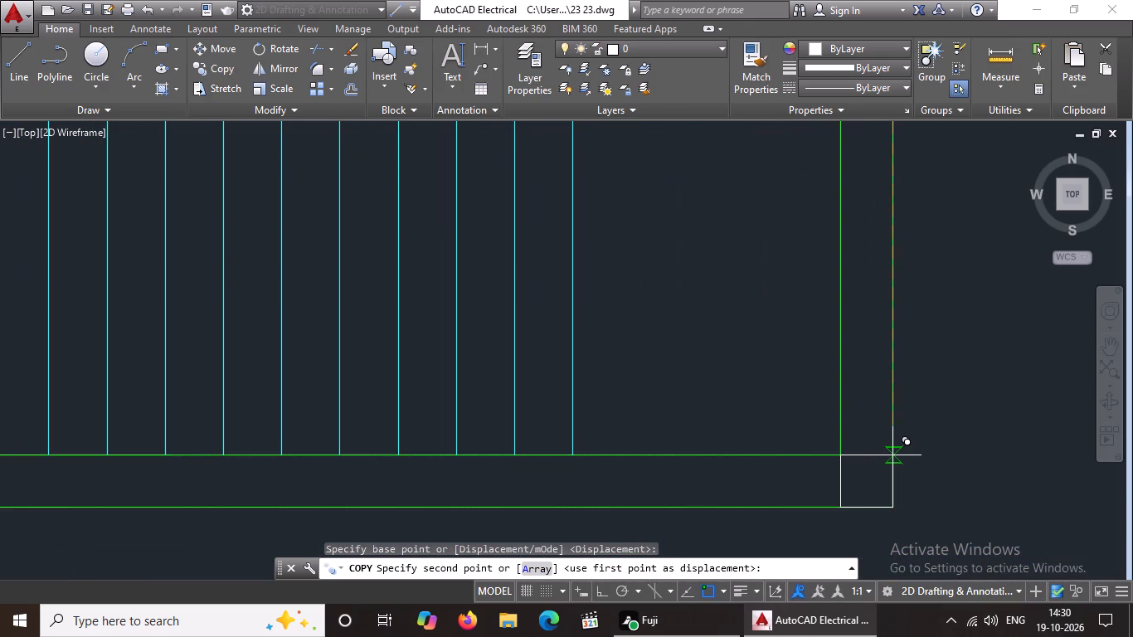
click(892, 455)
Place further column copies on the south wall, centred under the stair block's west wall and under the interior wall farther west.
scroll(978, 438, down, 3)
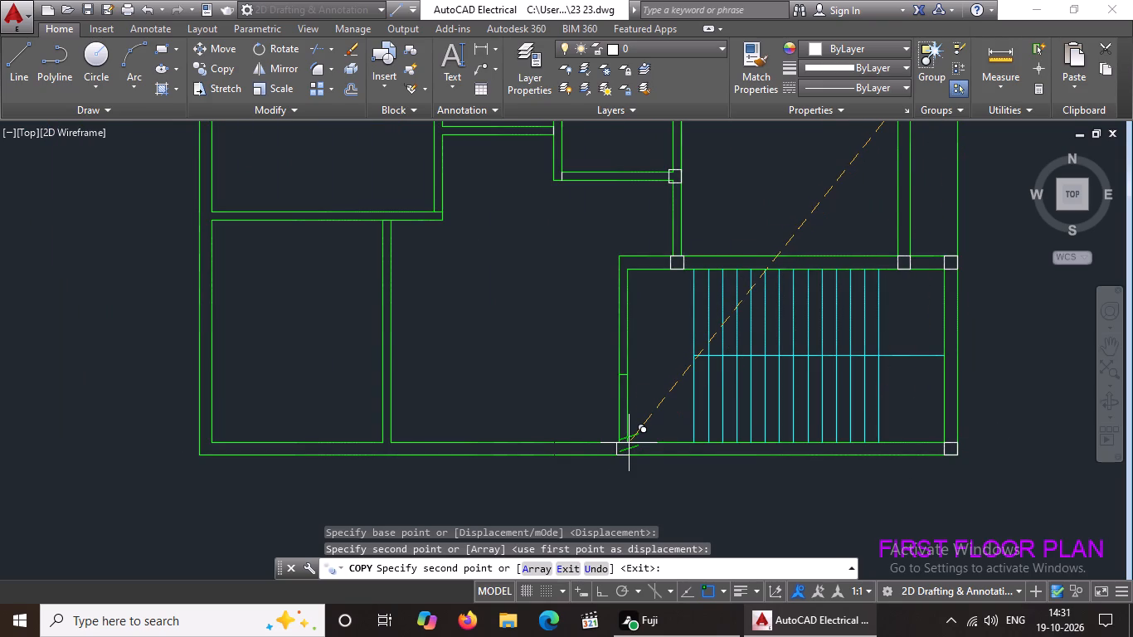
scroll(629, 442, up, 2)
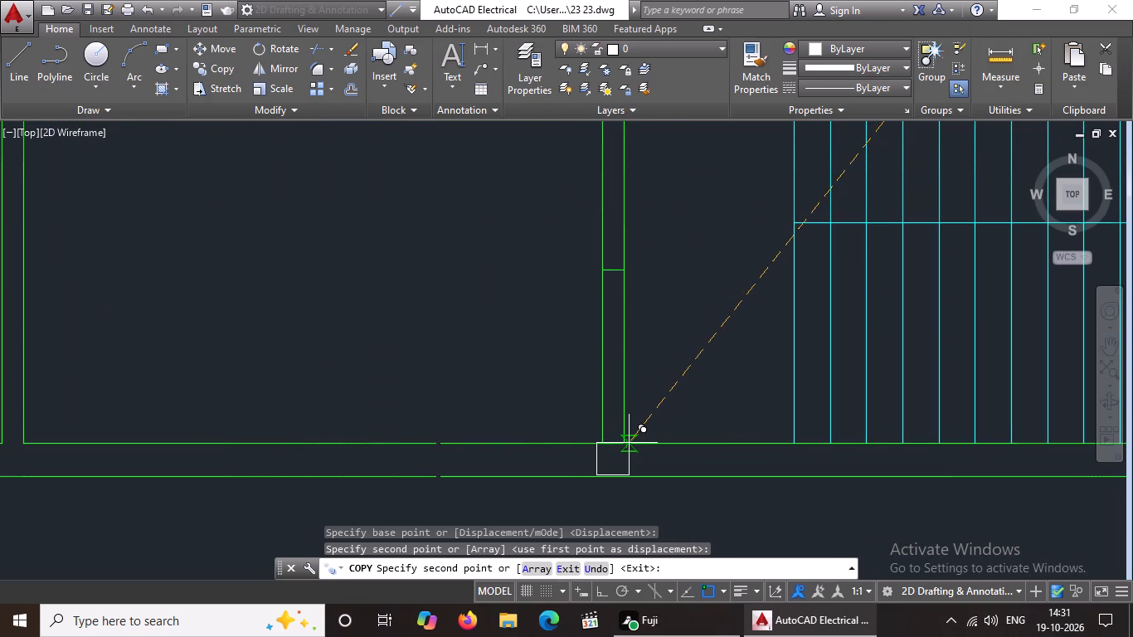
scroll(629, 443, up, 1)
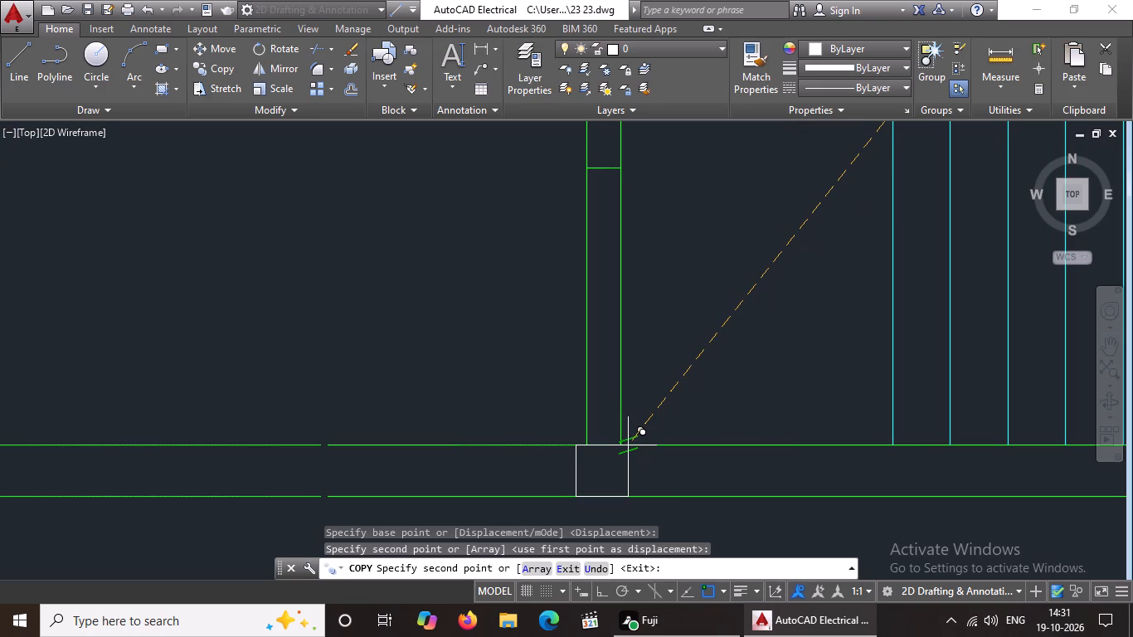
click(628, 445)
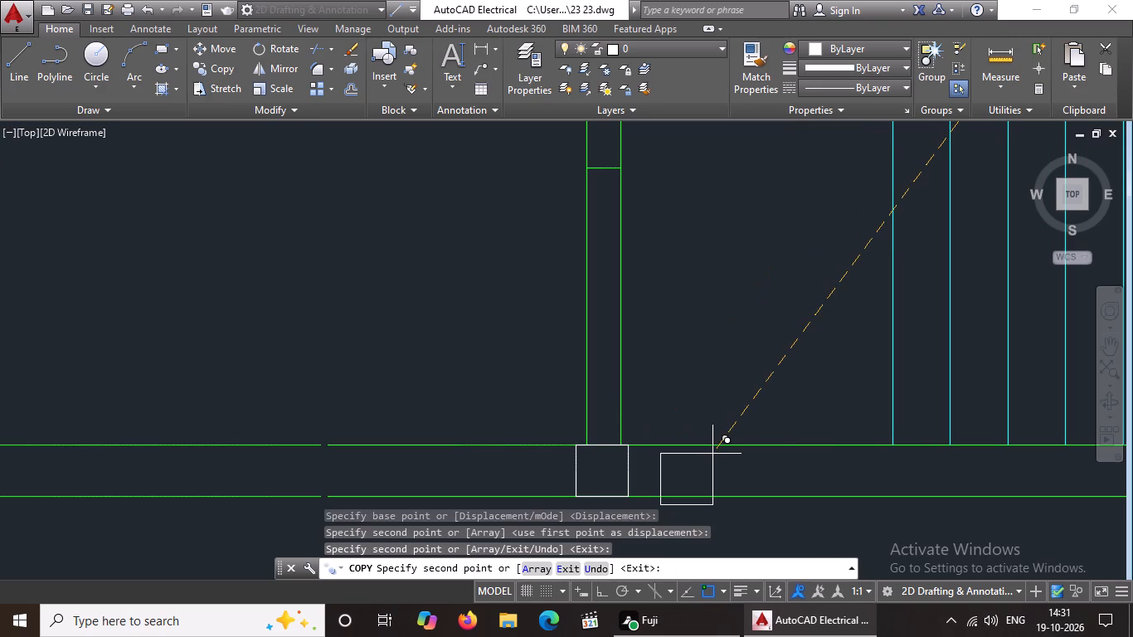
scroll(712, 454, down, 3)
scroll(456, 458, up, 2)
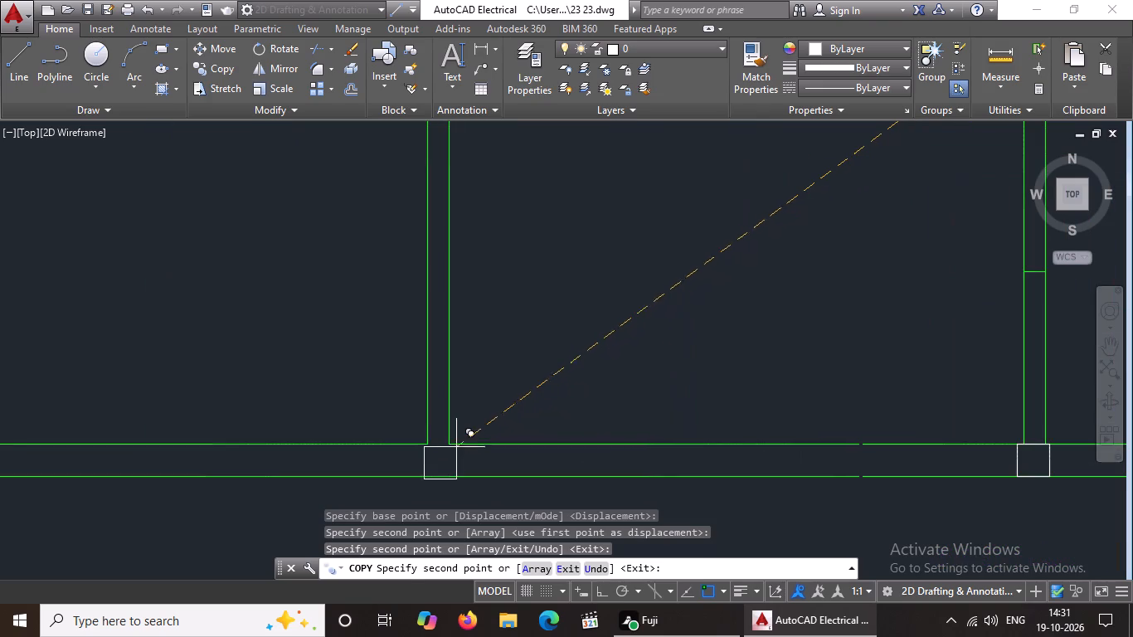
scroll(456, 444, up, 2)
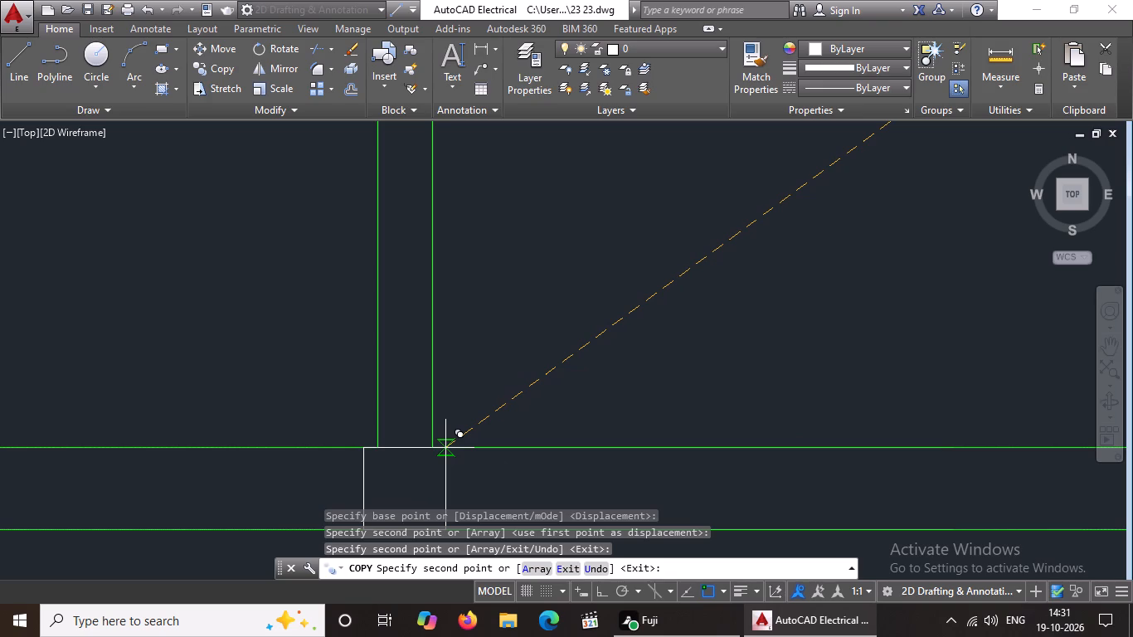
click(445, 448)
Place another column copy at the plan's outer south-west corner, flush with the outer wall lines, and finish copying.
scroll(555, 433, down, 3)
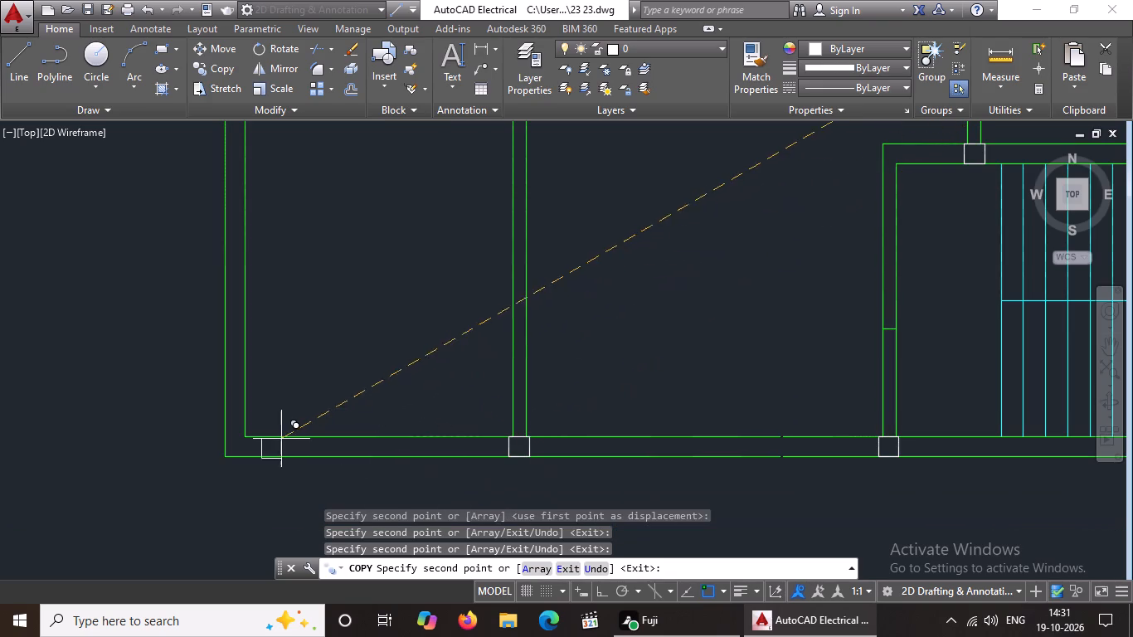
scroll(253, 439, up, 2)
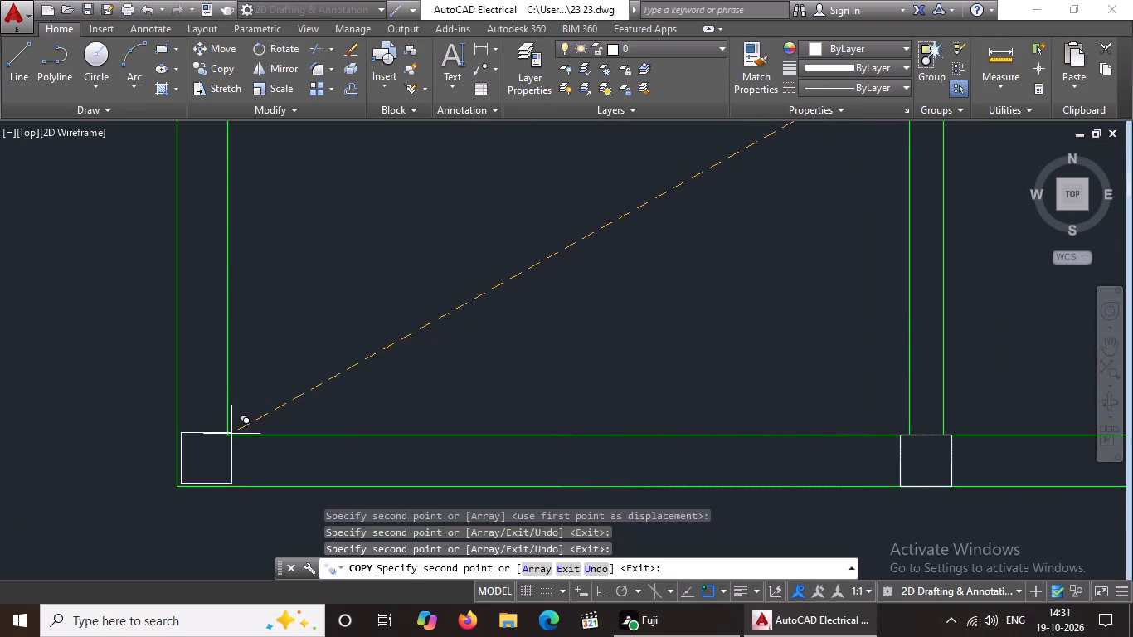
click(226, 435)
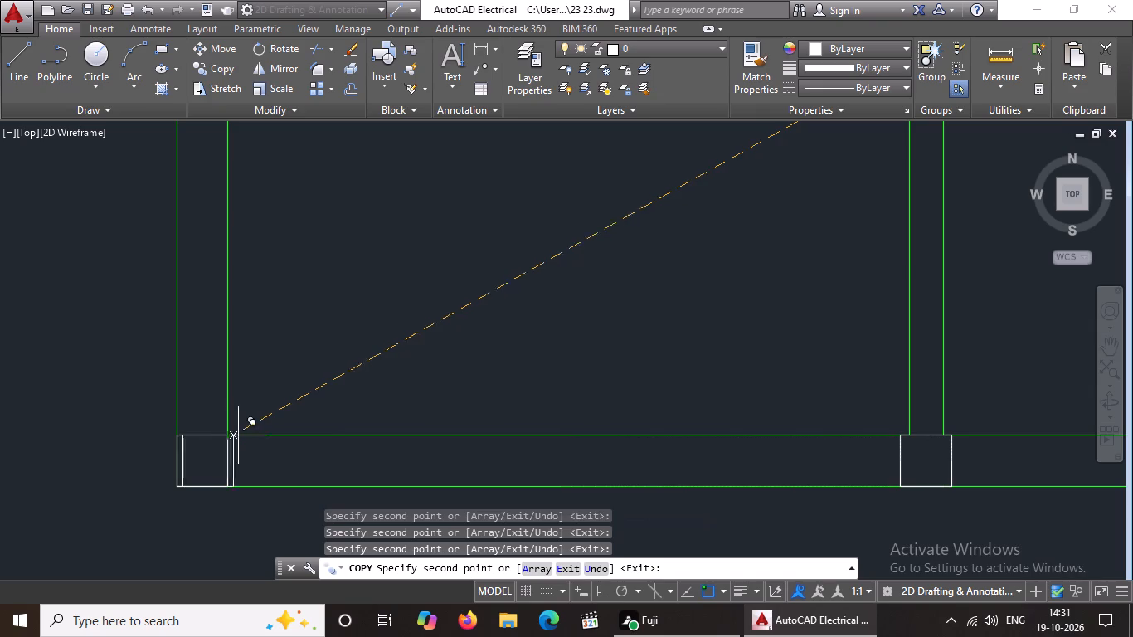
scroll(304, 429, down, 6)
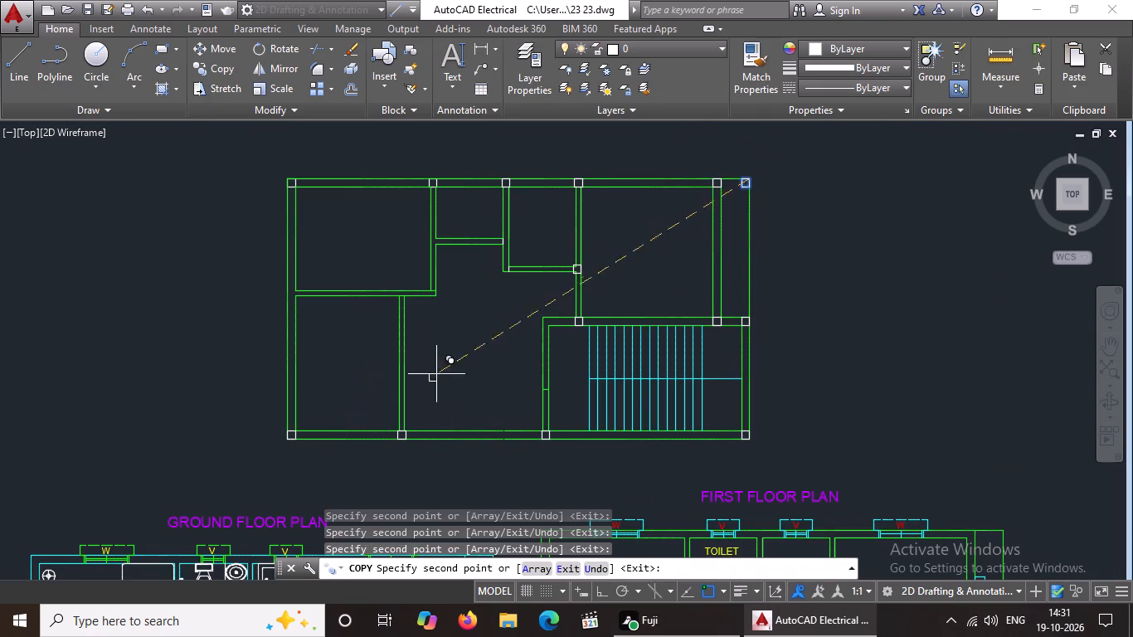
key(Escape)
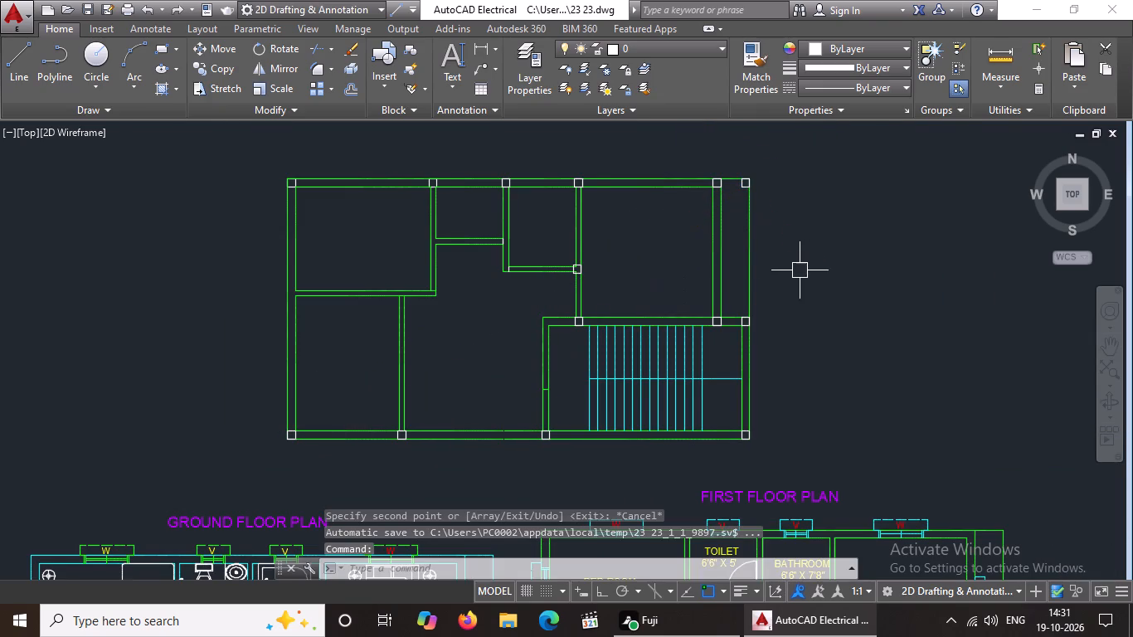
Examine the column layout for interior wall junctions and corners that still lack a column.
middle_drag(800, 319, 800, 334)
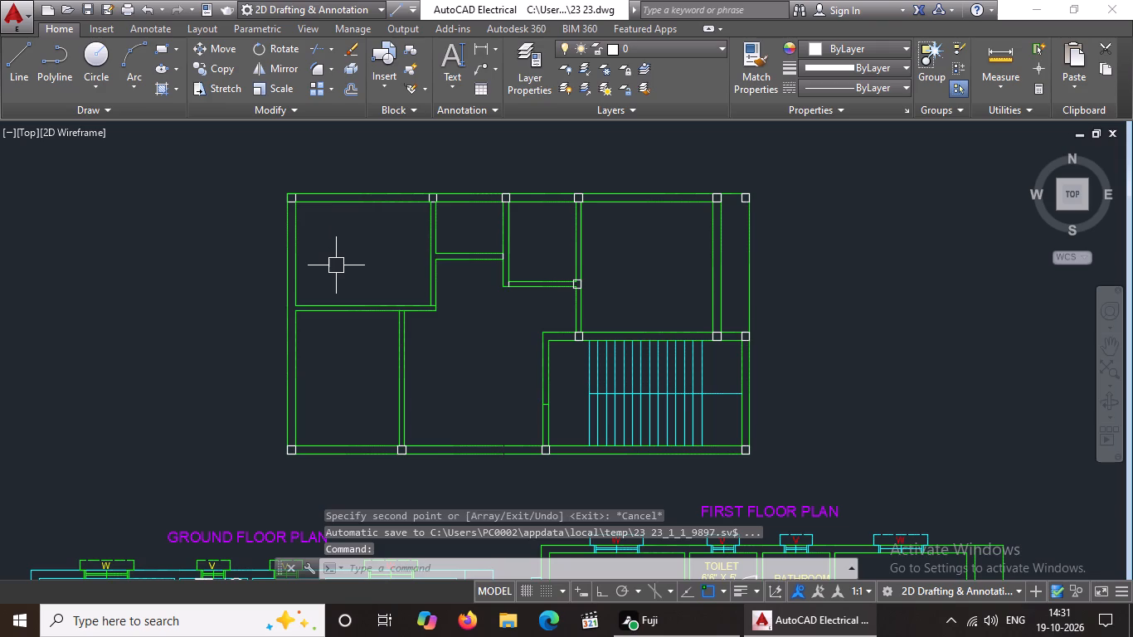
middle_drag(337, 266, 343, 282)
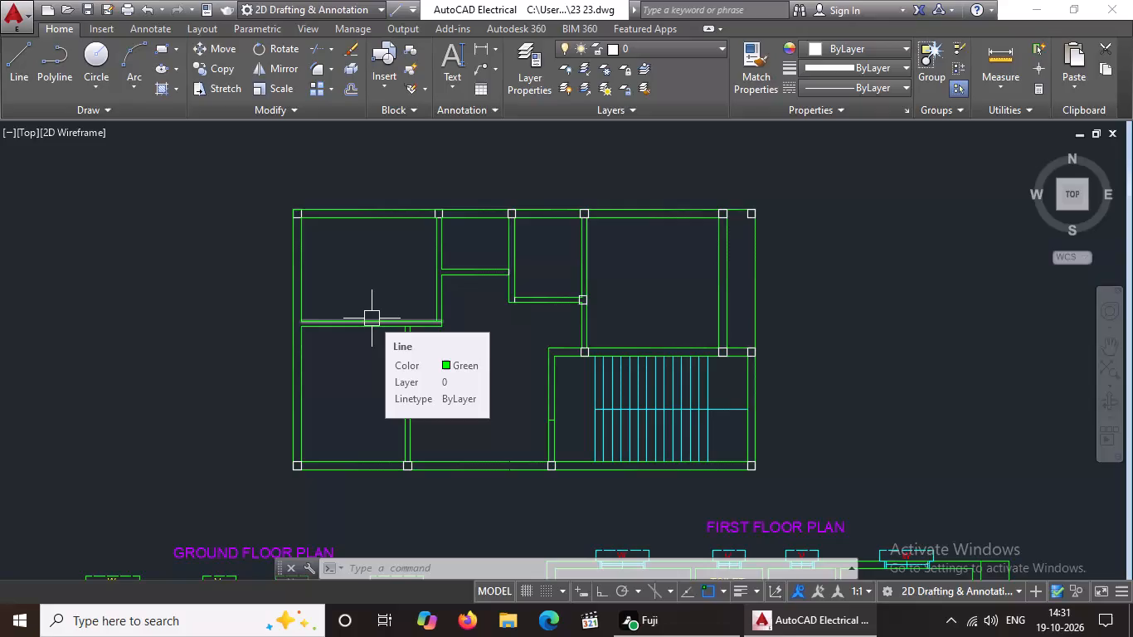
scroll(433, 300, down, 1)
middle_click(437, 314)
scroll(437, 314, up, 2)
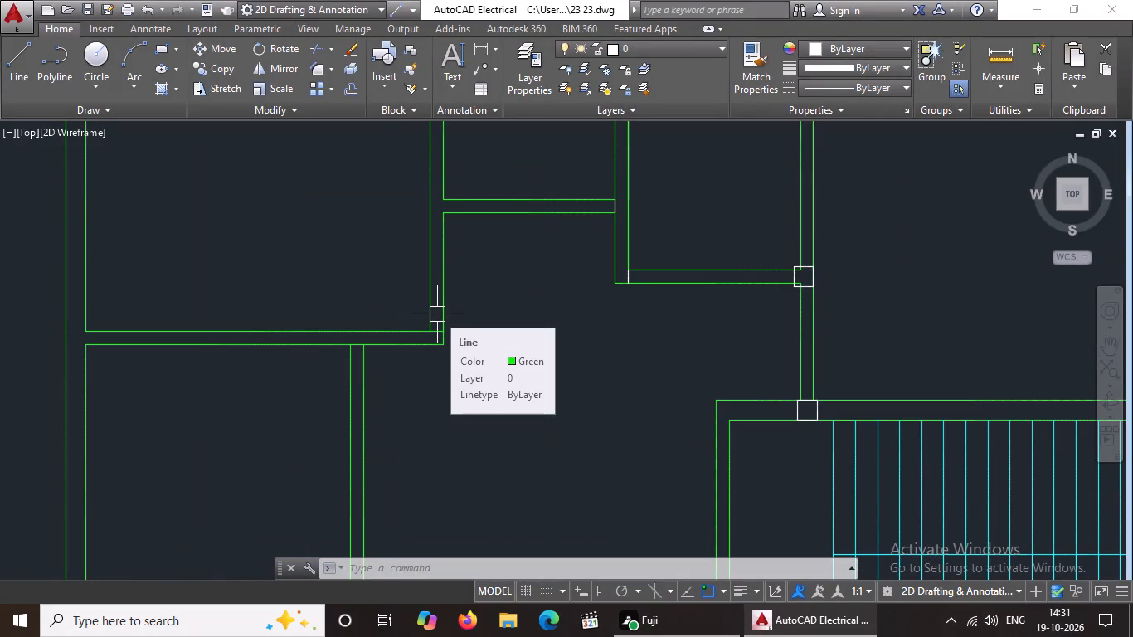
scroll(437, 314, up, 1)
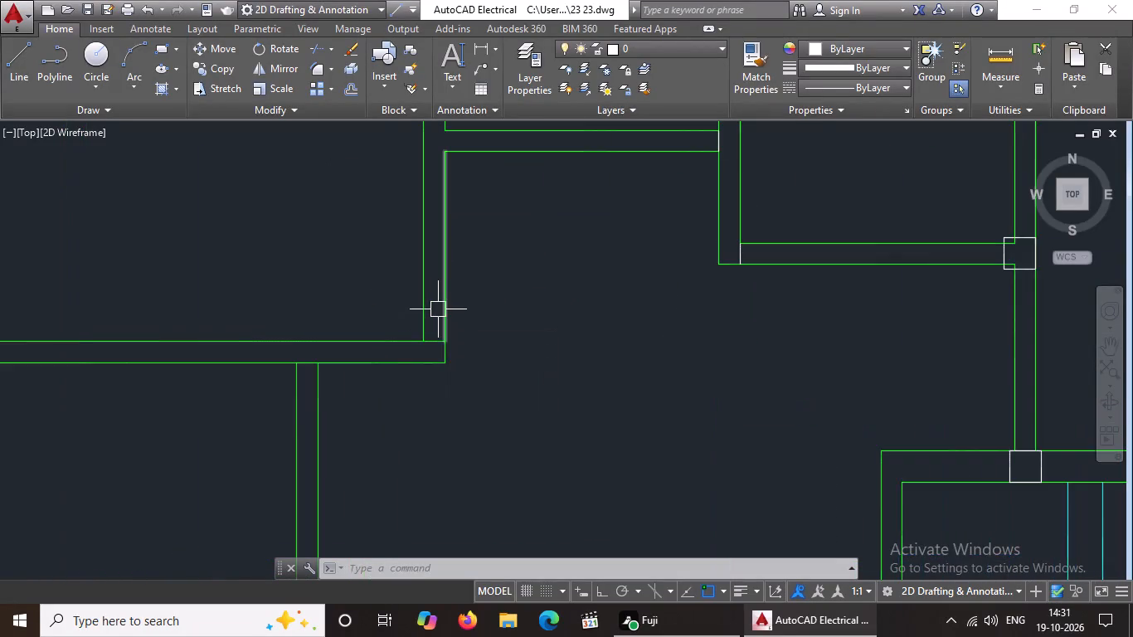
scroll(438, 309, down, 3)
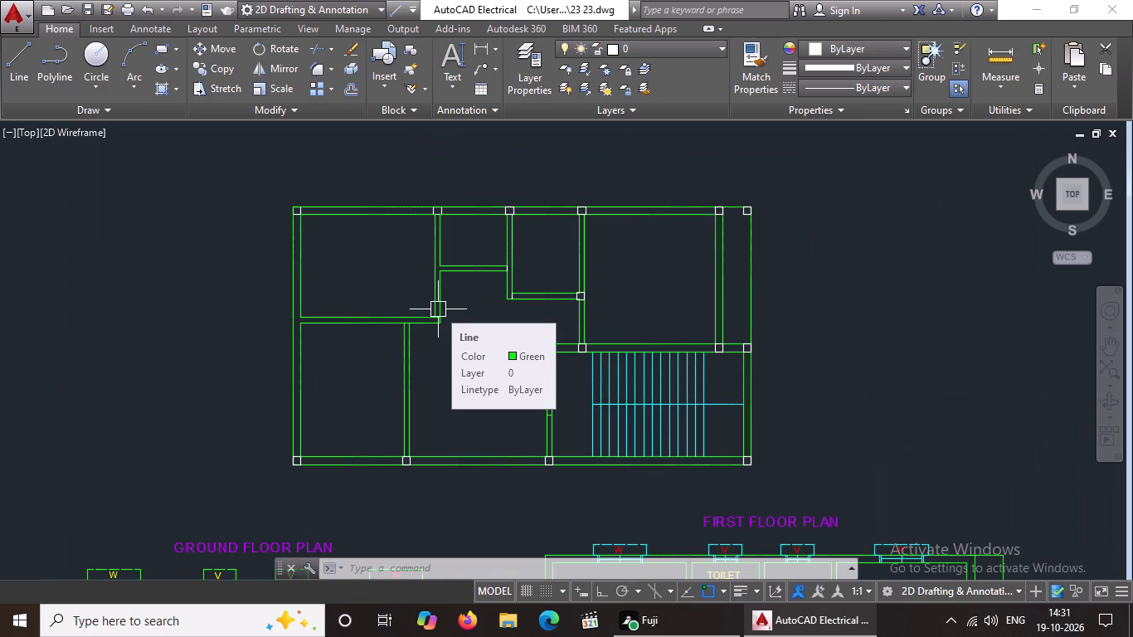
scroll(446, 252, up, 2)
middle_drag(446, 265, 446, 317)
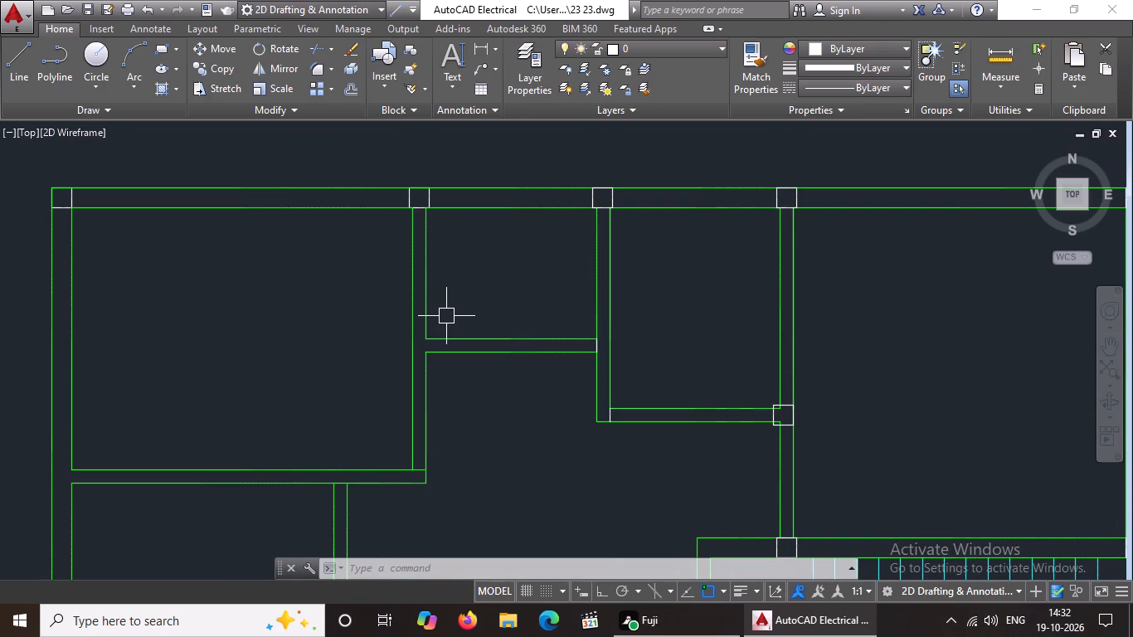
scroll(446, 316, down, 2)
scroll(610, 342, down, 1)
middle_drag(659, 413, 651, 387)
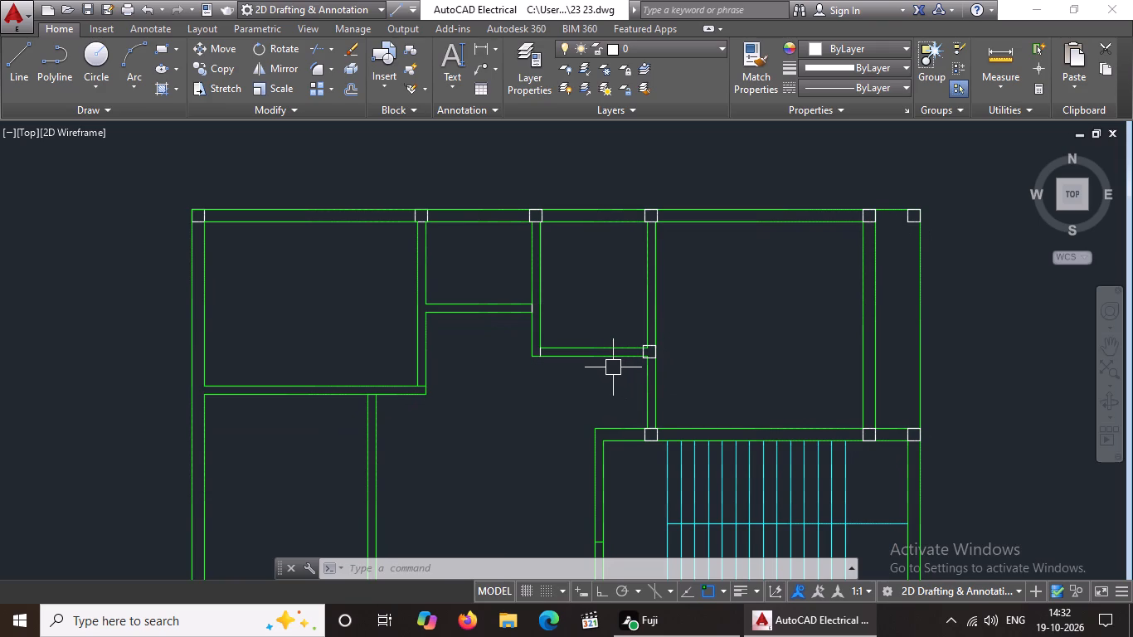
scroll(614, 361, down, 3)
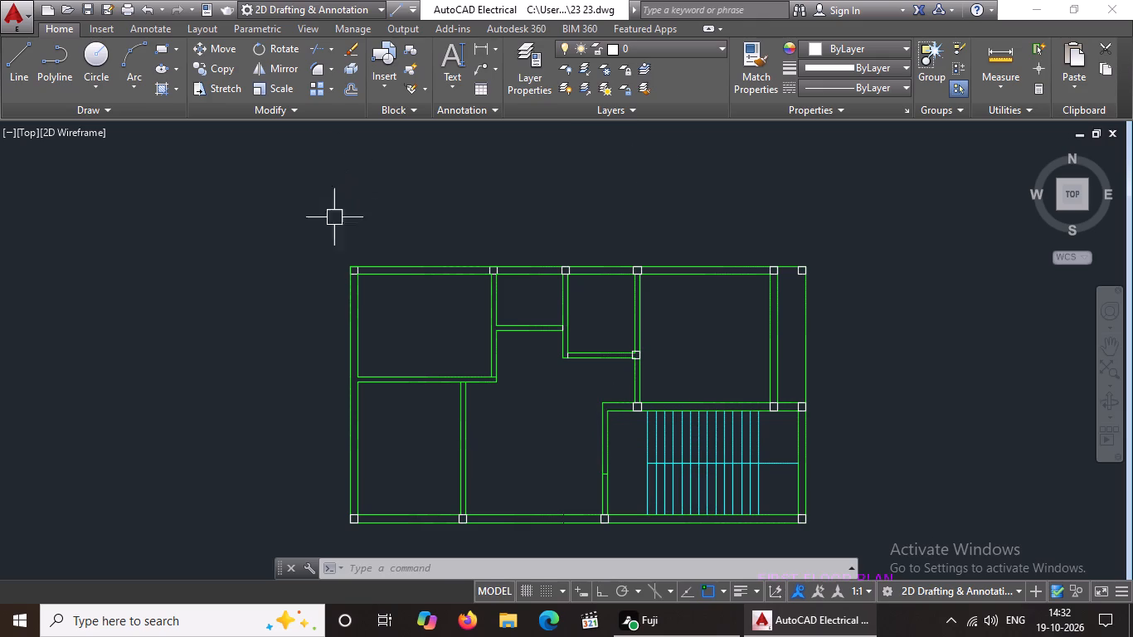
Copy the north-west corner column by its right side's midpoint down the west wall, centred on the junction with the interior east-west wall.
scroll(370, 373, up, 2)
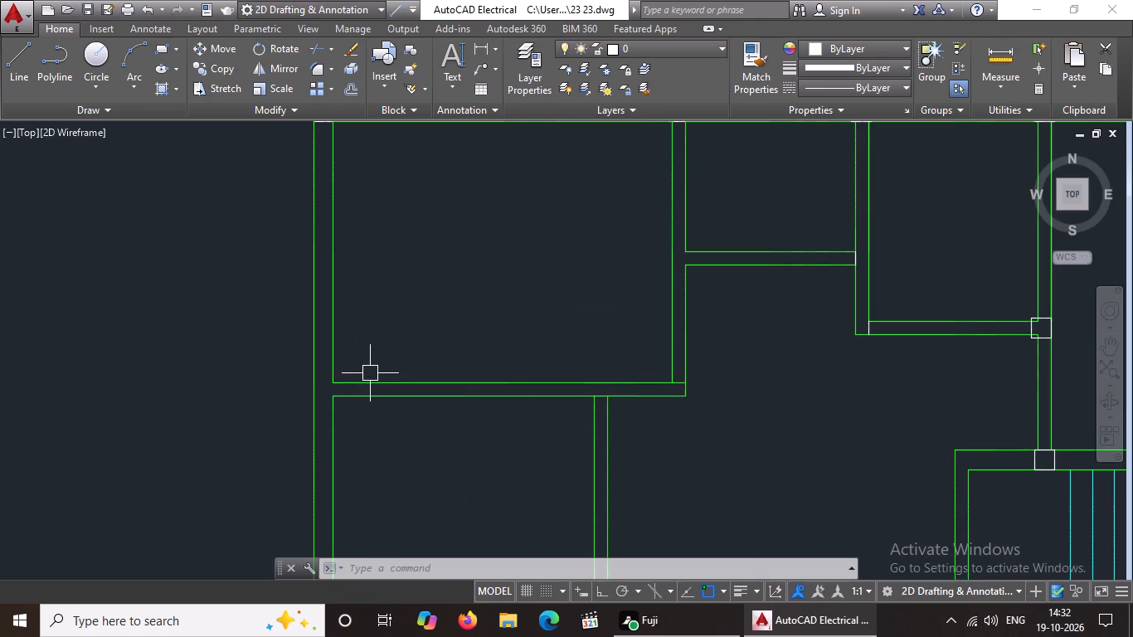
scroll(354, 363, down, 1)
drag(312, 182, 314, 185)
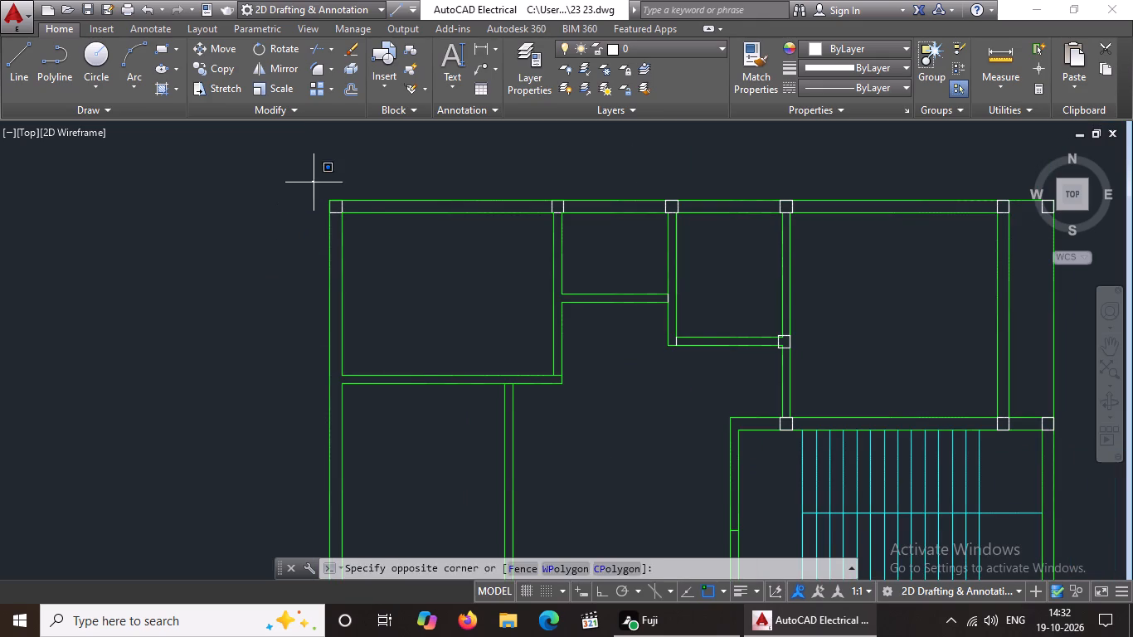
drag(314, 185, 321, 198)
click(372, 250)
click(218, 70)
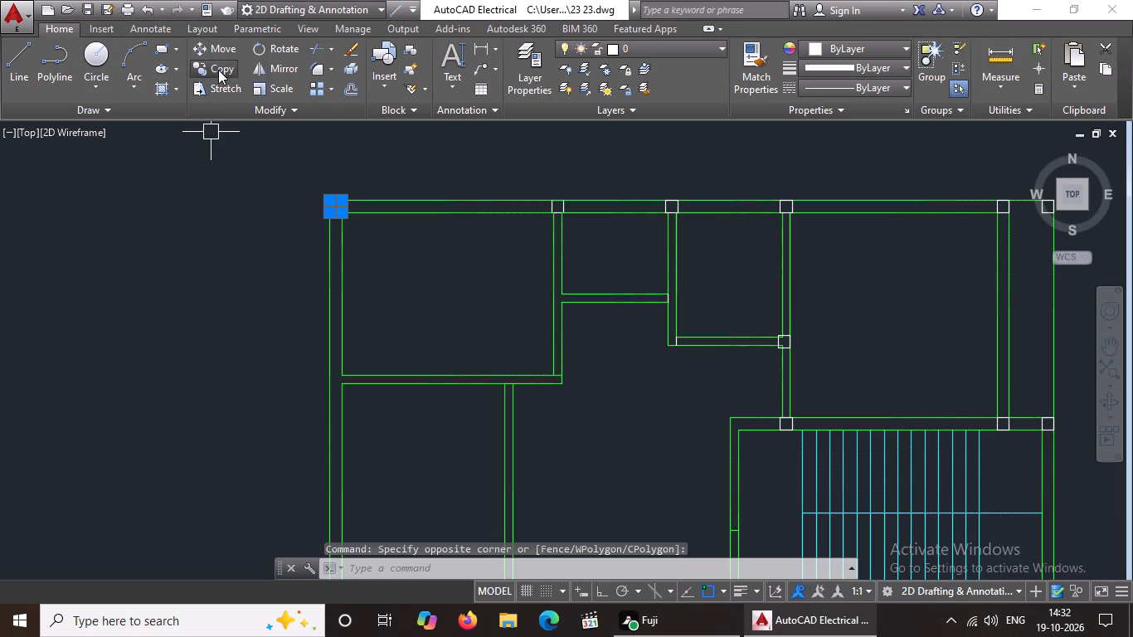
scroll(337, 202, up, 2)
click(342, 216)
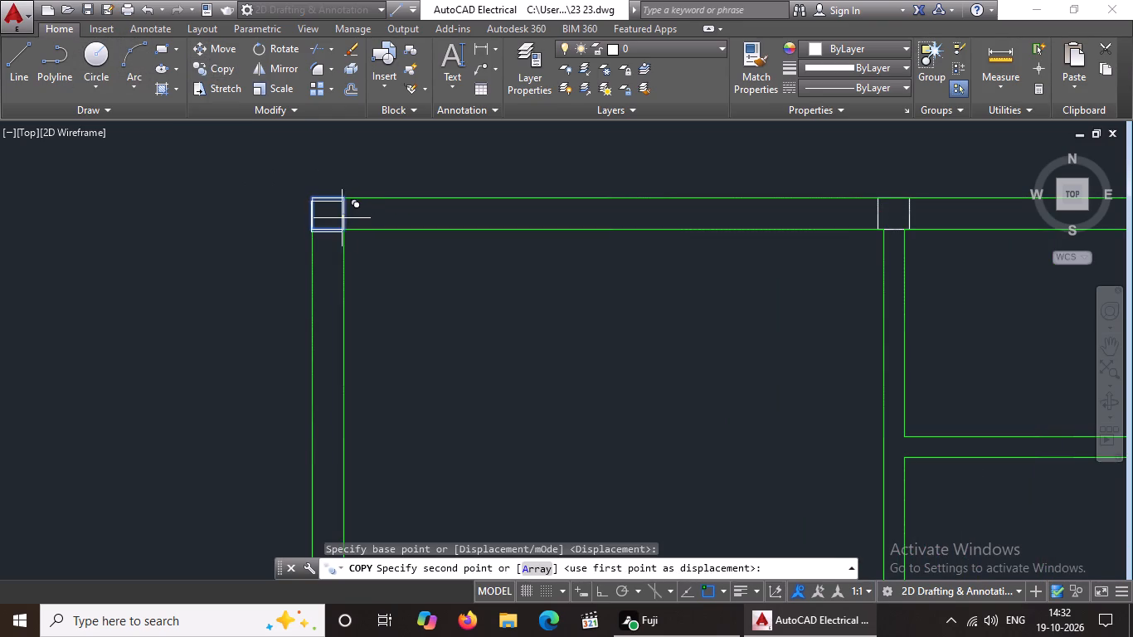
scroll(352, 217, down, 3)
scroll(346, 385, up, 3)
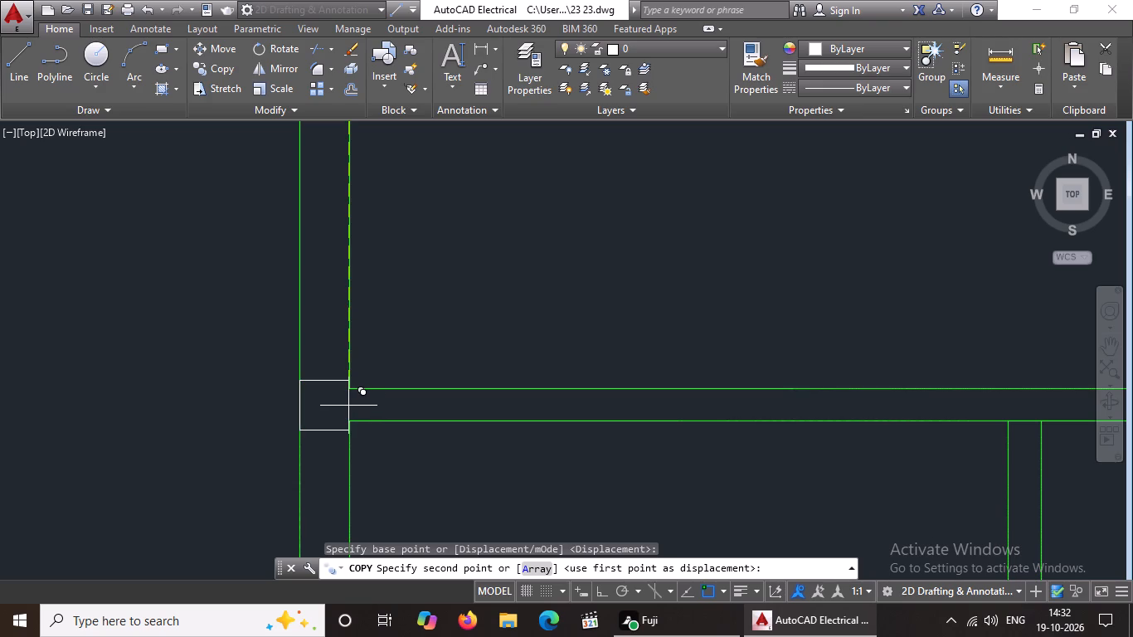
click(348, 406)
Place a column copy at the stair block's north-west corner, flush with its outer wall lines.
scroll(446, 398, down, 2)
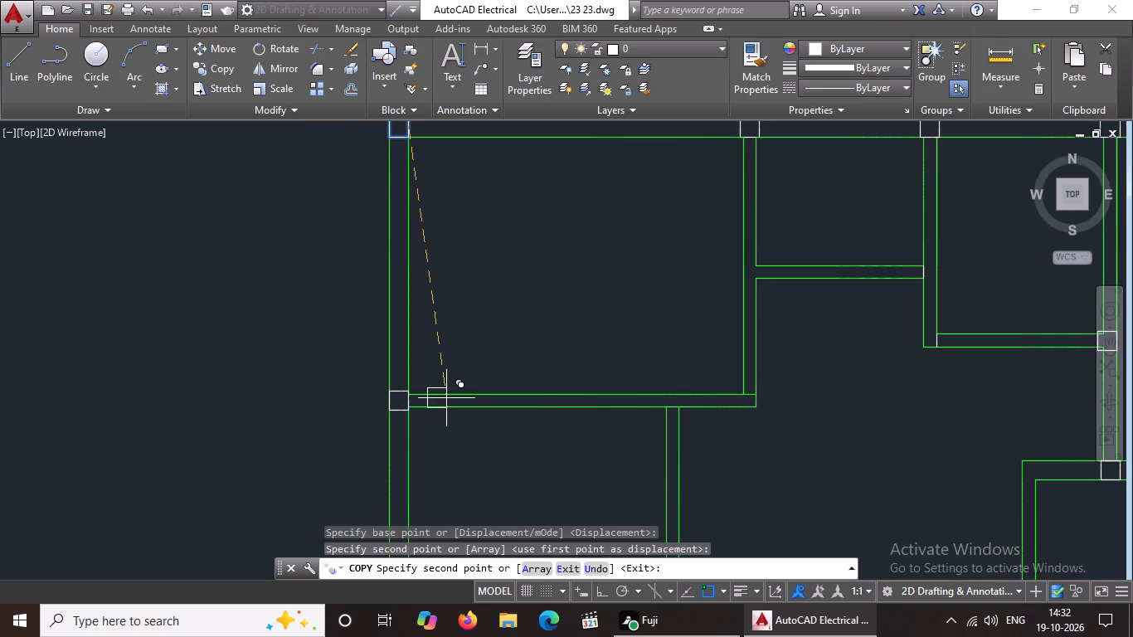
scroll(688, 404, up, 2)
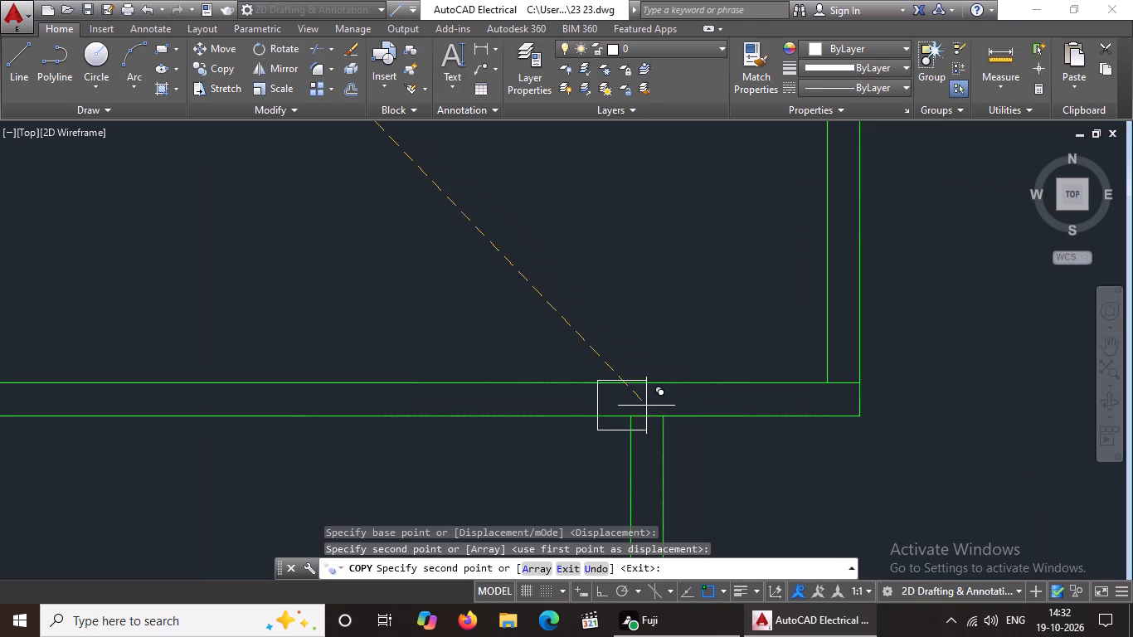
scroll(676, 397, down, 8)
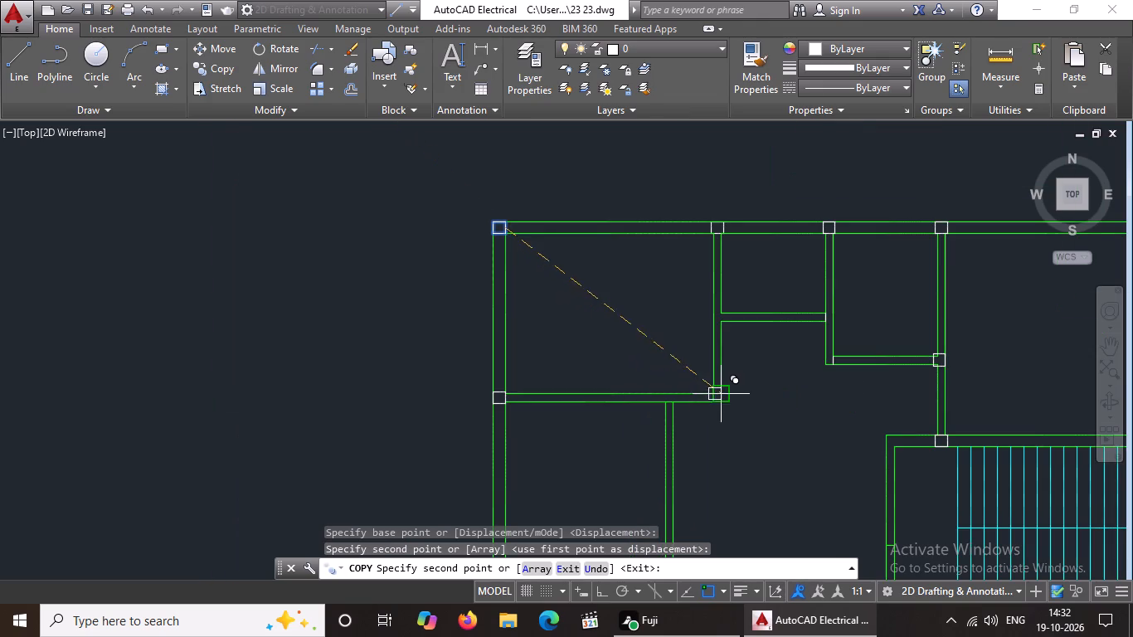
middle_drag(669, 312, 630, 230)
scroll(652, 229, down, 3)
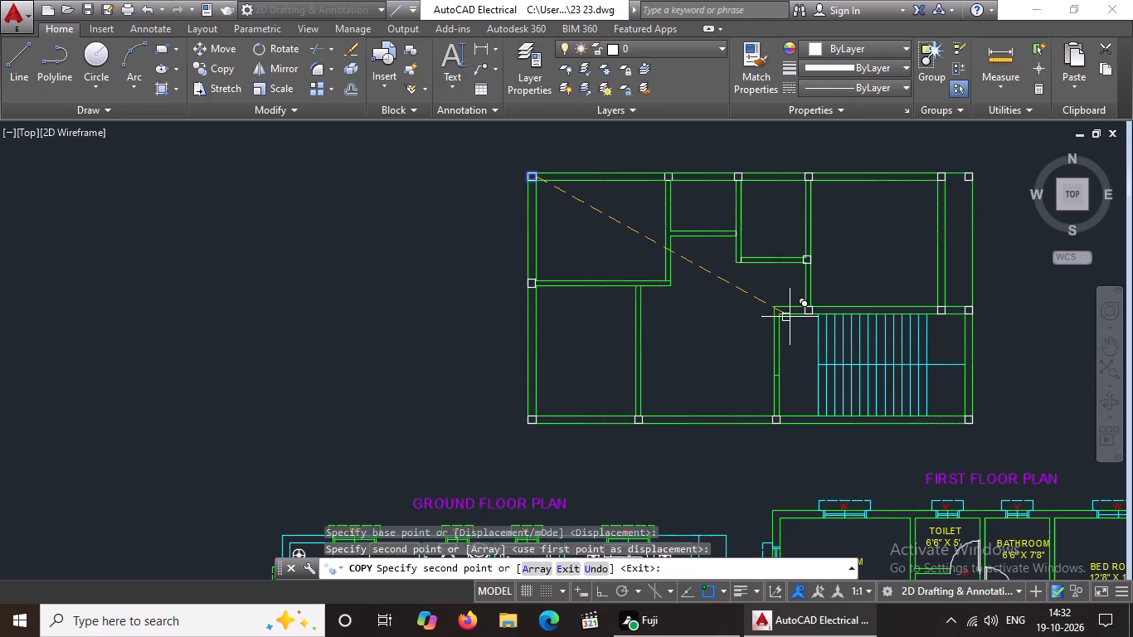
scroll(788, 315, up, 5)
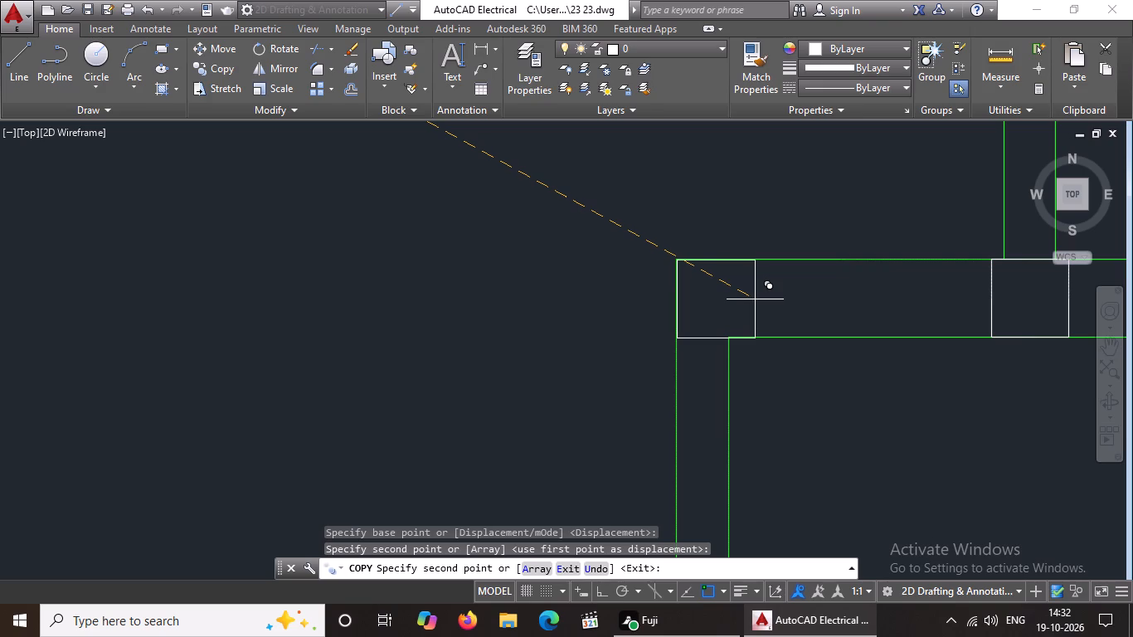
click(755, 299)
Place column copies on the western interior east-west wall, at its junction with the southward wall and its east-end corner, and finish copying.
scroll(890, 284, down, 5)
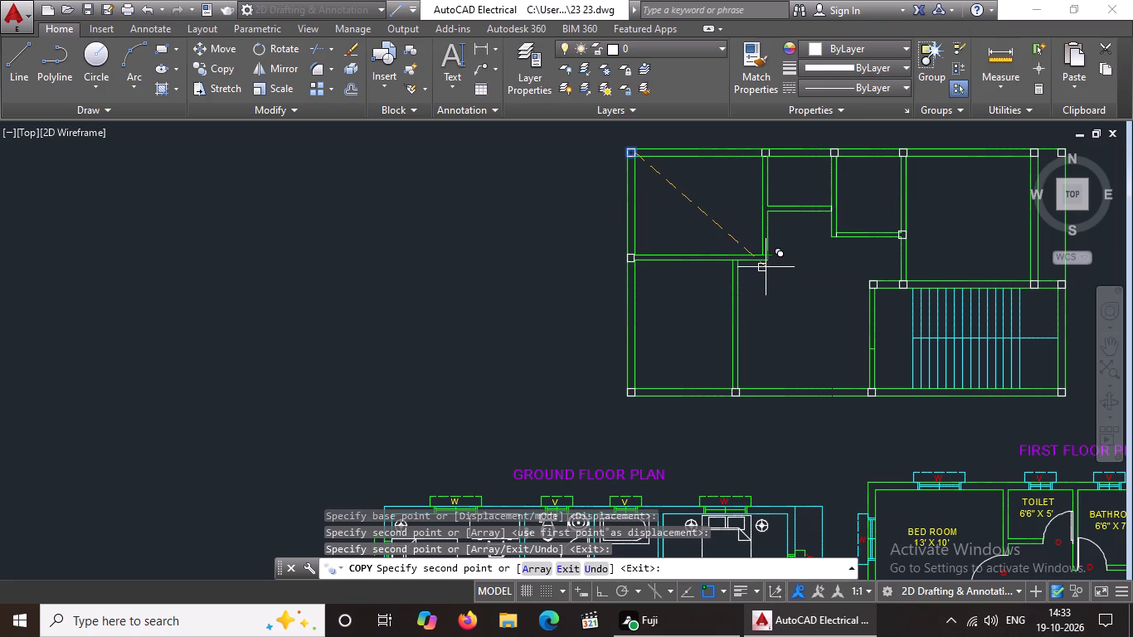
middle_drag(727, 262, 628, 317)
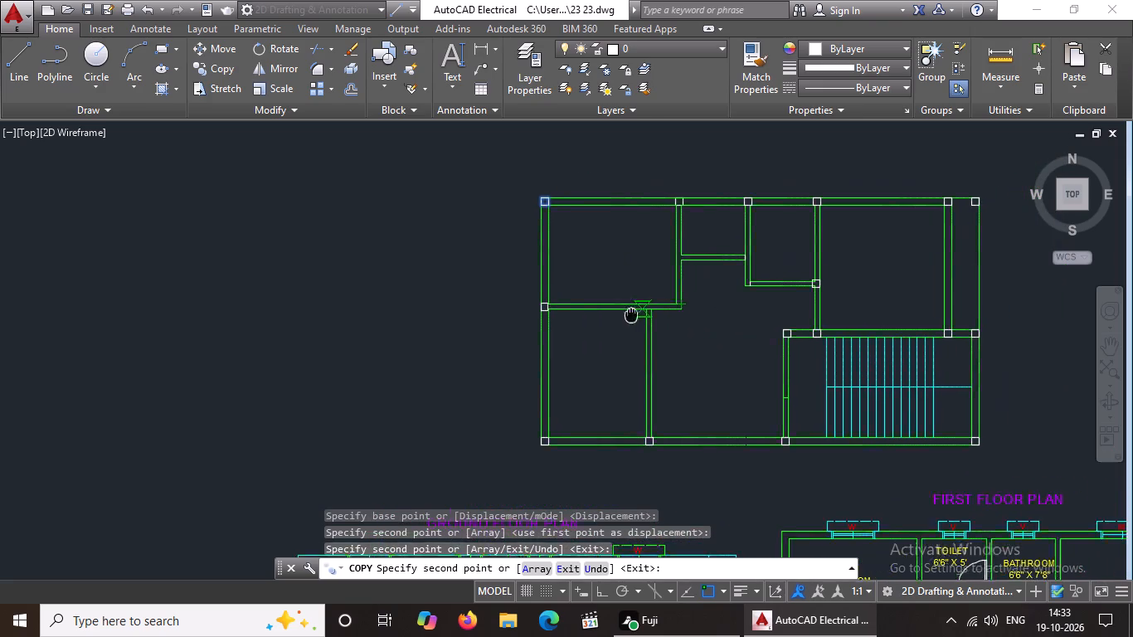
middle_drag(628, 317, 613, 324)
scroll(627, 316, up, 3)
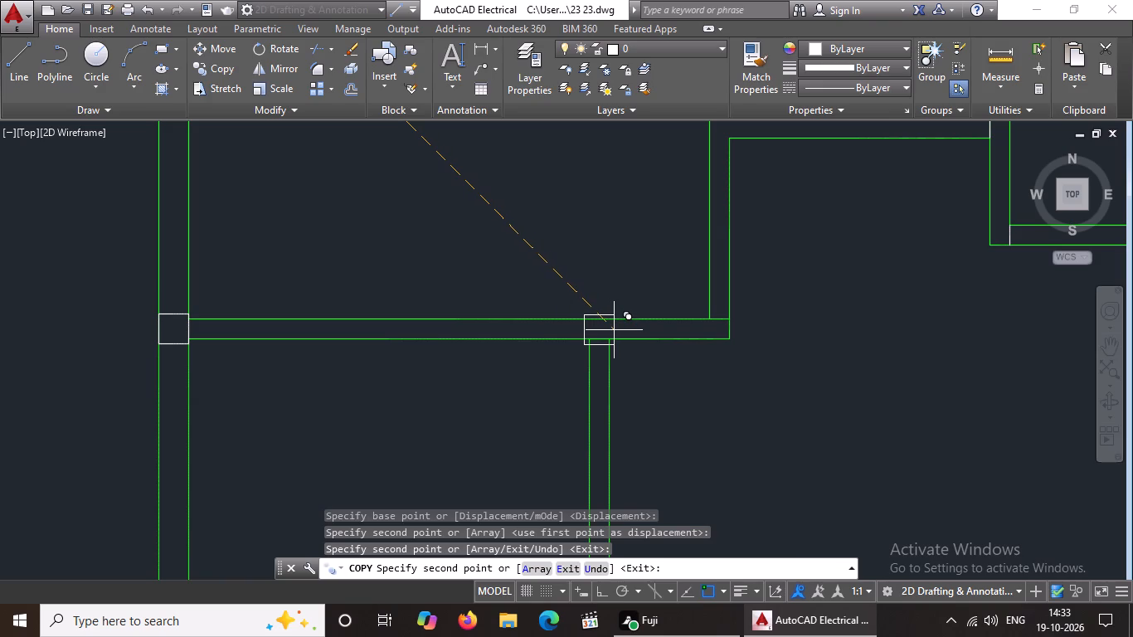
click(614, 330)
click(728, 324)
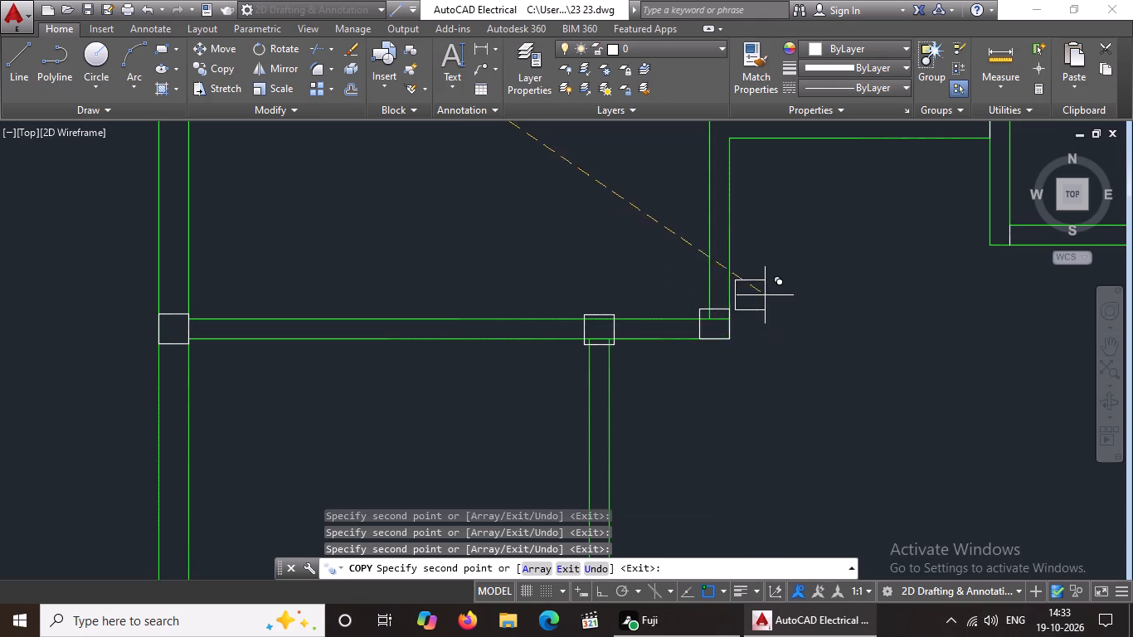
scroll(766, 291, down, 3)
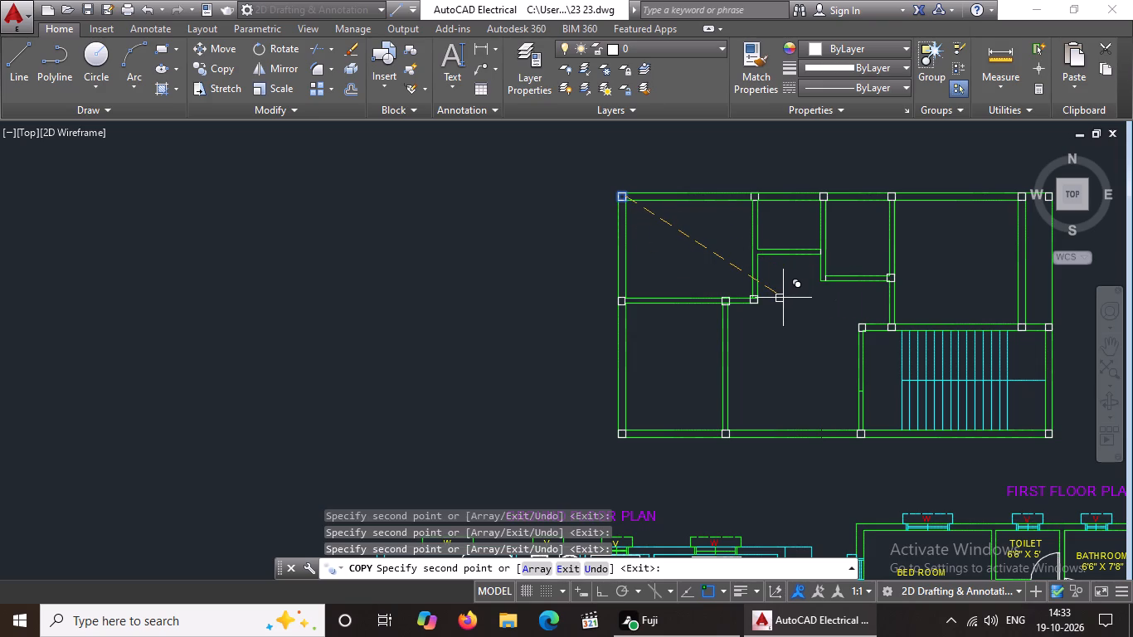
key(Escape)
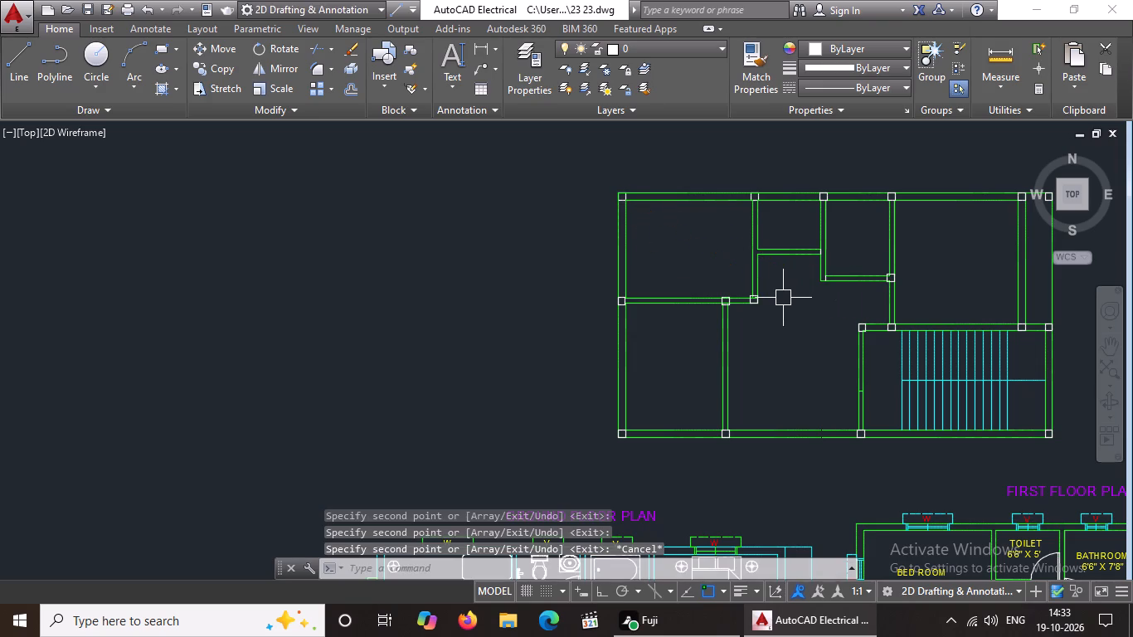
Erase the westernmost tread line of the staircase in the column layout.
scroll(811, 251, down, 5)
middle_drag(962, 304, 742, 362)
scroll(791, 344, down, 5)
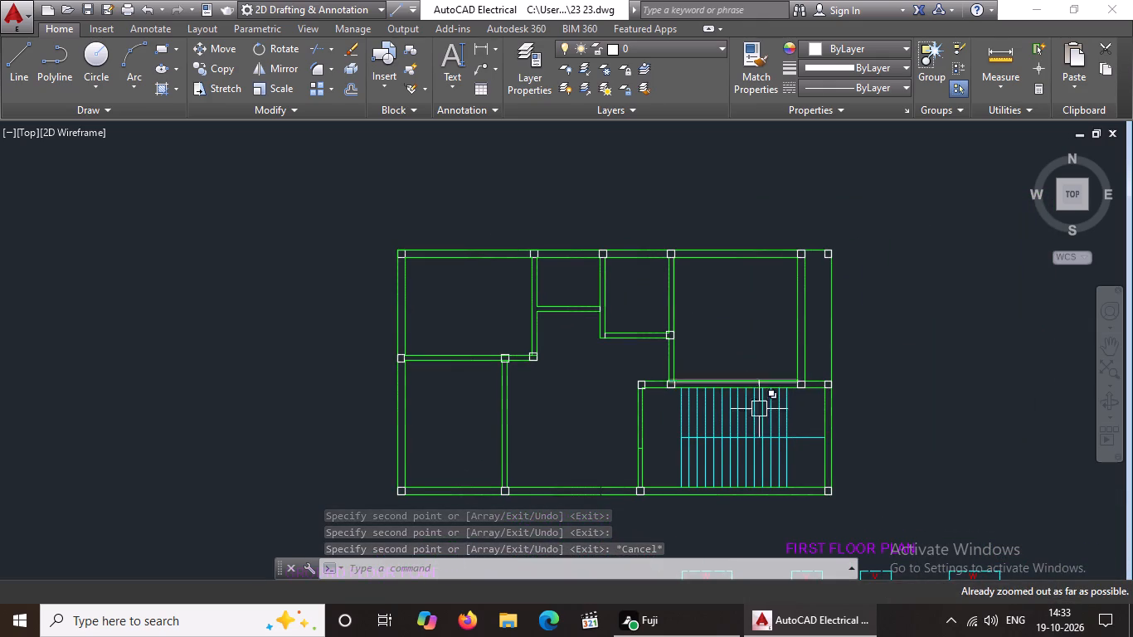
middle_drag(741, 430, 789, 295)
scroll(729, 324, up, 1)
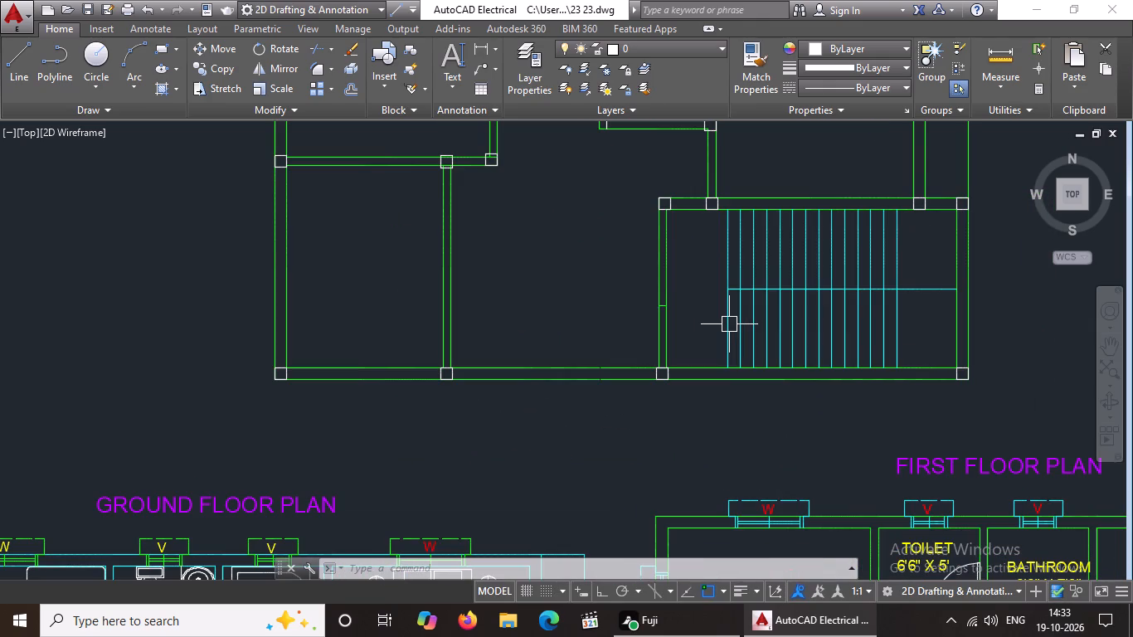
click(729, 324)
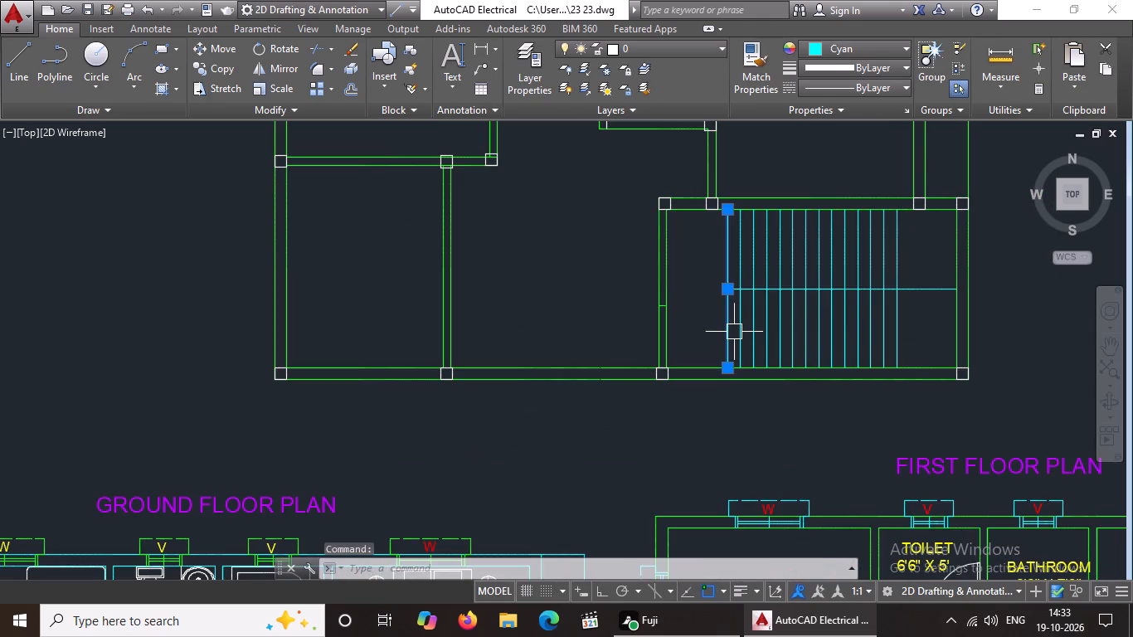
key(Delete)
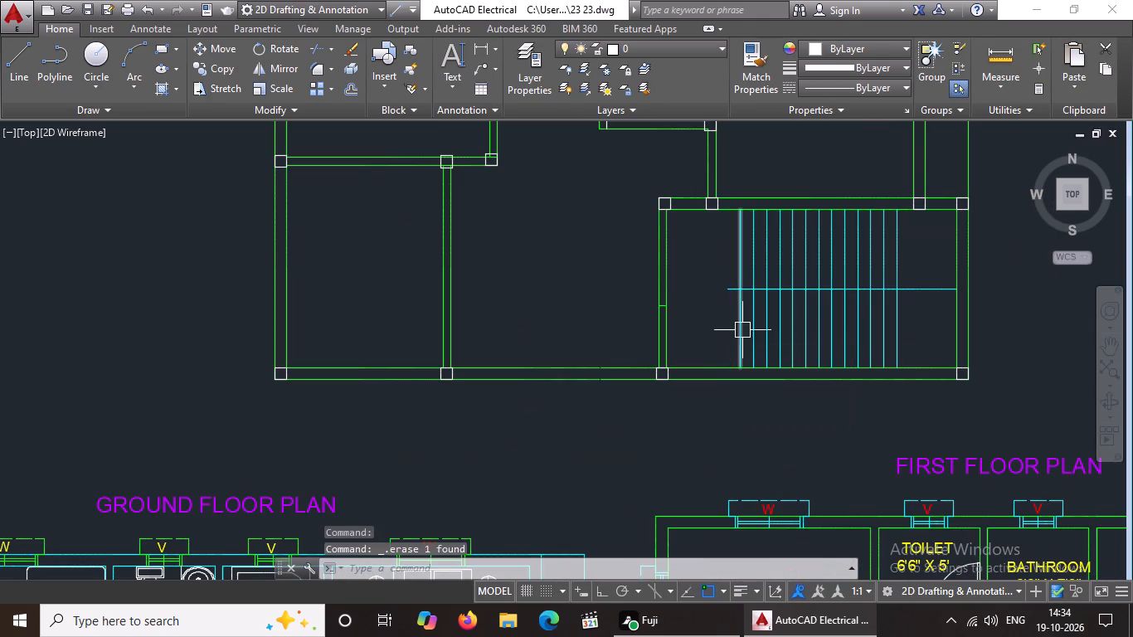
Erase the short line crossing the stair block's west wall about halfway along it.
scroll(661, 295, up, 3)
drag(611, 322, 625, 325)
click(746, 372)
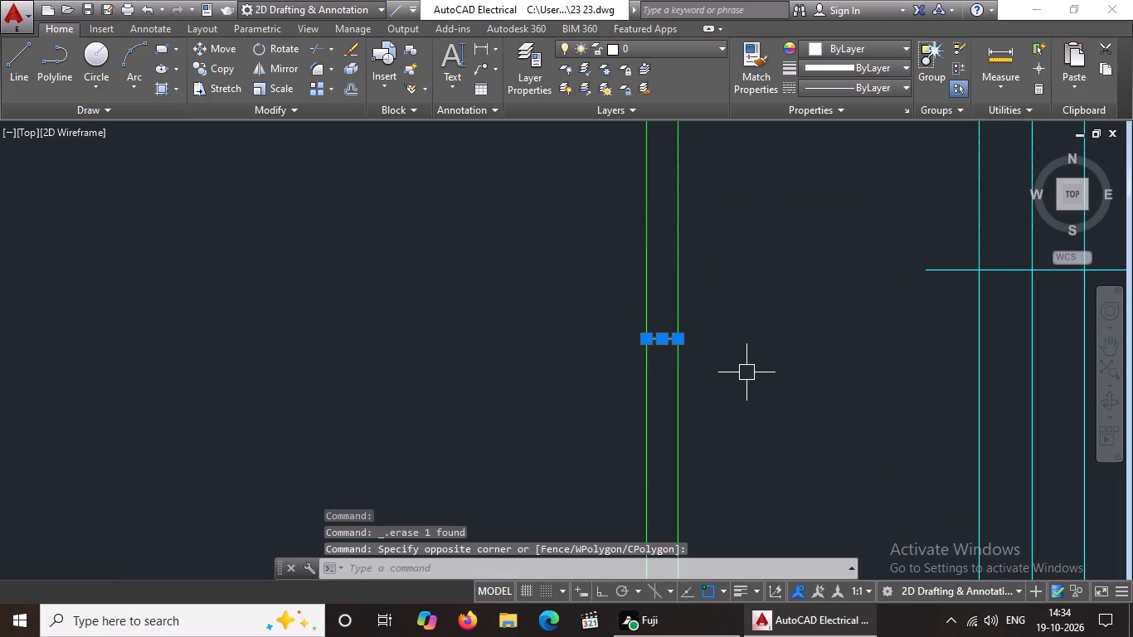
key(Delete)
scroll(743, 372, down, 2)
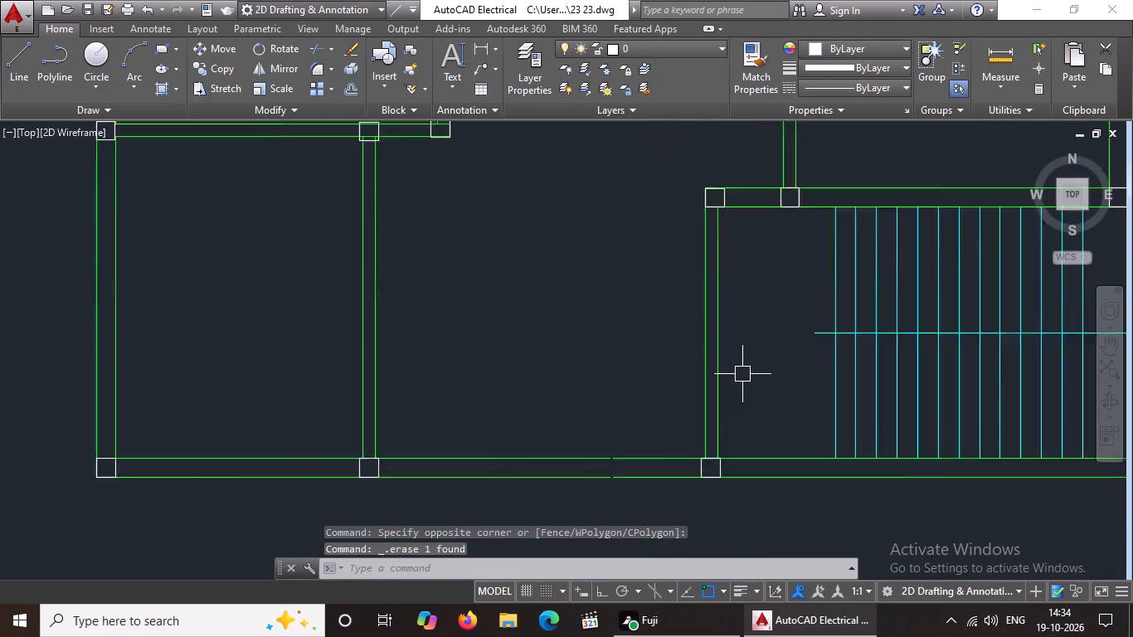
Erase the stair's horizontal centre line dividing the two flights.
scroll(742, 374, down, 1)
click(790, 345)
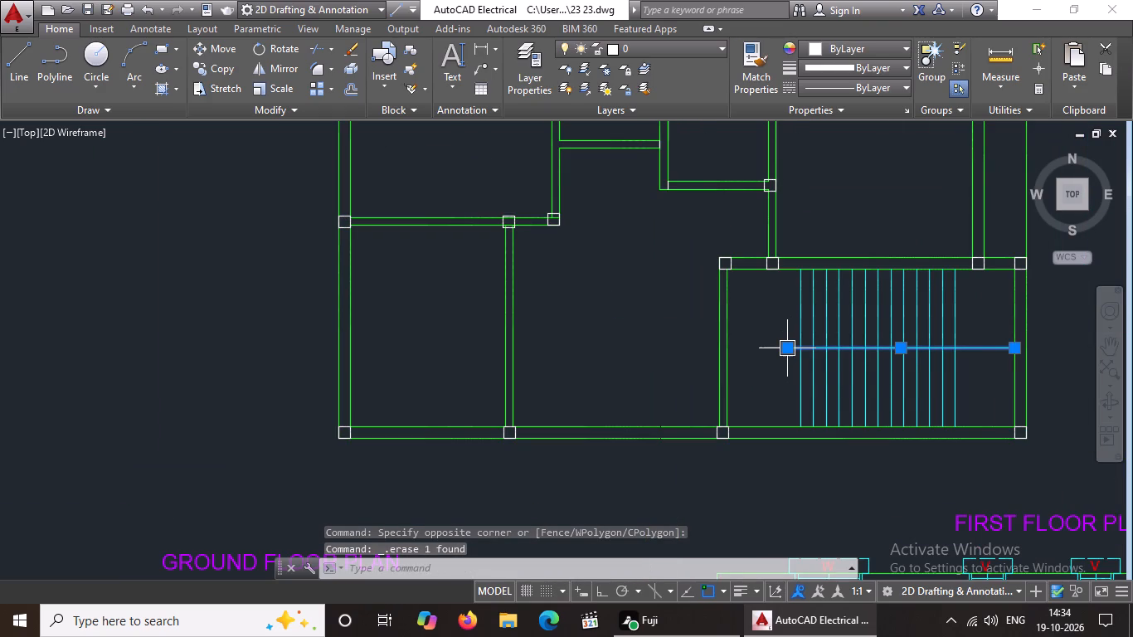
key(Delete)
key(Delete)
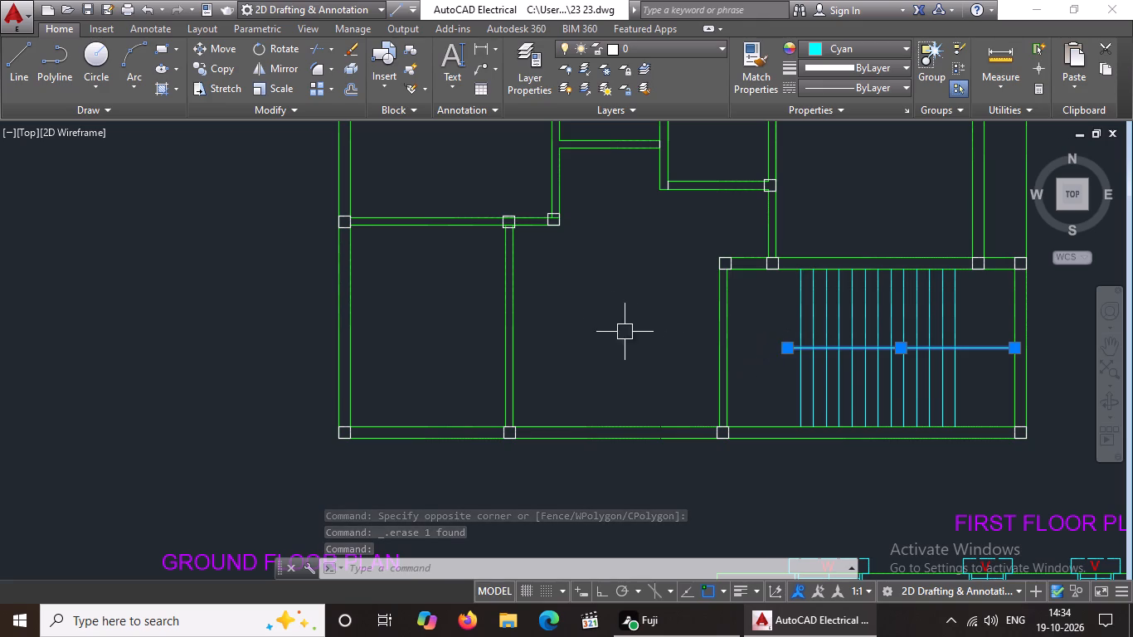
key(Delete)
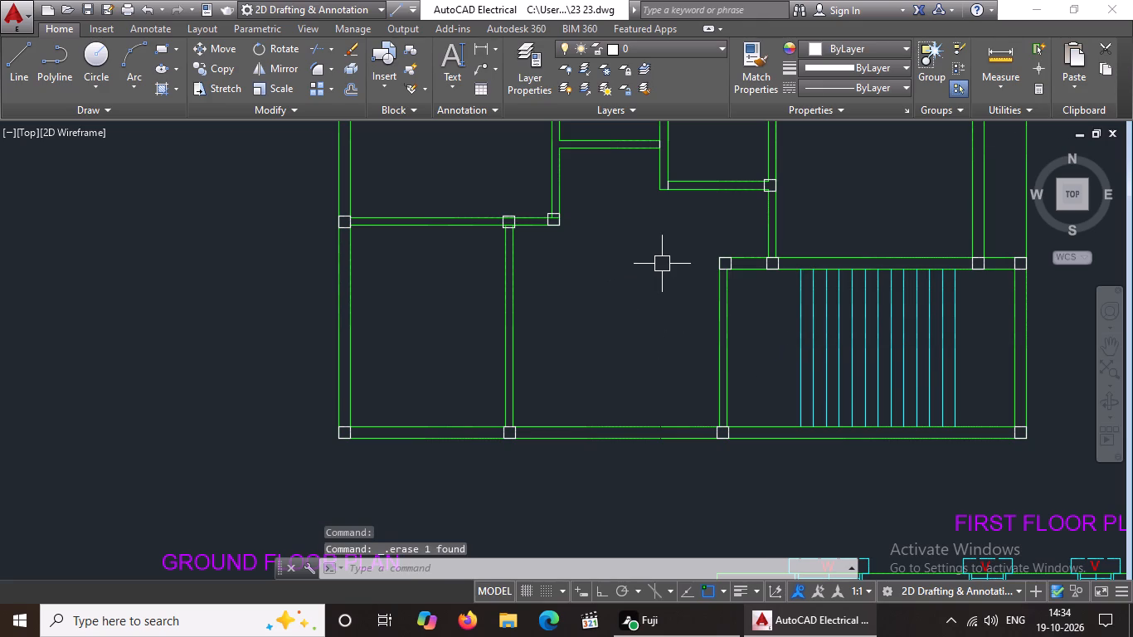
Erase the six westernmost remaining tread lines of the staircase in the column layout, one after another from west to east.
click(802, 336)
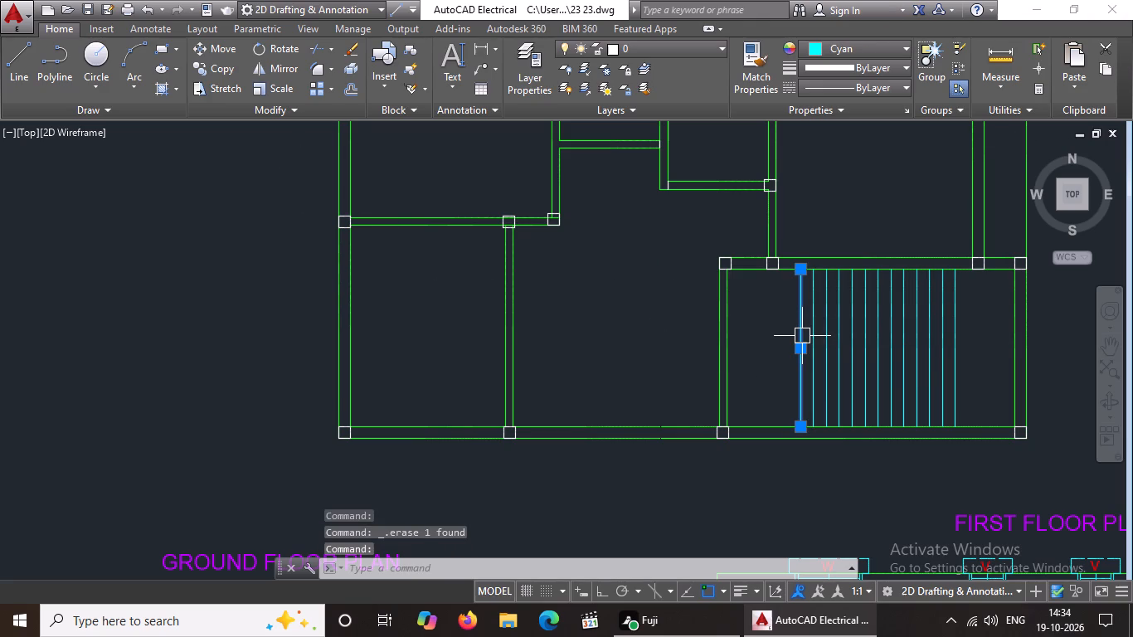
key(Delete)
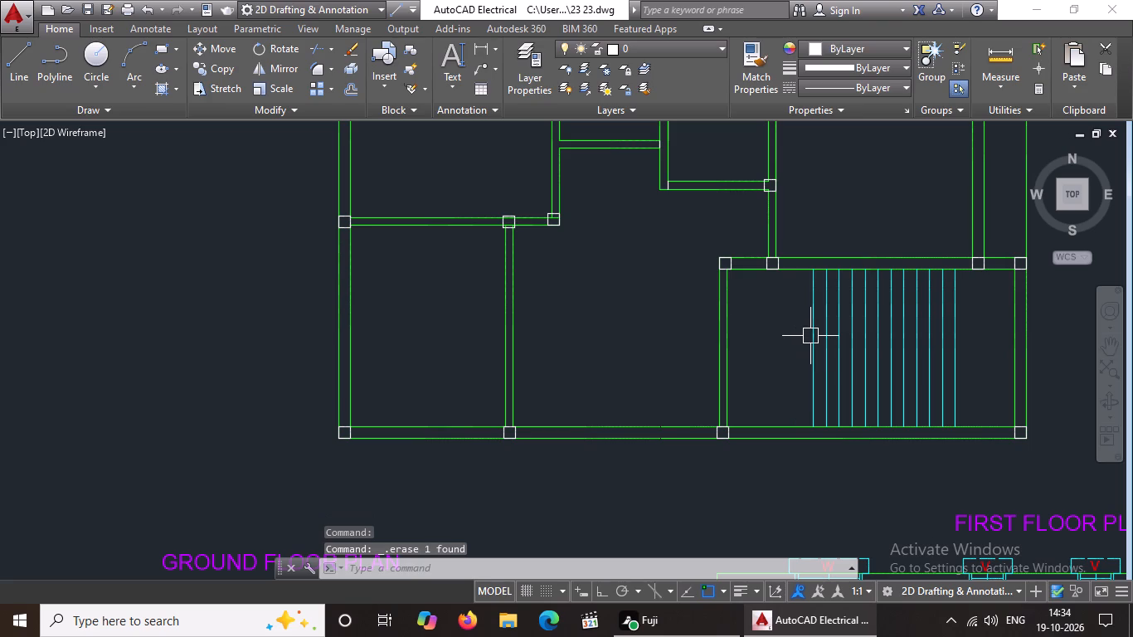
click(819, 334)
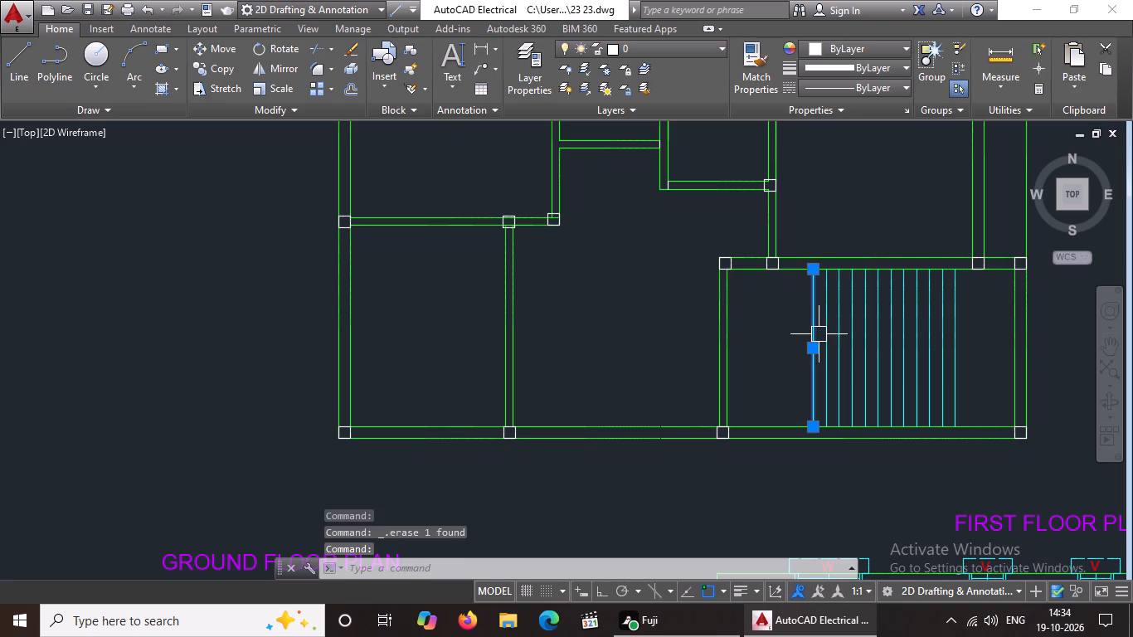
key(Delete)
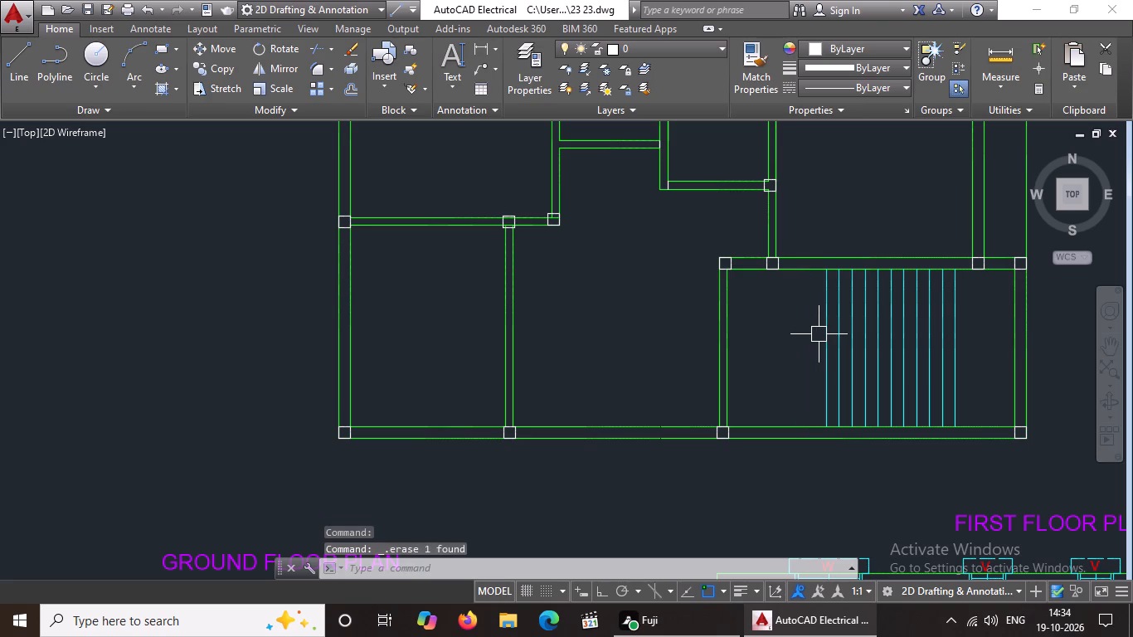
click(824, 321)
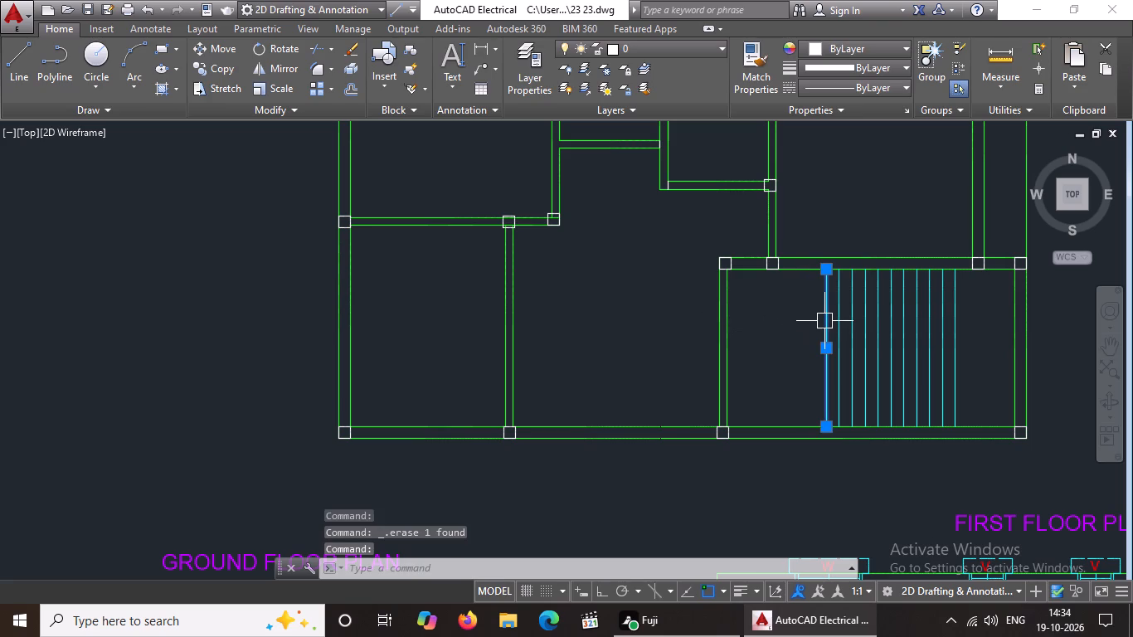
key(Delete)
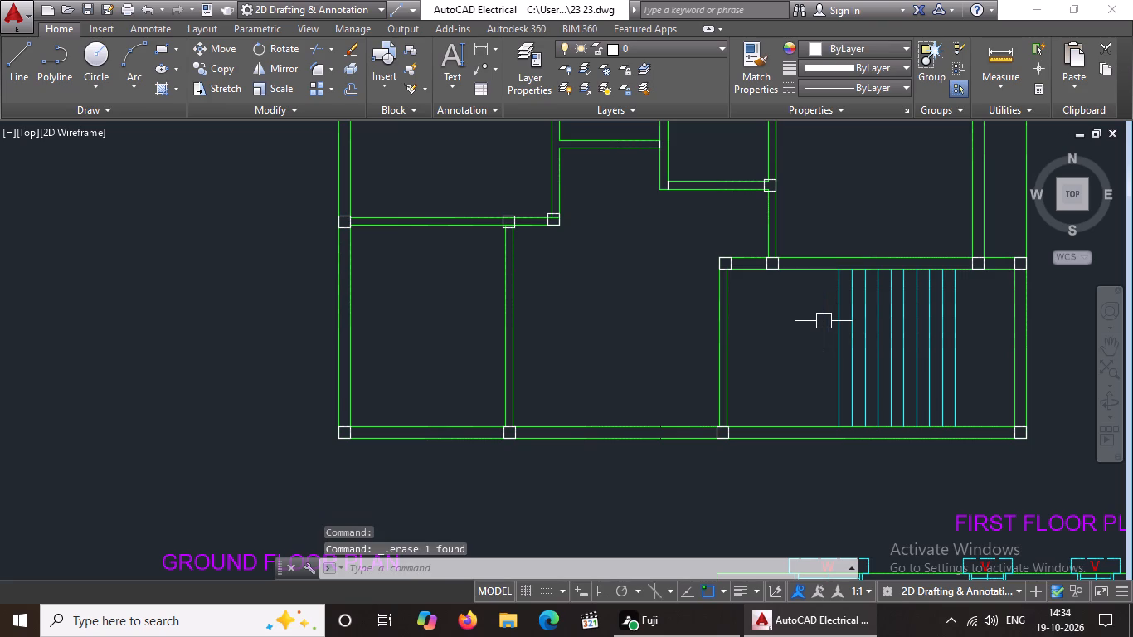
click(838, 330)
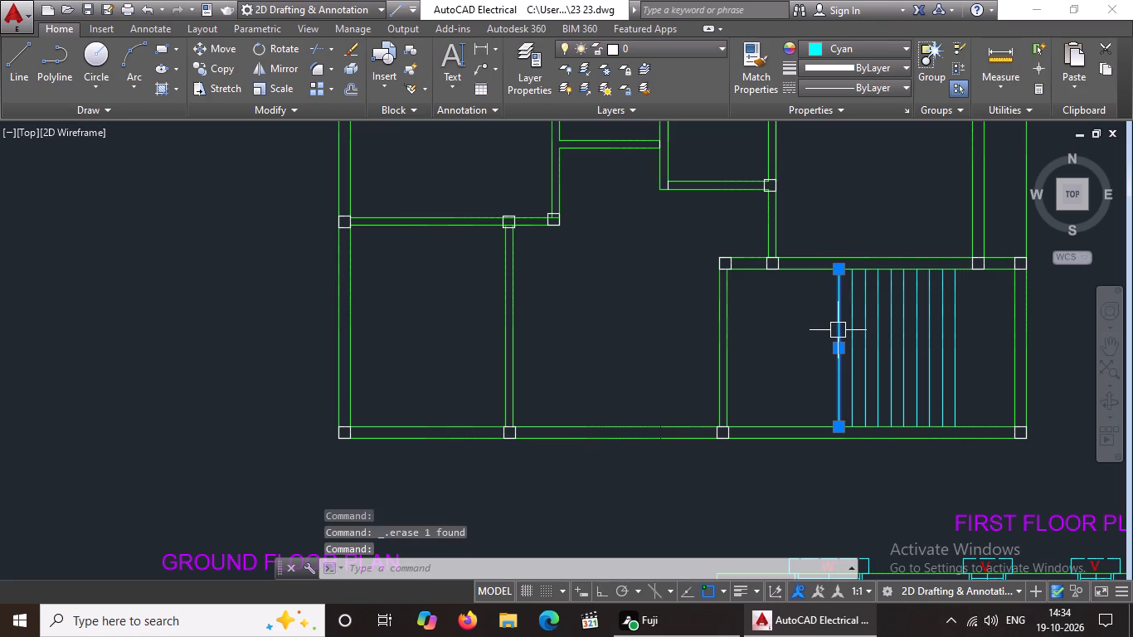
key(Delete)
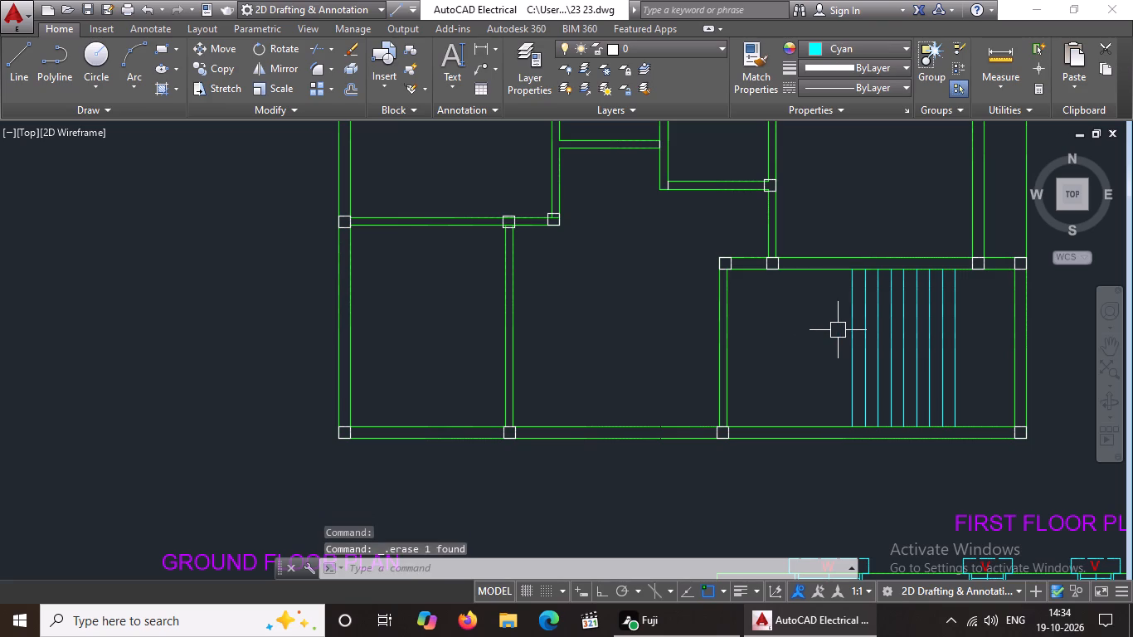
click(852, 328)
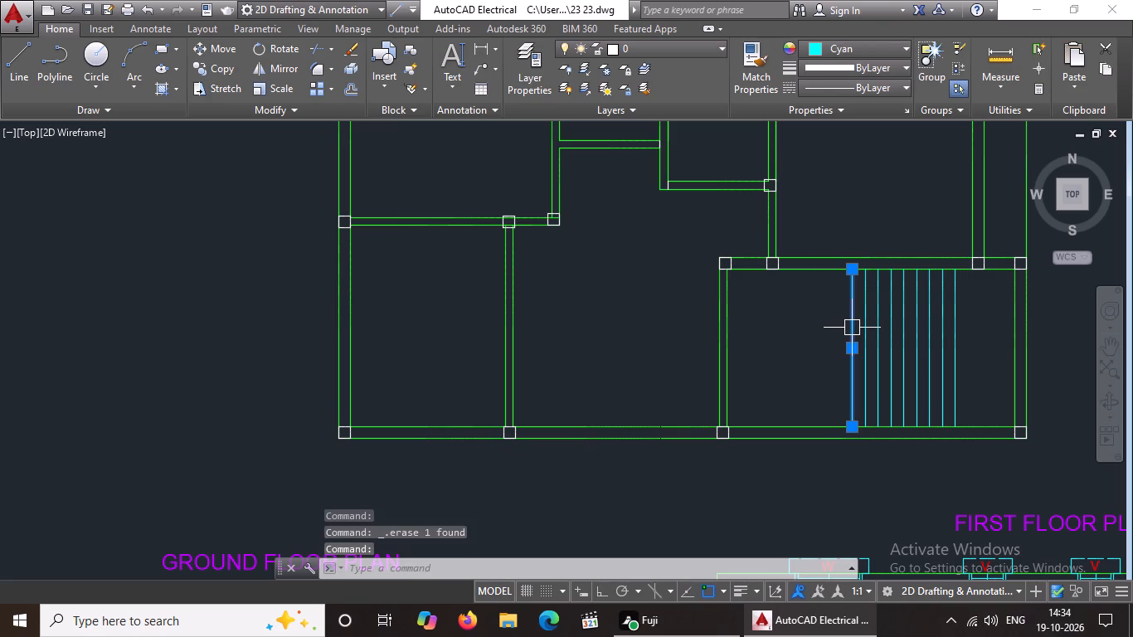
key(Delete)
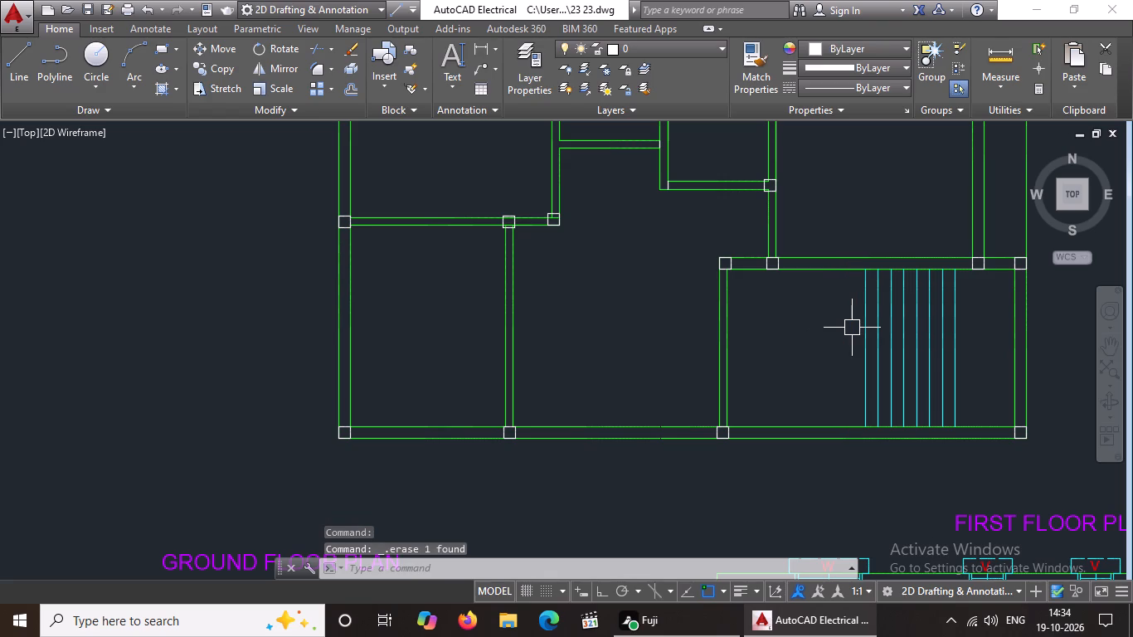
click(868, 342)
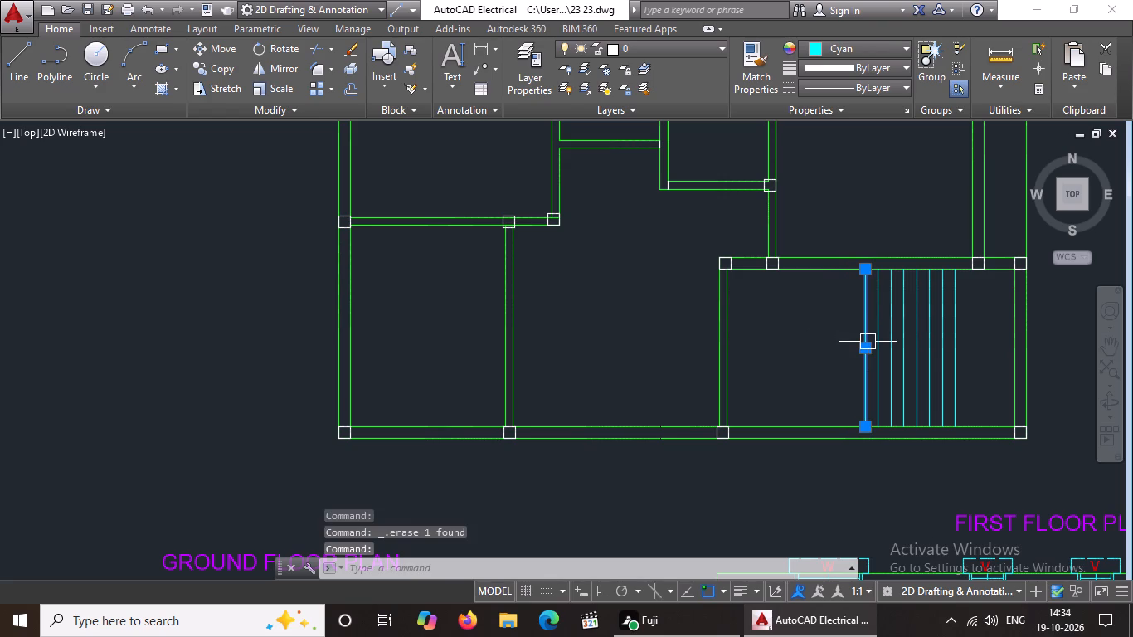
key(Delete)
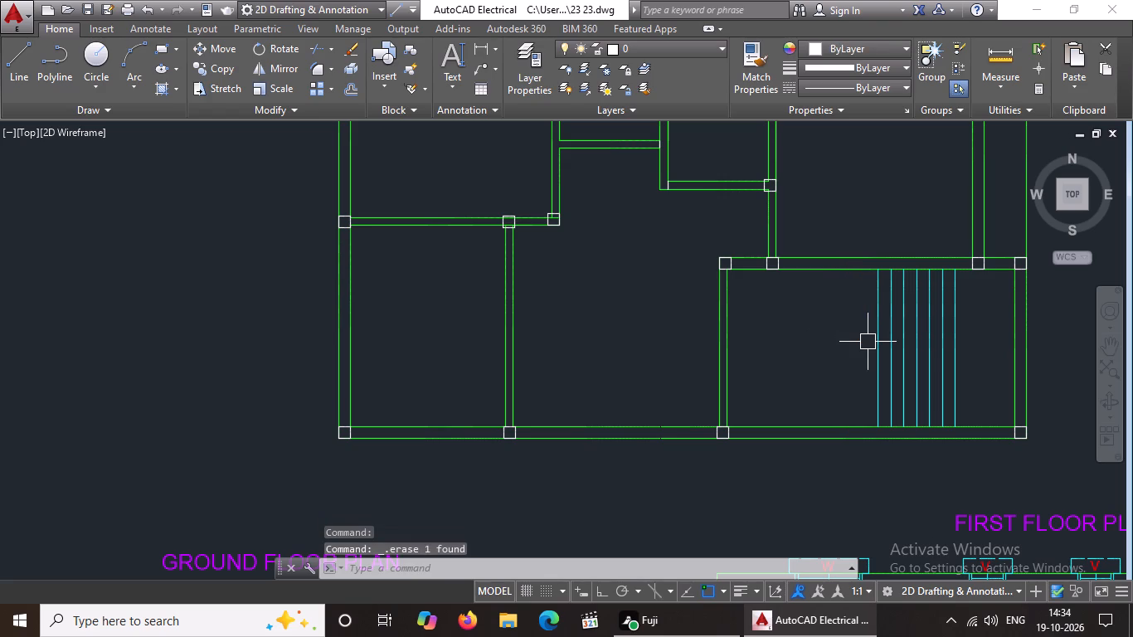
Erase the last seven tread lines, clearing the stair block down to its walls and columns.
click(874, 334)
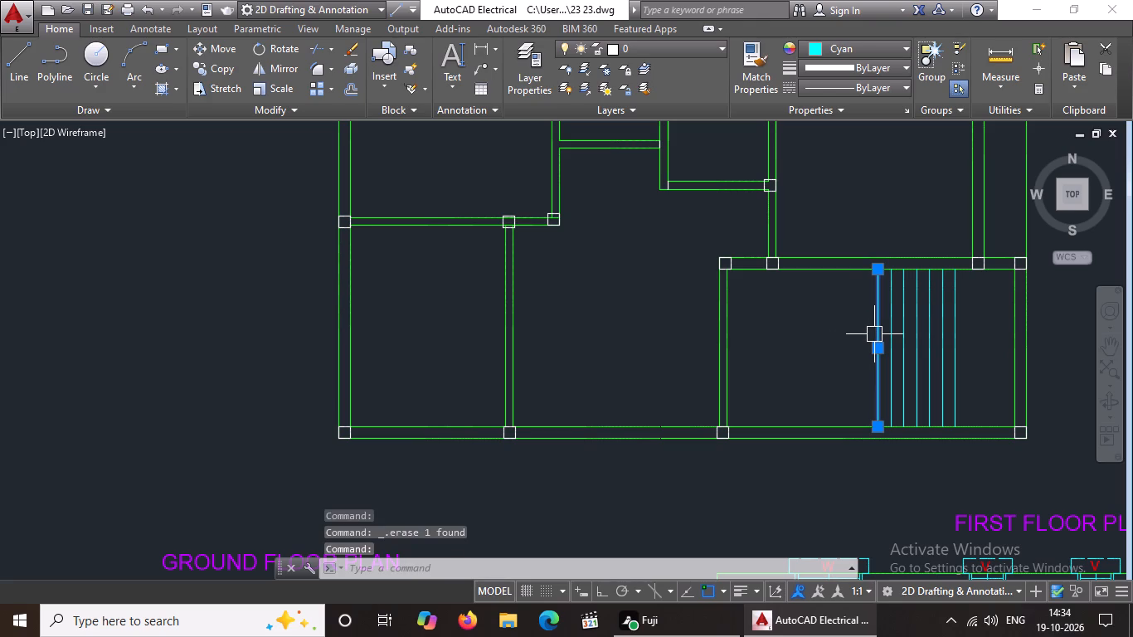
key(Delete)
key(Delete)
key(Delete)
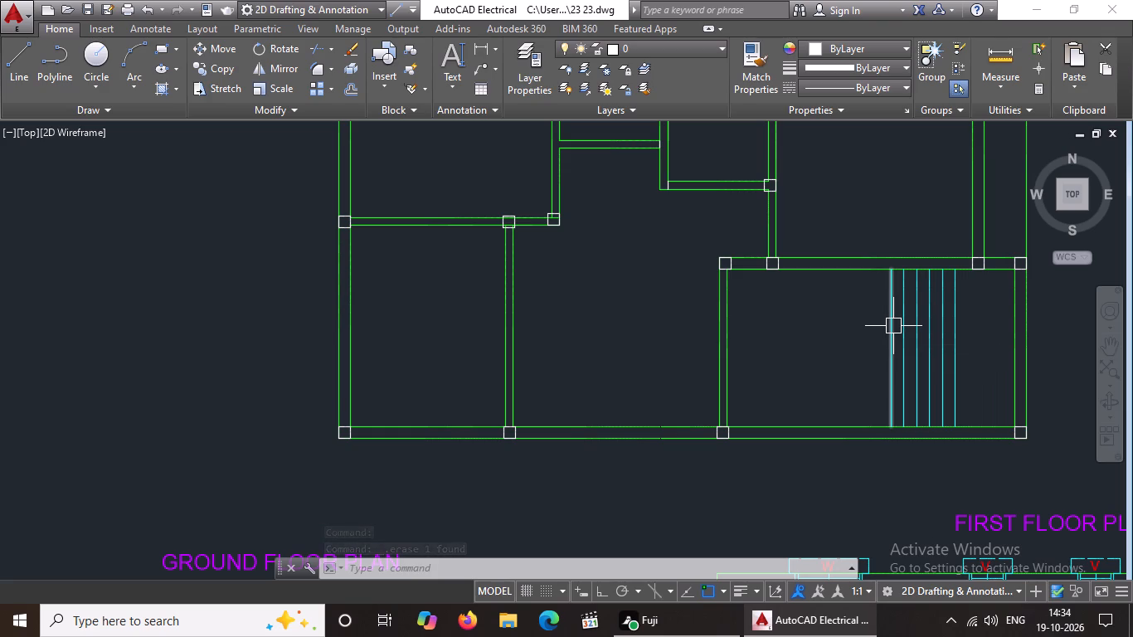
click(894, 325)
key(Delete)
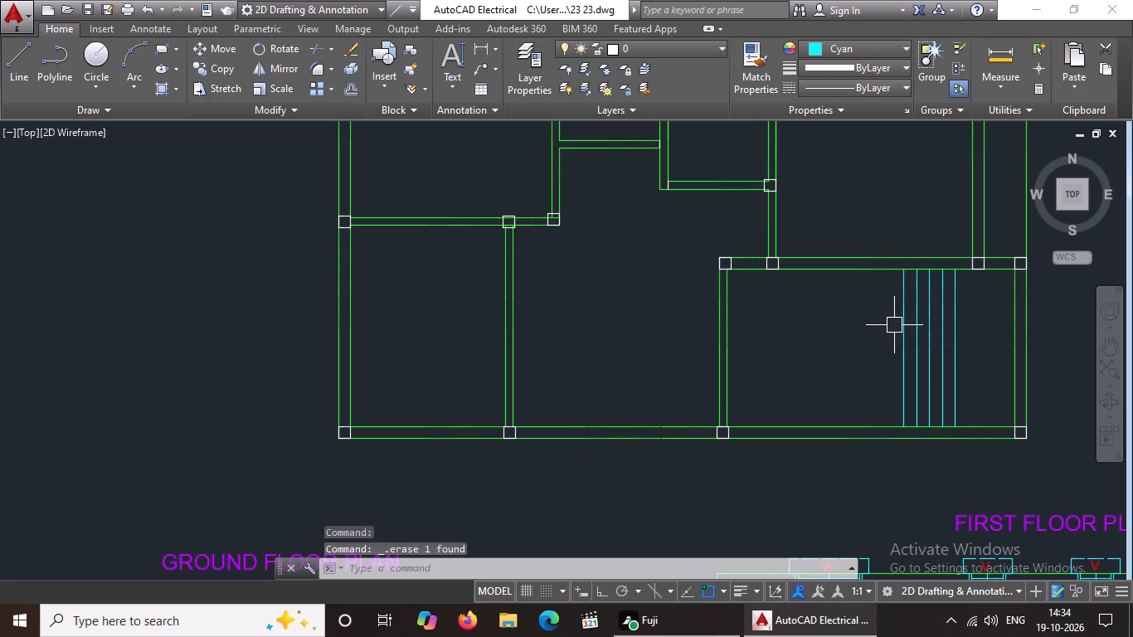
click(905, 314)
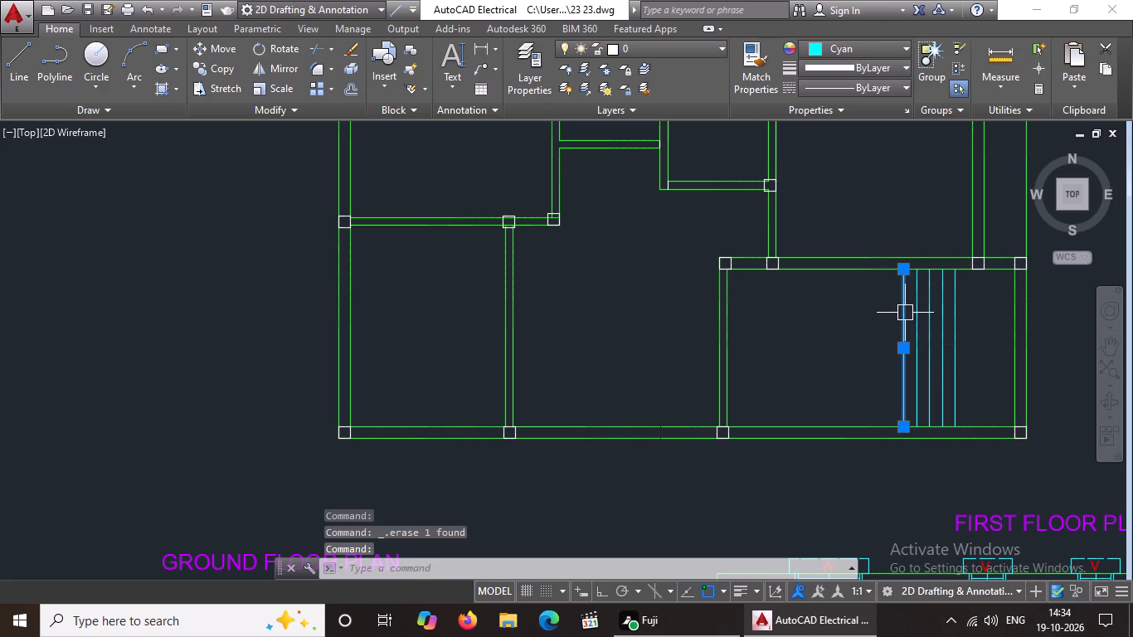
key(Delete)
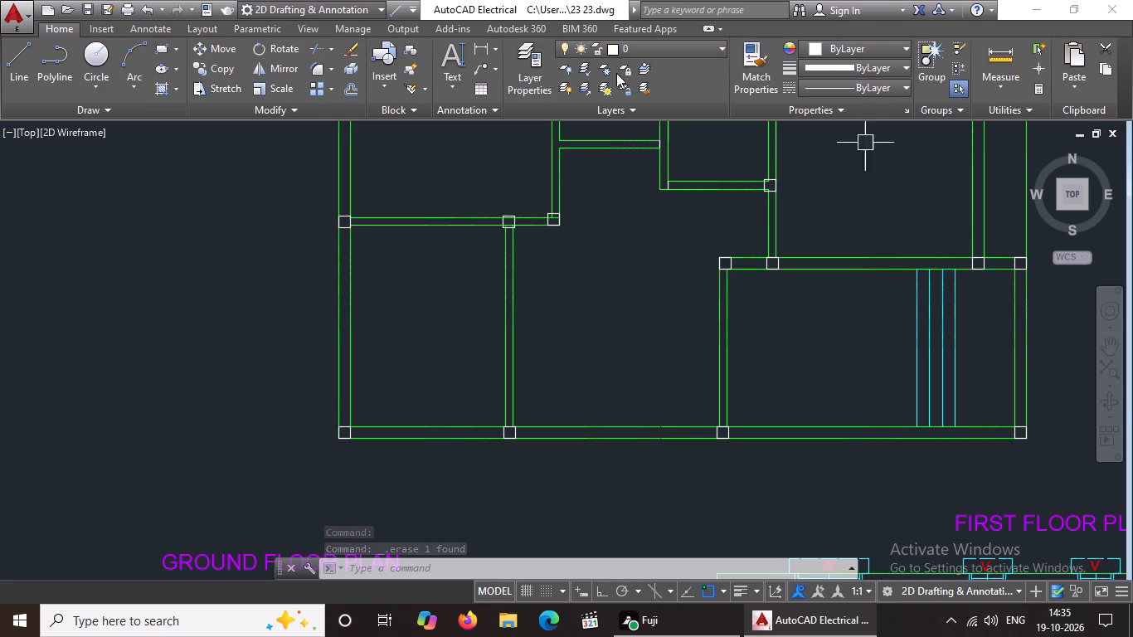
click(913, 356)
key(Delete)
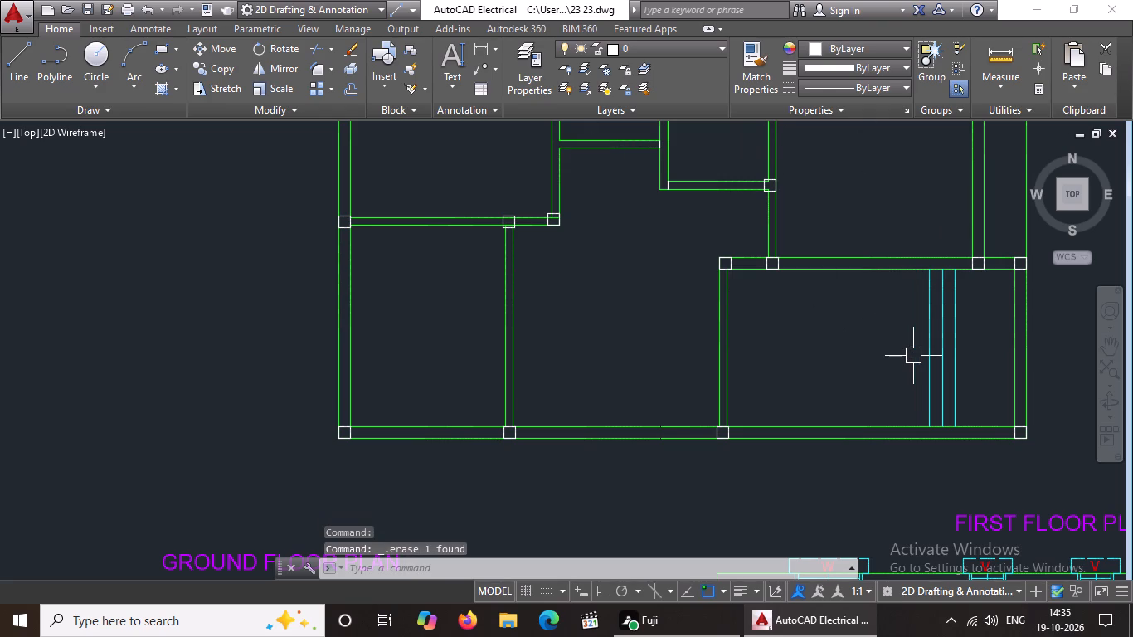
click(926, 355)
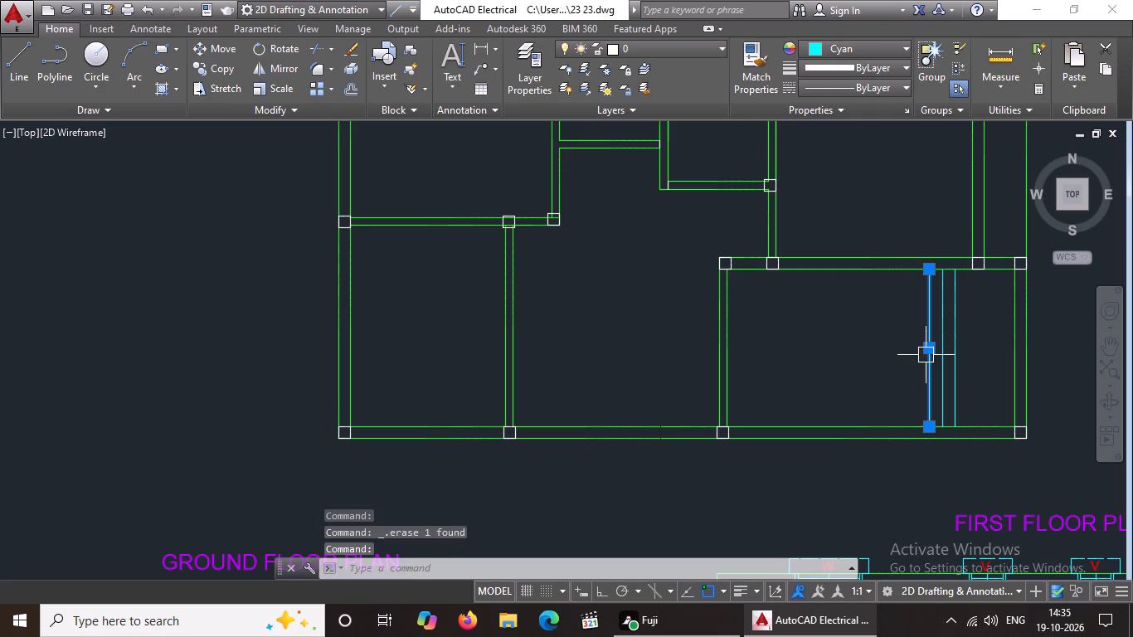
key(Delete)
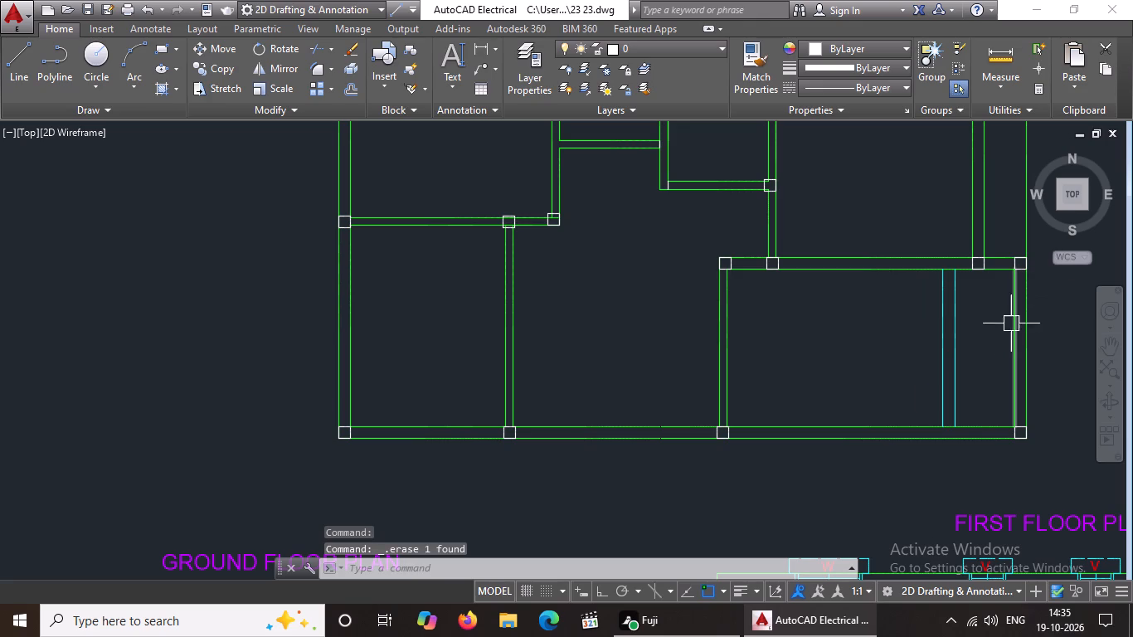
click(940, 341)
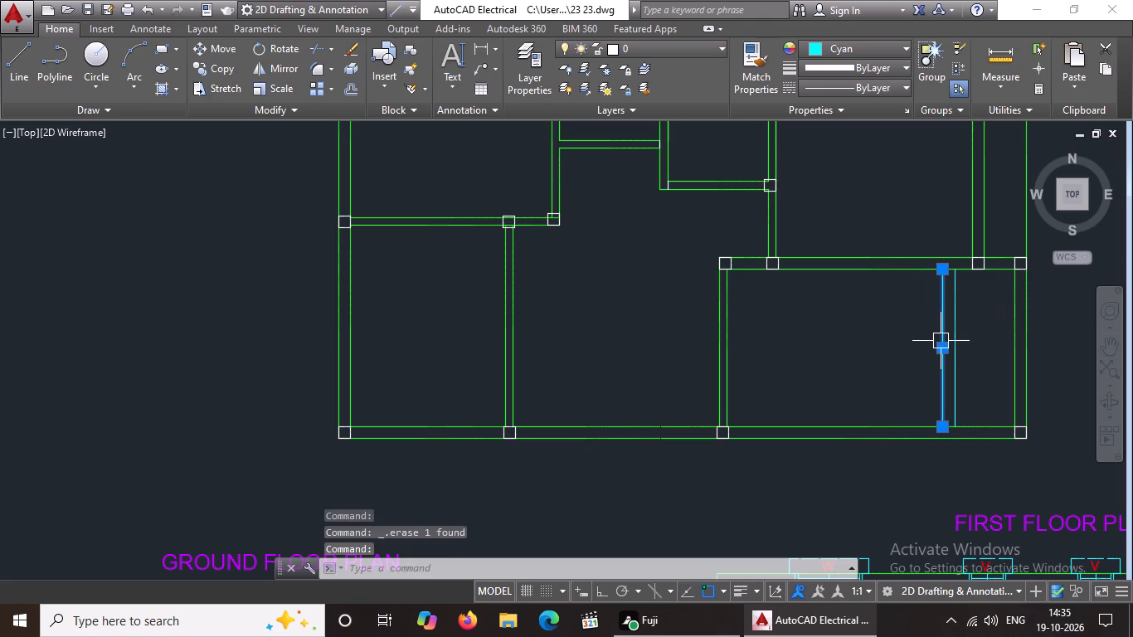
key(Delete)
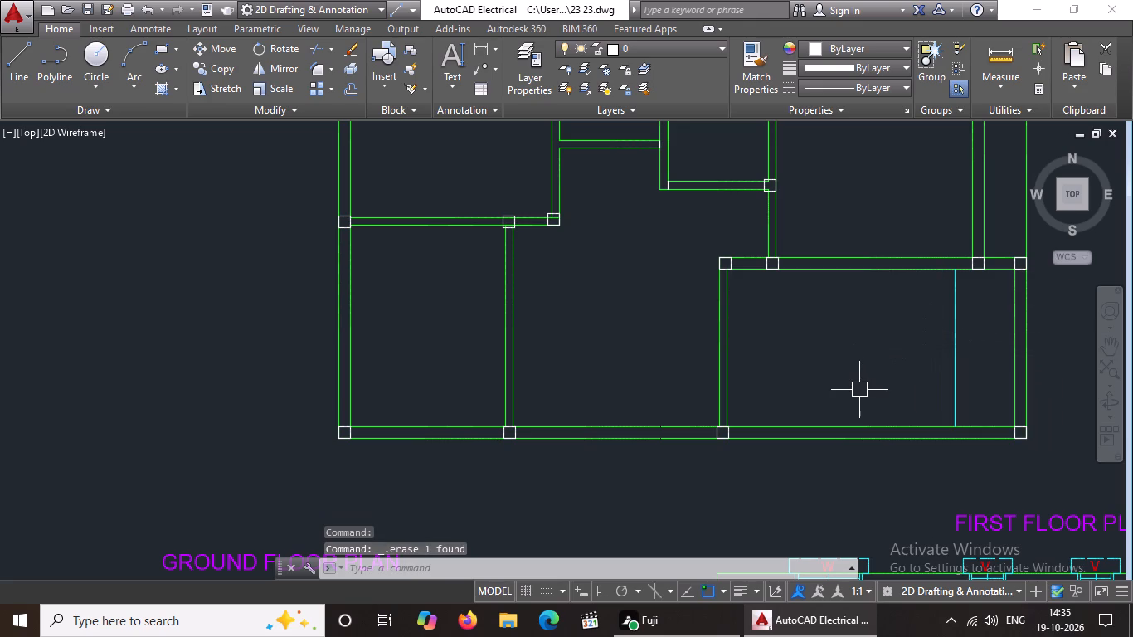
click(960, 376)
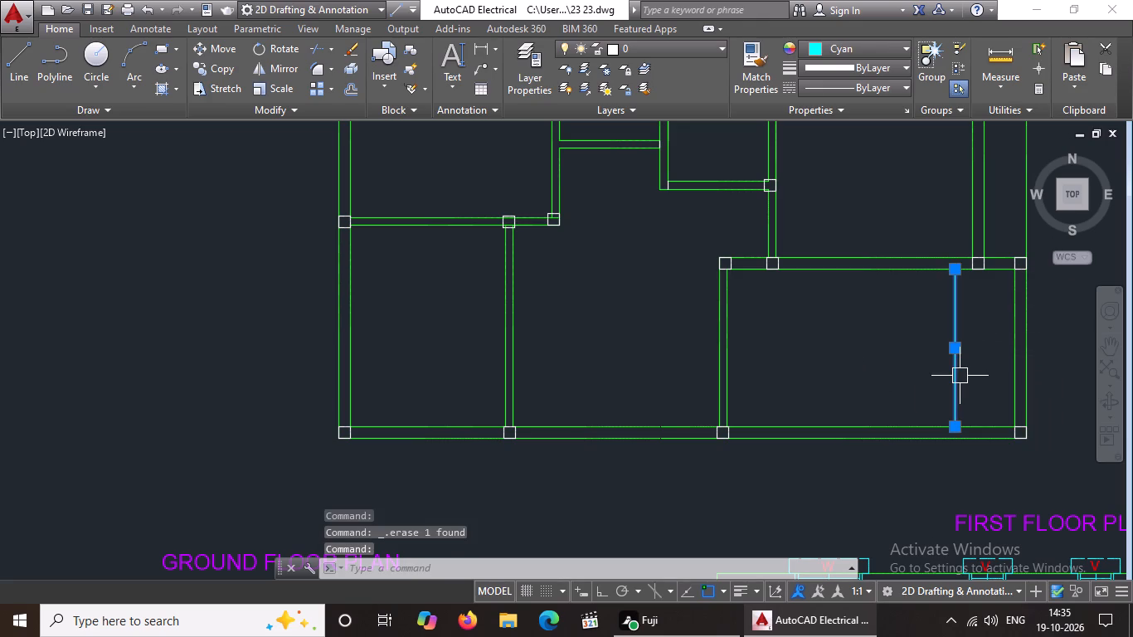
key(Delete)
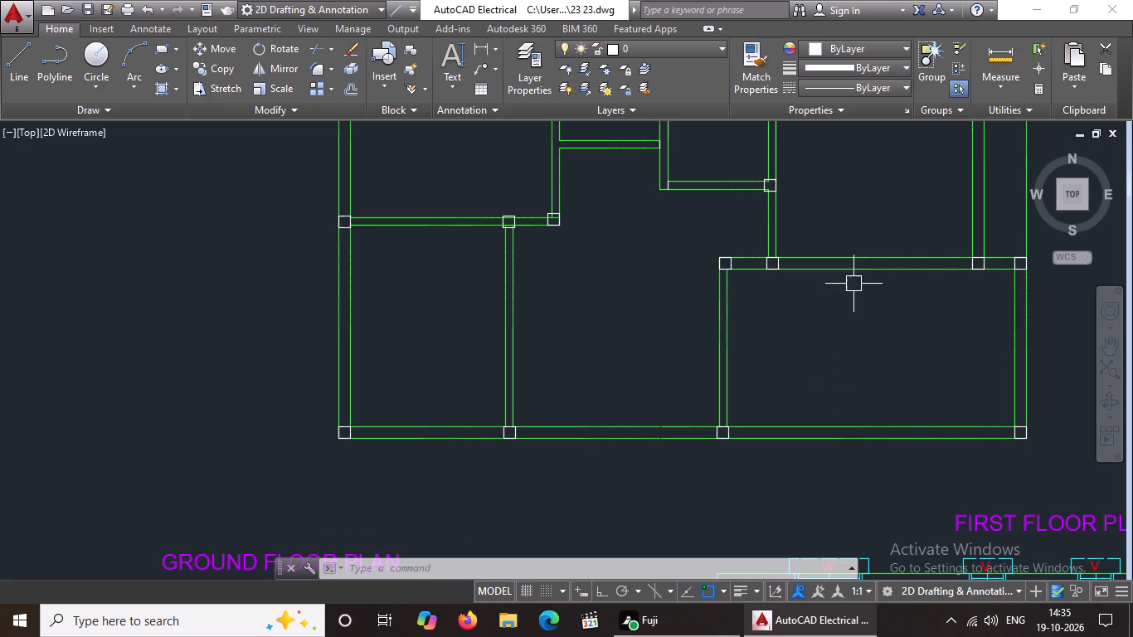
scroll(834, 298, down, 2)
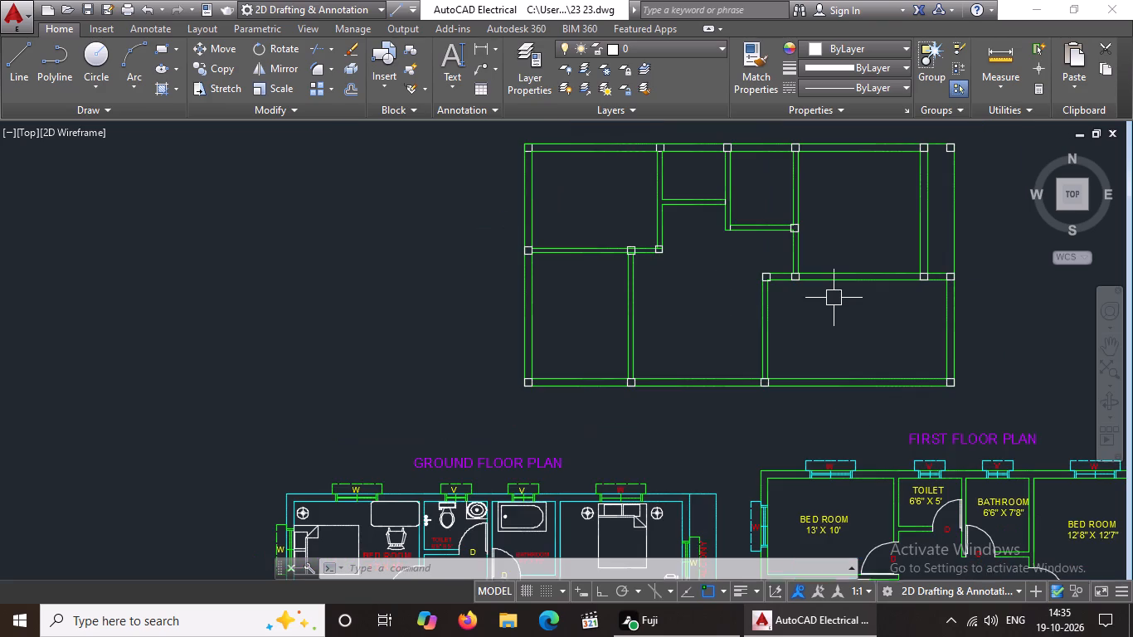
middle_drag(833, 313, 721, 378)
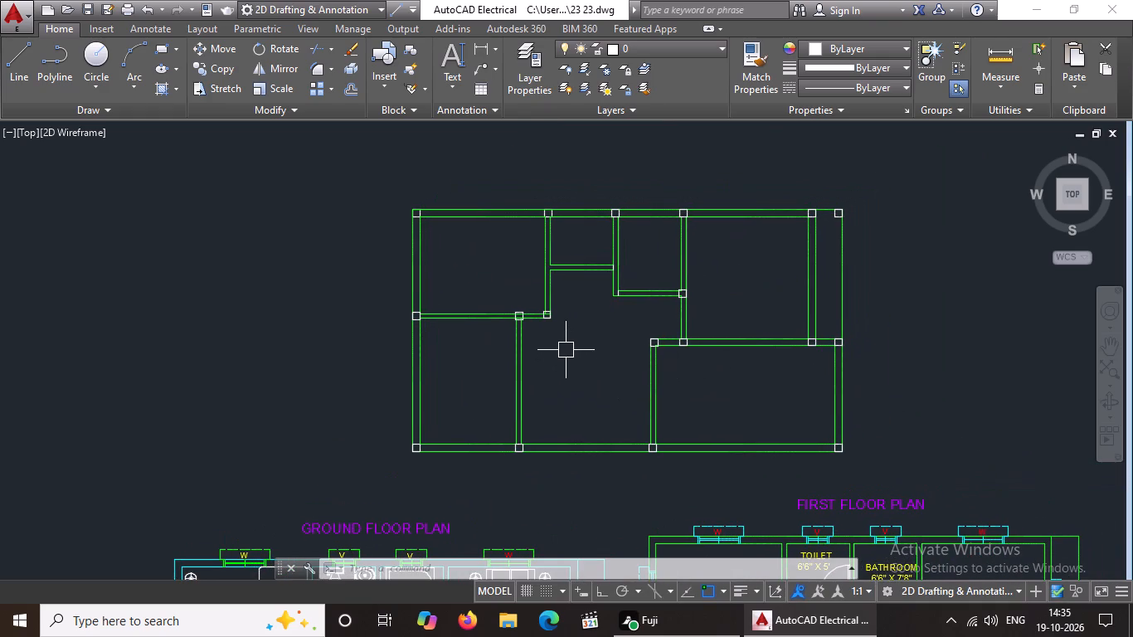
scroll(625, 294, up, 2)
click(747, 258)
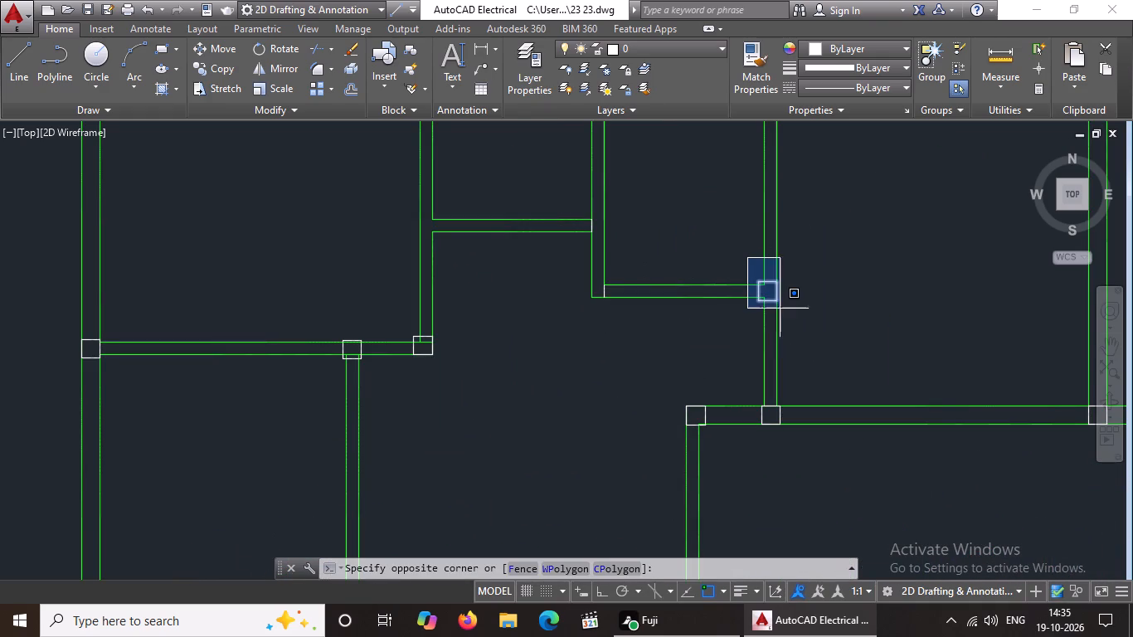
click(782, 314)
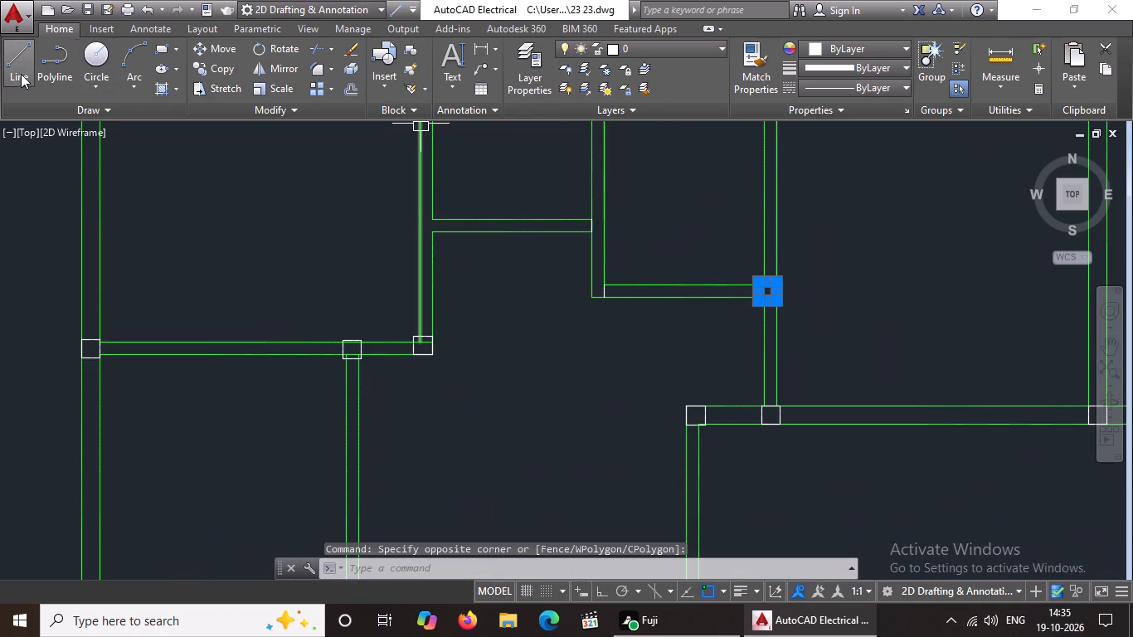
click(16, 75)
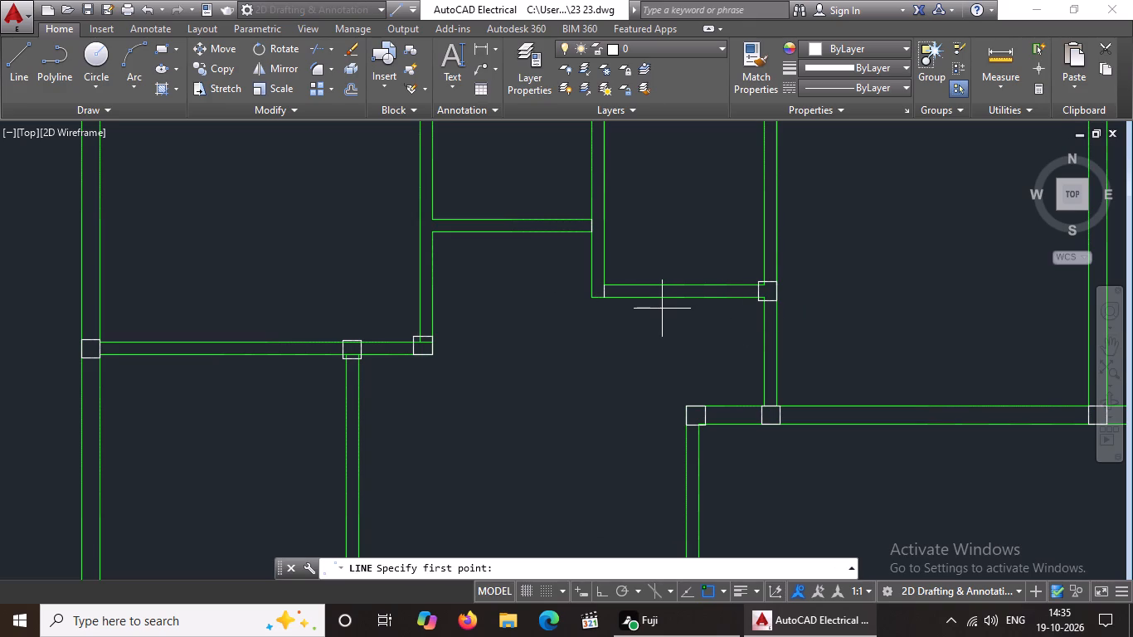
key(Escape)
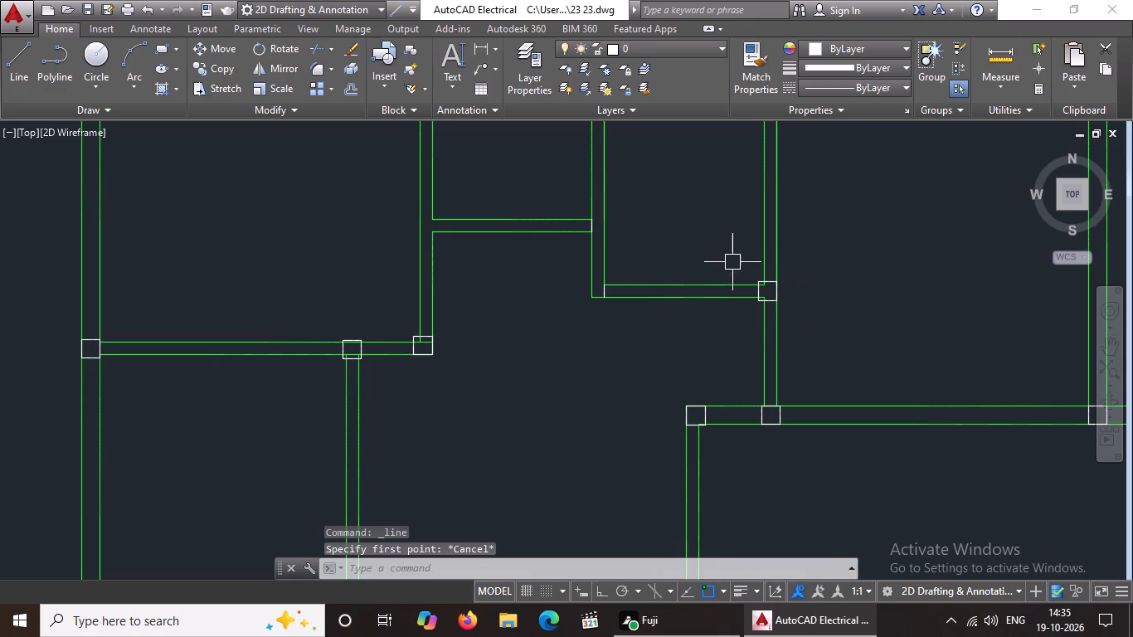
Copy the column at the east end of the short east-west wall to the outer southwest corner at that wall's west end.
click(732, 262)
click(810, 312)
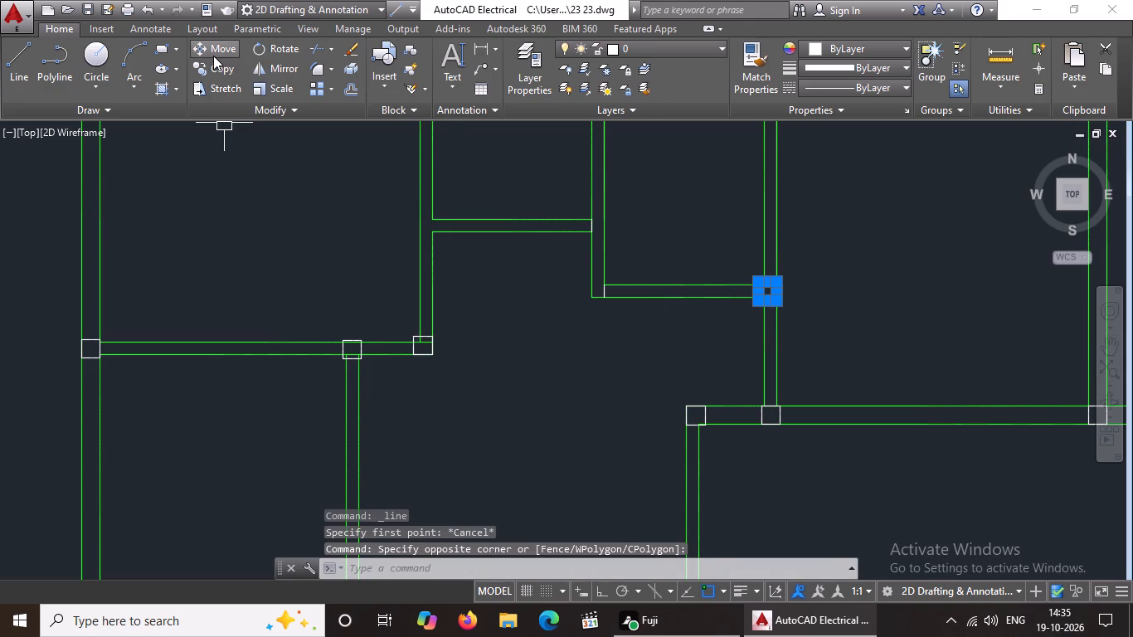
click(213, 67)
scroll(666, 284, up, 2)
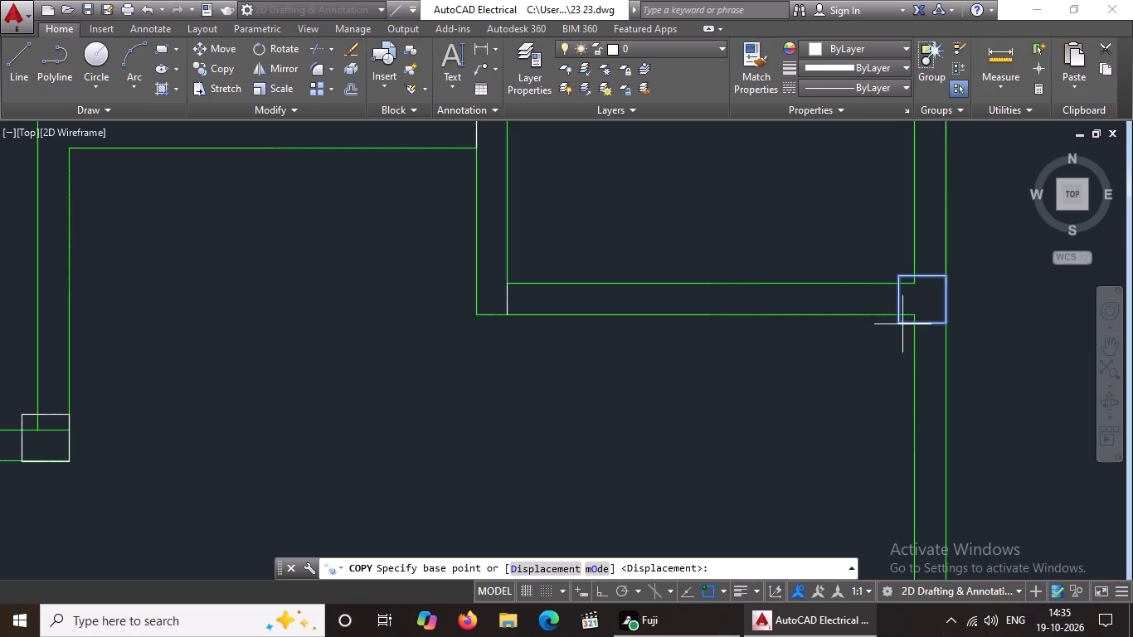
click(898, 323)
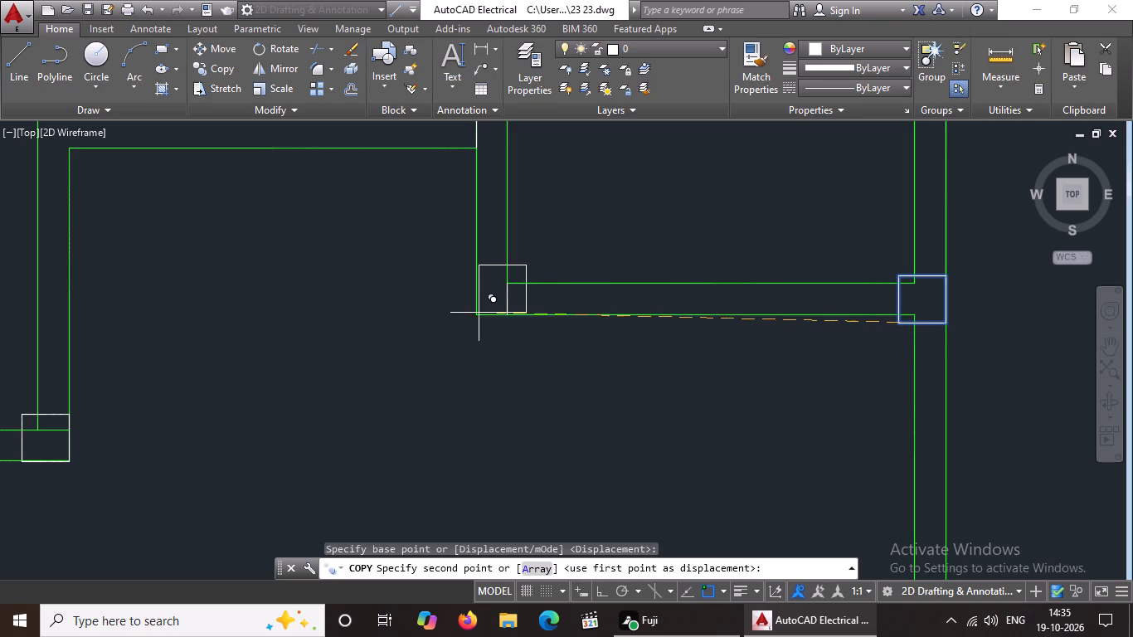
click(474, 312)
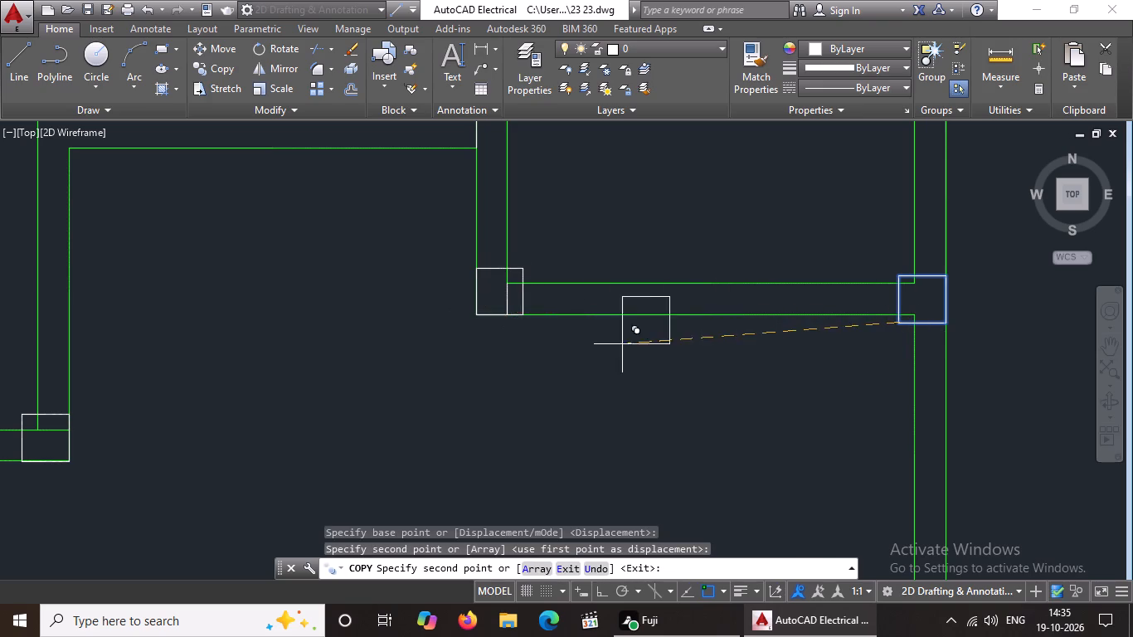
scroll(627, 341, down, 3)
key(Escape)
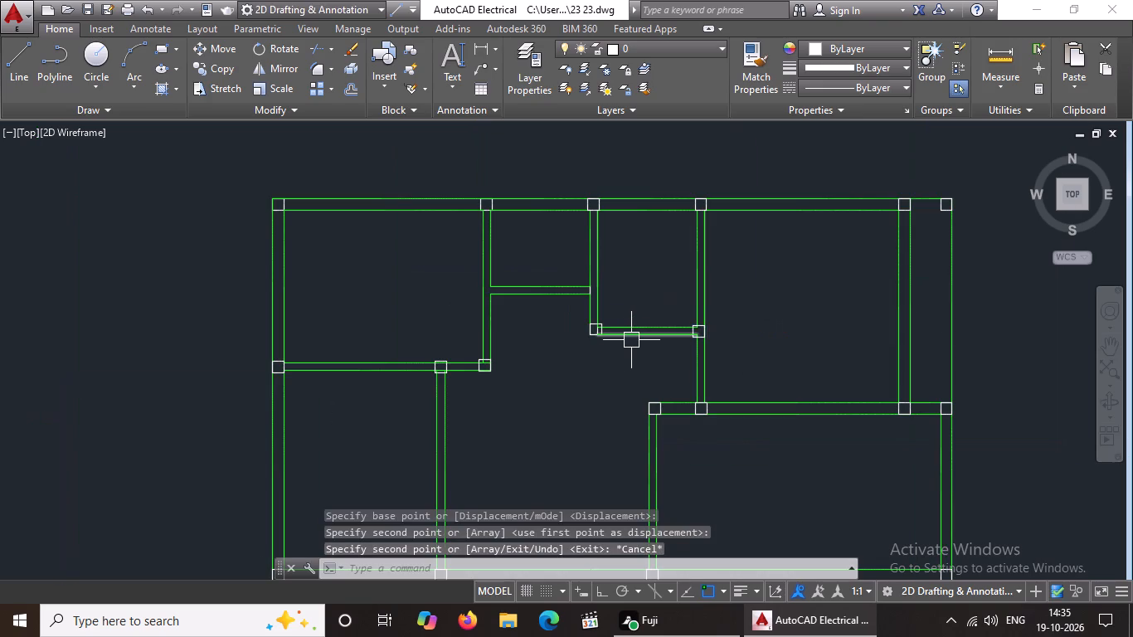
Move the original column at the short wall's east end so its southwest corner meets the inner wall corner.
scroll(637, 338, up, 2)
drag(752, 276, 760, 289)
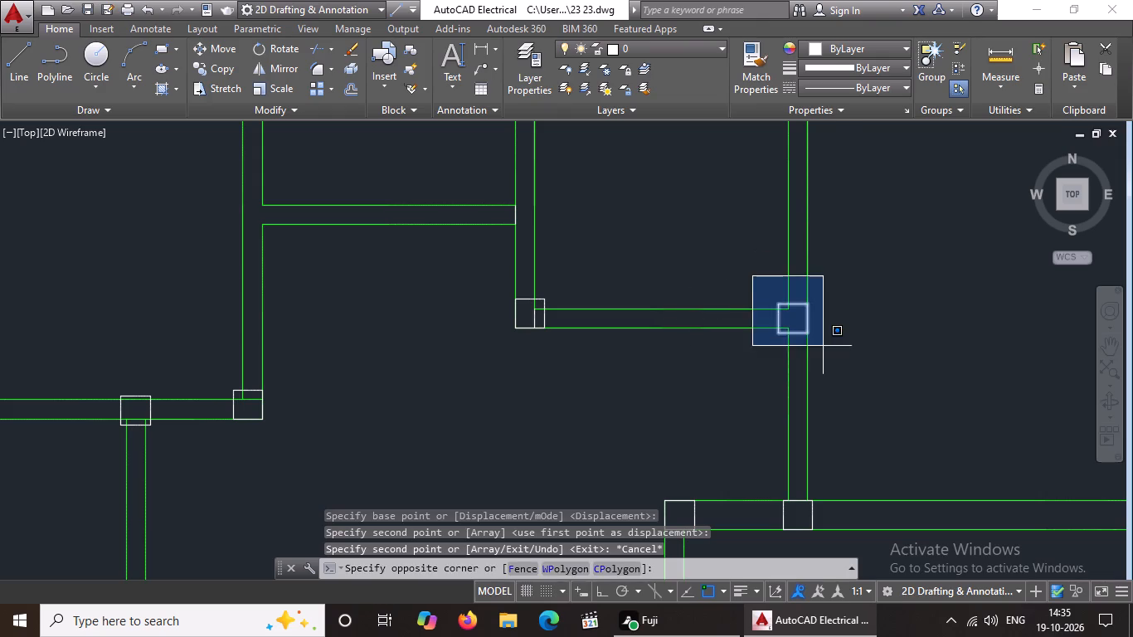
click(823, 346)
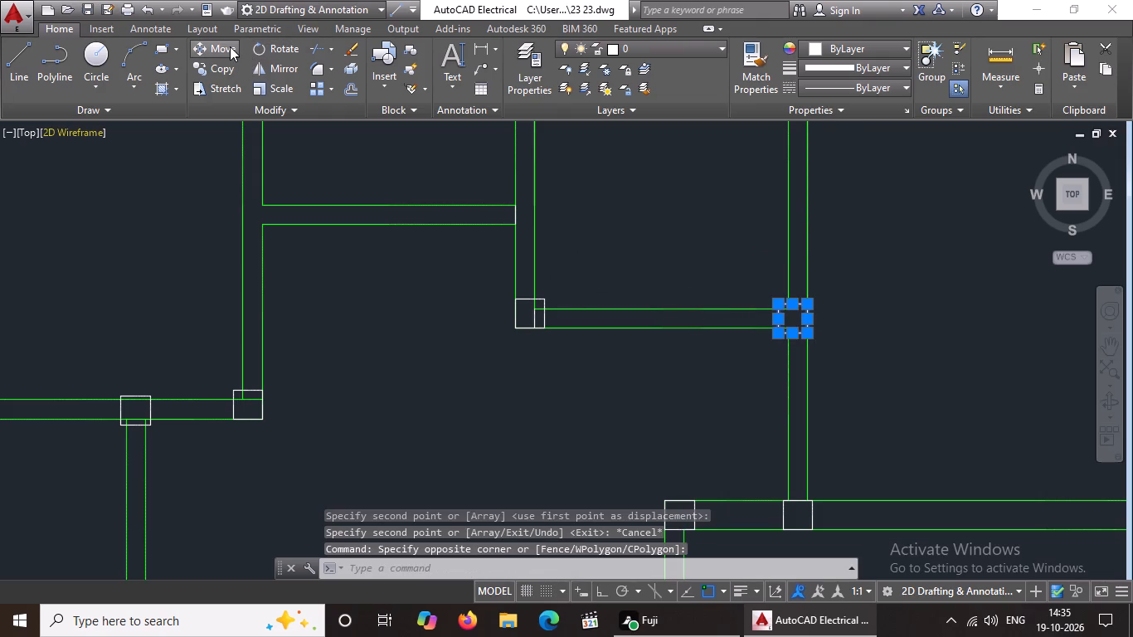
click(230, 46)
scroll(783, 339, up, 3)
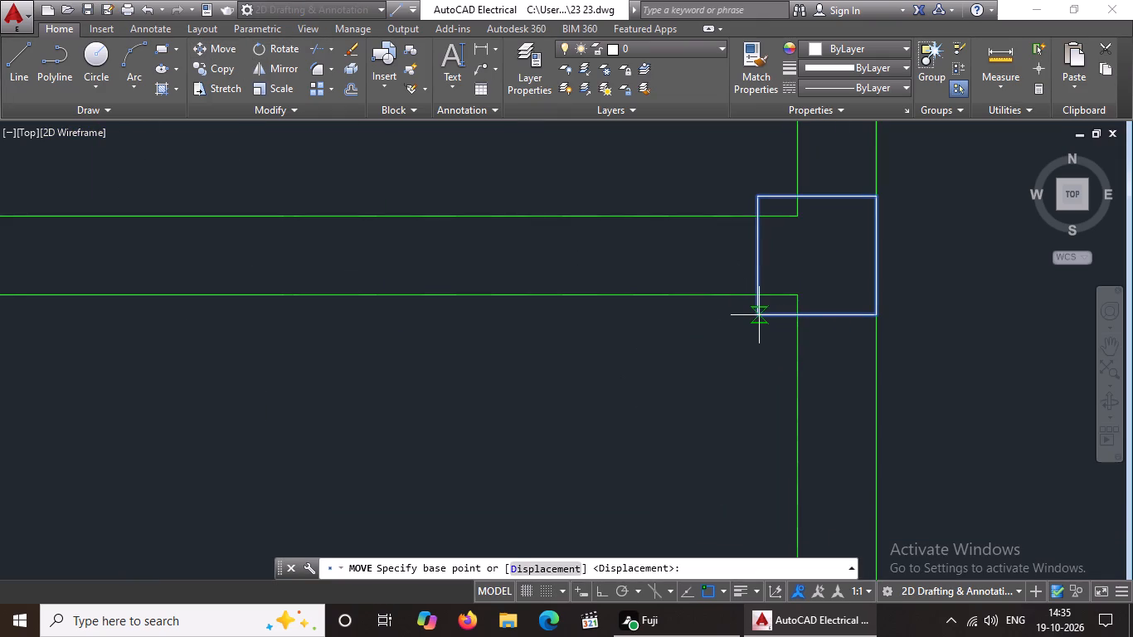
click(753, 316)
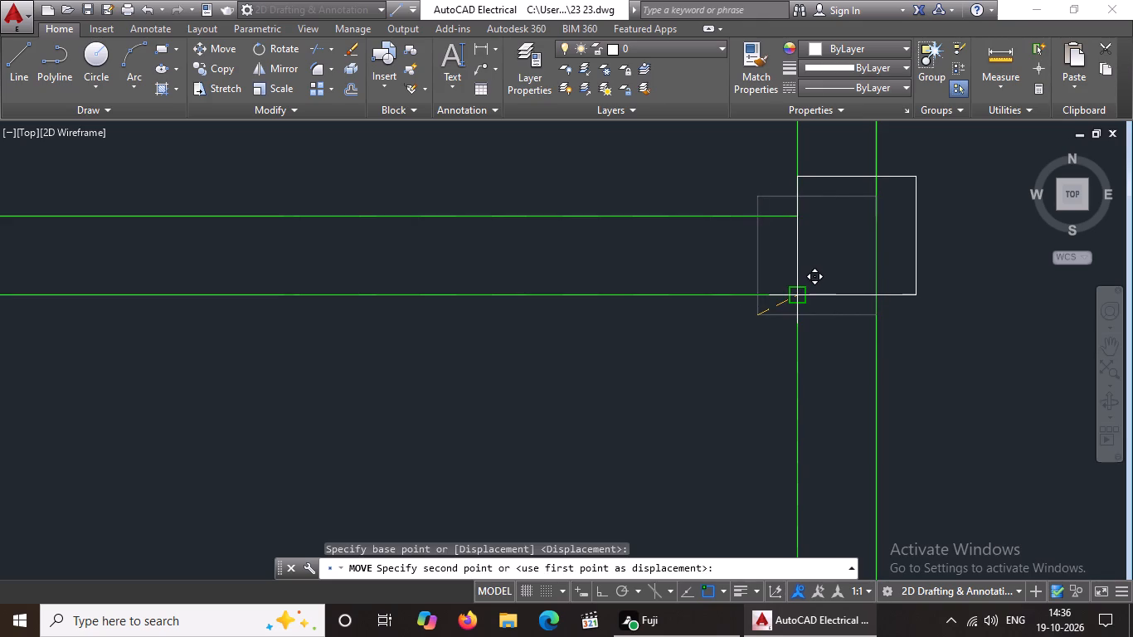
click(797, 294)
scroll(804, 294, down, 6)
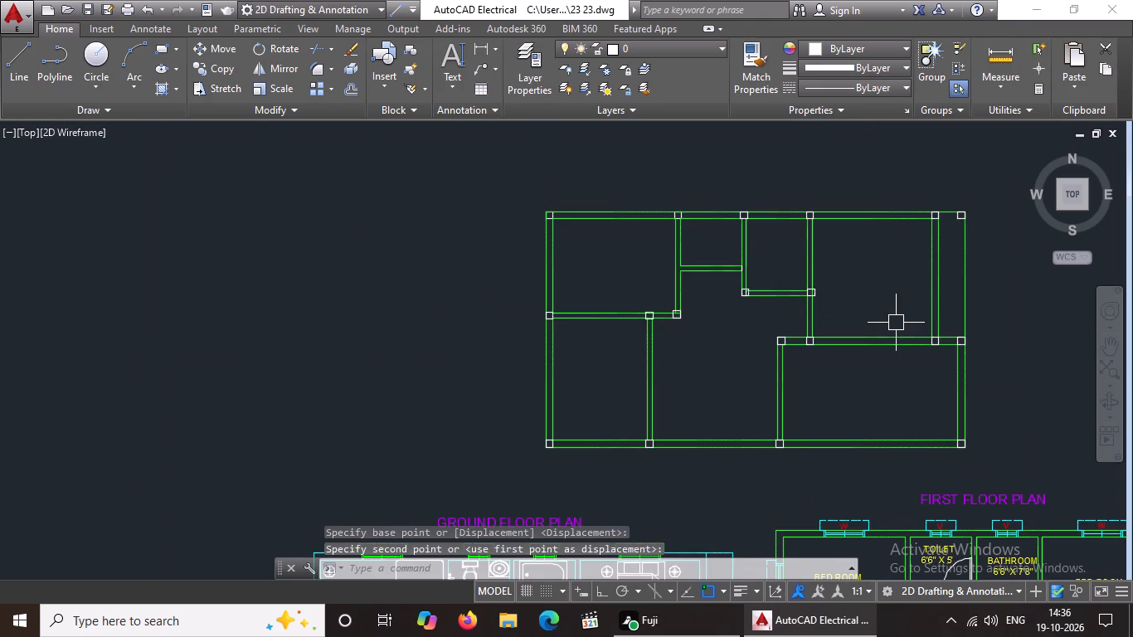
Move the third column from the west on the north wall east, flush with the west face of the wall below it.
scroll(741, 216, up, 3)
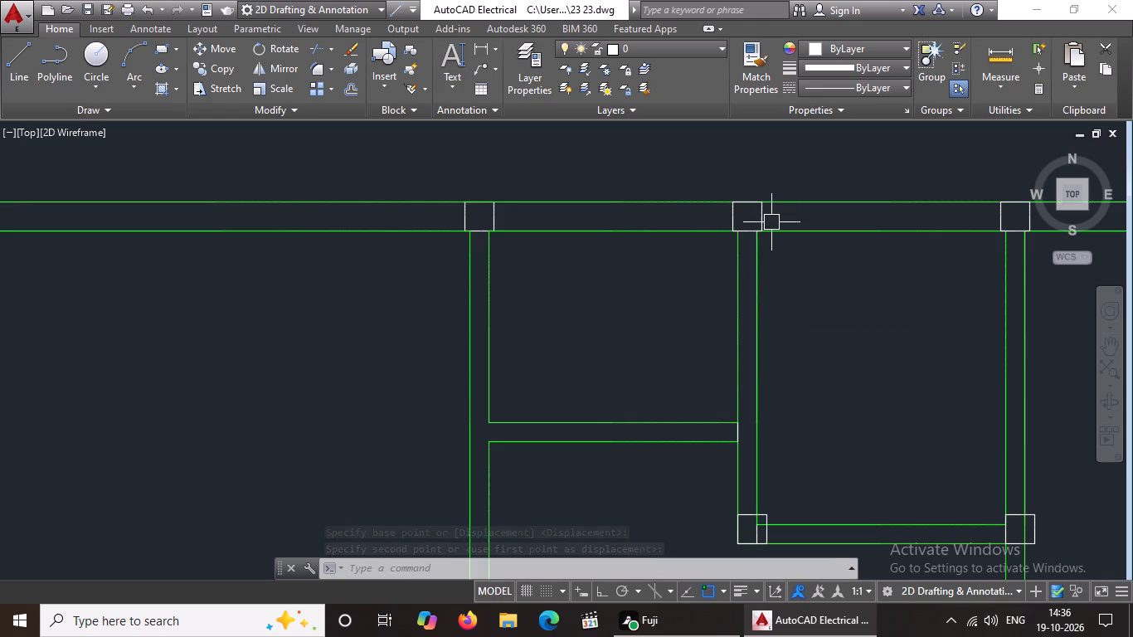
scroll(771, 222, up, 2)
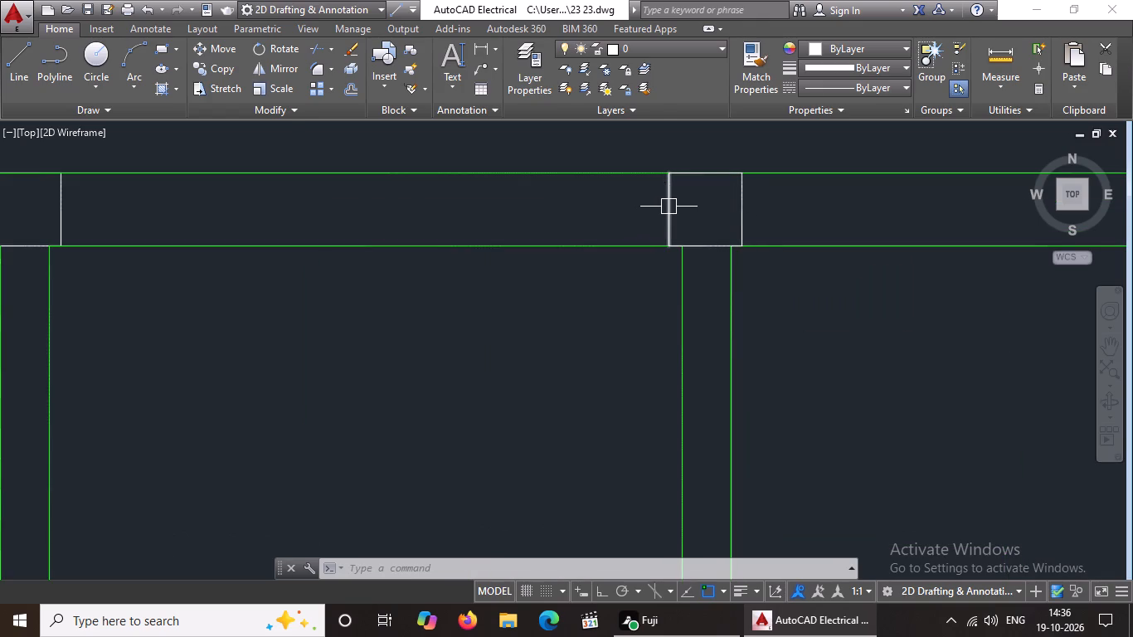
click(629, 156)
click(850, 296)
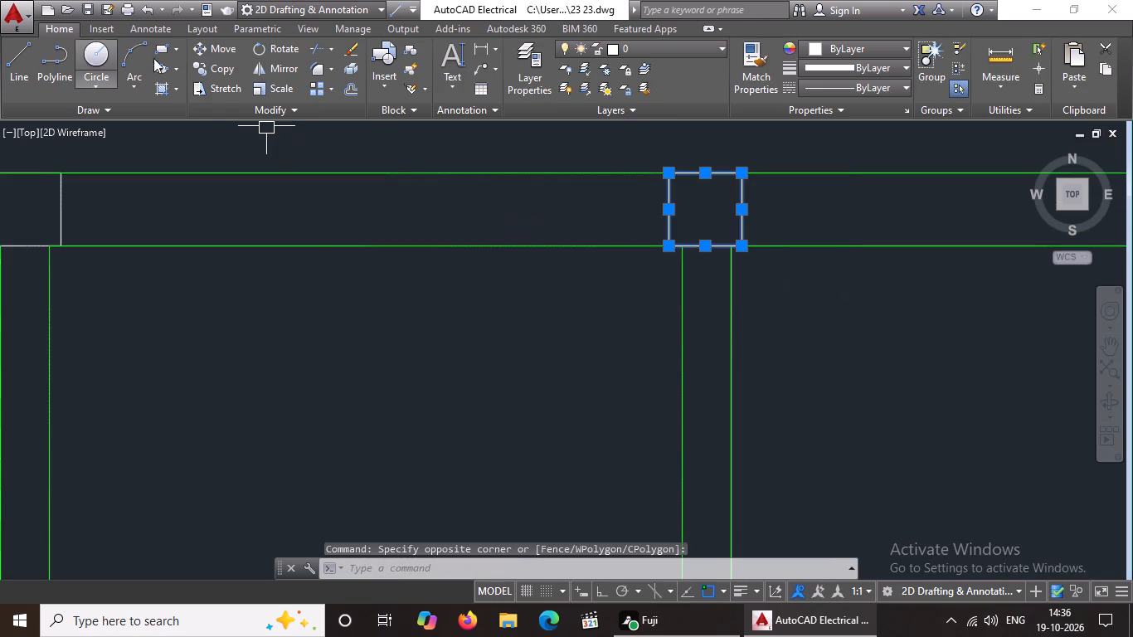
click(200, 46)
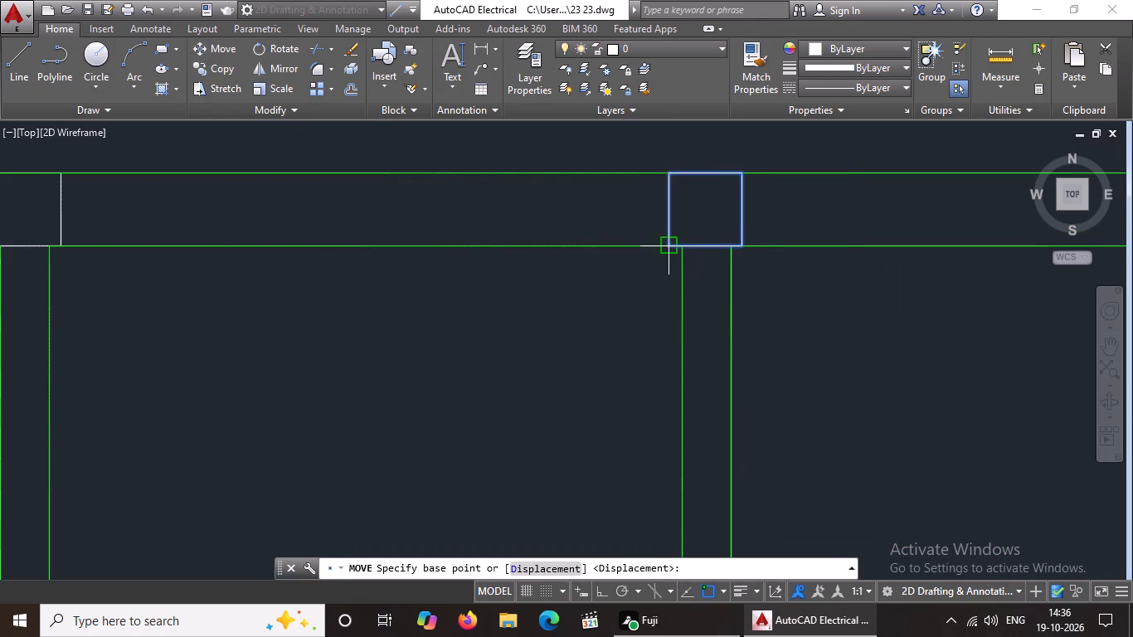
click(669, 241)
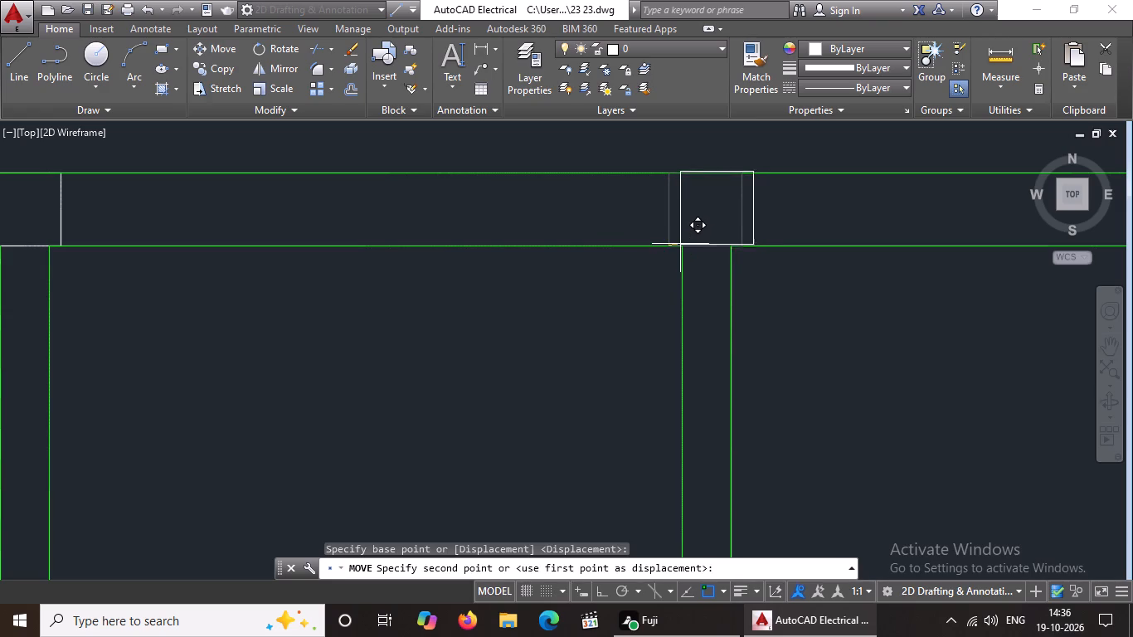
click(683, 245)
scroll(731, 251, down, 3)
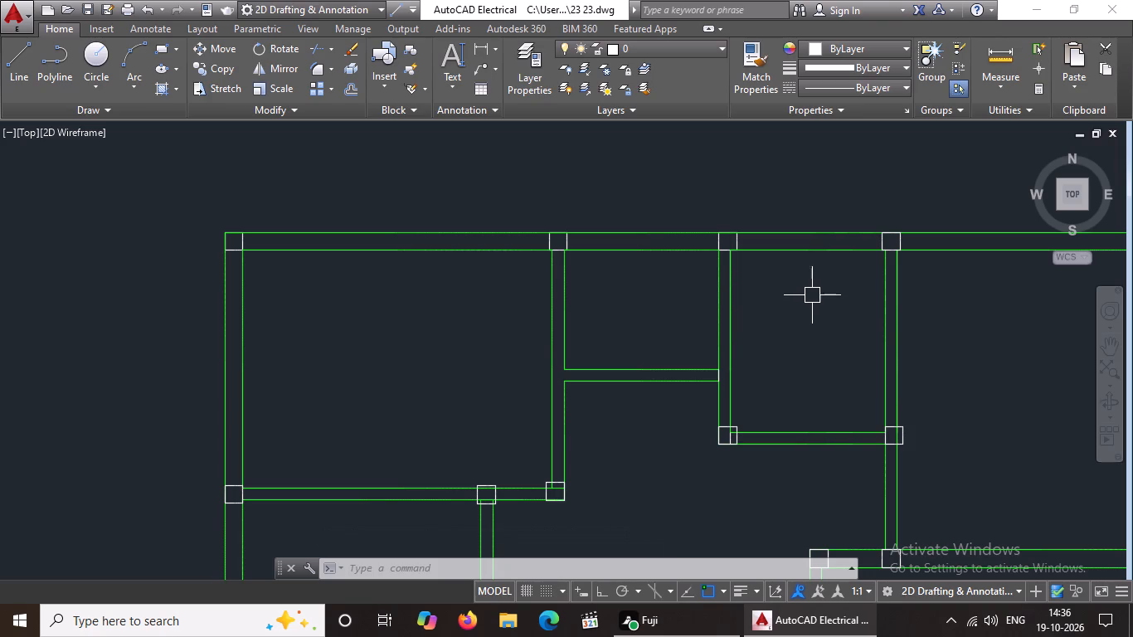
Move the second column from the west on the north wall west, flush with the east face of the wall below it.
scroll(716, 313, up, 1)
drag(401, 155, 428, 188)
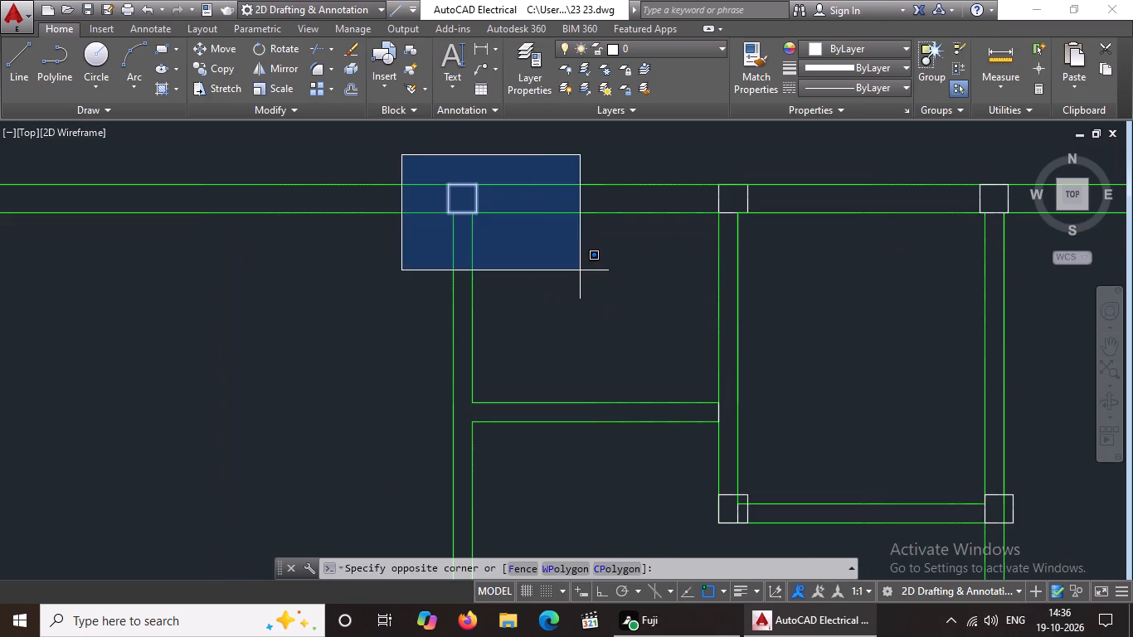
click(582, 271)
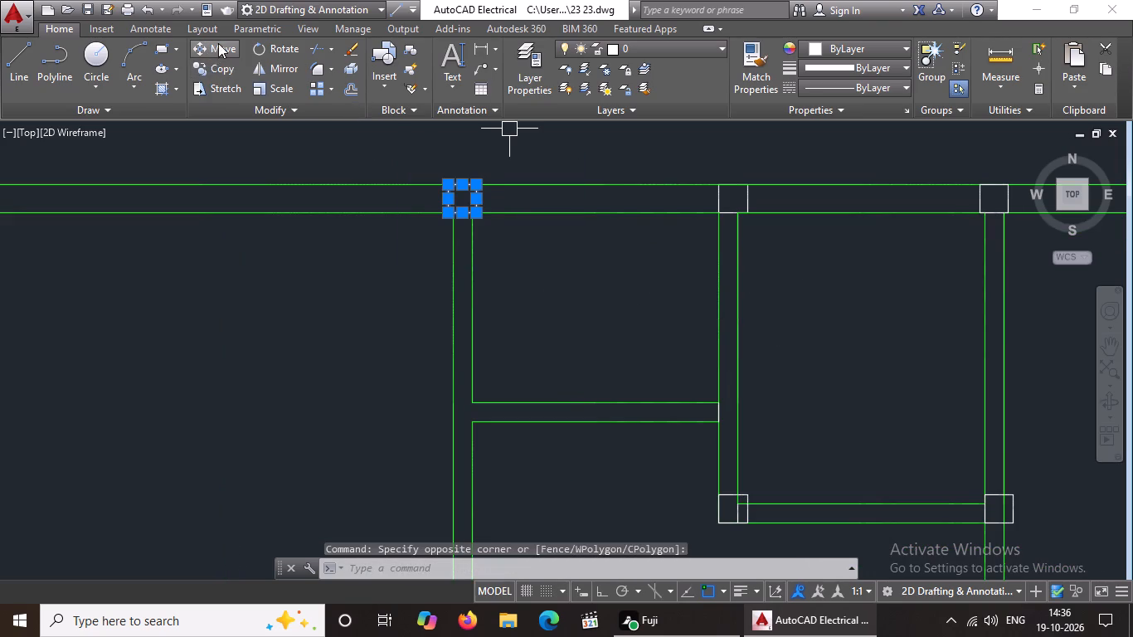
click(218, 43)
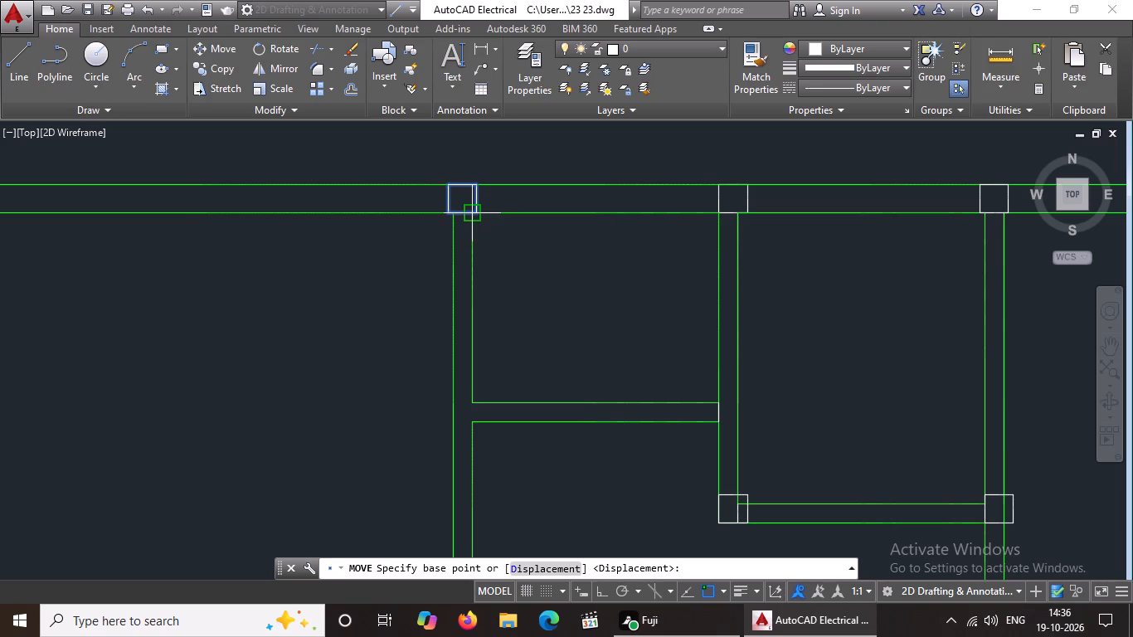
scroll(486, 209, up, 3)
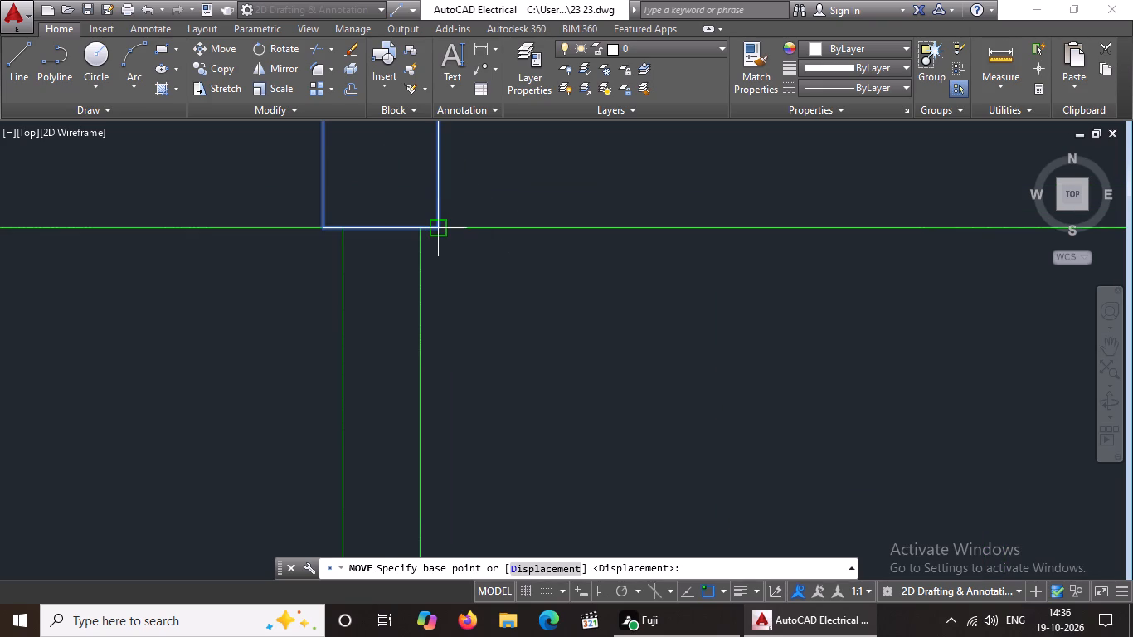
click(438, 230)
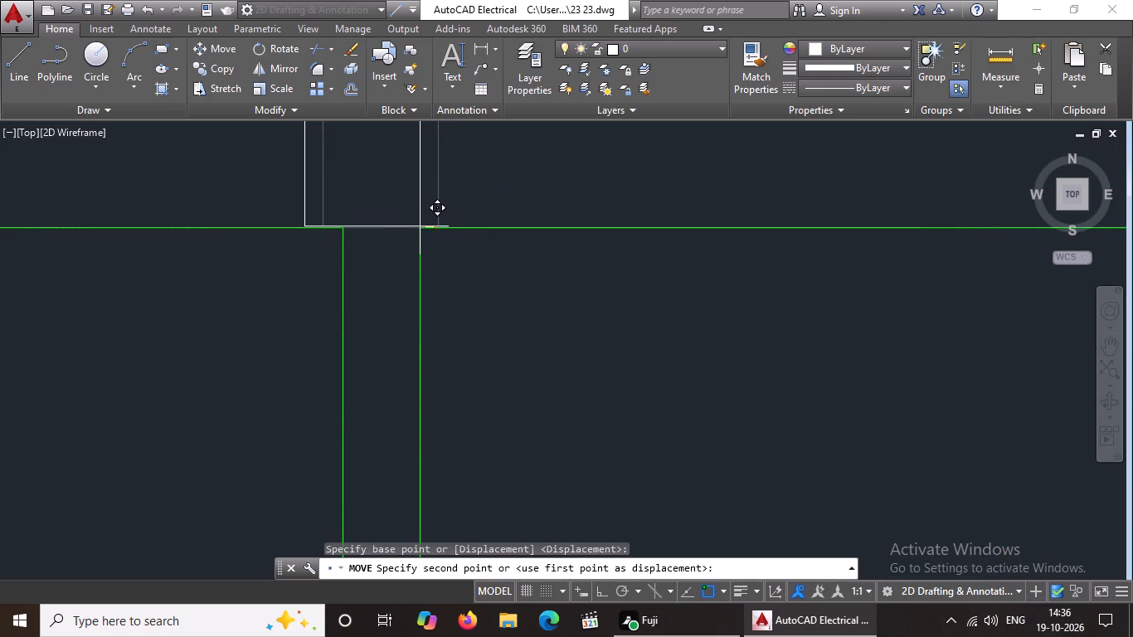
click(421, 230)
scroll(469, 224, down, 5)
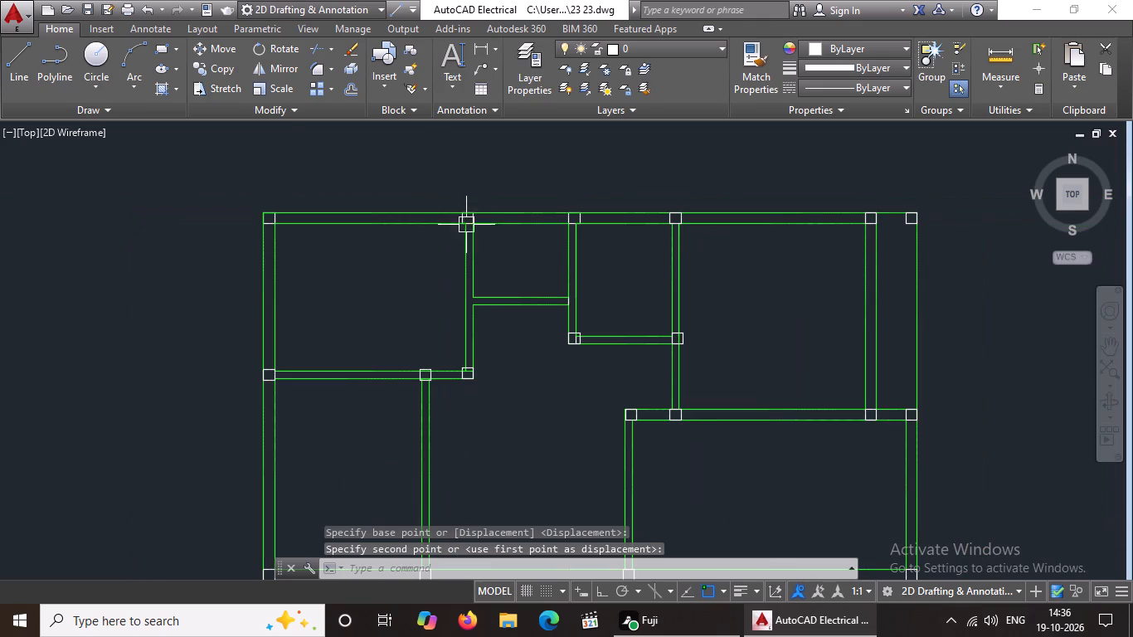
Move the middle column of the west outer wall north so its south edge aligns with the cross wall's south face.
scroll(246, 391, up, 1)
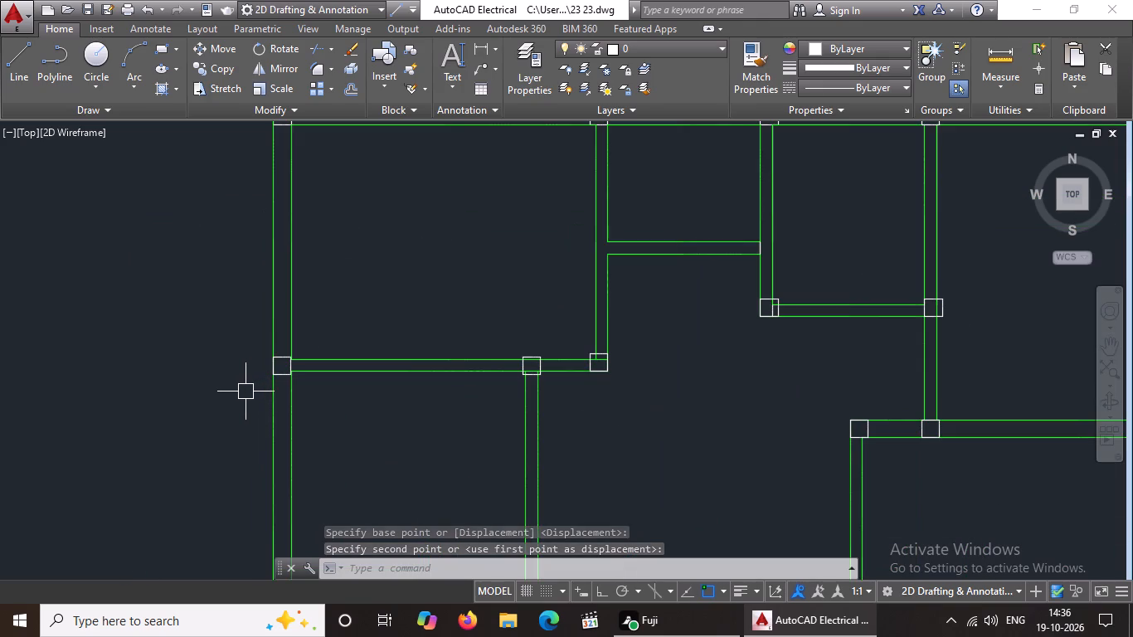
scroll(250, 385, up, 2)
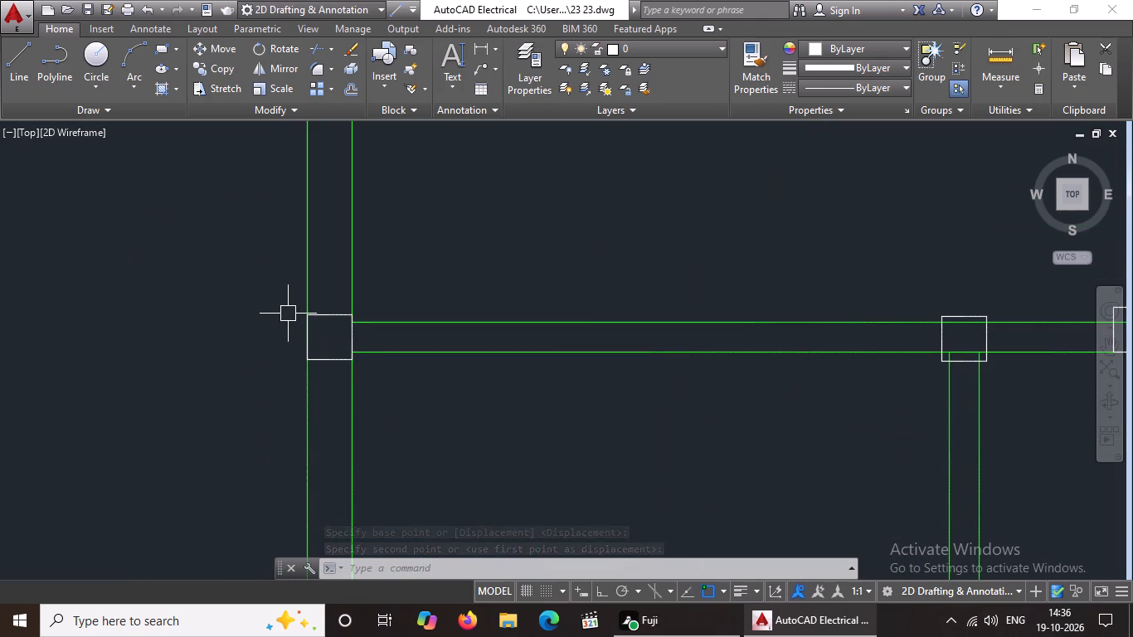
click(284, 303)
click(406, 391)
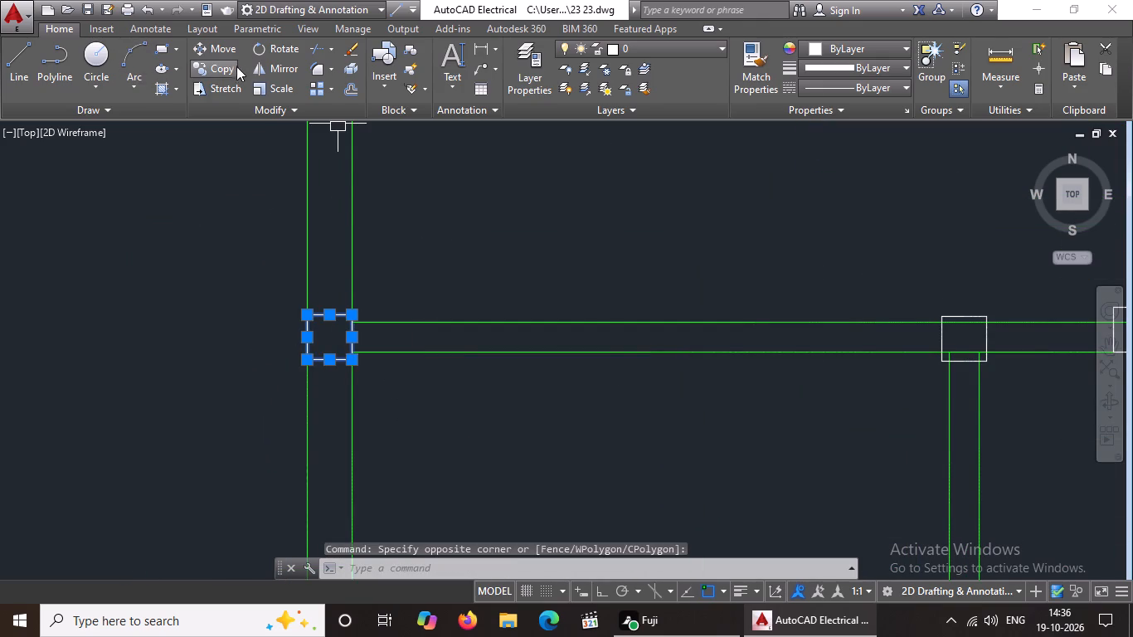
click(223, 49)
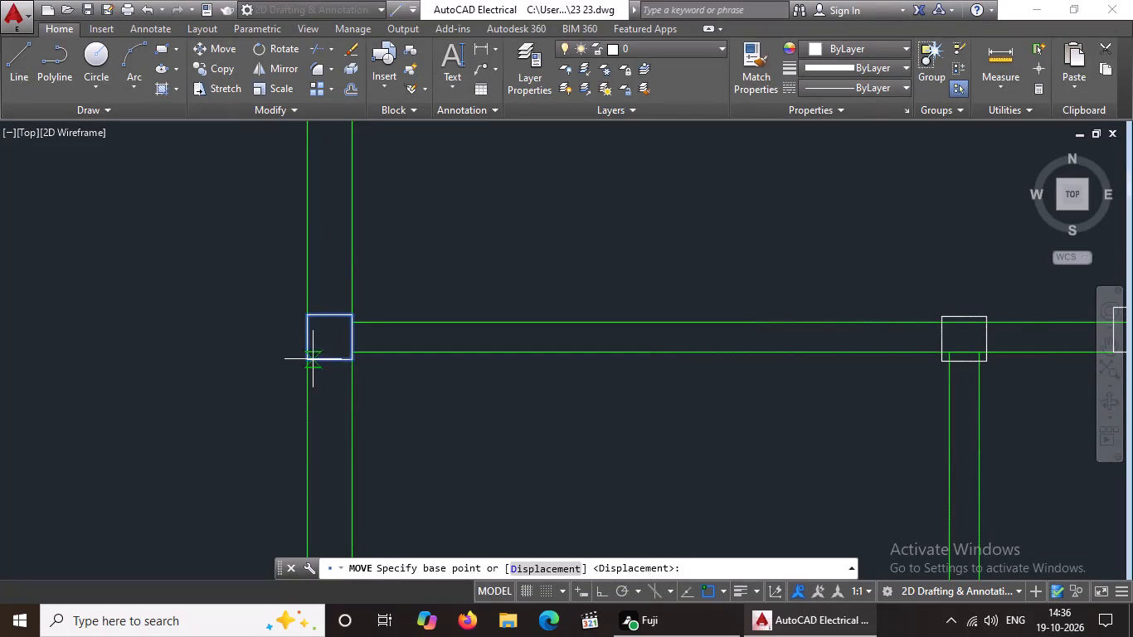
click(308, 362)
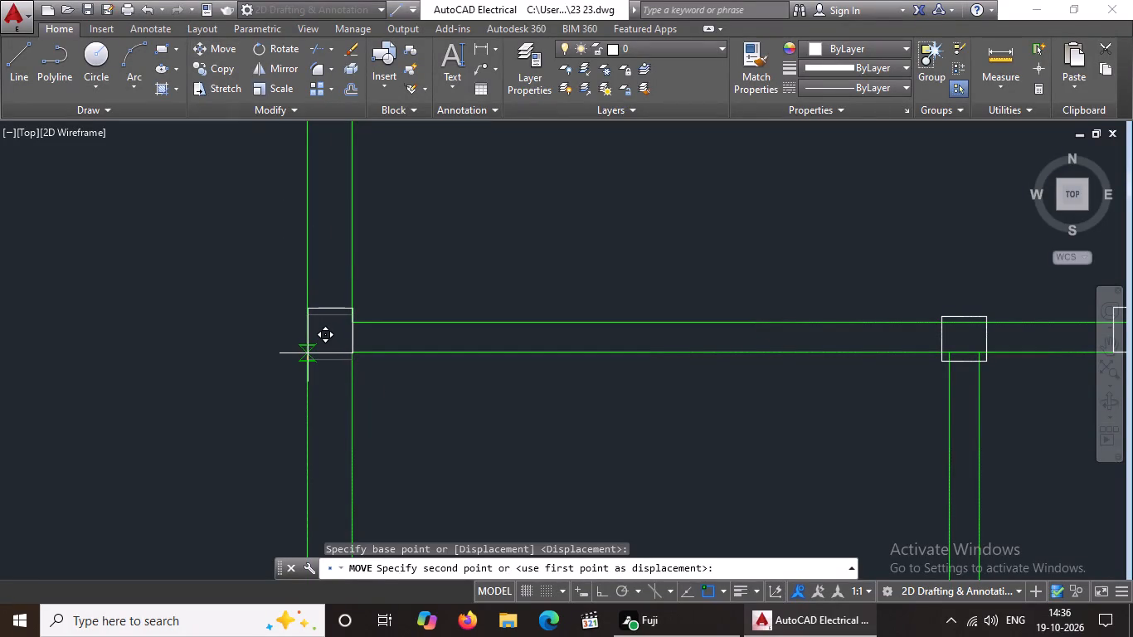
click(307, 353)
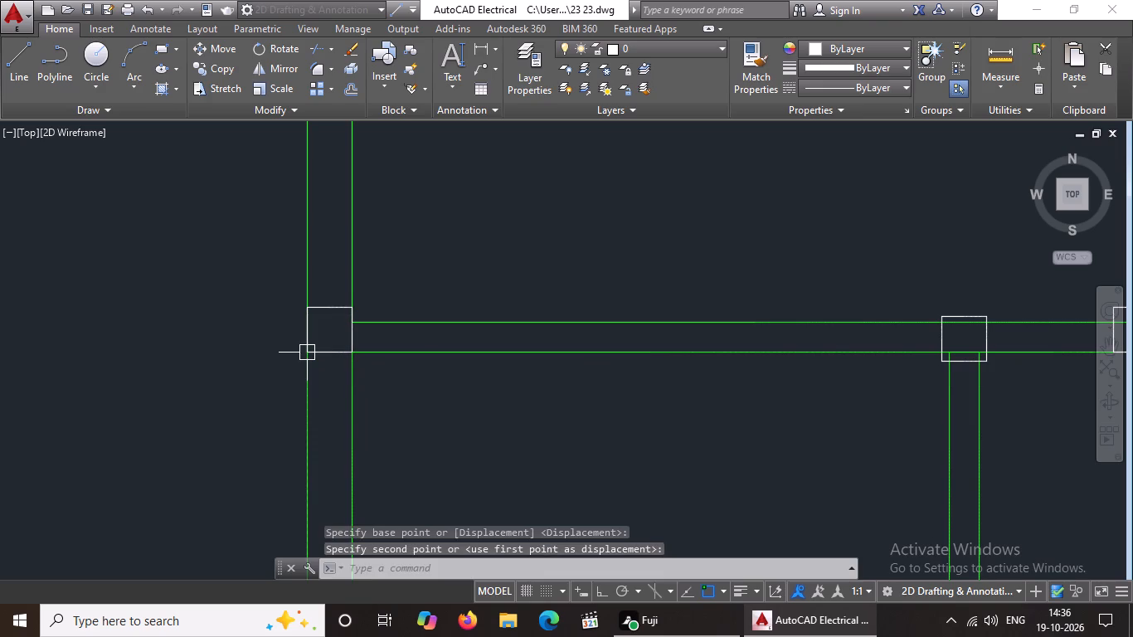
scroll(468, 382, down, 2)
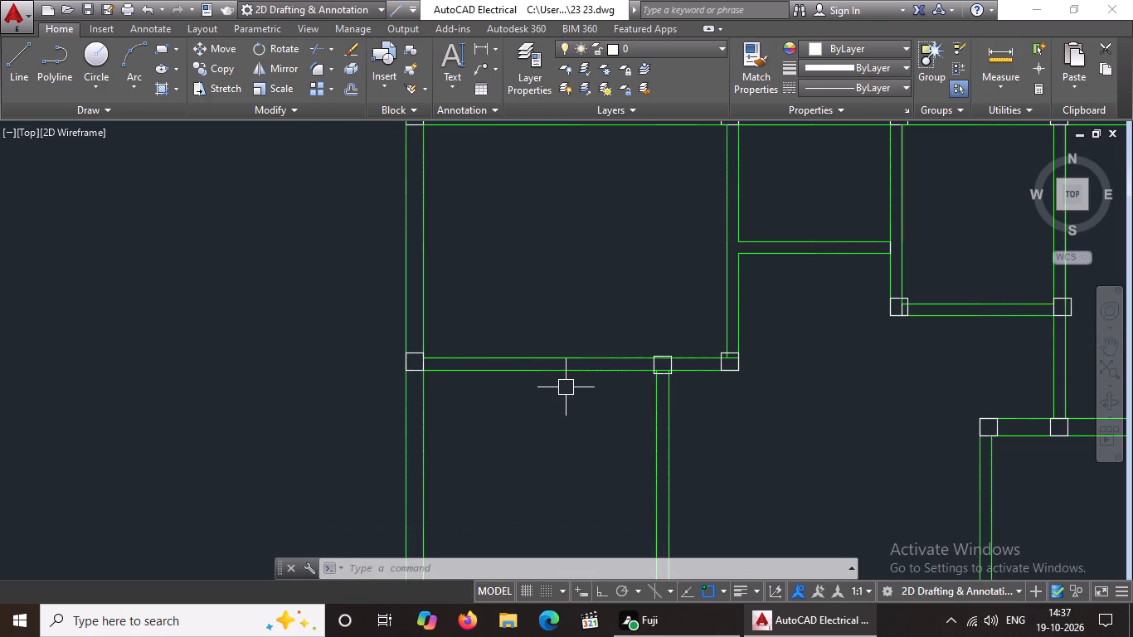
Move the second column from the west on the southeast room's north wall east, flush with the west face of the wall above it.
scroll(566, 387, down, 1)
middle_drag(622, 398, 576, 411)
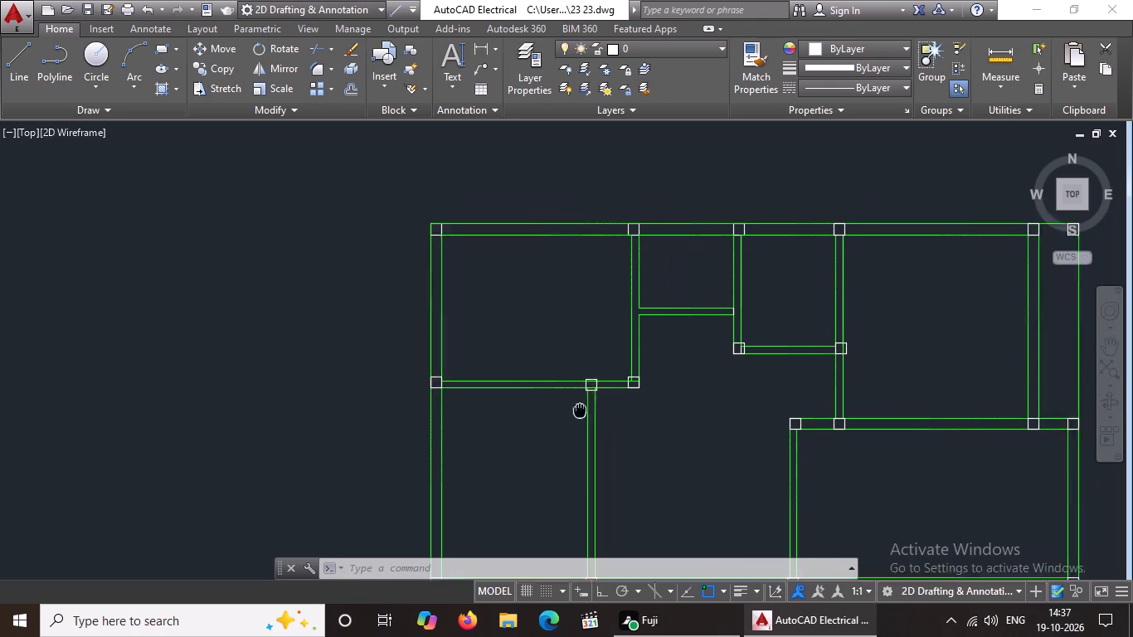
middle_drag(576, 411, 554, 420)
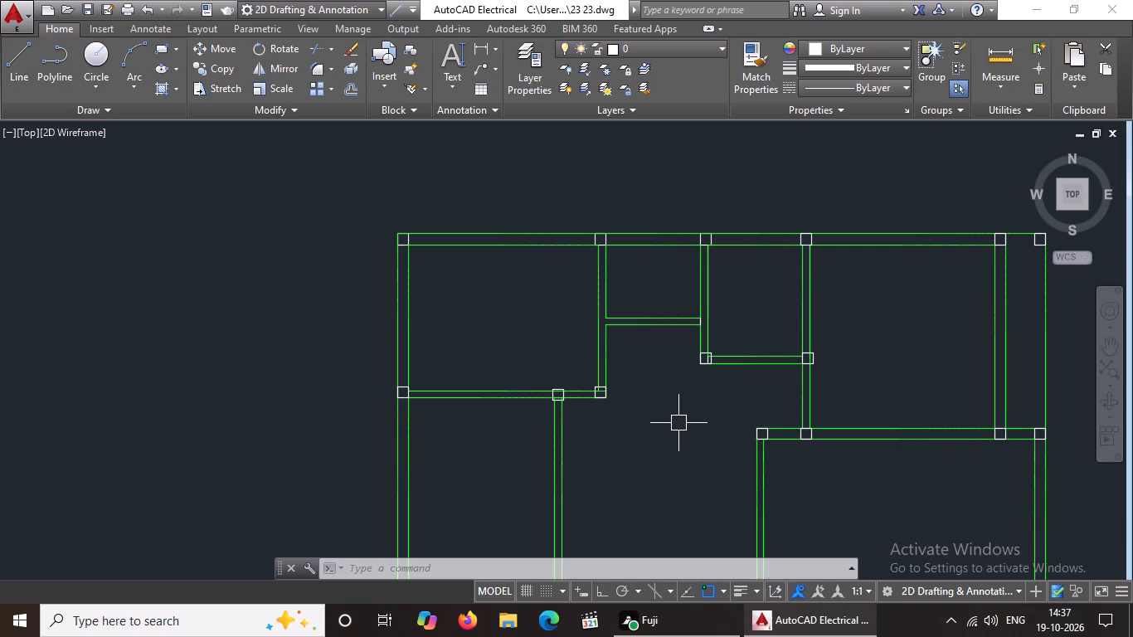
middle_drag(1014, 325, 753, 338)
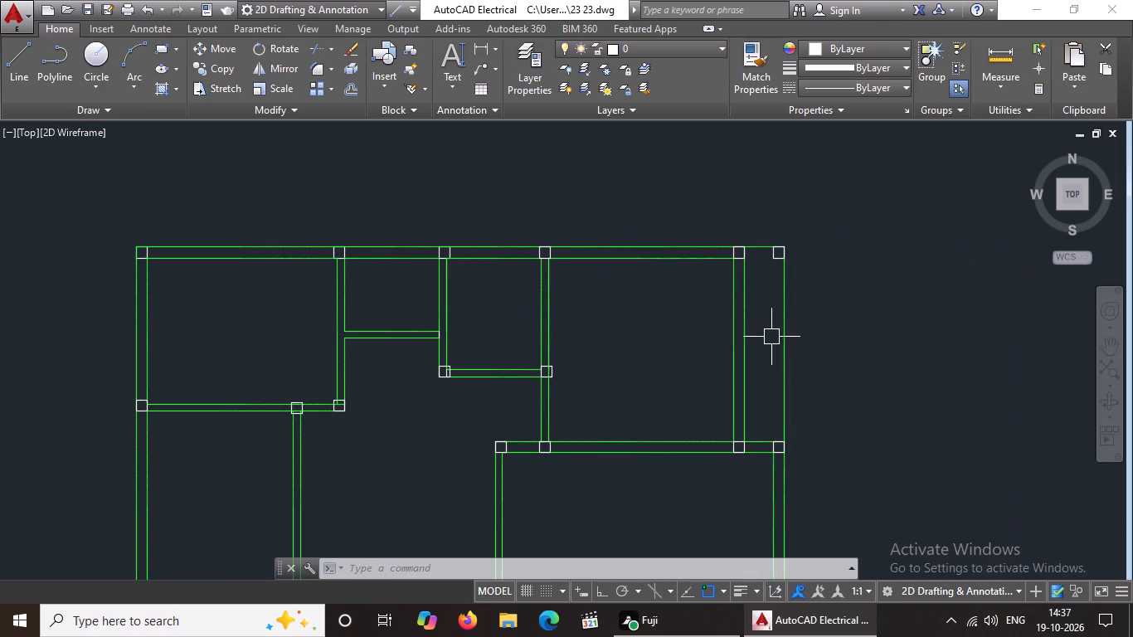
scroll(772, 336, down, 2)
scroll(756, 491, up, 2)
scroll(749, 437, down, 2)
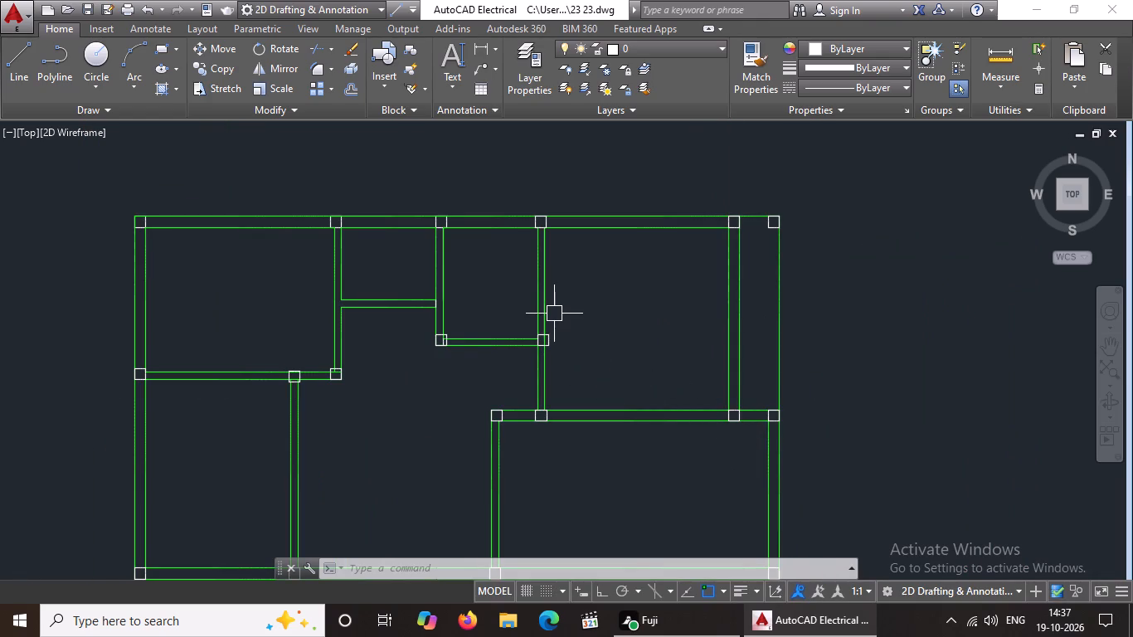
middle_drag(554, 314, 620, 357)
scroll(601, 494, up, 2)
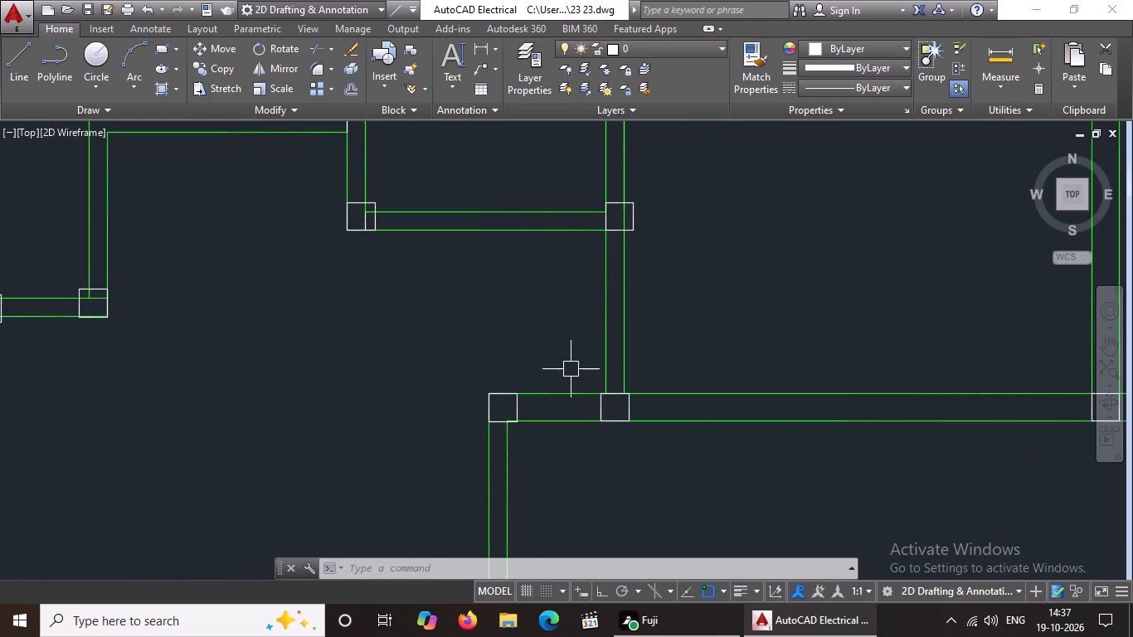
drag(574, 366, 605, 406)
click(703, 474)
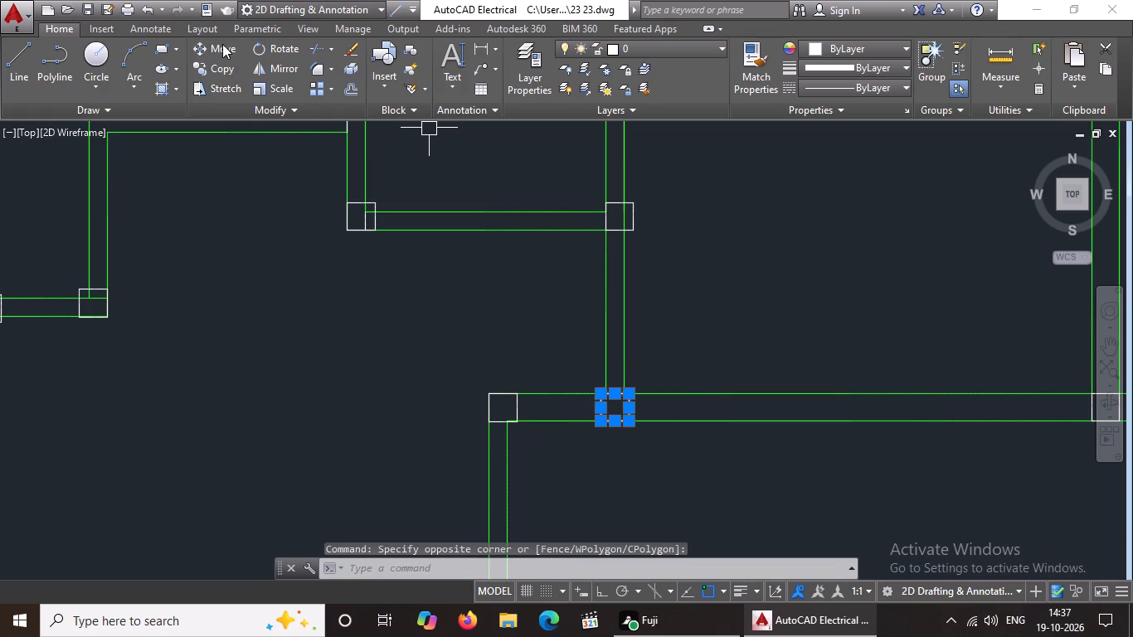
click(223, 44)
scroll(595, 377, up, 2)
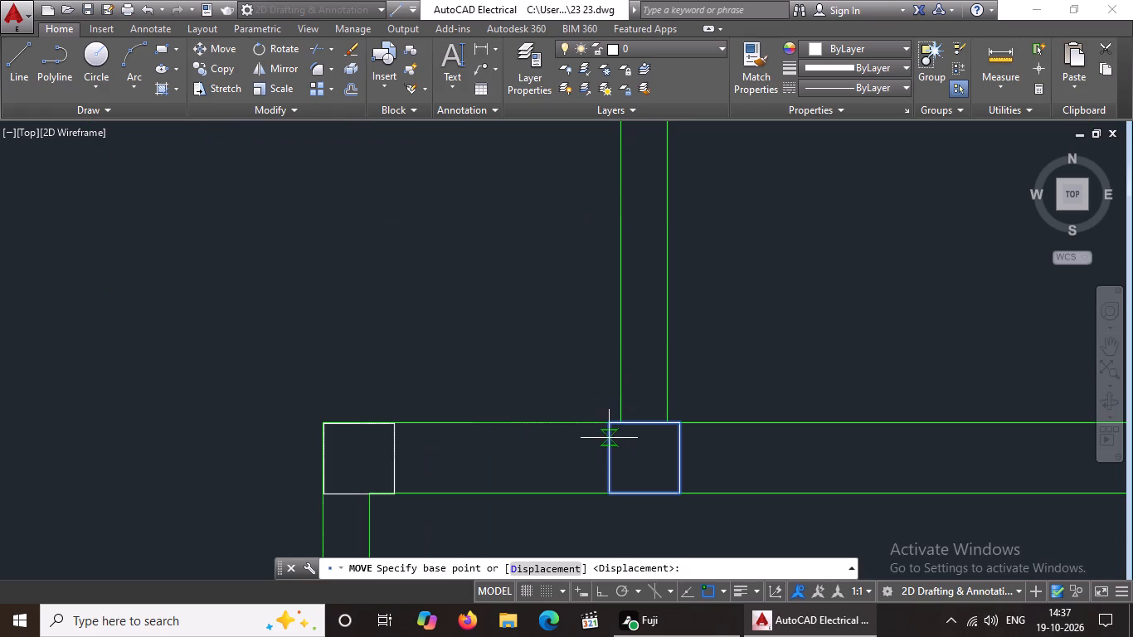
click(608, 418)
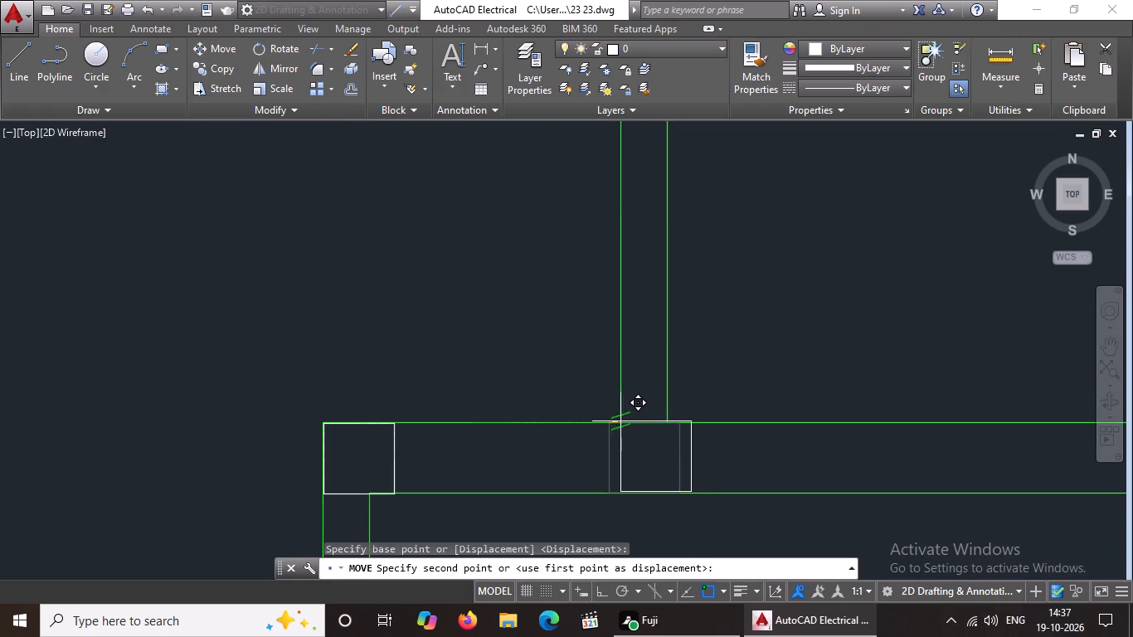
click(619, 418)
scroll(663, 420, down, 4)
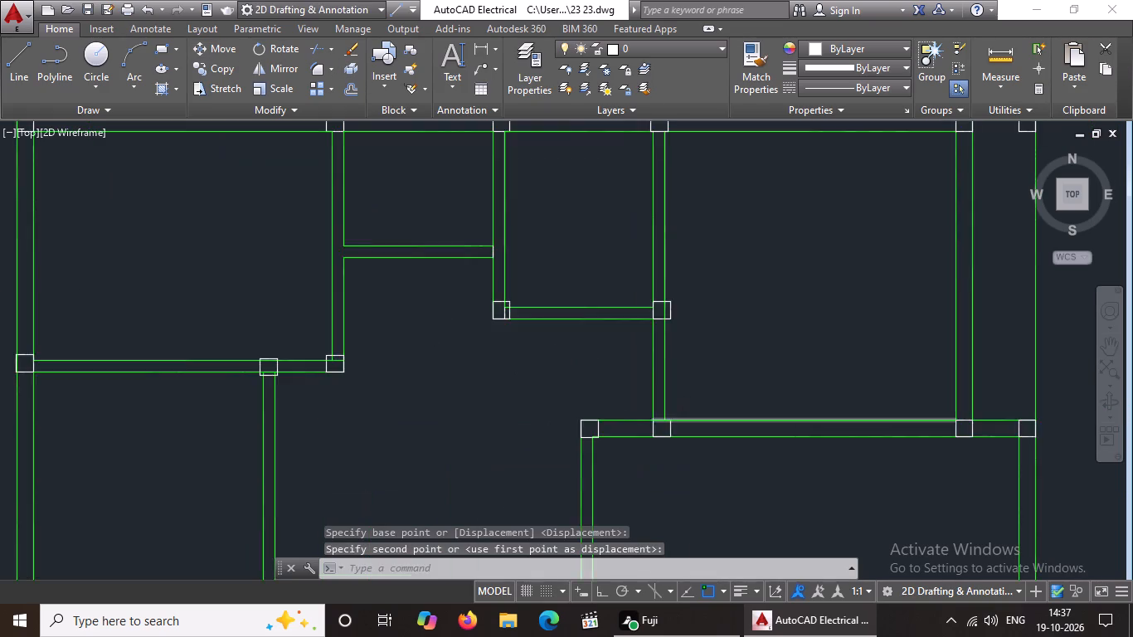
Move the column at the interior wall junction on the west cross wall north so its south edge aligns with the cross wall's south face.
scroll(682, 417, down, 1)
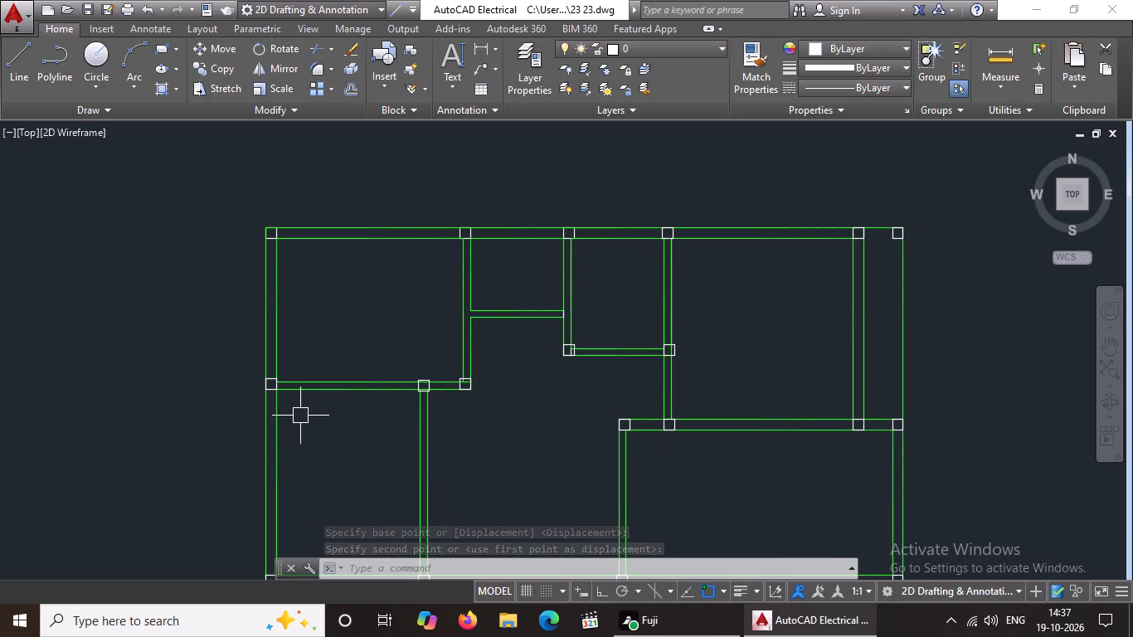
scroll(411, 406, up, 2)
drag(409, 304, 411, 314)
click(464, 392)
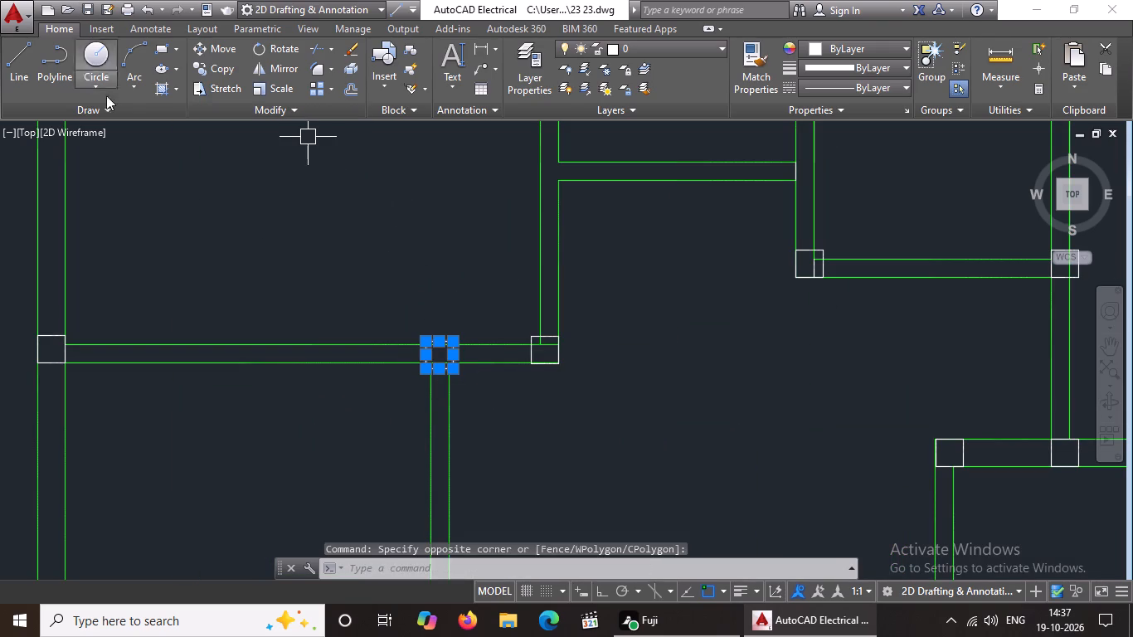
click(208, 49)
scroll(445, 373, up, 2)
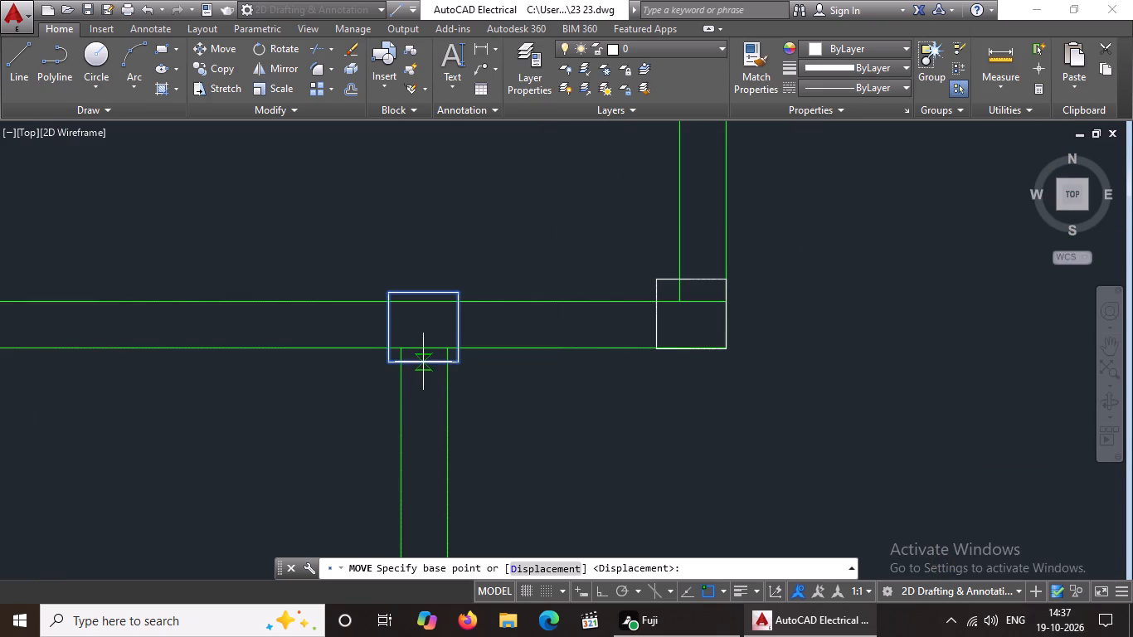
click(423, 362)
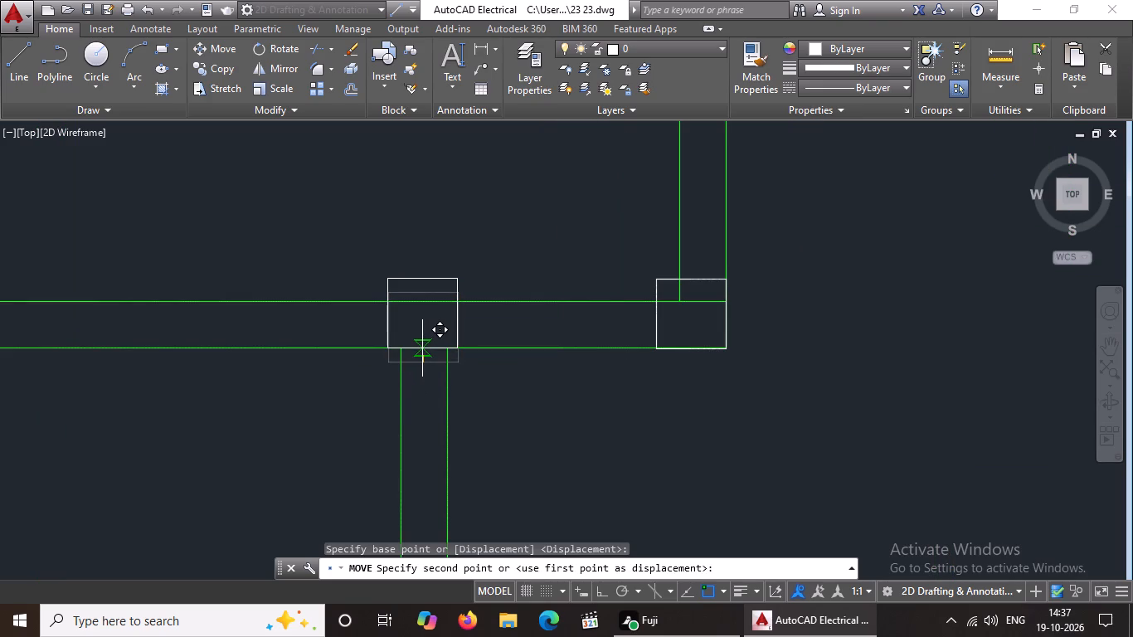
click(422, 348)
scroll(474, 327, down, 4)
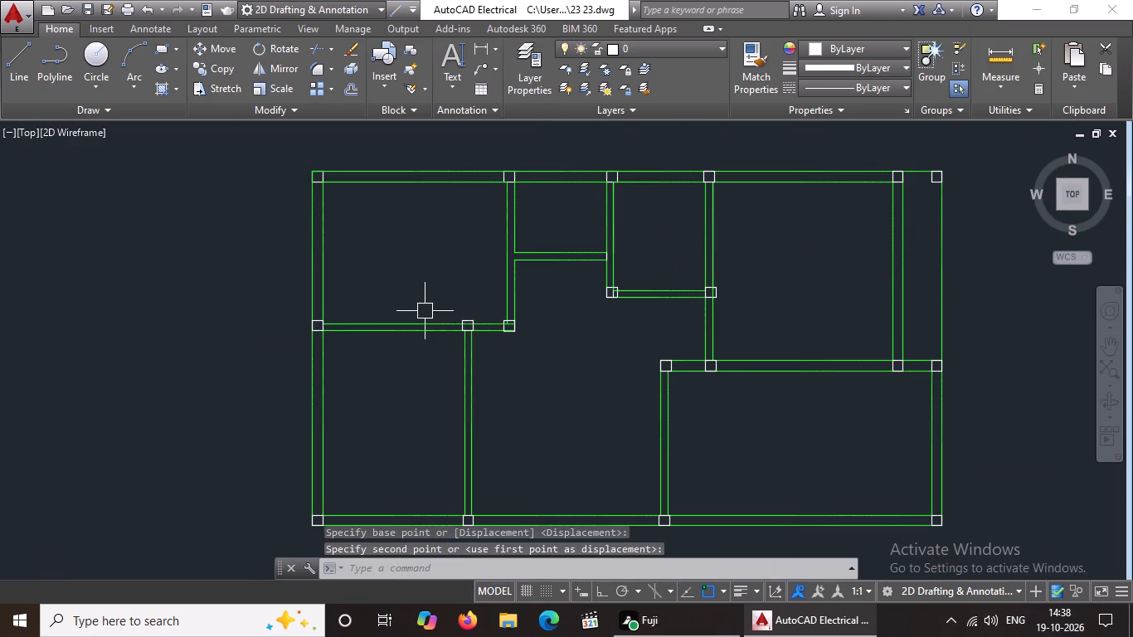
Move the middle column of the west outer wall so its southeast corner meets the outer wall's inner face and cross wall's south face.
scroll(314, 328, up, 4)
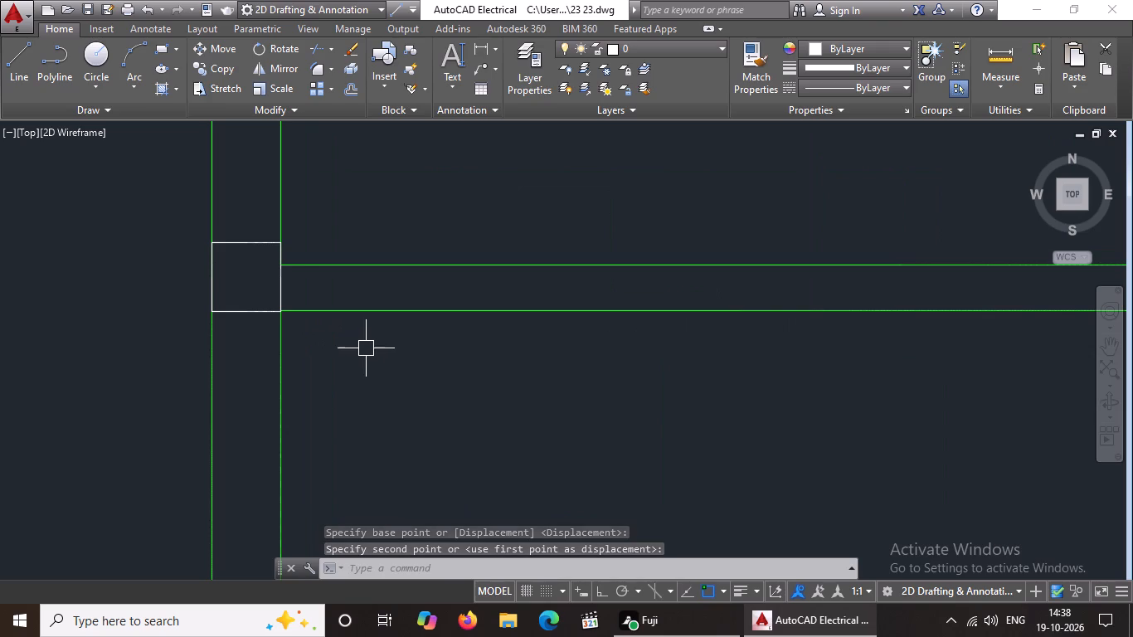
scroll(222, 317, up, 3)
scroll(226, 302, down, 3)
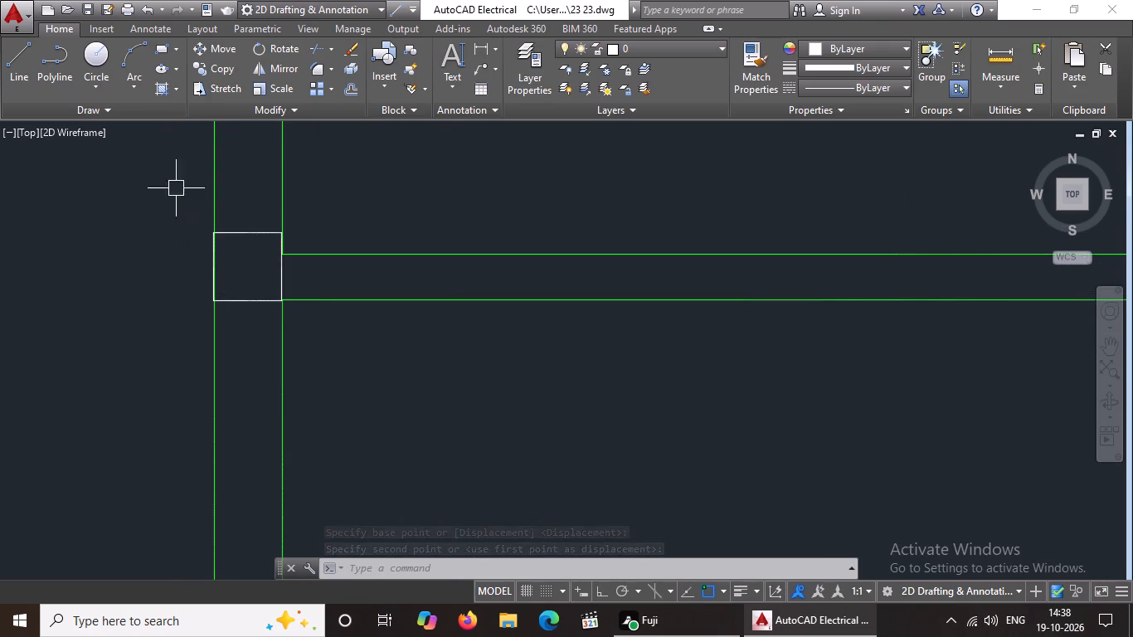
drag(168, 179, 247, 267)
click(357, 364)
click(215, 46)
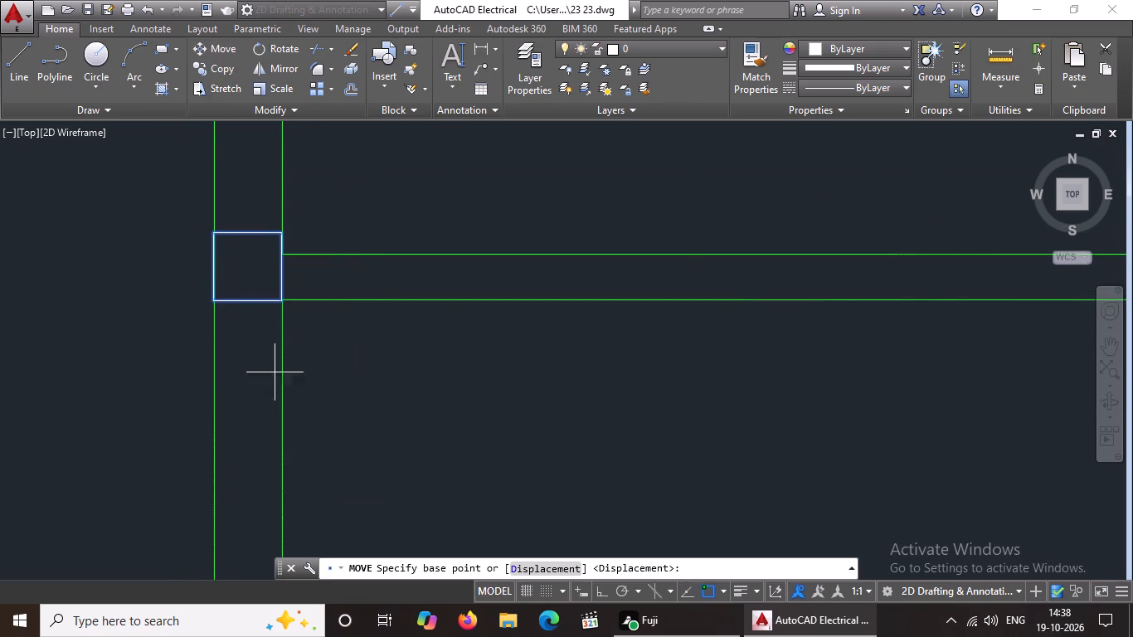
scroll(265, 324, up, 3)
scroll(315, 222, up, 2)
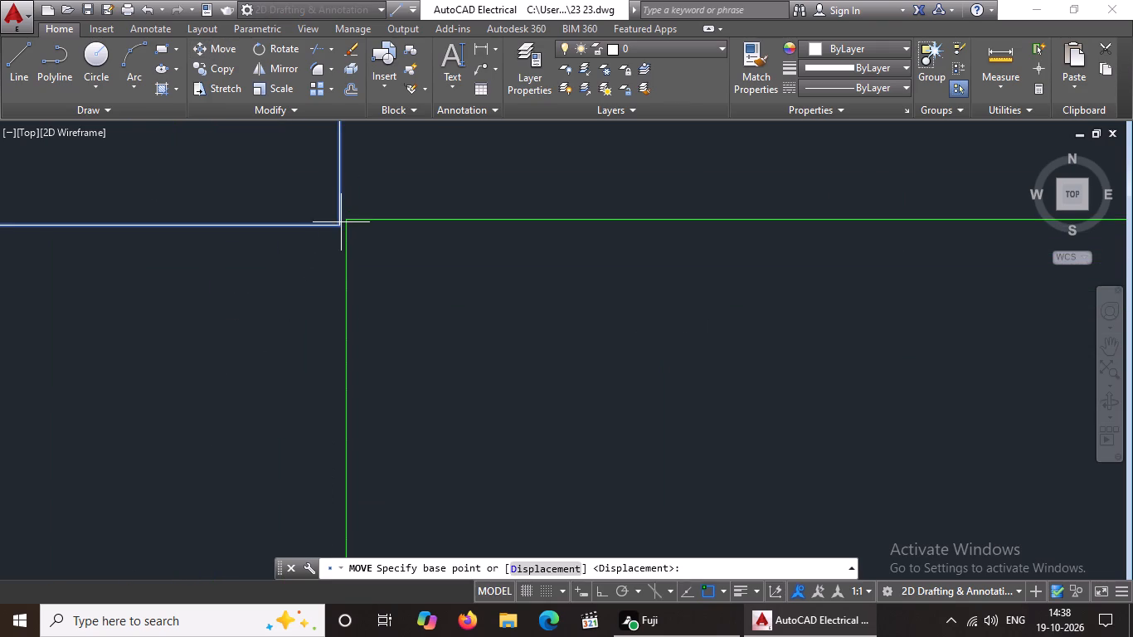
click(338, 227)
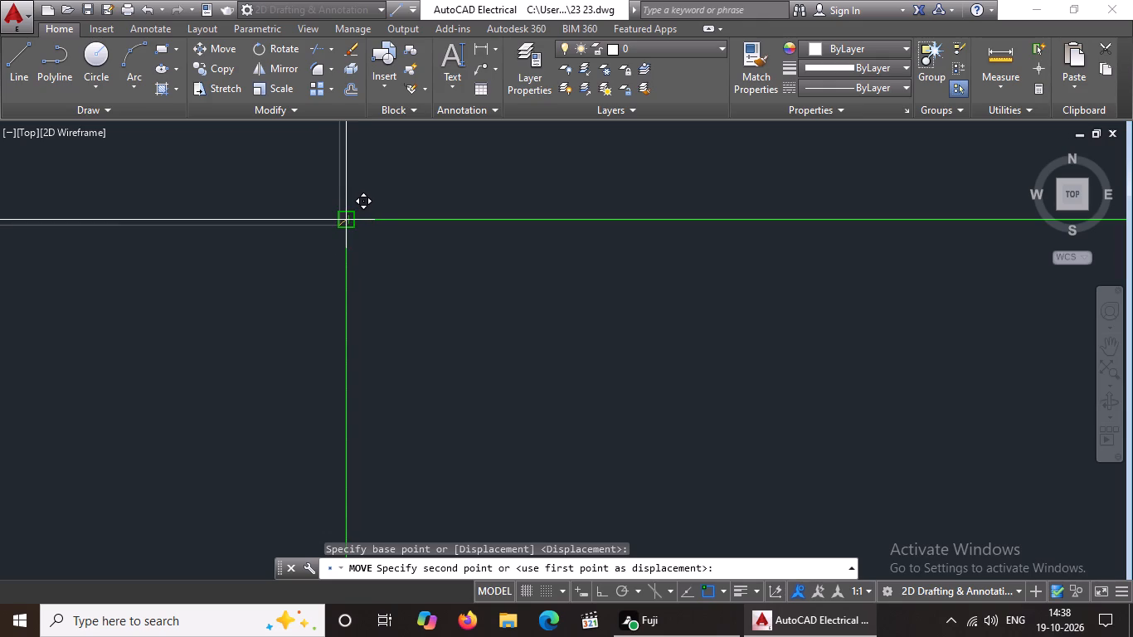
click(344, 219)
scroll(418, 227, down, 8)
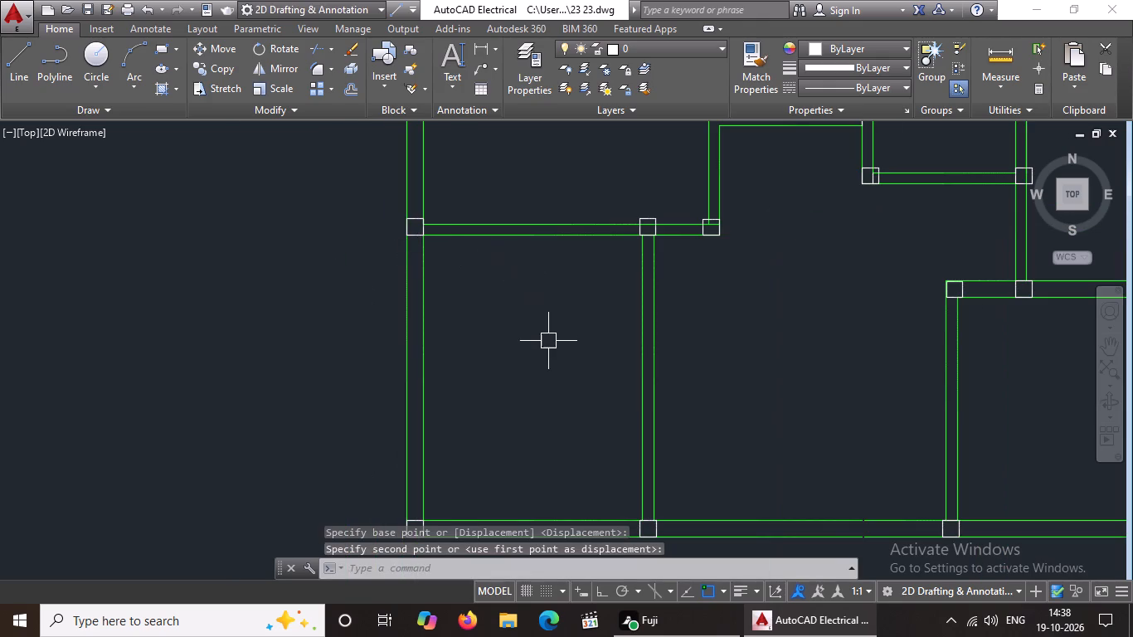
Move the third column from the west on the south wall east, flush with the west face of the wall above it.
scroll(577, 352, down, 1)
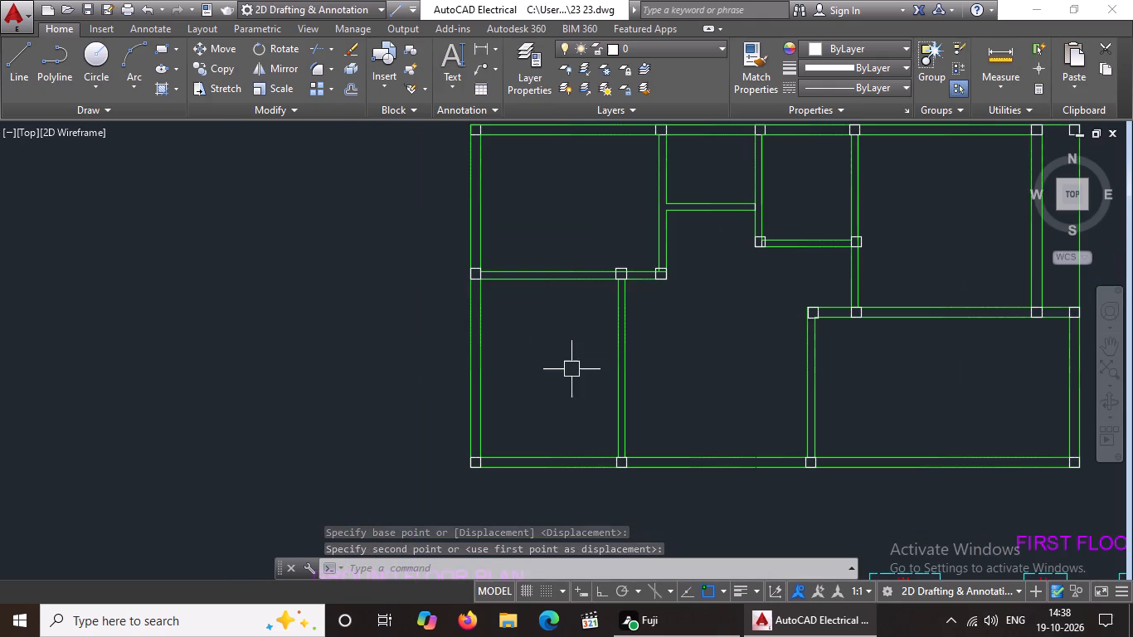
scroll(521, 485, up, 3)
scroll(849, 419, down, 3)
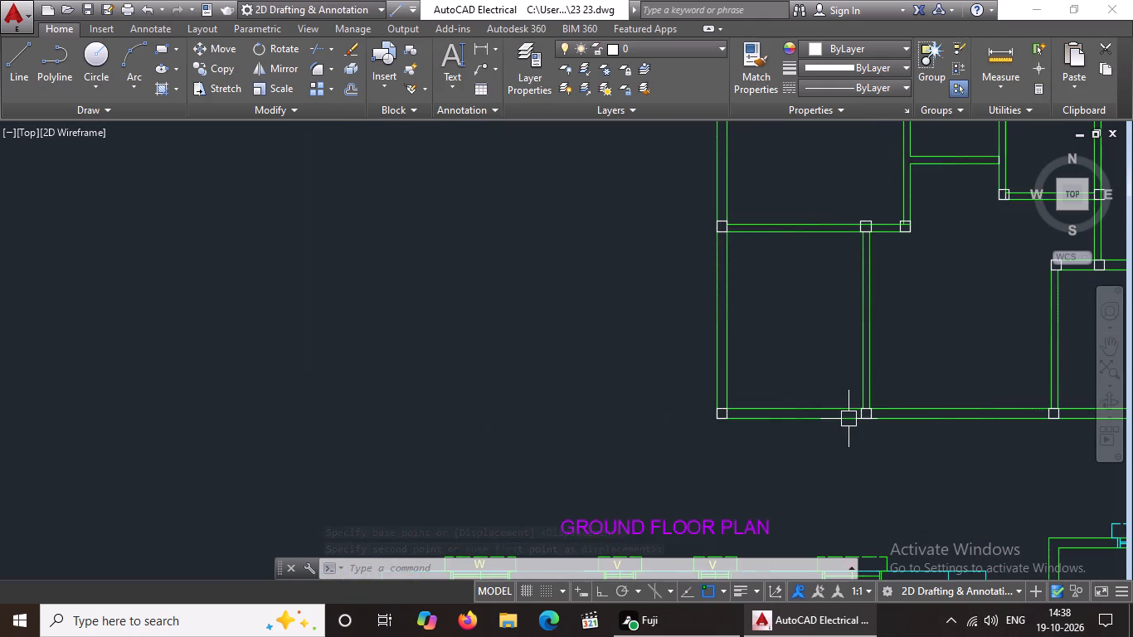
scroll(883, 396, up, 2)
scroll(883, 396, down, 1)
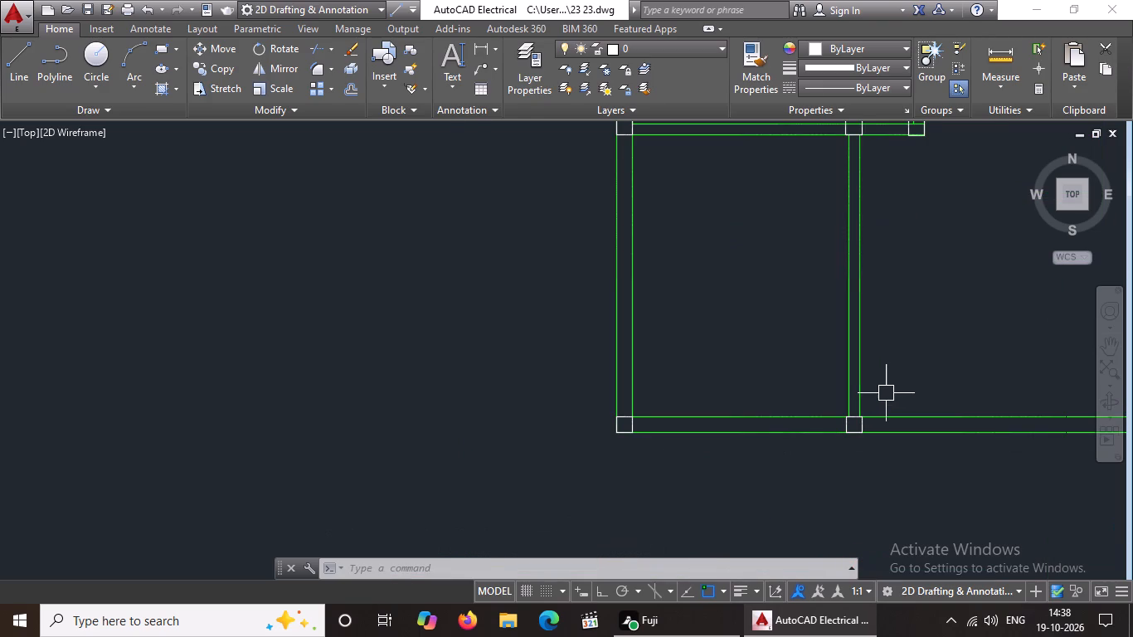
middle_drag(870, 394, 866, 396)
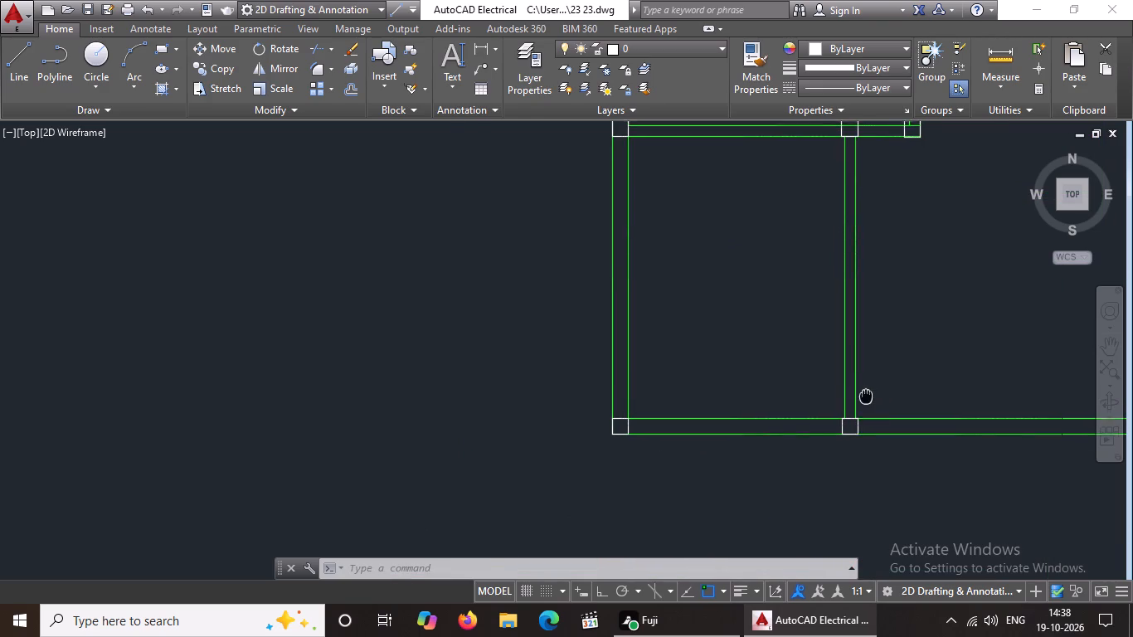
middle_drag(866, 396, 567, 446)
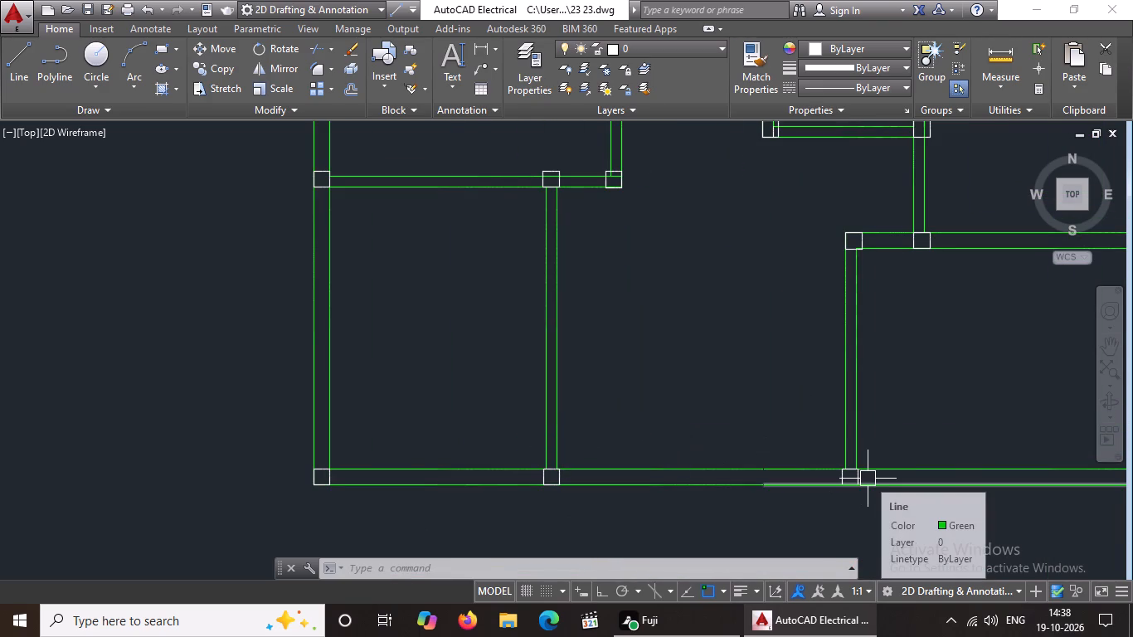
middle_drag(852, 470, 736, 478)
scroll(727, 476, up, 1)
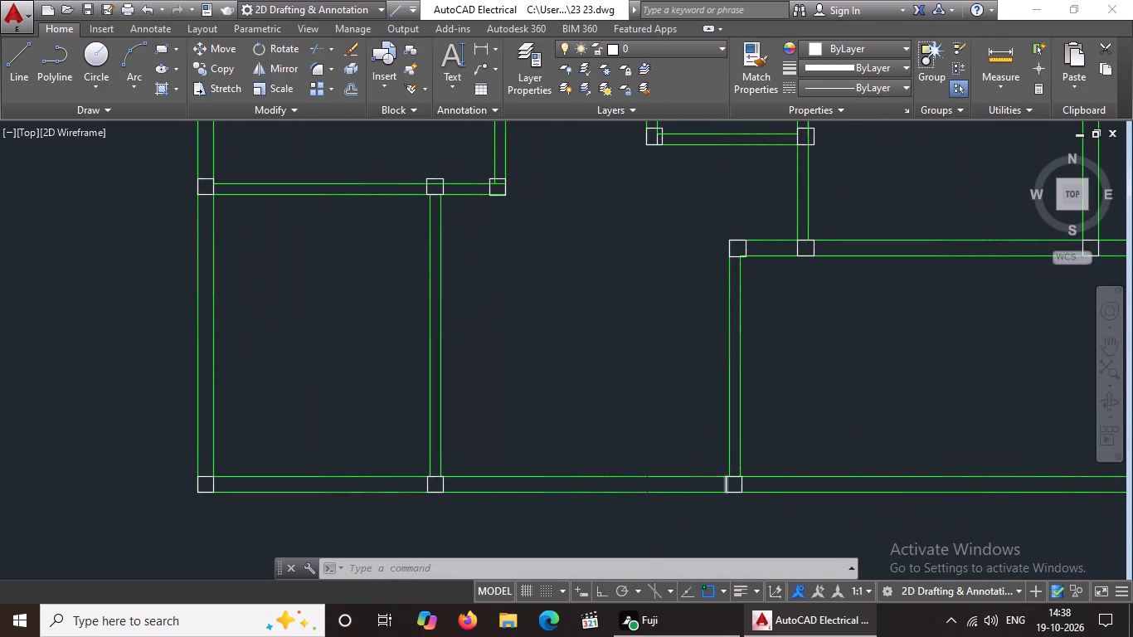
scroll(727, 476, up, 1)
drag(699, 462, 721, 475)
click(844, 552)
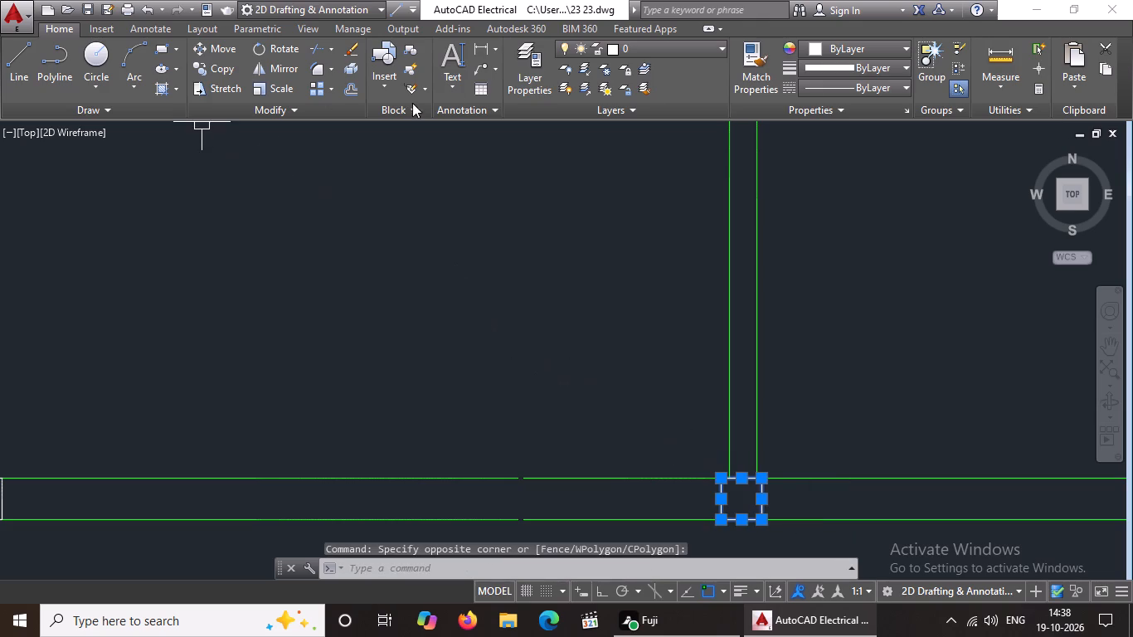
click(209, 46)
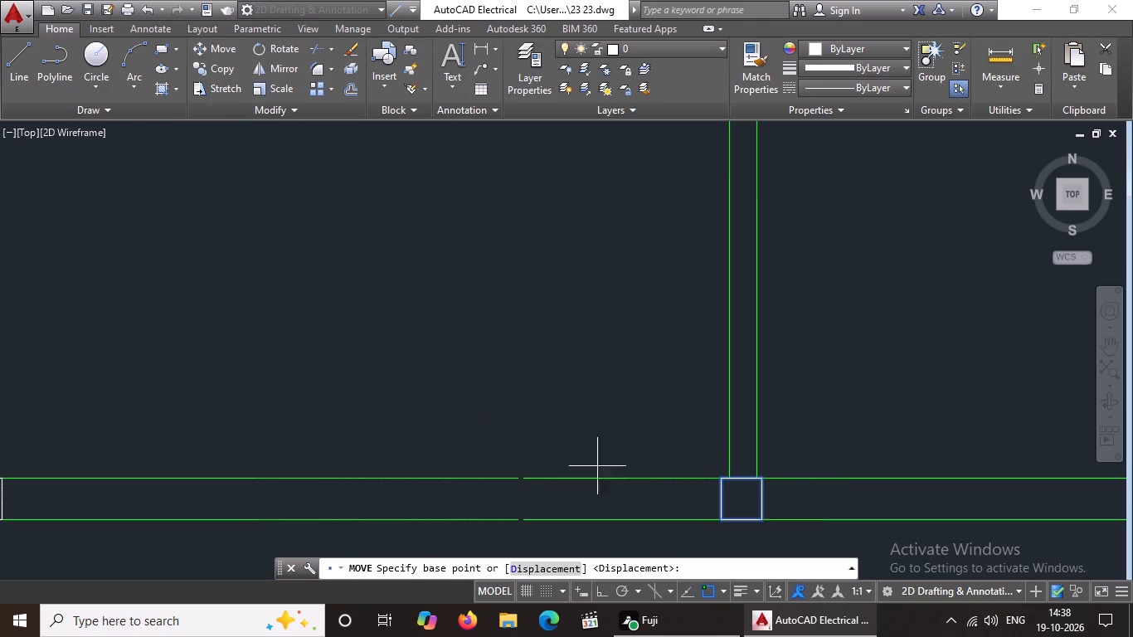
scroll(721, 486, up, 2)
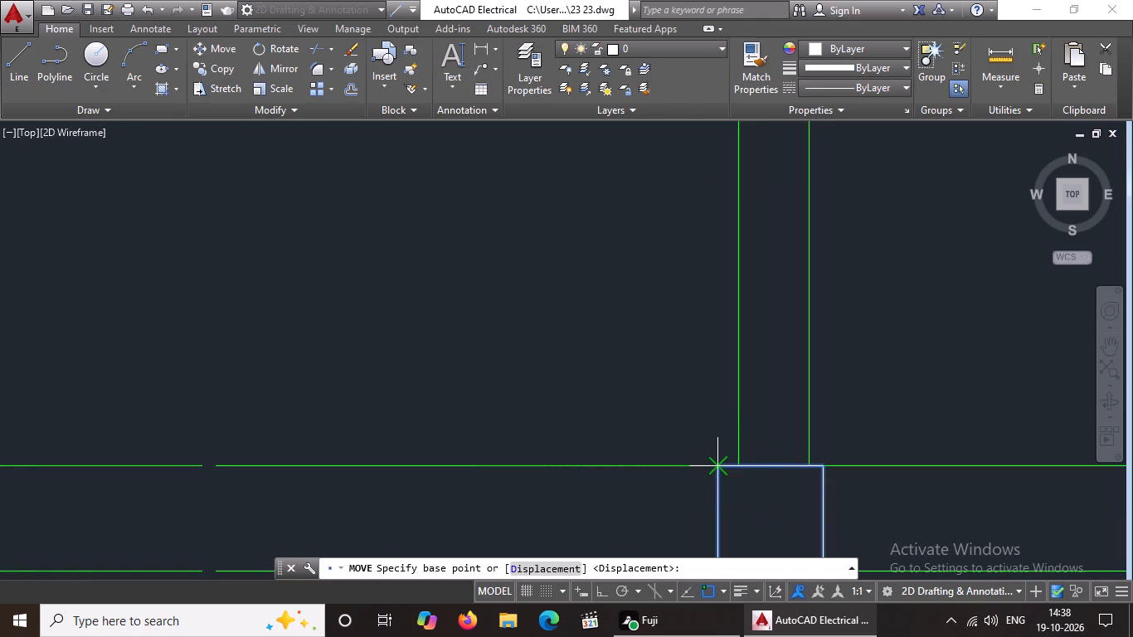
click(720, 467)
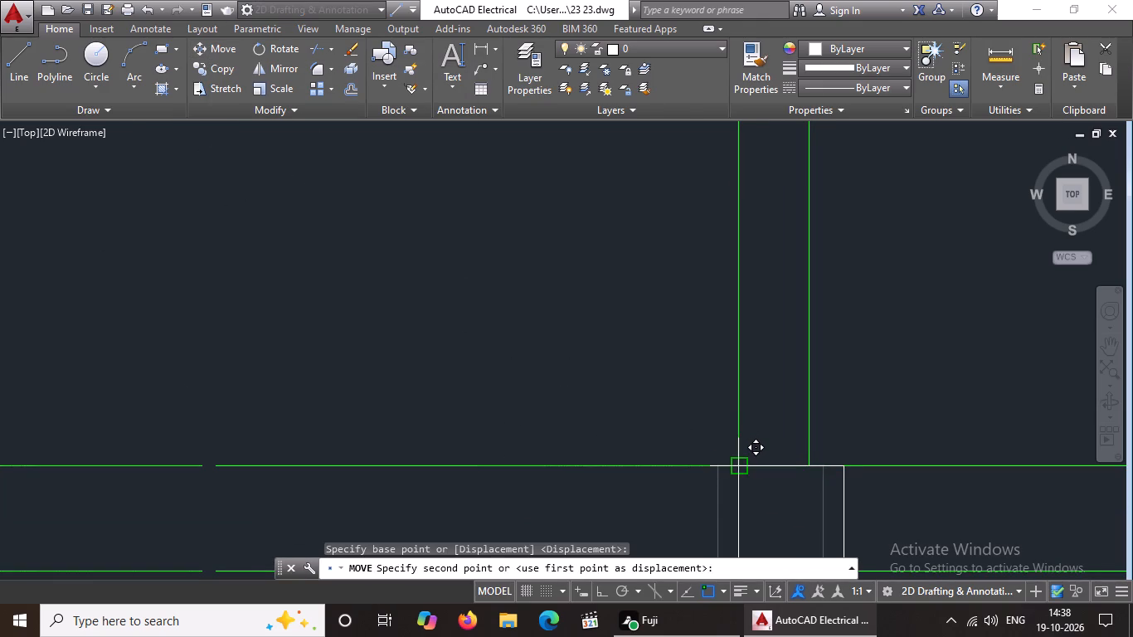
click(737, 465)
scroll(783, 435, down, 5)
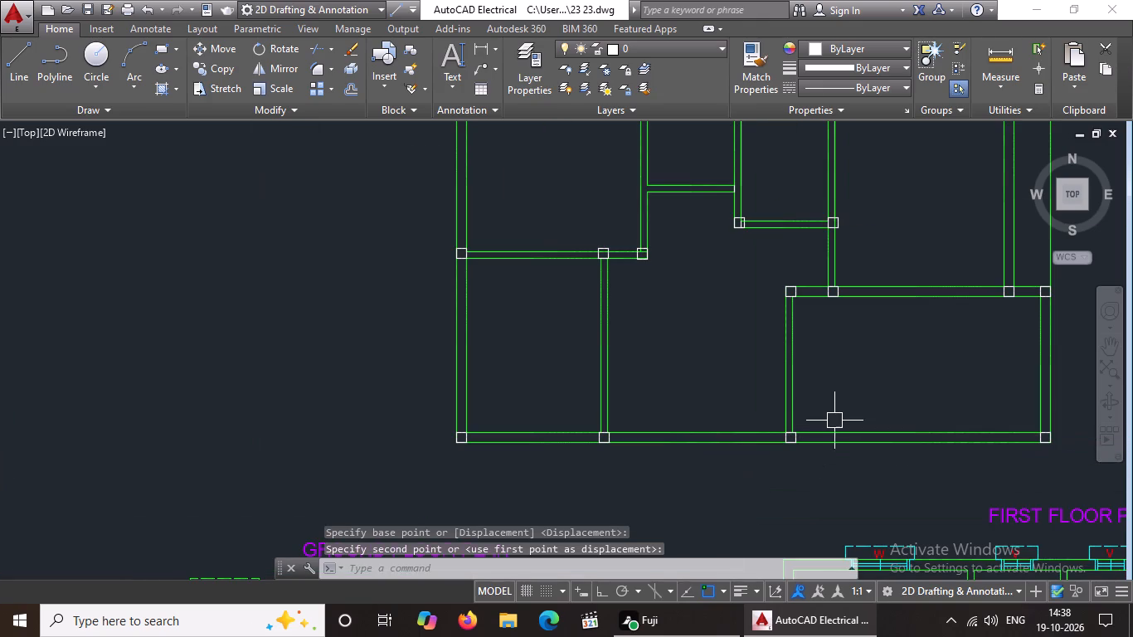
Copy the second column from the west on the north wall to both ends of the short cross wall below, south edges aligned with its south face.
middle_drag(819, 416, 726, 407)
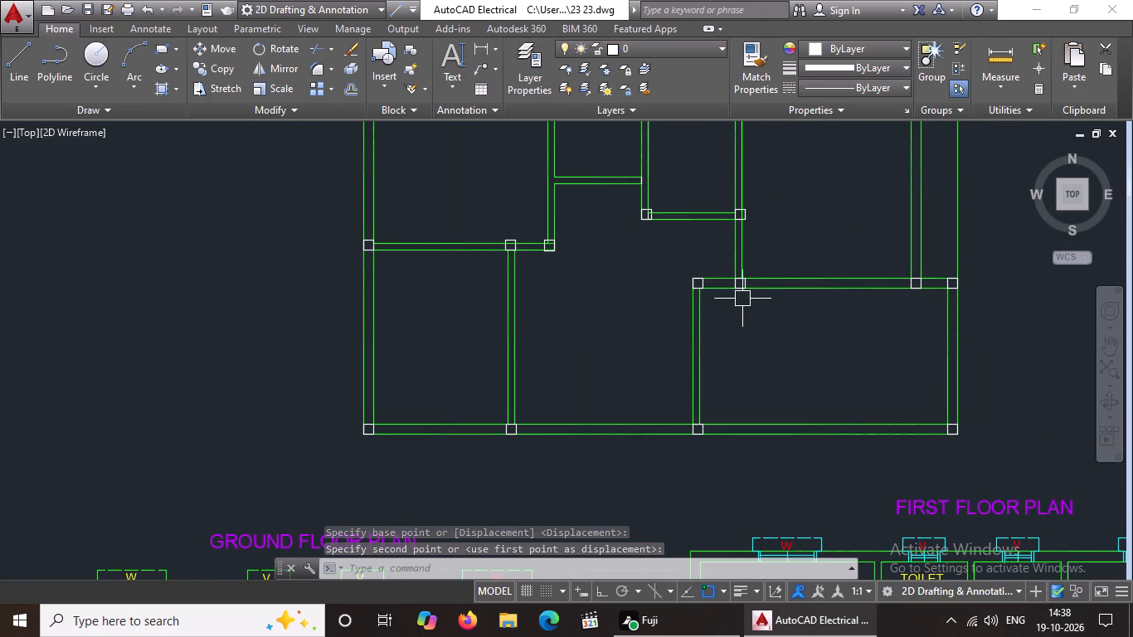
middle_drag(802, 350, 790, 408)
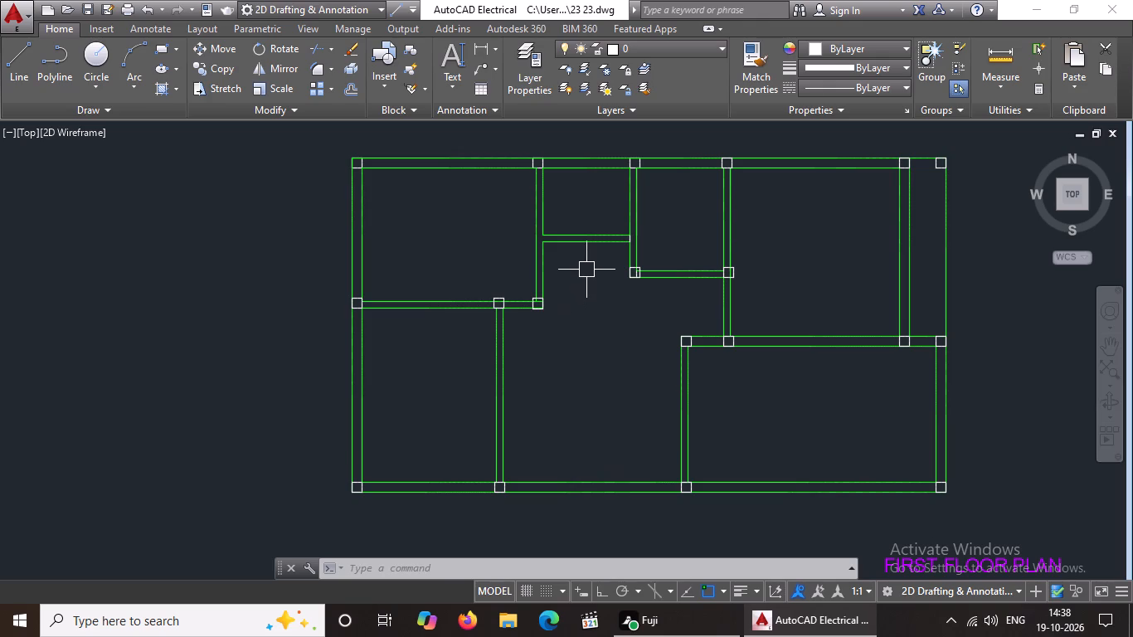
scroll(586, 270, up, 1)
middle_drag(594, 310, 614, 416)
middle_click(557, 377)
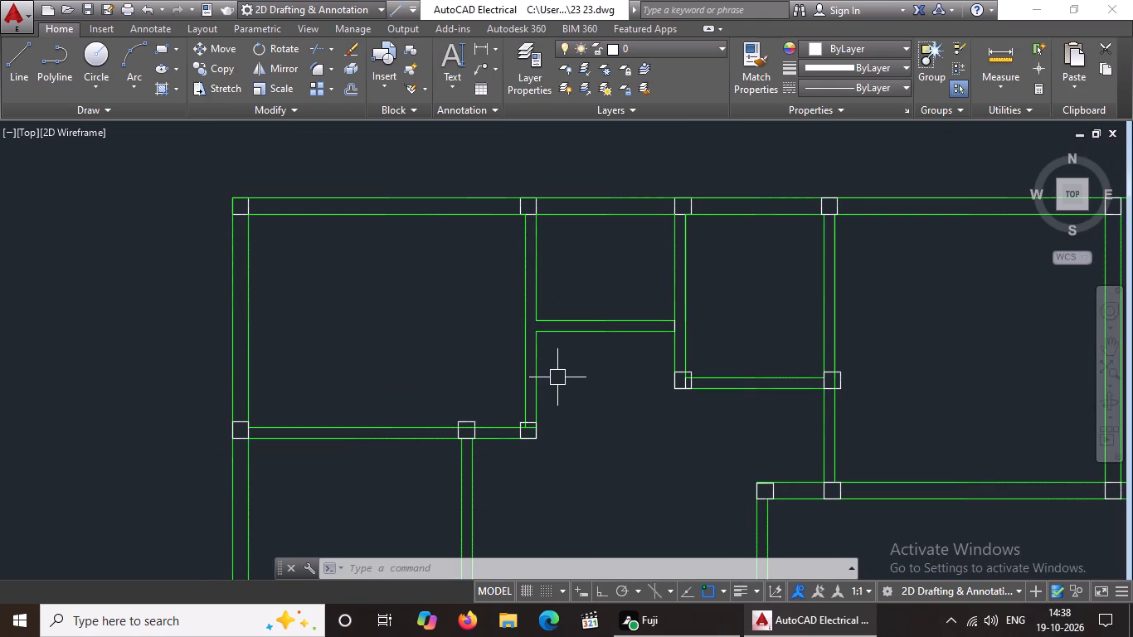
drag(498, 170, 514, 190)
click(562, 258)
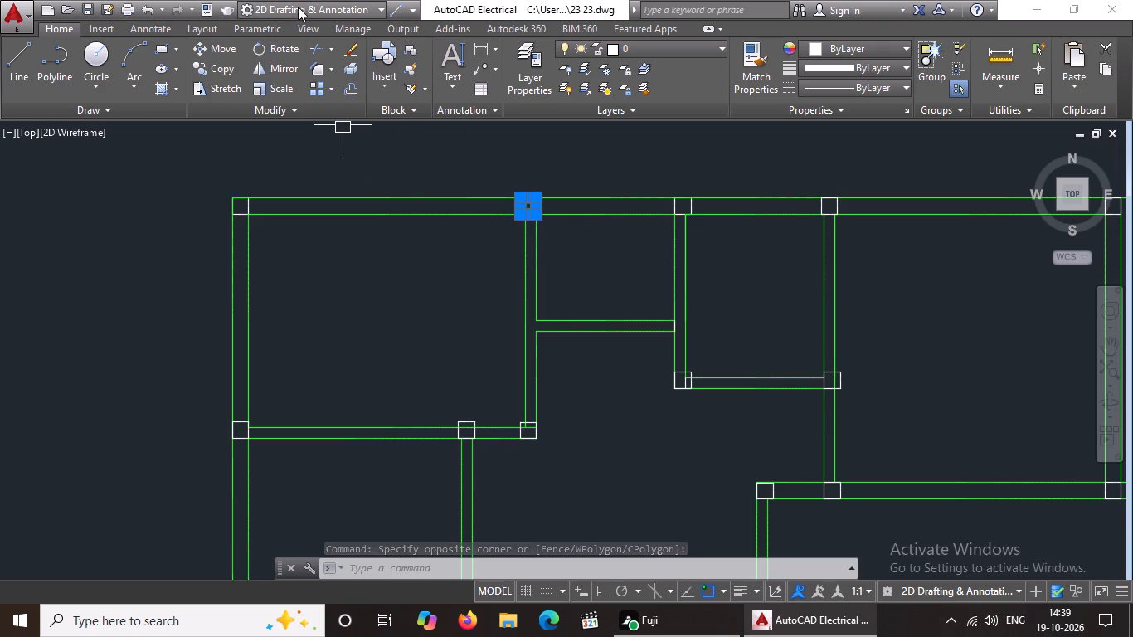
click(219, 63)
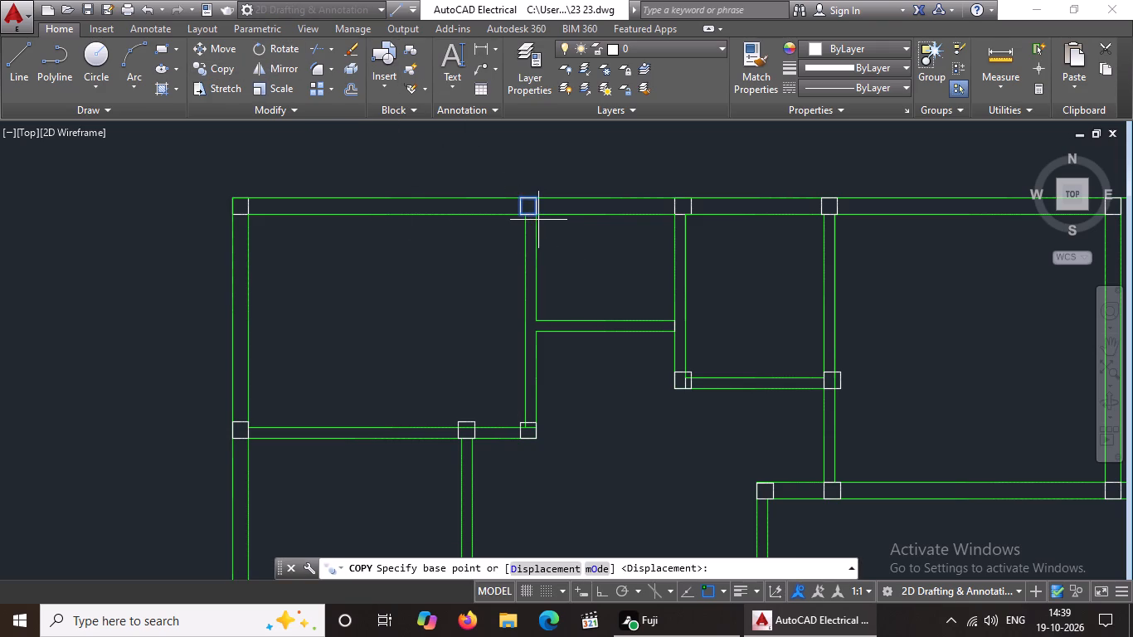
scroll(538, 220, up, 1)
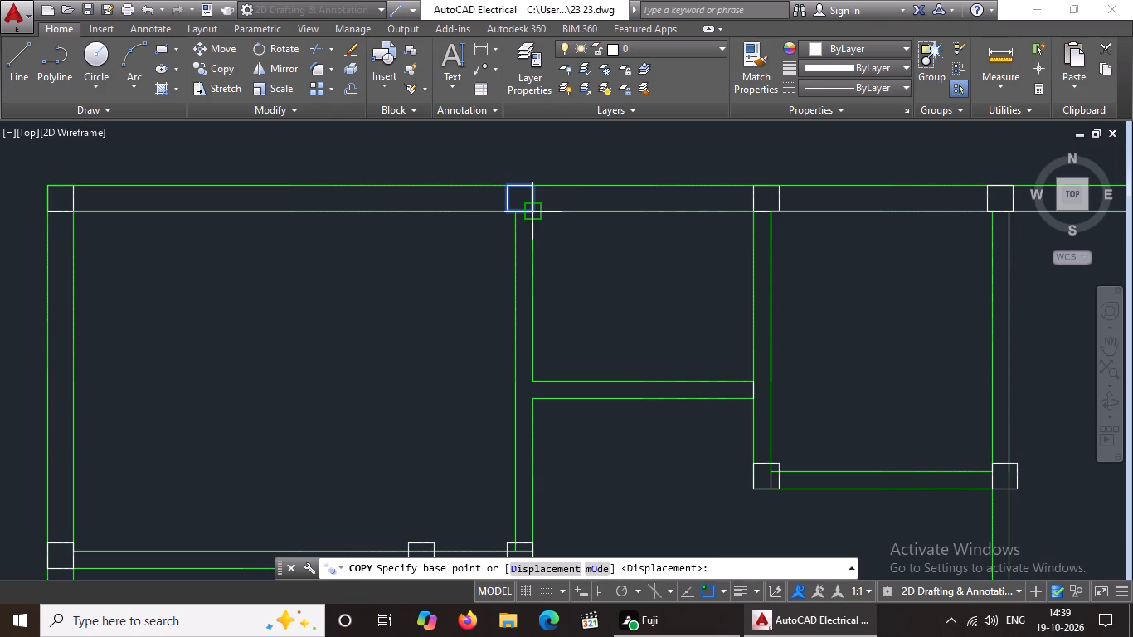
click(537, 207)
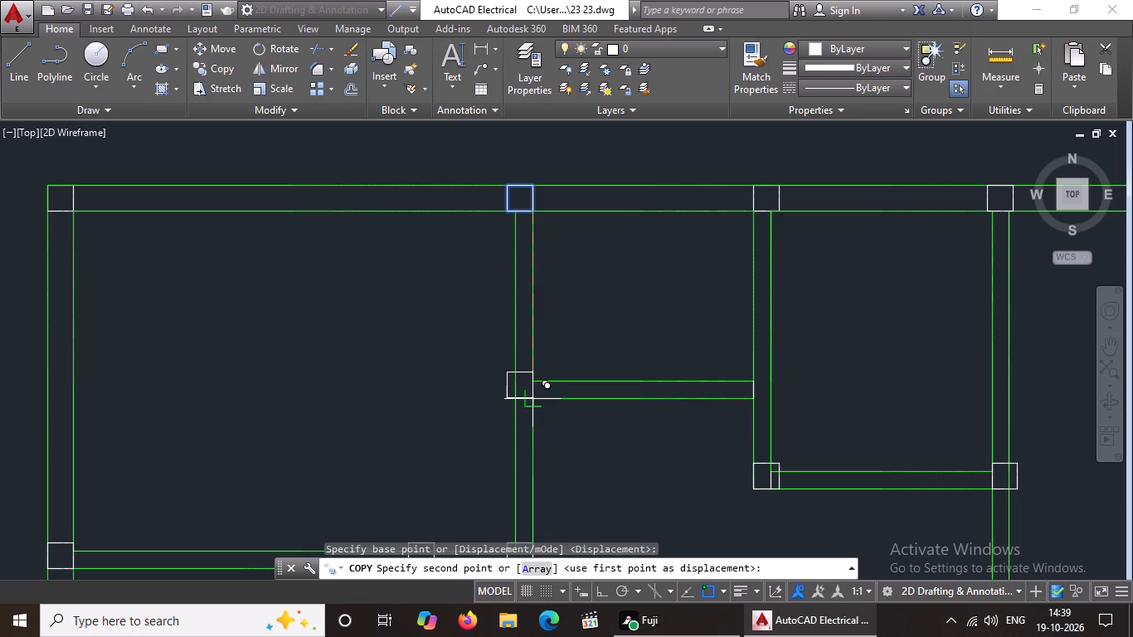
click(532, 396)
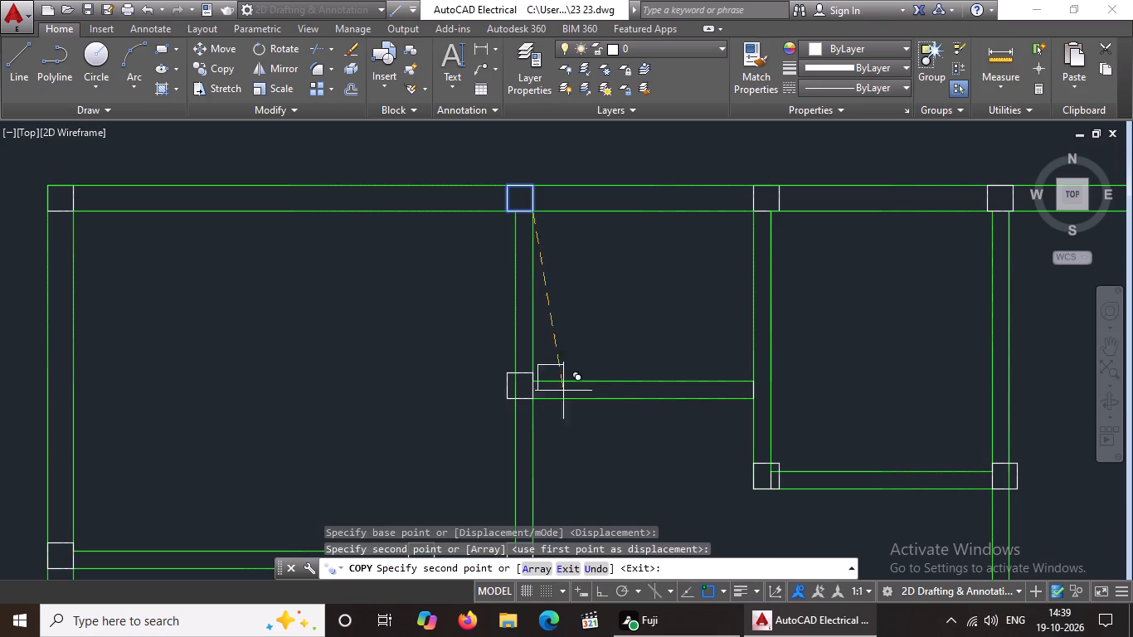
click(783, 399)
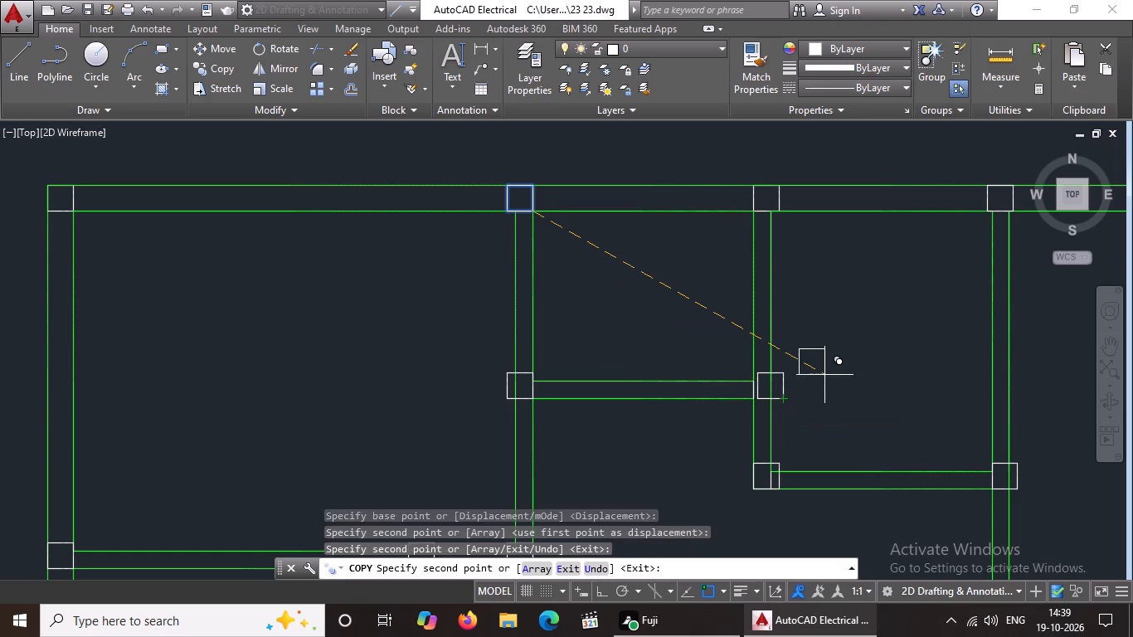
key(Escape)
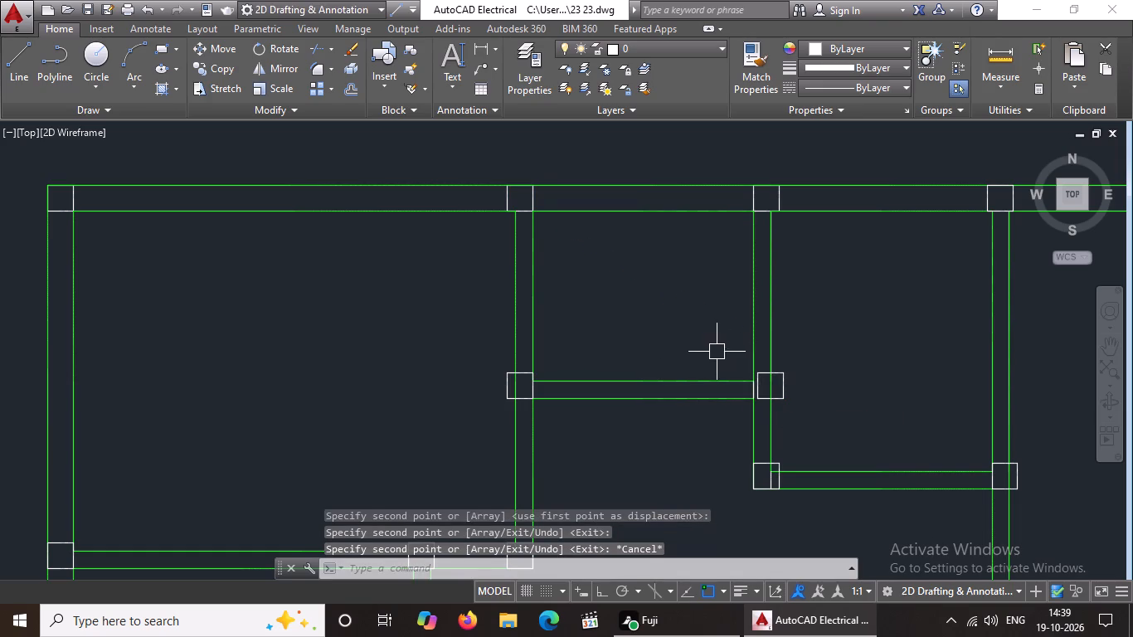
Move the new column at the short cross wall's east end west, flush with the west face of the adjoining wall.
drag(714, 350, 722, 353)
click(839, 419)
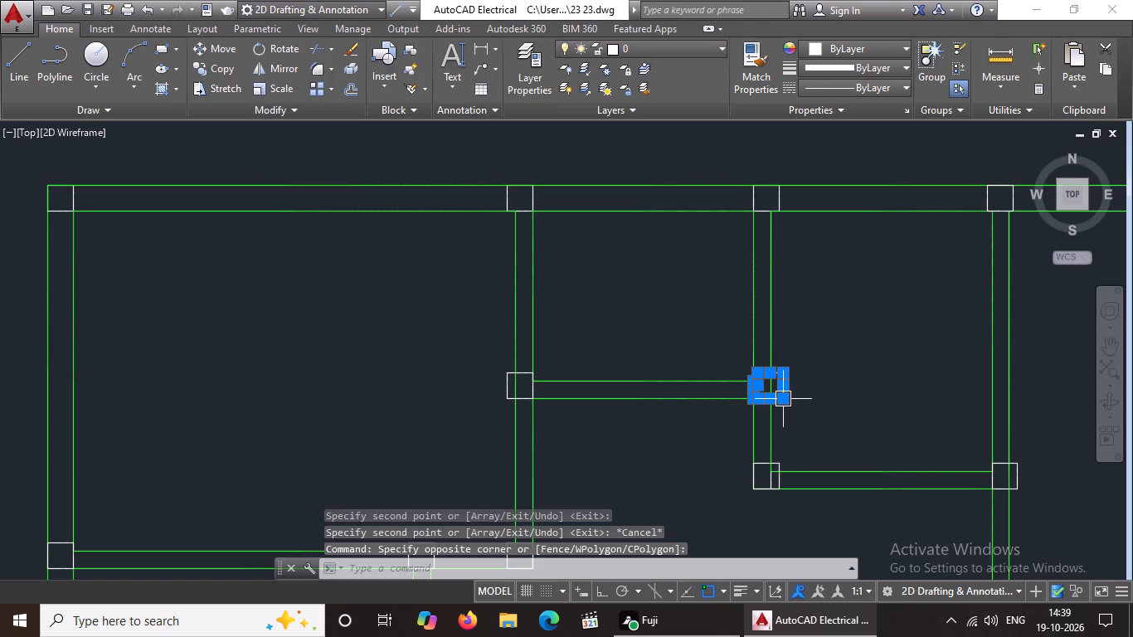
click(206, 37)
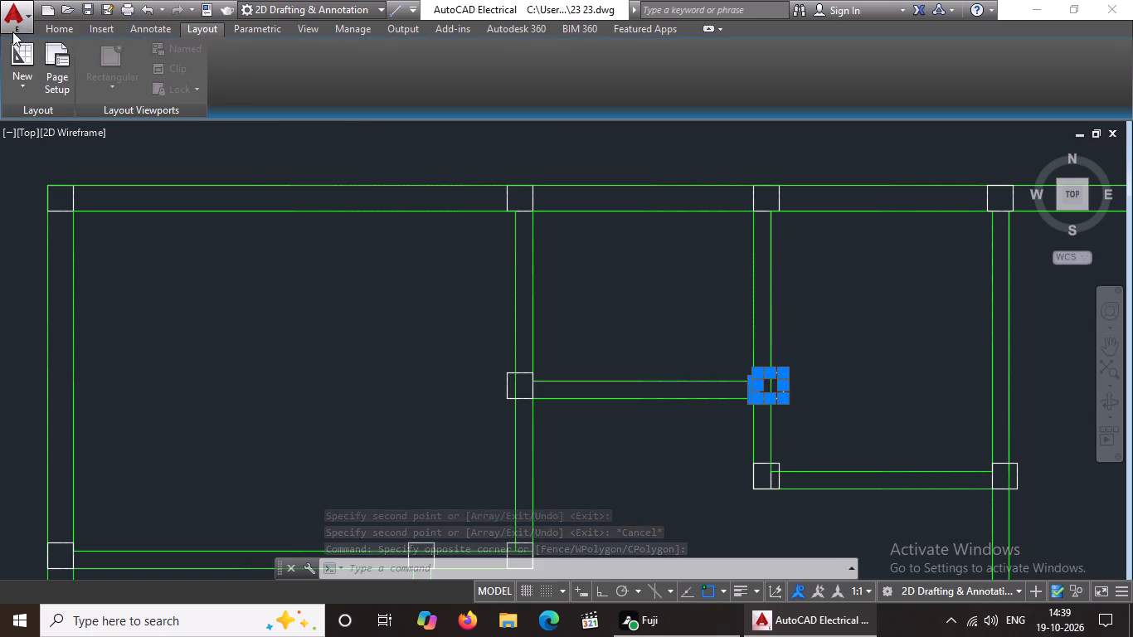
click(67, 22)
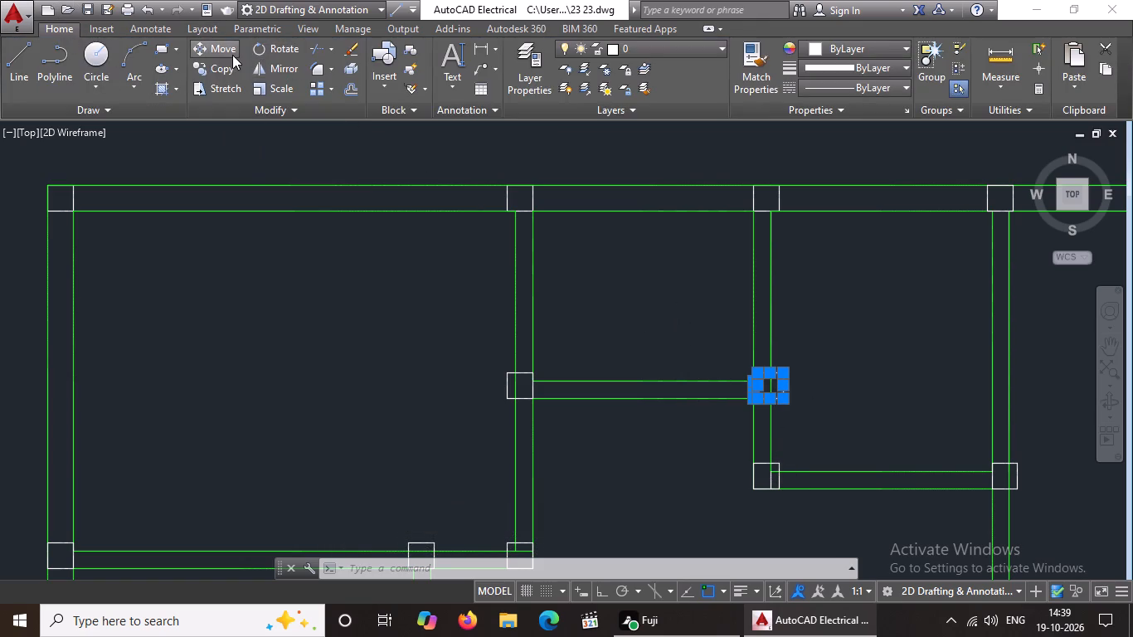
drag(226, 47, 237, 58)
scroll(809, 410, up, 2)
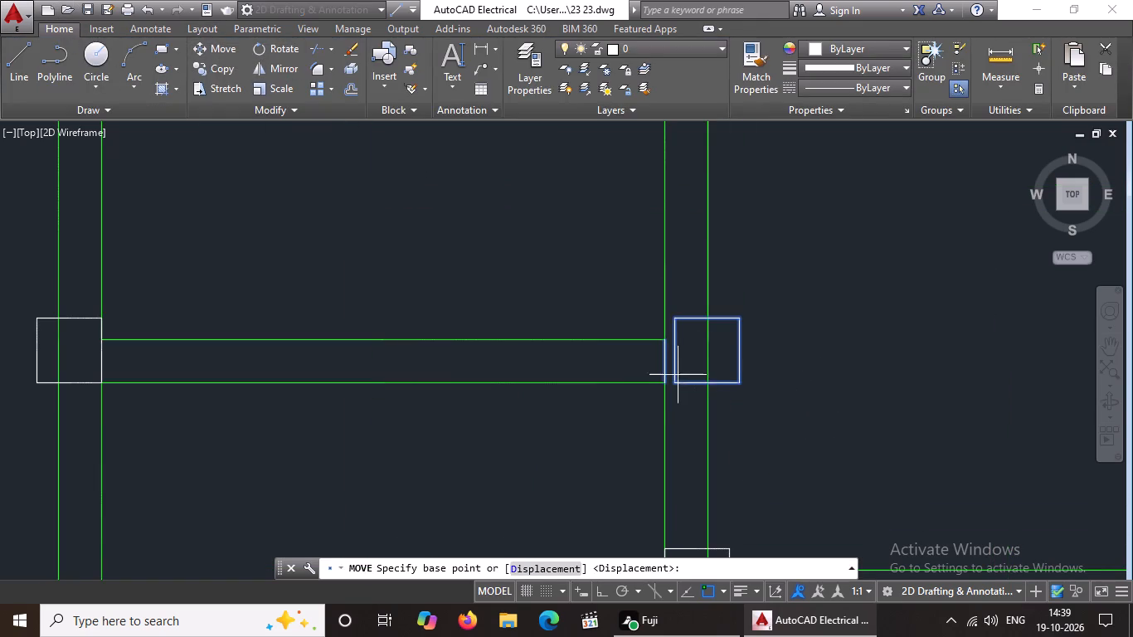
click(669, 386)
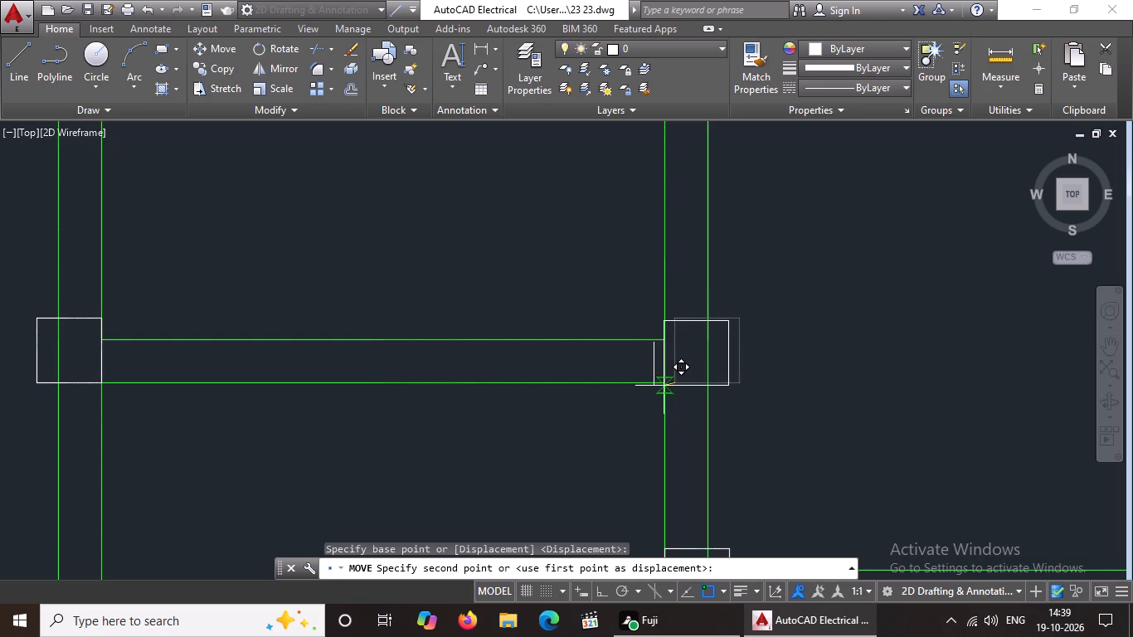
click(663, 382)
Delete the stray short vertical line beside the new column at the east end of the short cross wall.
scroll(716, 377, down, 2)
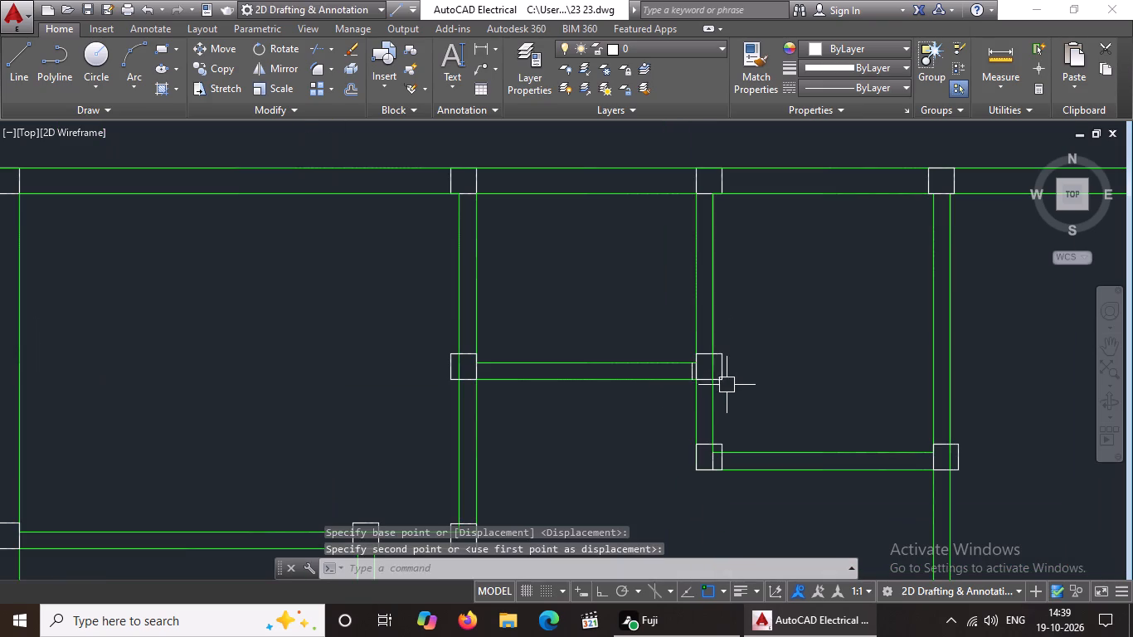
scroll(693, 383, up, 4)
click(678, 353)
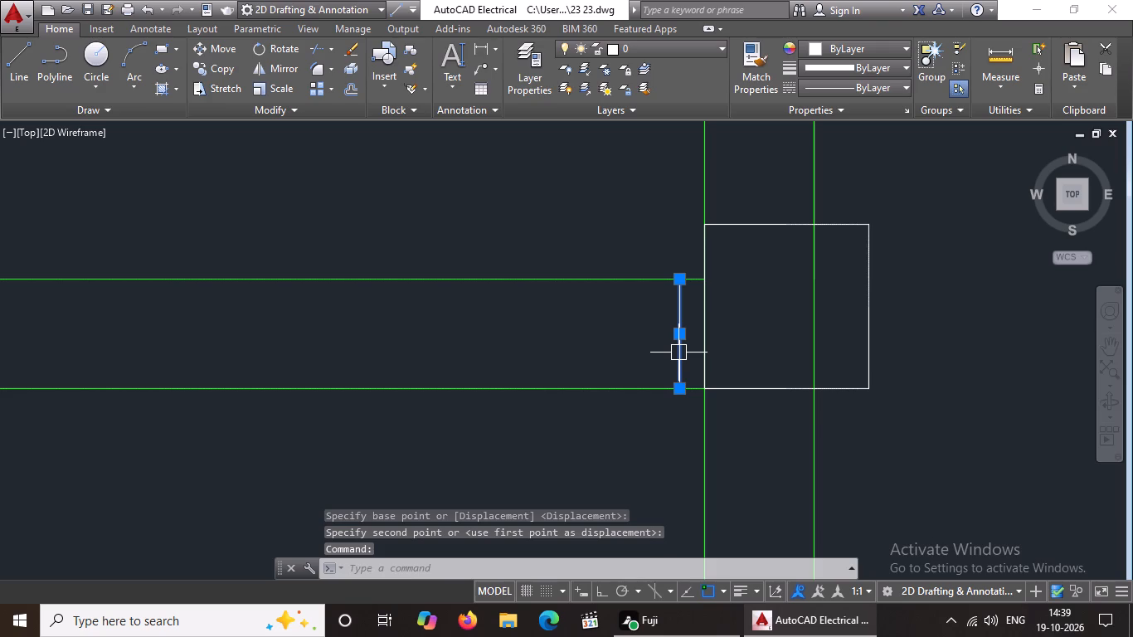
key(Delete)
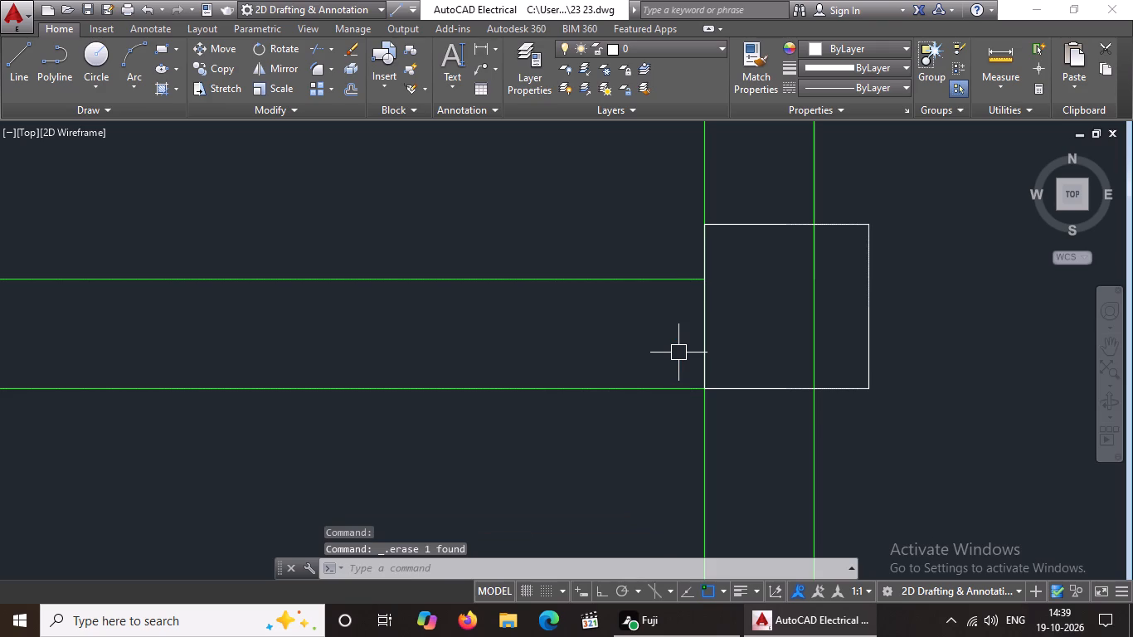
Examine the whole column layout, checking the column positions at the wall corners and junctions.
scroll(678, 353, down, 4)
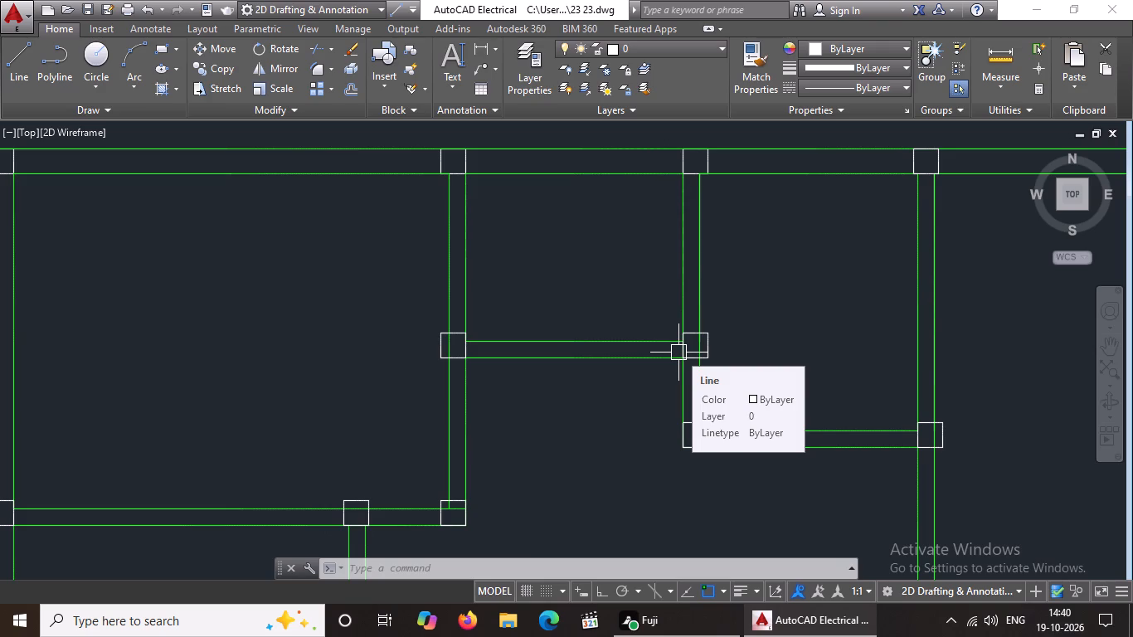
scroll(678, 355, down, 2)
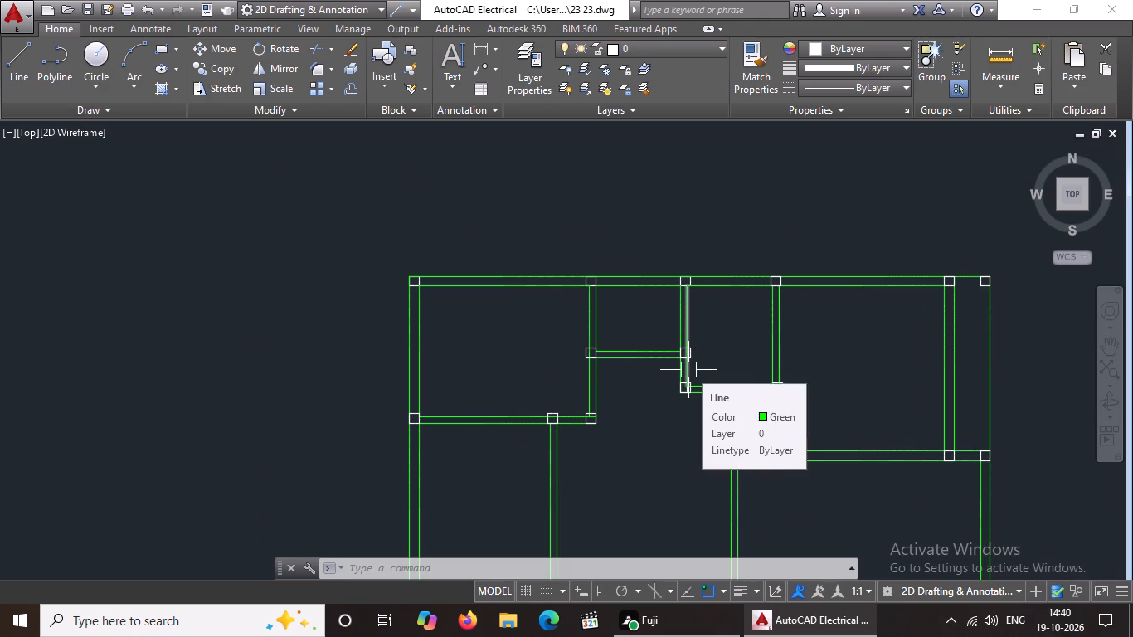
scroll(688, 370, down, 3)
middle_drag(644, 421, 649, 401)
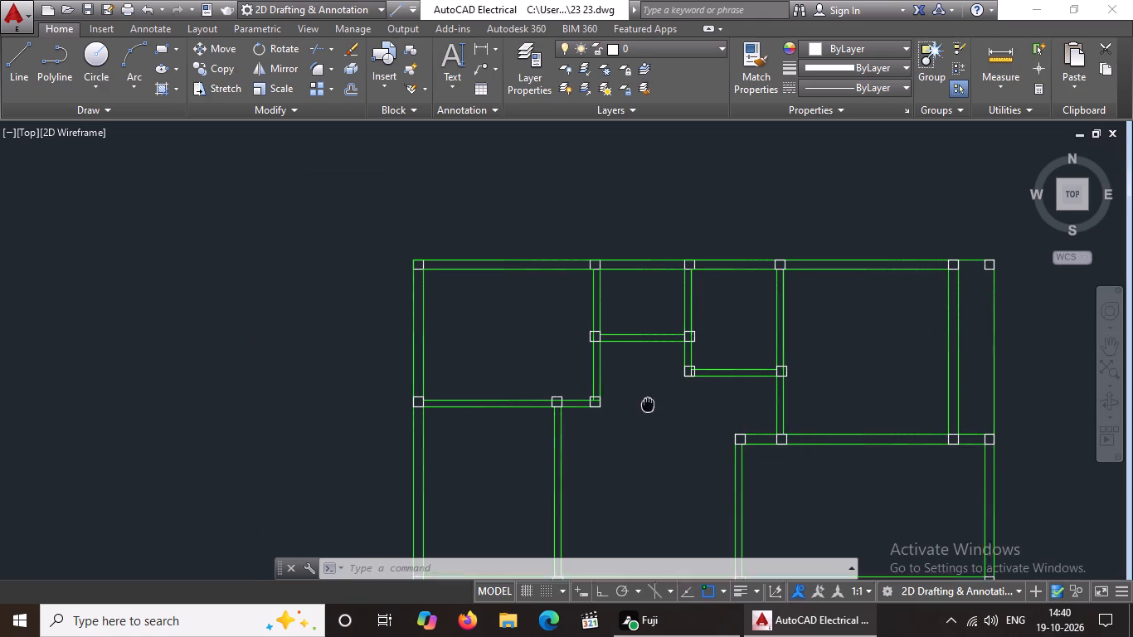
middle_drag(649, 401, 654, 380)
scroll(659, 371, down, 2)
middle_drag(673, 437, 659, 391)
scroll(672, 428, up, 1)
scroll(656, 385, down, 2)
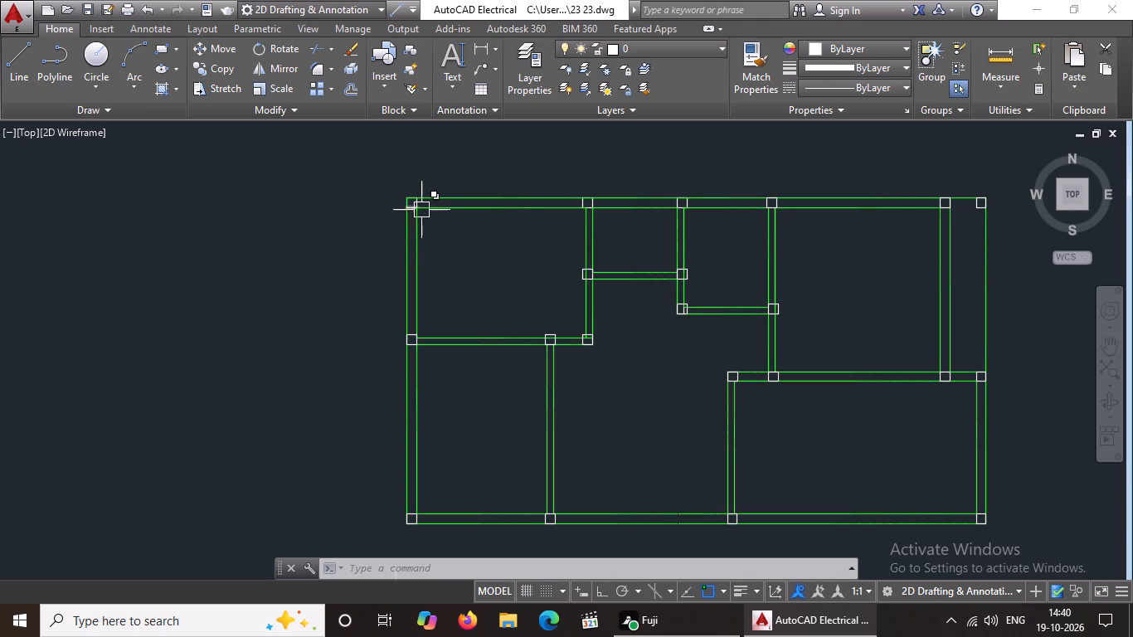
Draw two crossing diagonal lines between opposite corners of the northwest corner column.
scroll(421, 210, up, 3)
drag(21, 71, 22, 84)
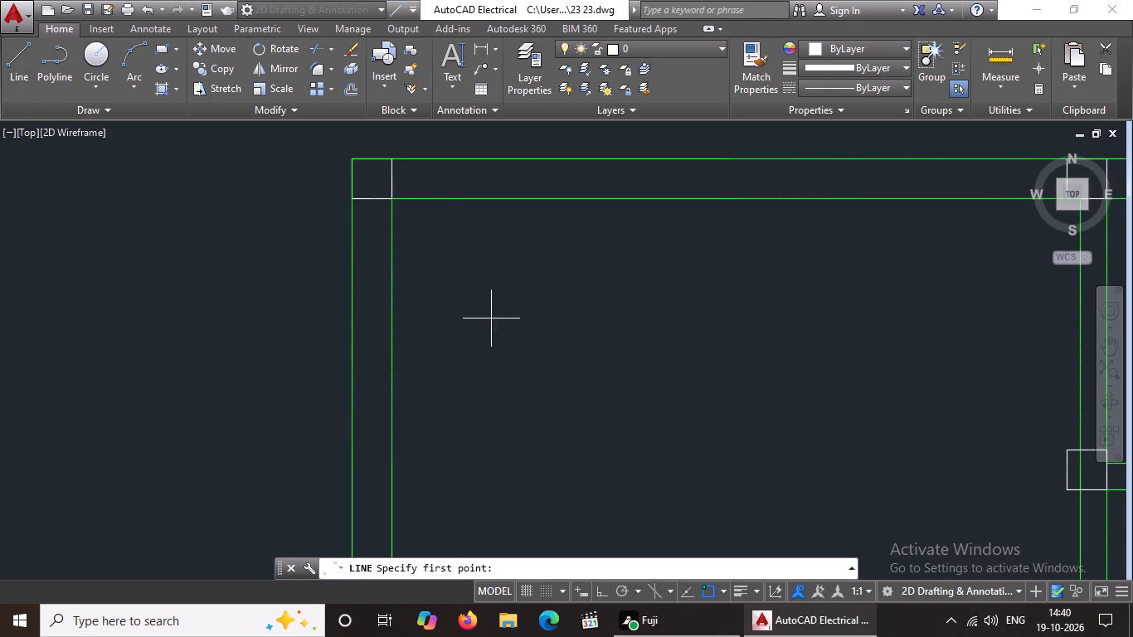
middle_drag(451, 349, 416, 562)
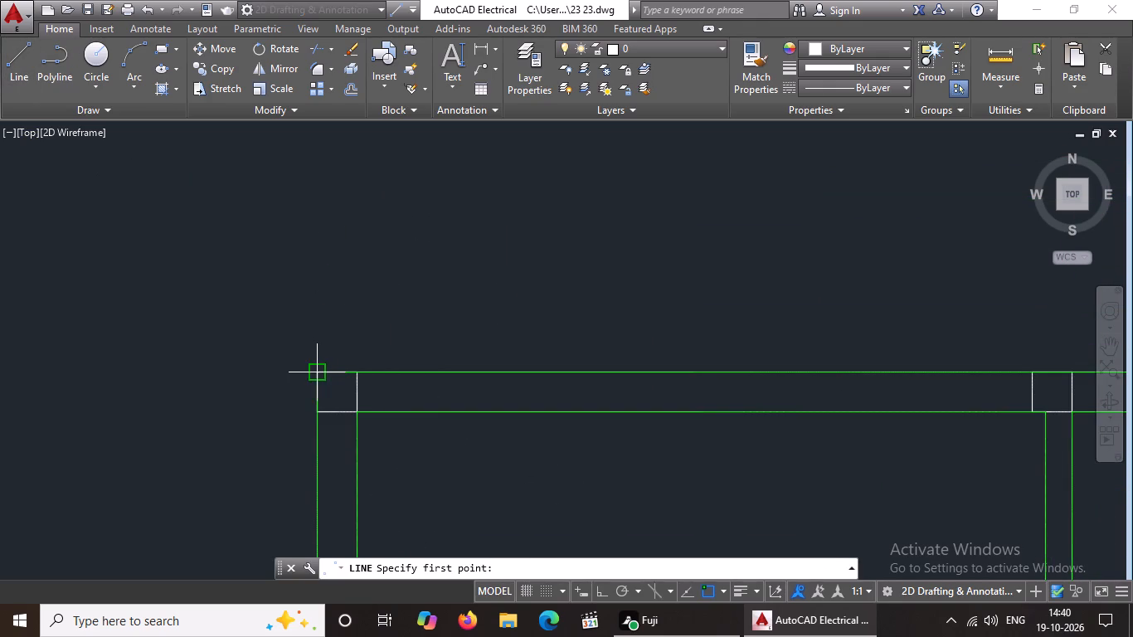
click(315, 373)
click(357, 412)
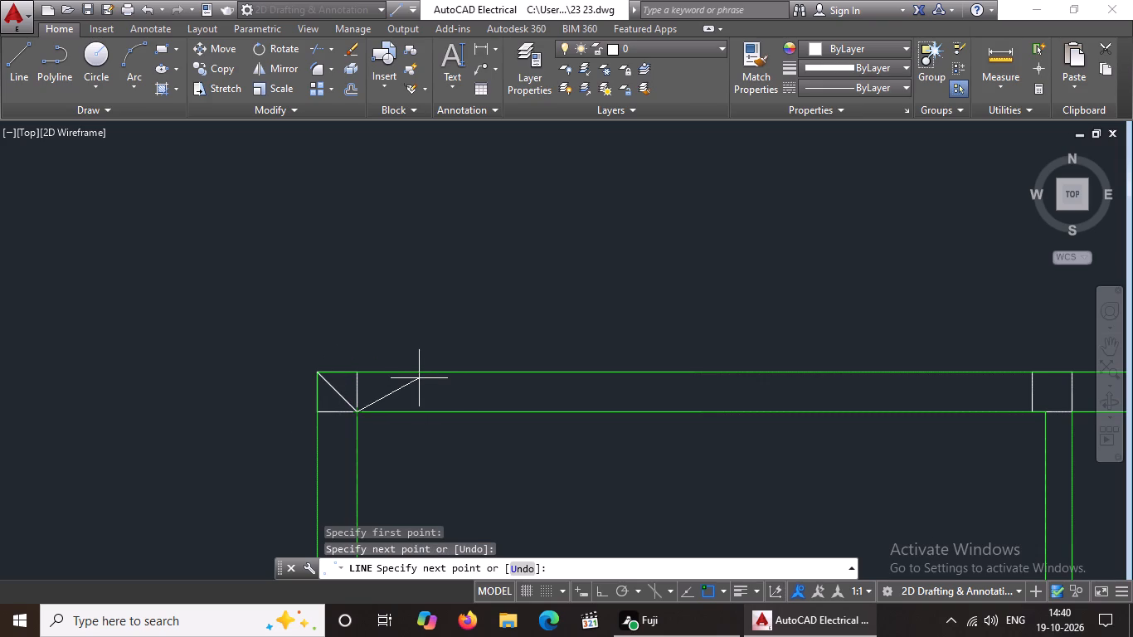
key(Escape)
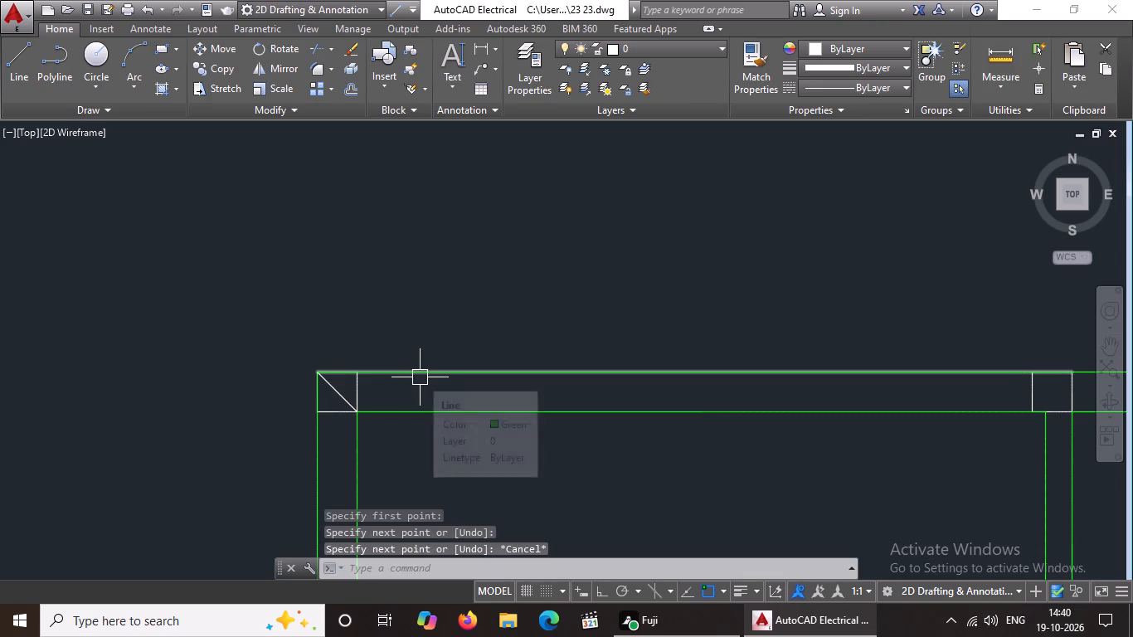
key(l)
key(Return)
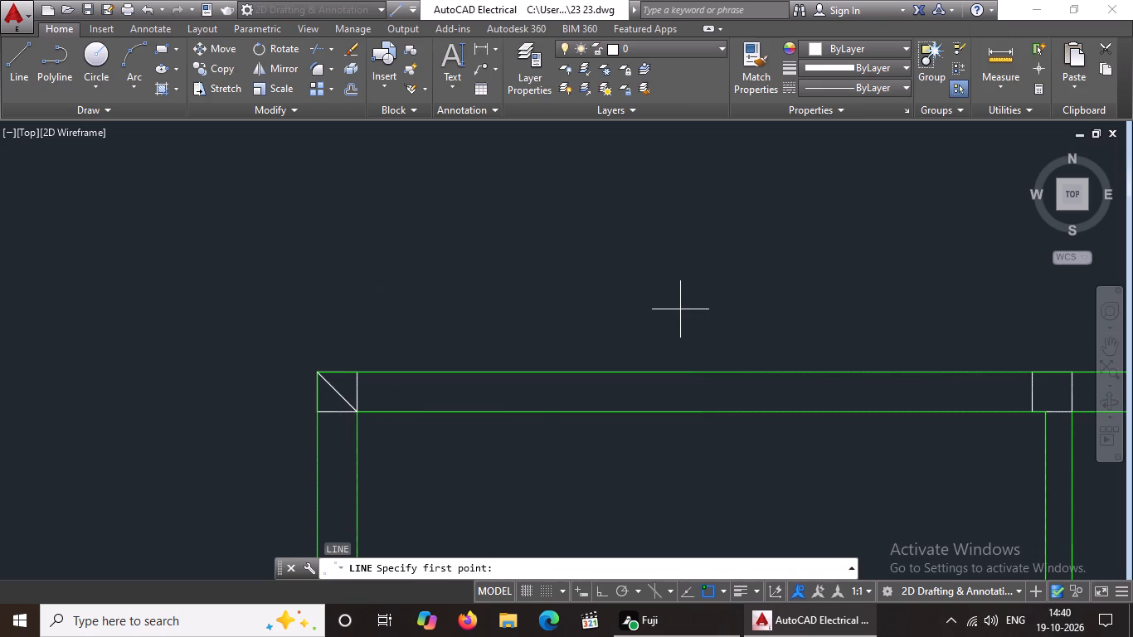
click(317, 413)
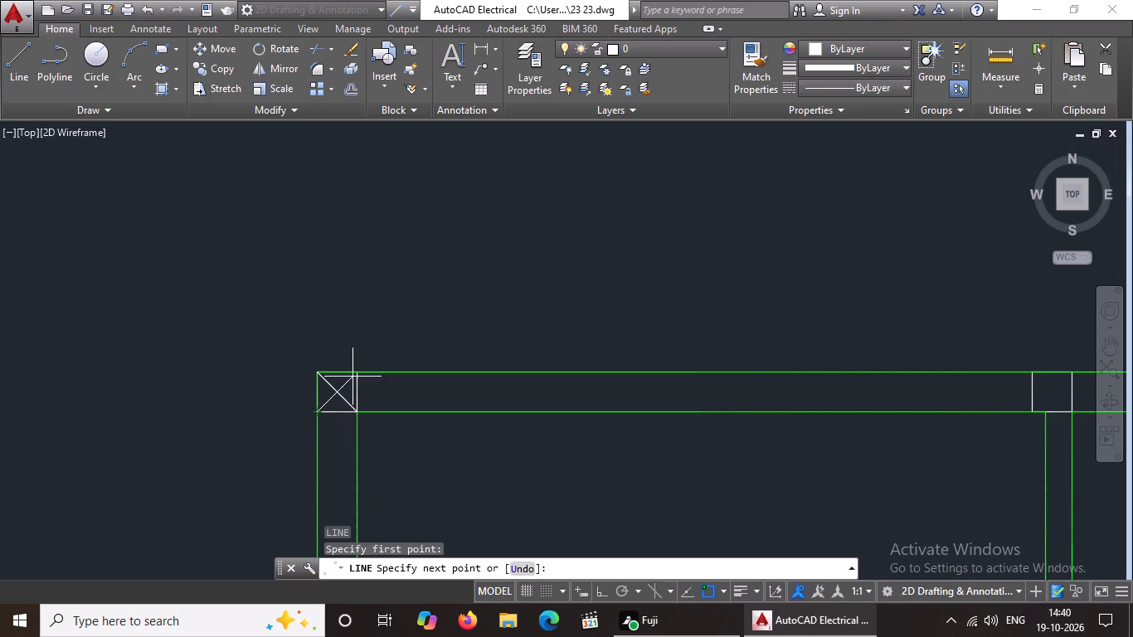
click(355, 379)
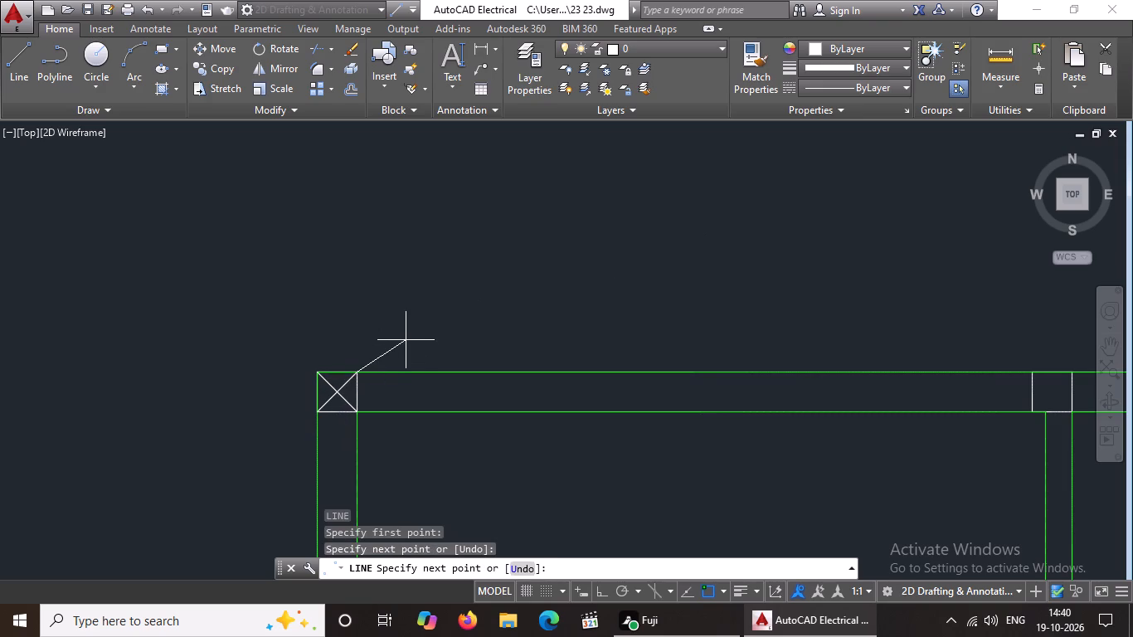
key(Escape)
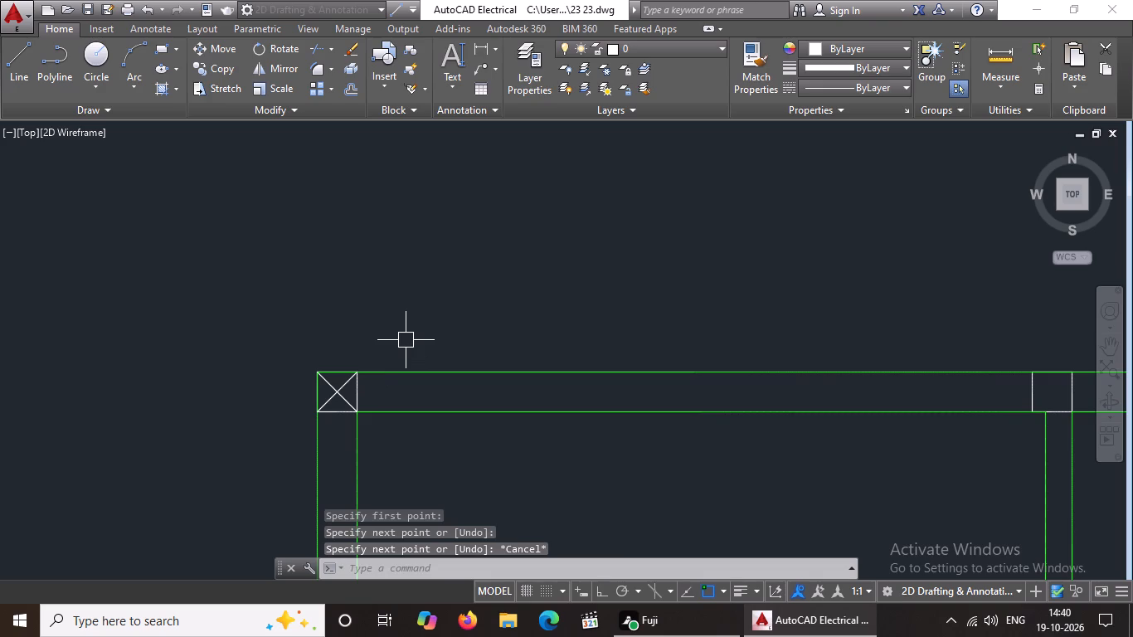
Draw two crossing diagonal lines between opposite corners of the west wall's middle column, at the cross wall junction.
scroll(410, 338, down, 1)
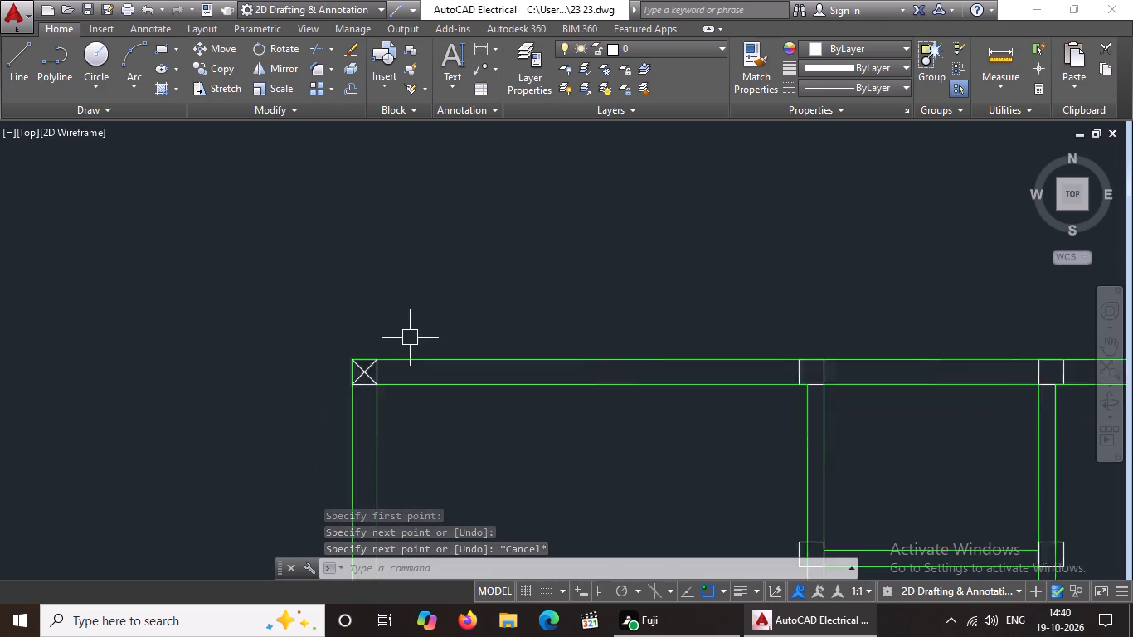
scroll(410, 338, down, 1)
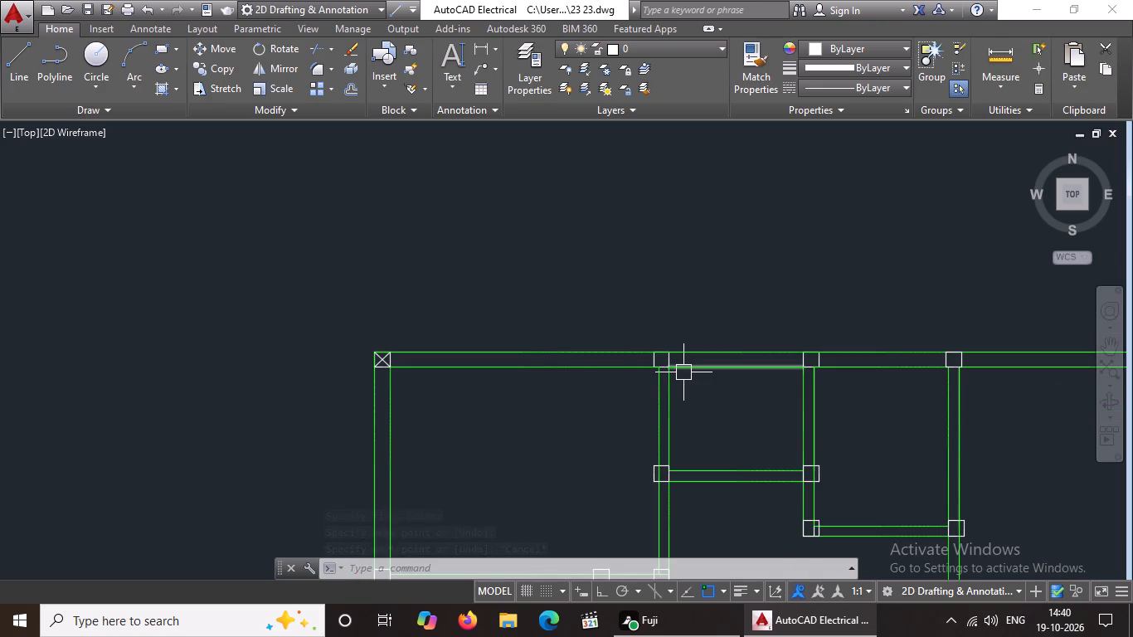
middle_drag(518, 456, 605, 295)
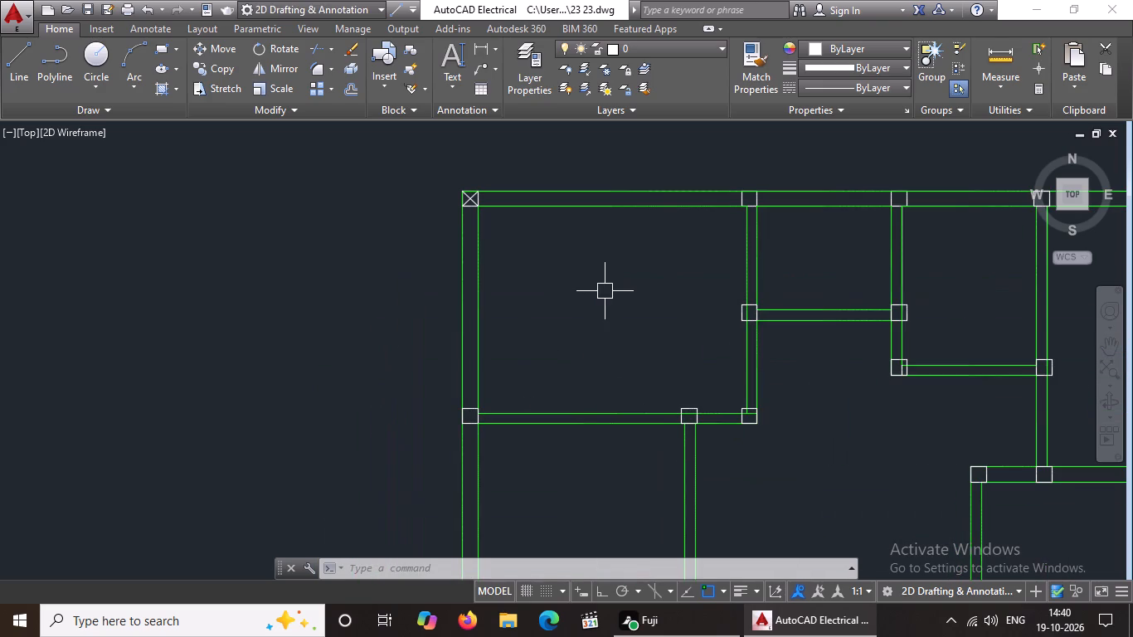
scroll(542, 350, down, 1)
middle_drag(548, 467, 568, 339)
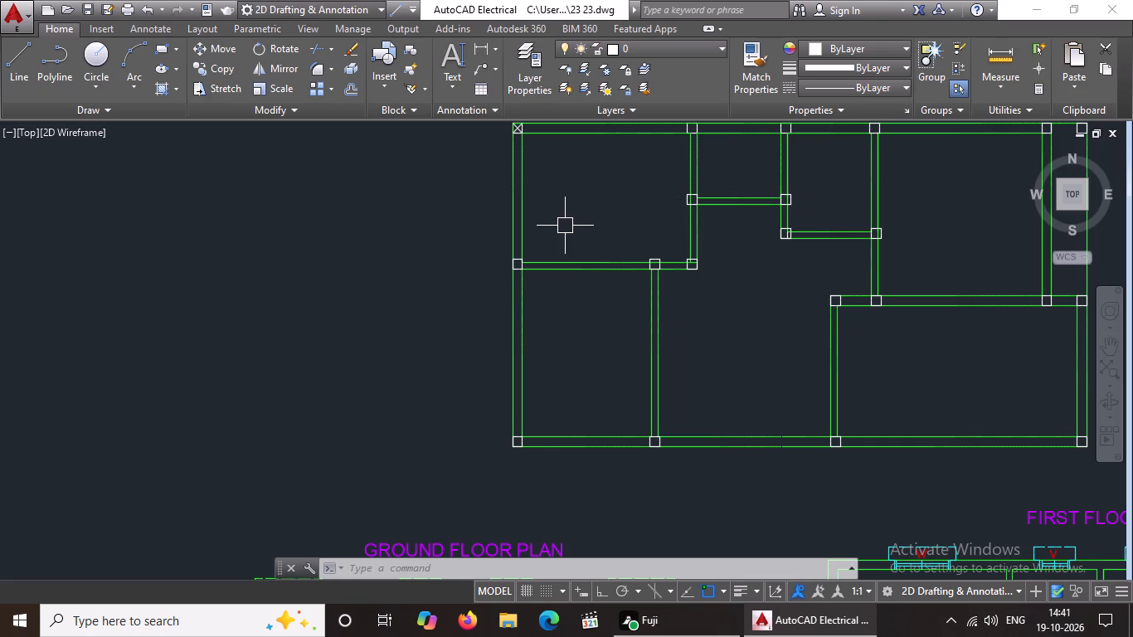
middle_drag(565, 236, 547, 360)
scroll(496, 386, up, 3)
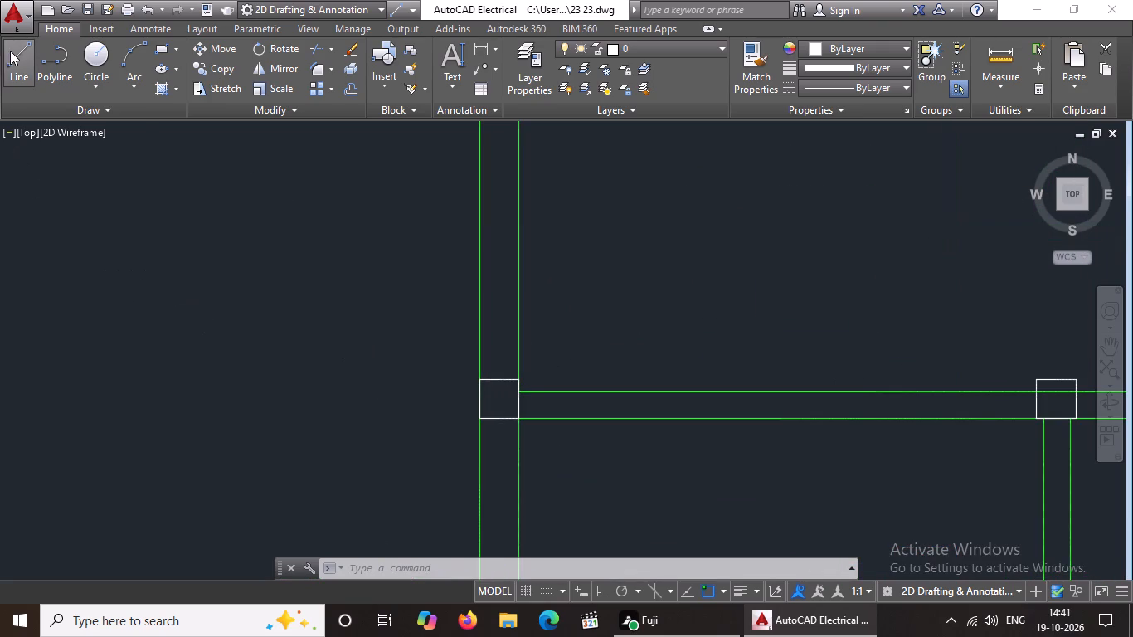
click(12, 54)
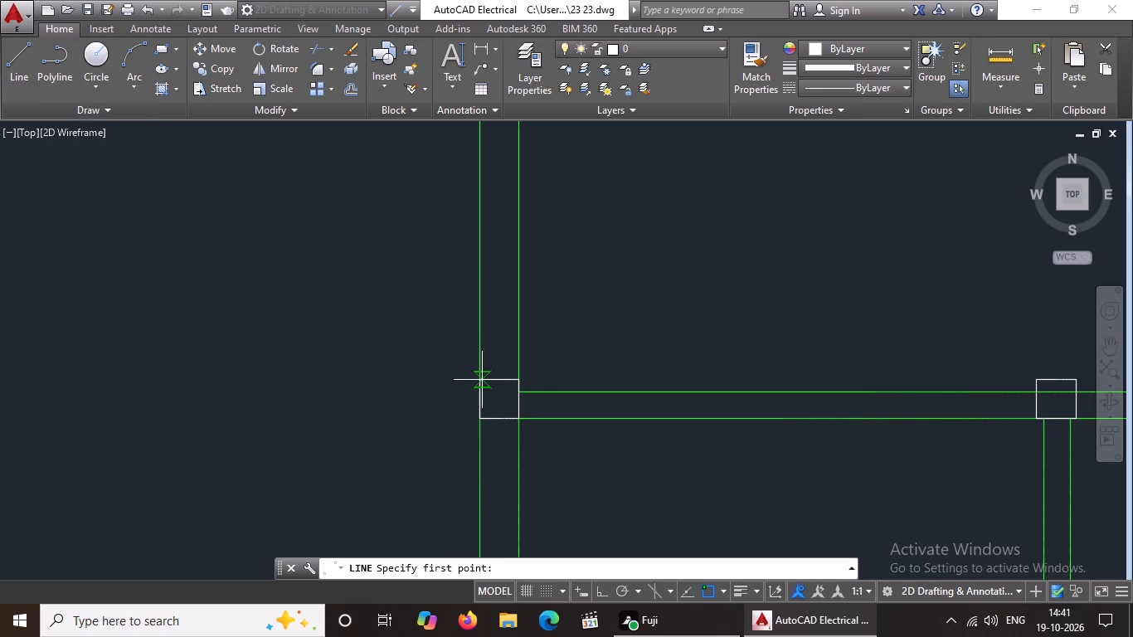
scroll(542, 367, down, 4)
scroll(532, 371, up, 2)
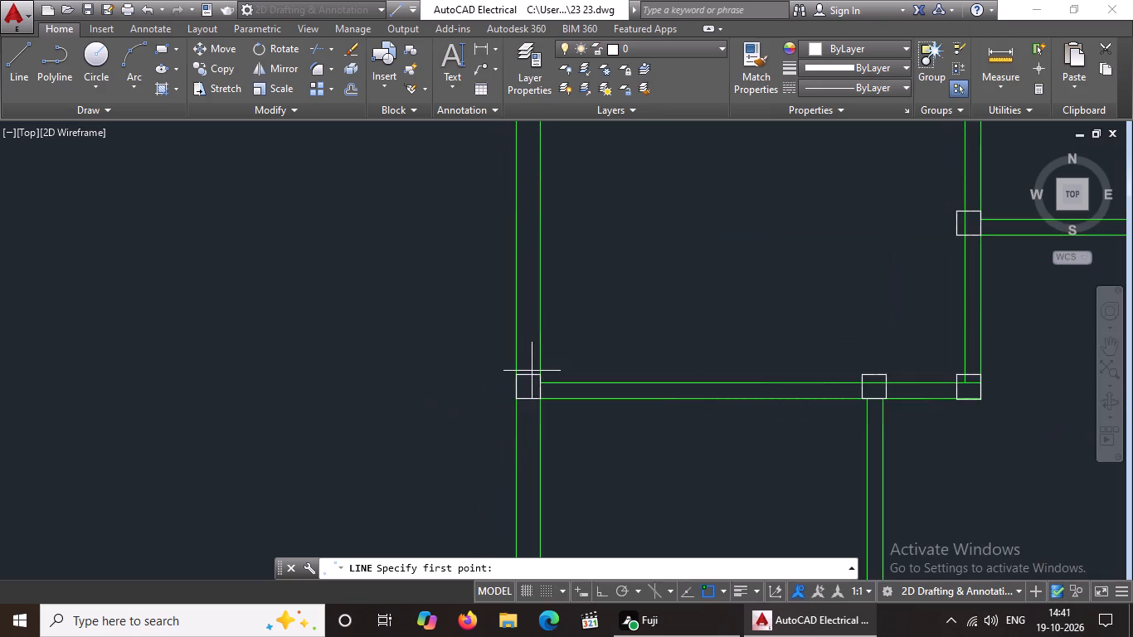
scroll(530, 370, up, 1)
click(503, 419)
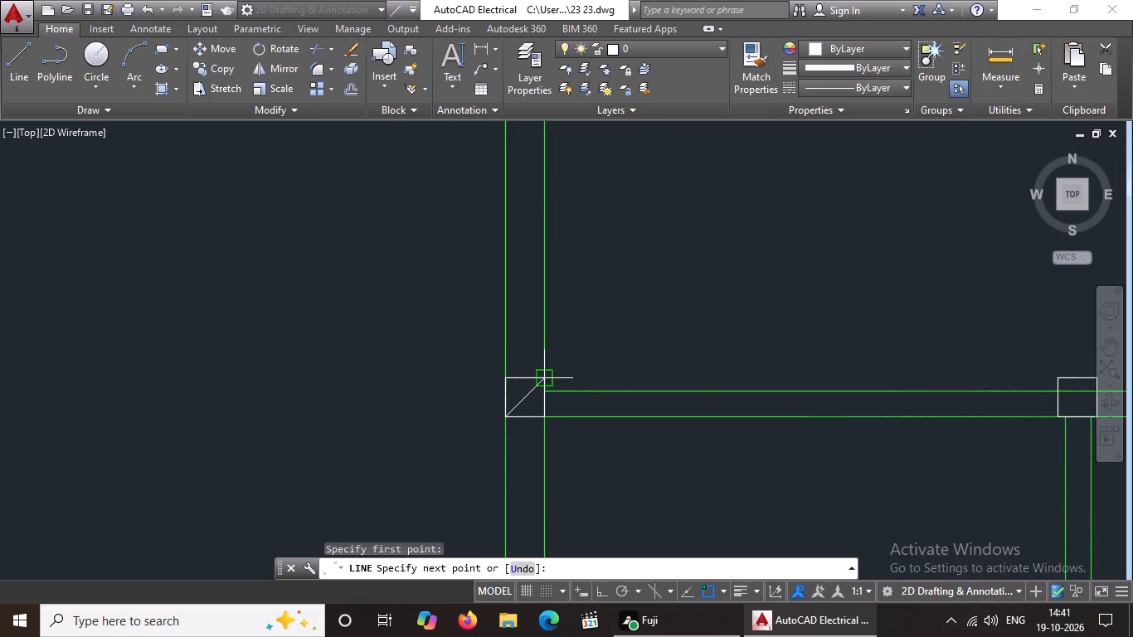
click(543, 377)
key(Escape)
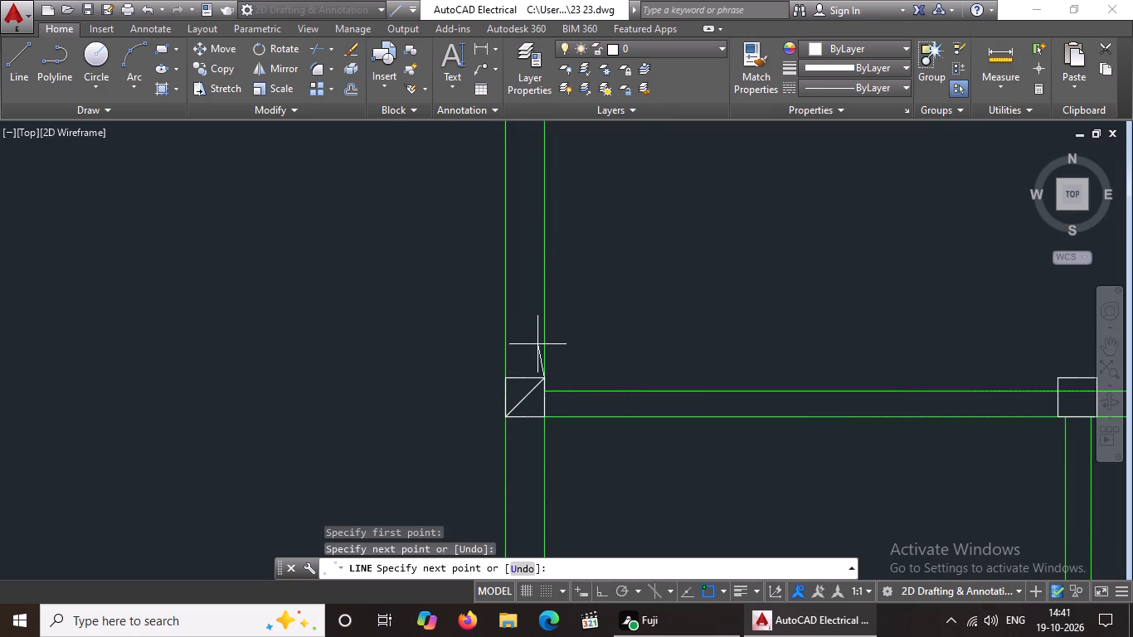
click(17, 63)
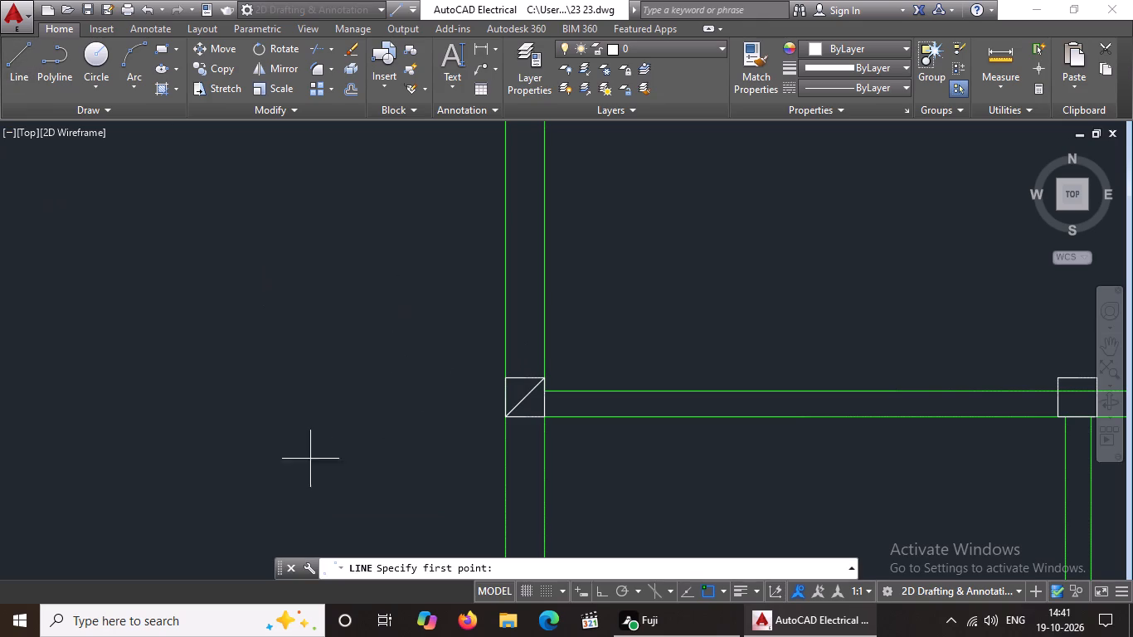
click(506, 379)
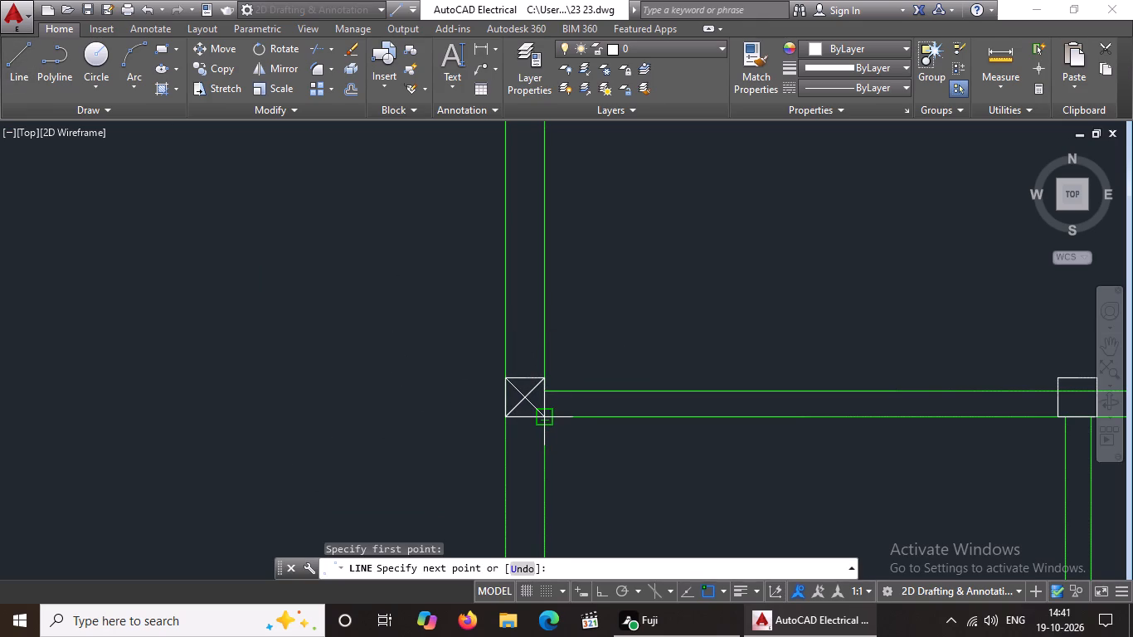
click(542, 421)
scroll(605, 396, down, 2)
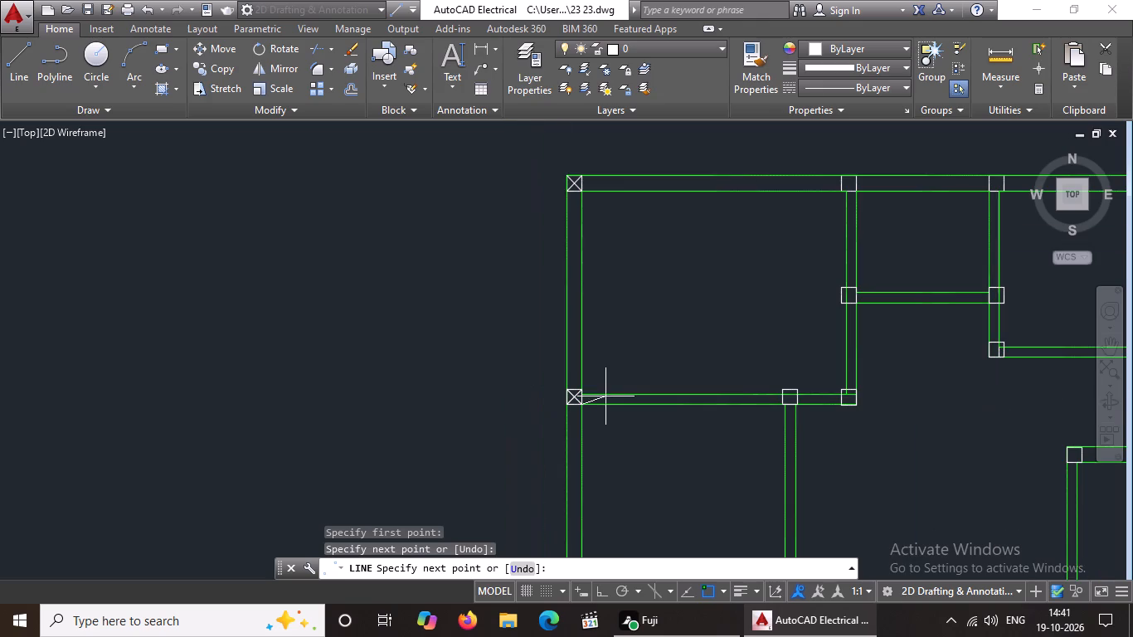
right_click(605, 396)
key(Escape)
scroll(605, 396, down, 4)
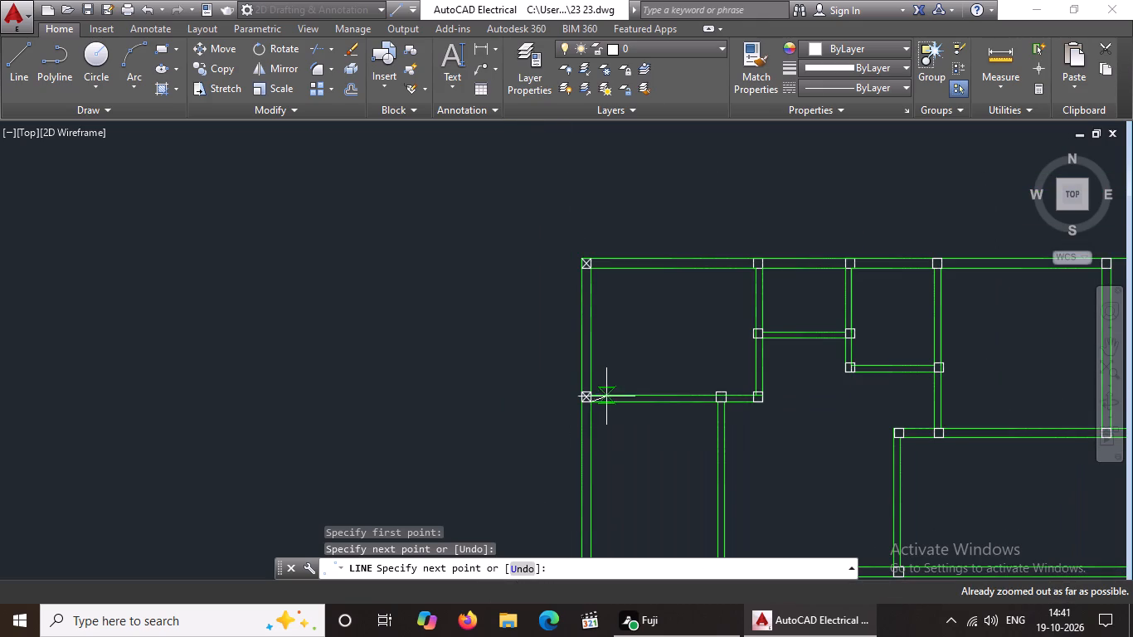
key(Escape)
Draw two crossing diagonal lines between opposite corners of the southwest corner column.
scroll(614, 440, down, 2)
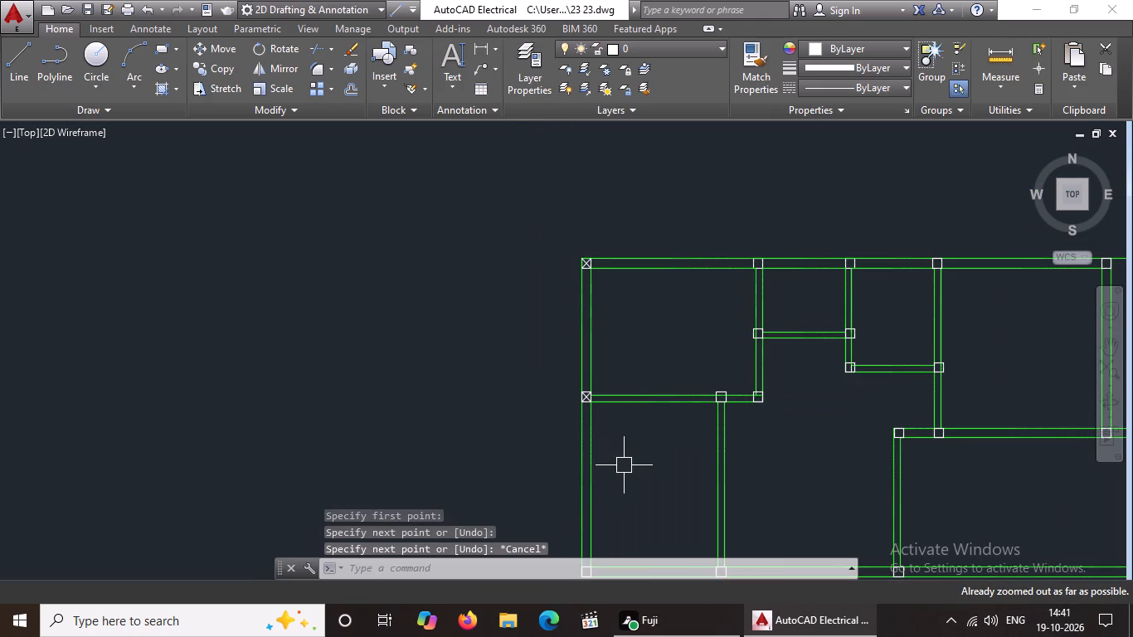
middle_drag(624, 461, 604, 364)
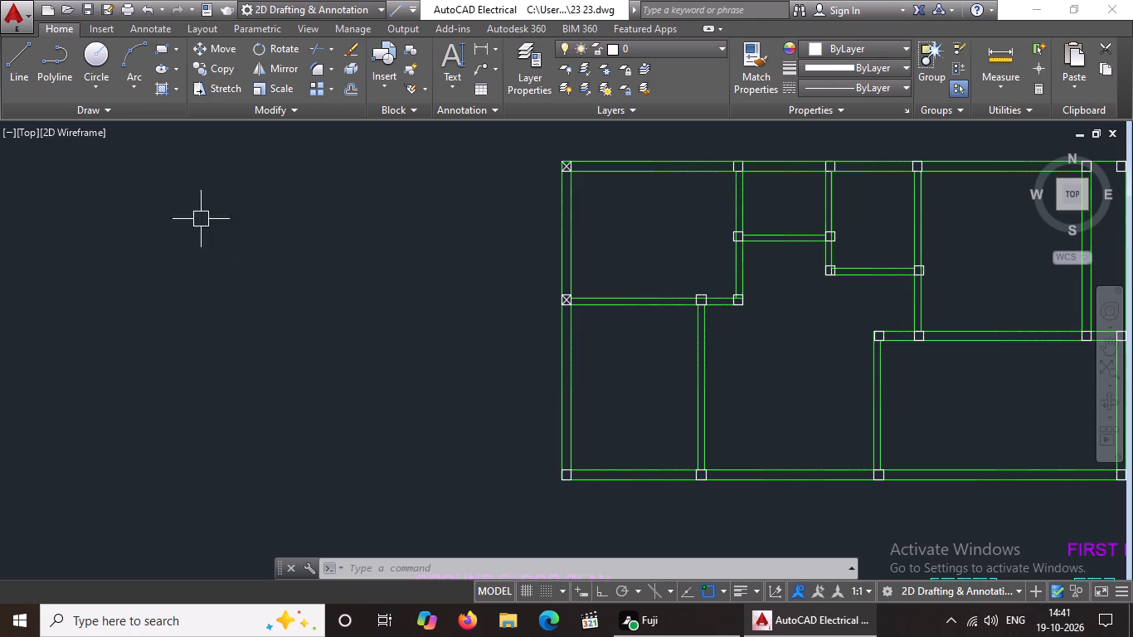
click(6, 64)
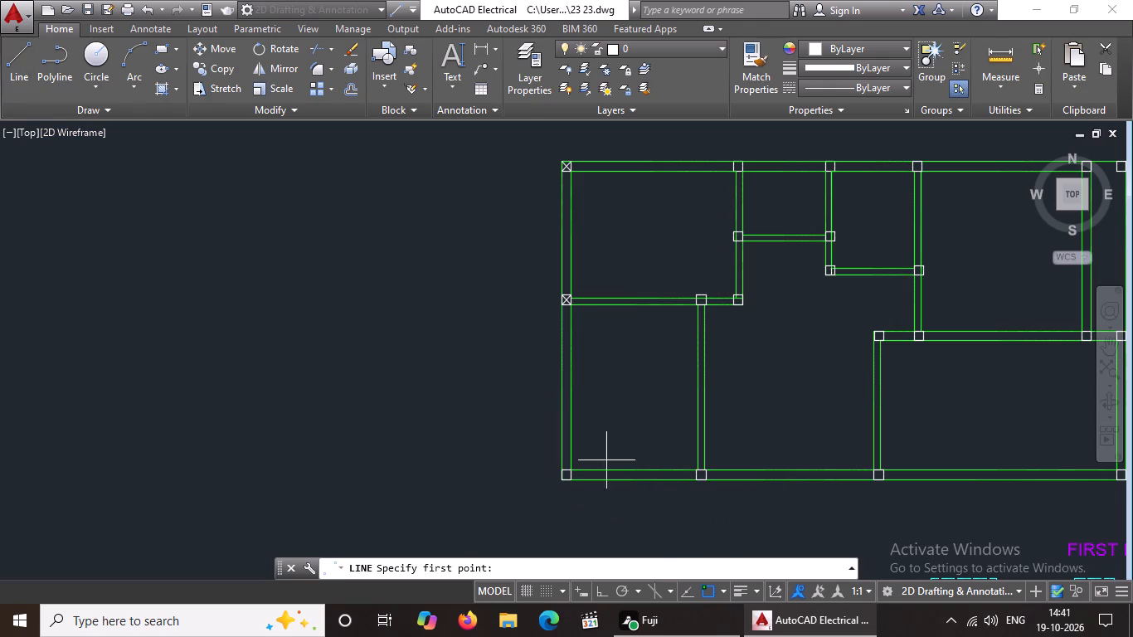
scroll(599, 459, up, 2)
drag(503, 516, 517, 498)
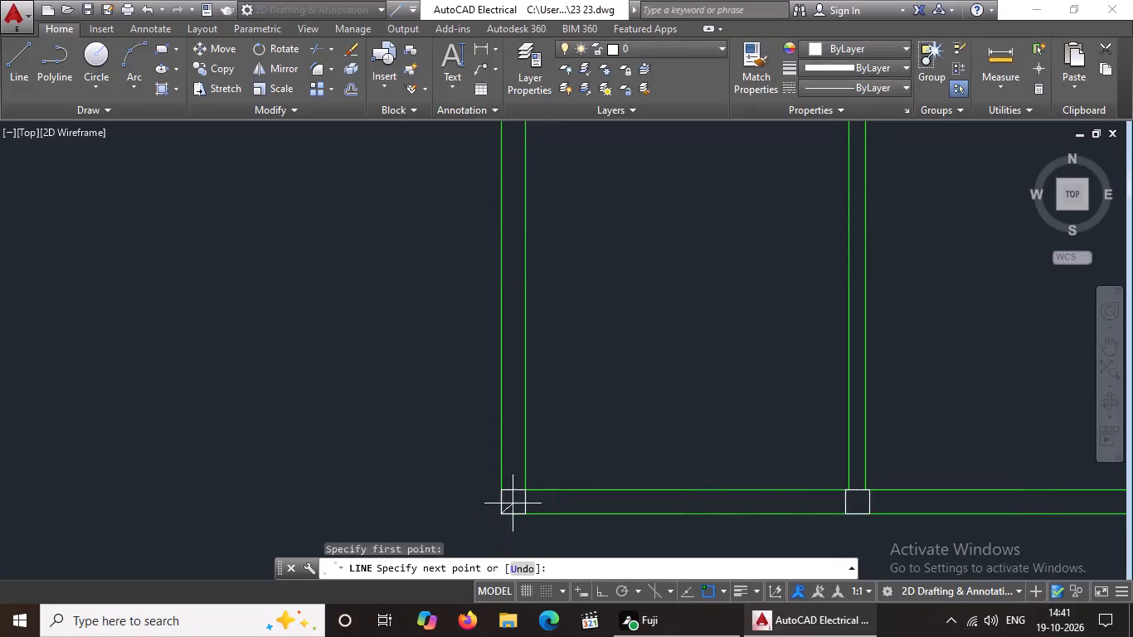
drag(517, 498, 509, 508)
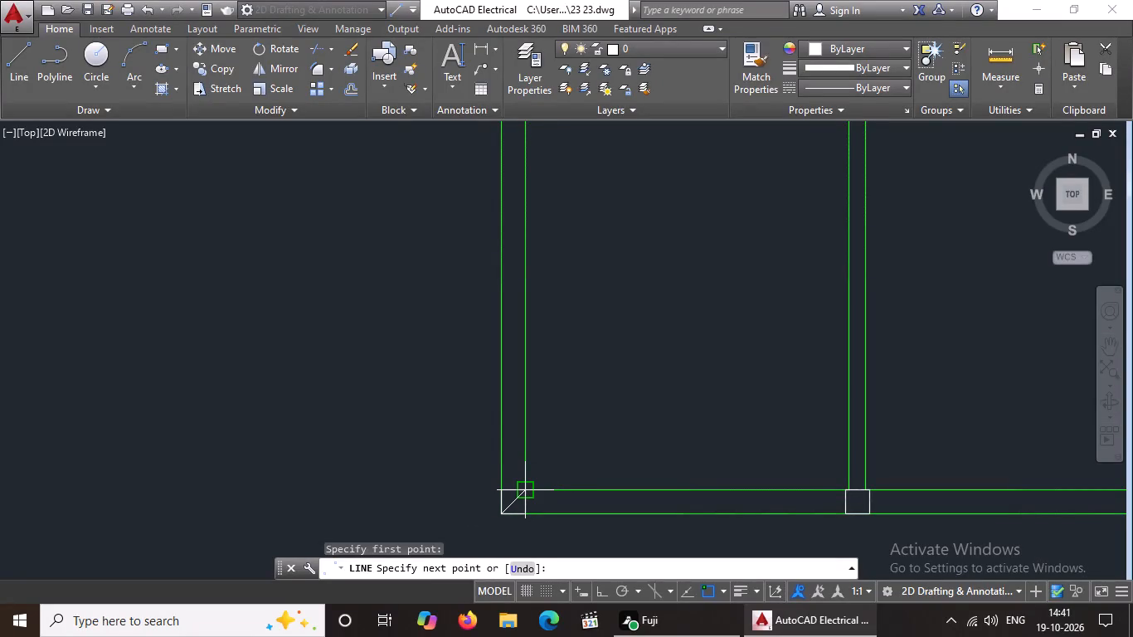
click(524, 490)
key(Escape)
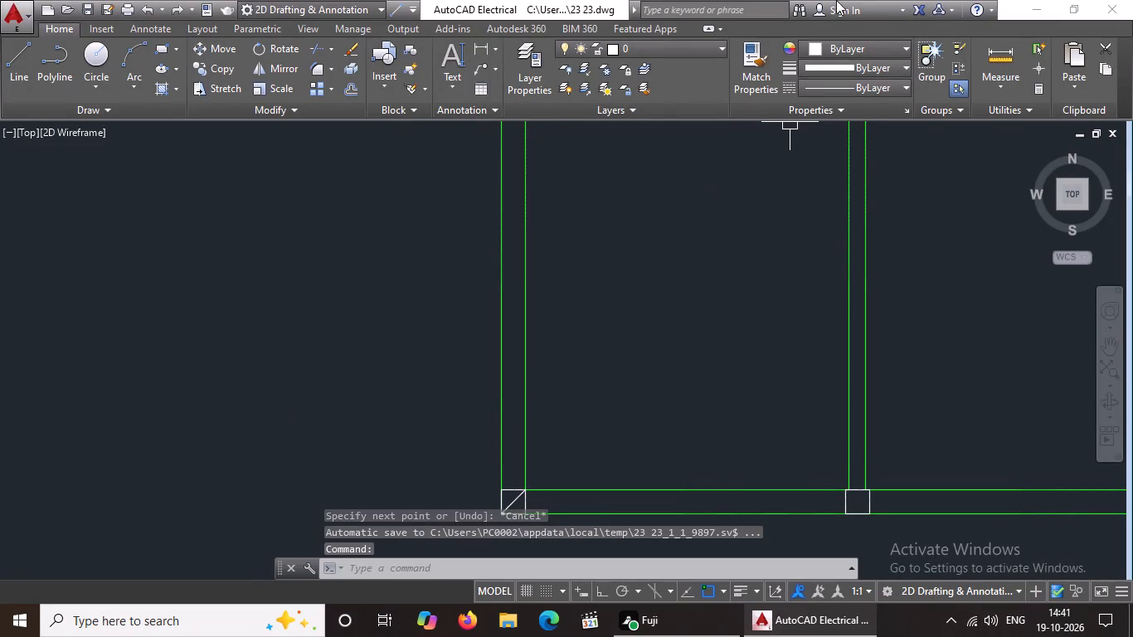
click(19, 58)
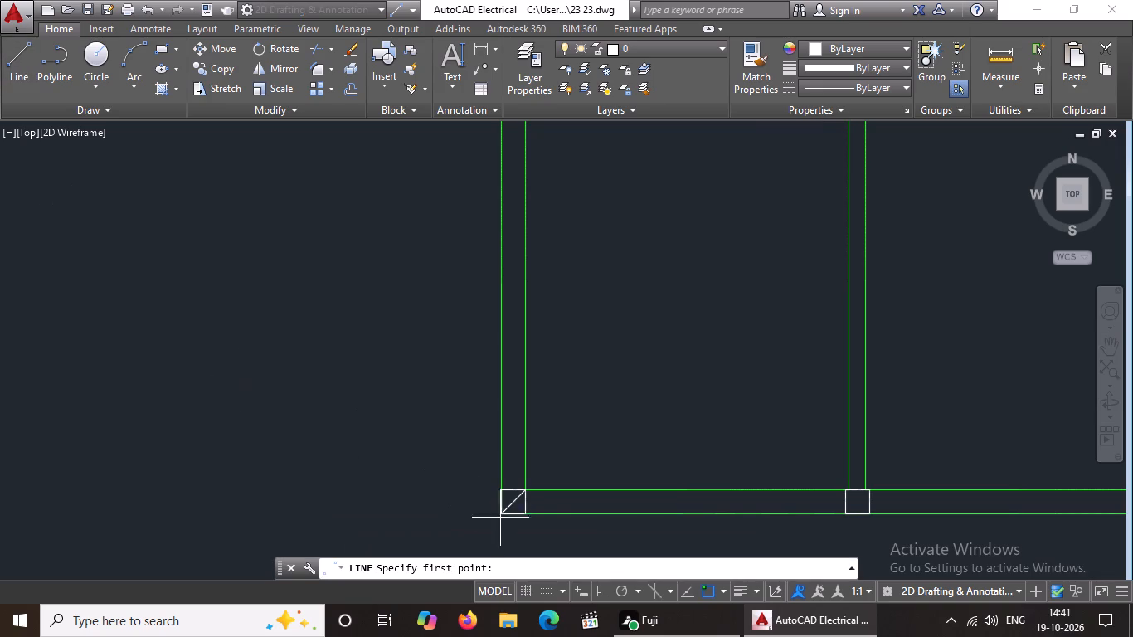
click(500, 488)
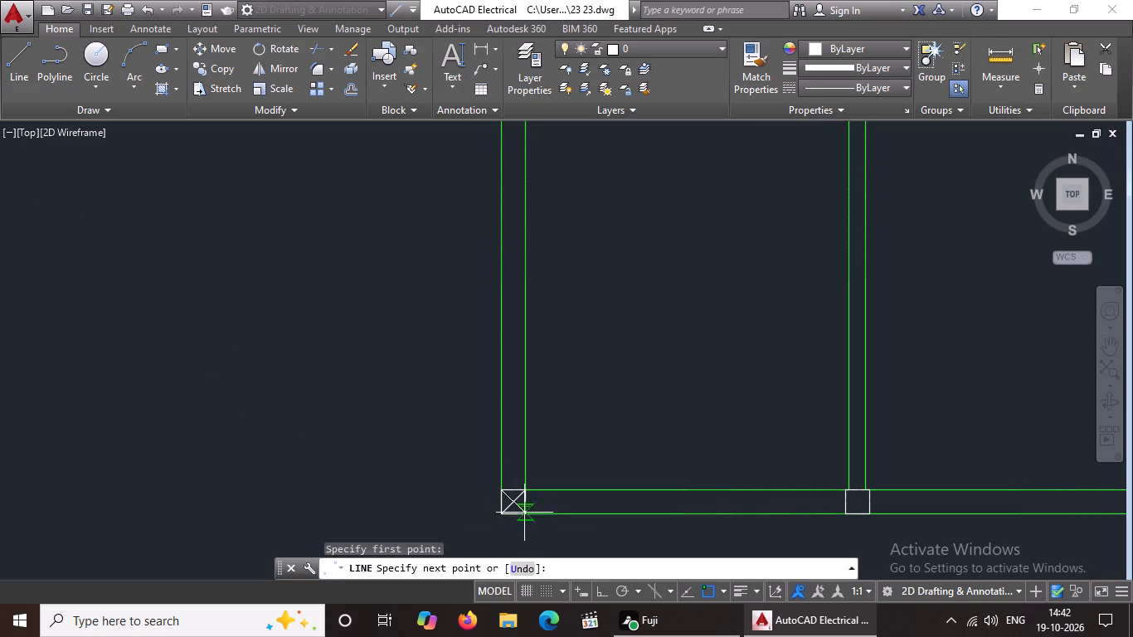
scroll(524, 515, up, 3)
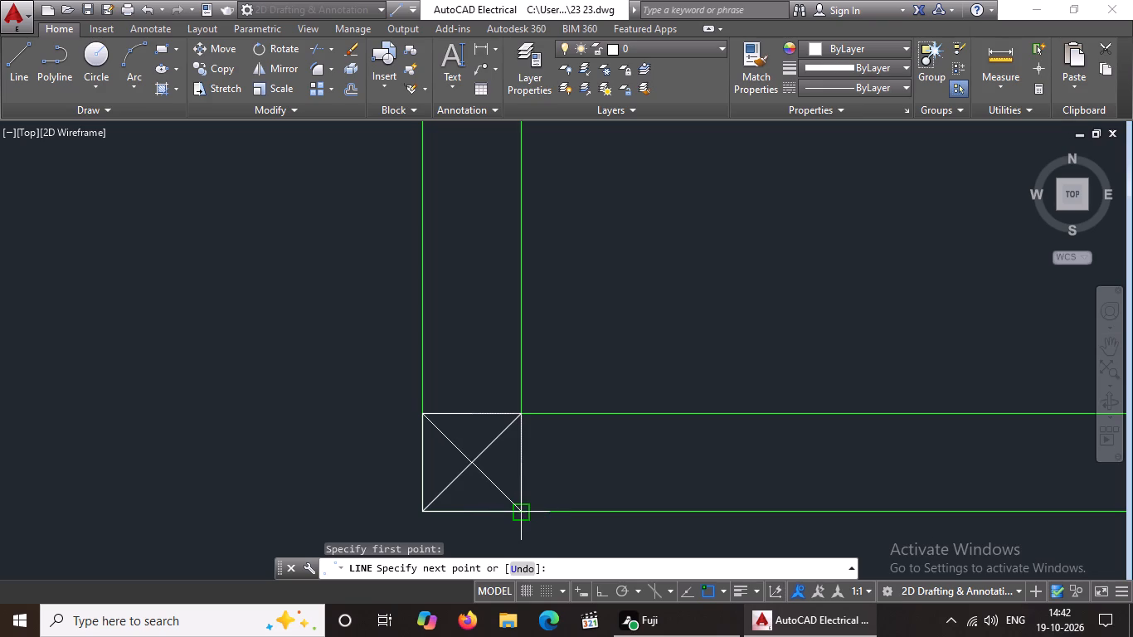
click(520, 513)
scroll(537, 503, down, 3)
key(Escape)
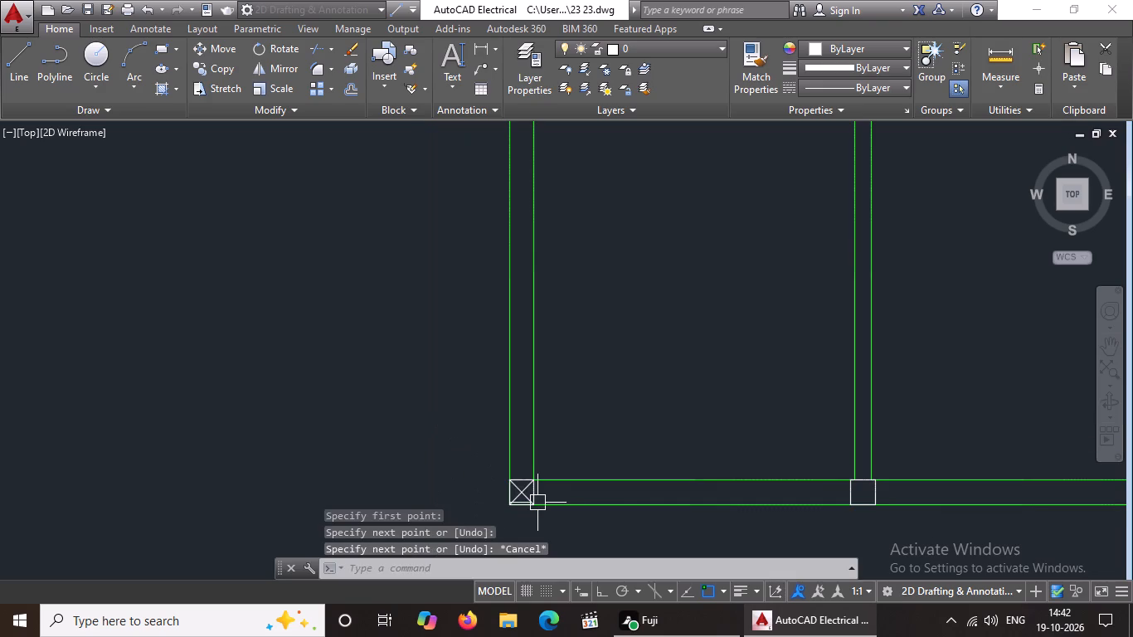
Move the south wall column nearest the southwest corner east, flush with the west face of the adjoining interior wall.
scroll(537, 503, down, 2)
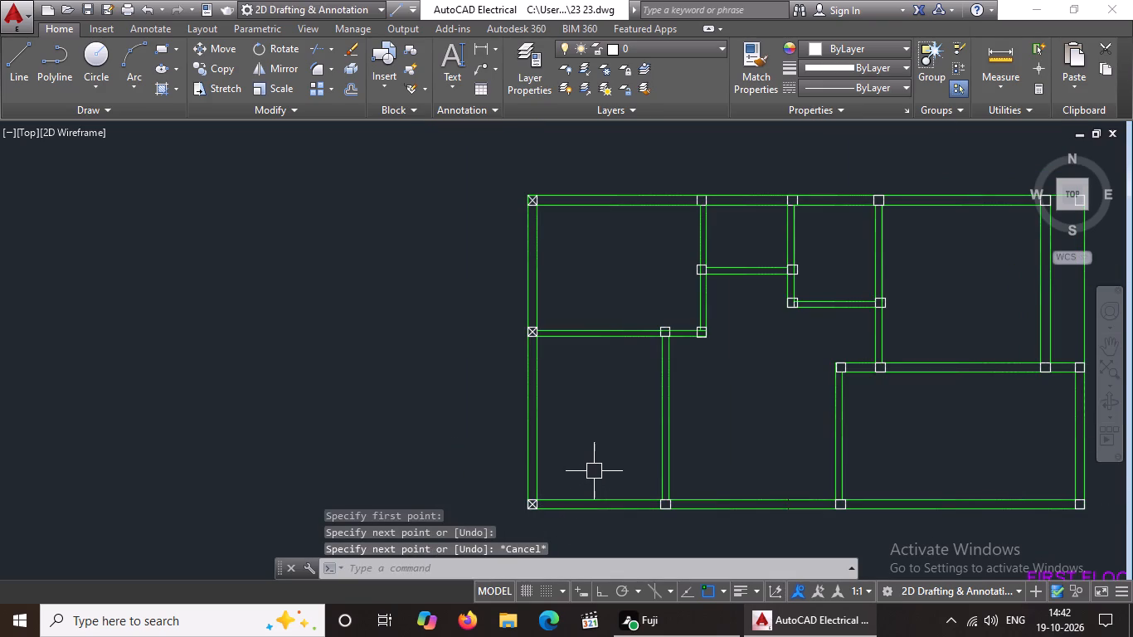
middle_drag(594, 470, 516, 488)
scroll(574, 550, up, 3)
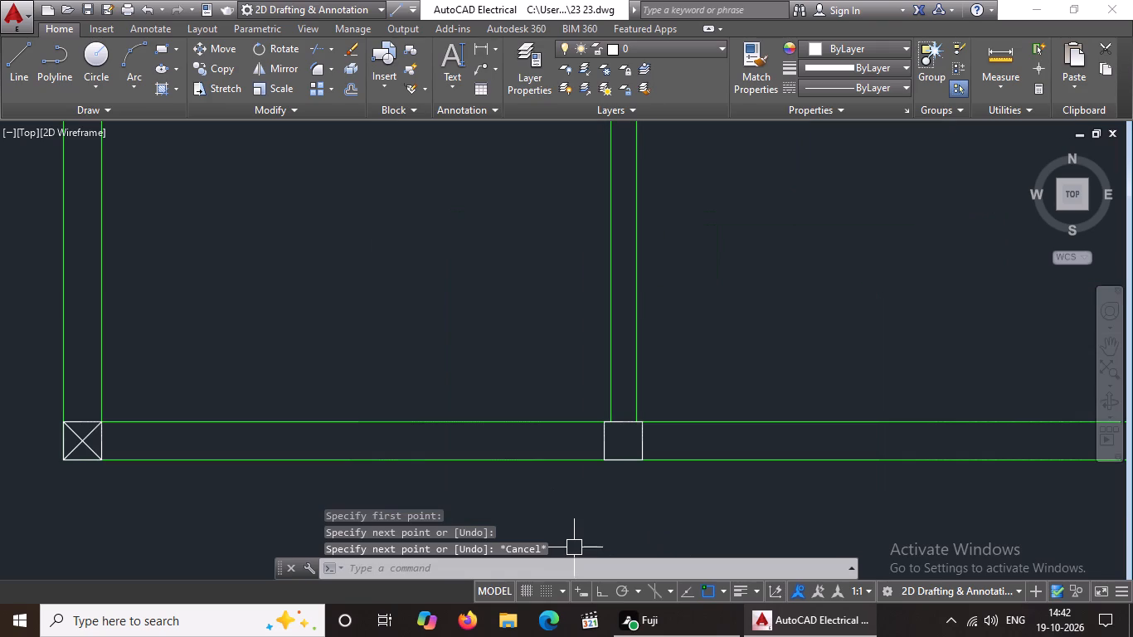
scroll(575, 542, down, 2)
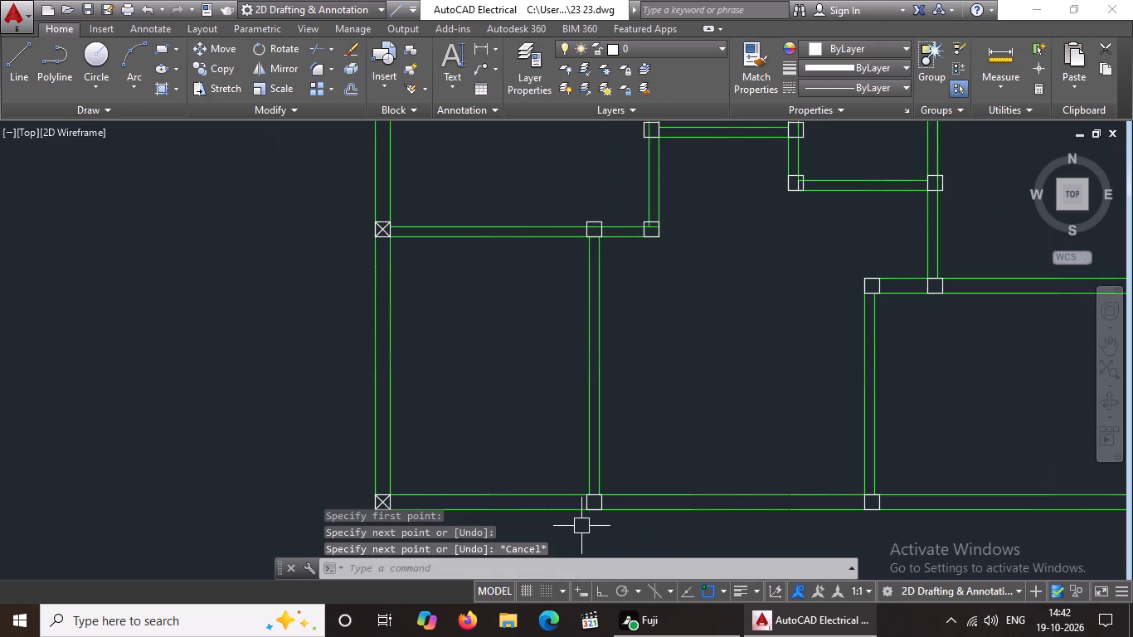
scroll(581, 524, up, 2)
click(576, 421)
click(656, 509)
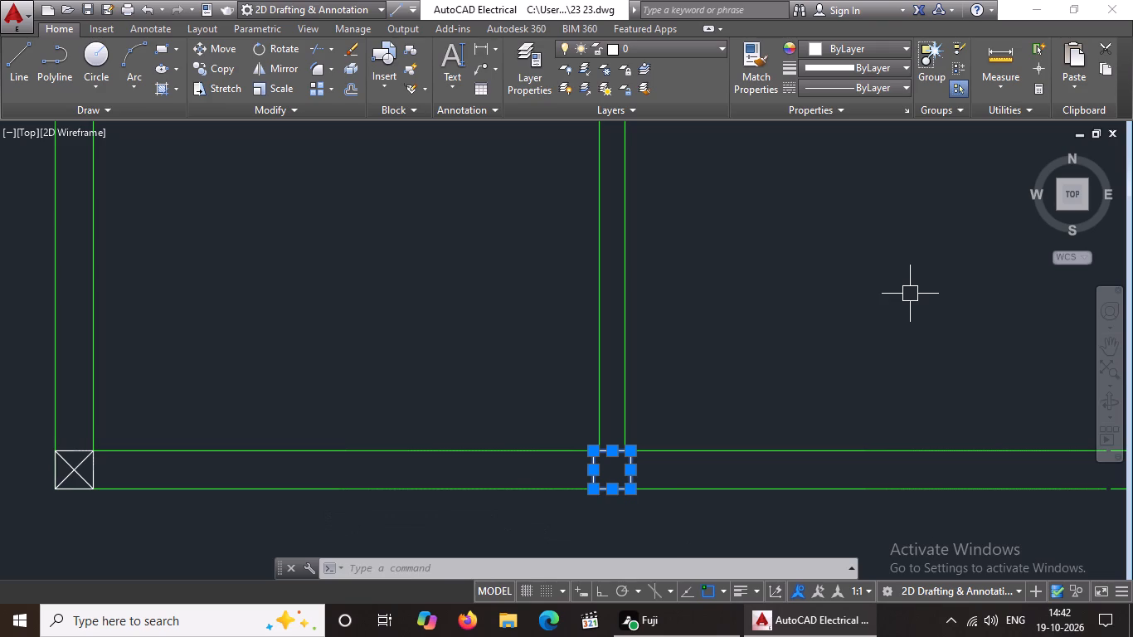
click(226, 46)
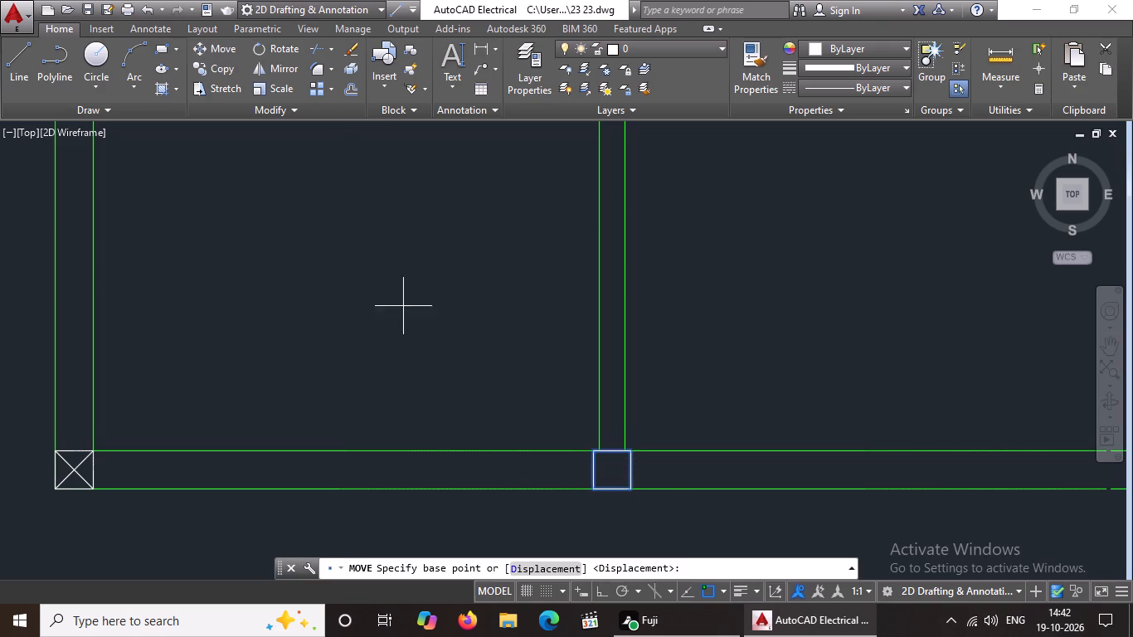
click(592, 455)
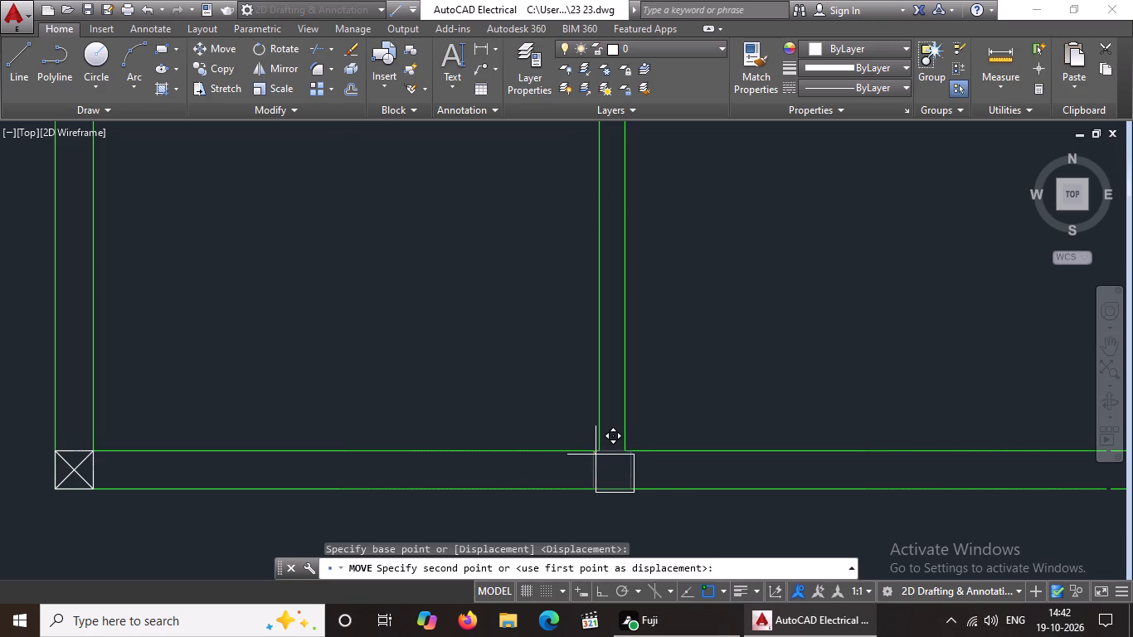
click(600, 451)
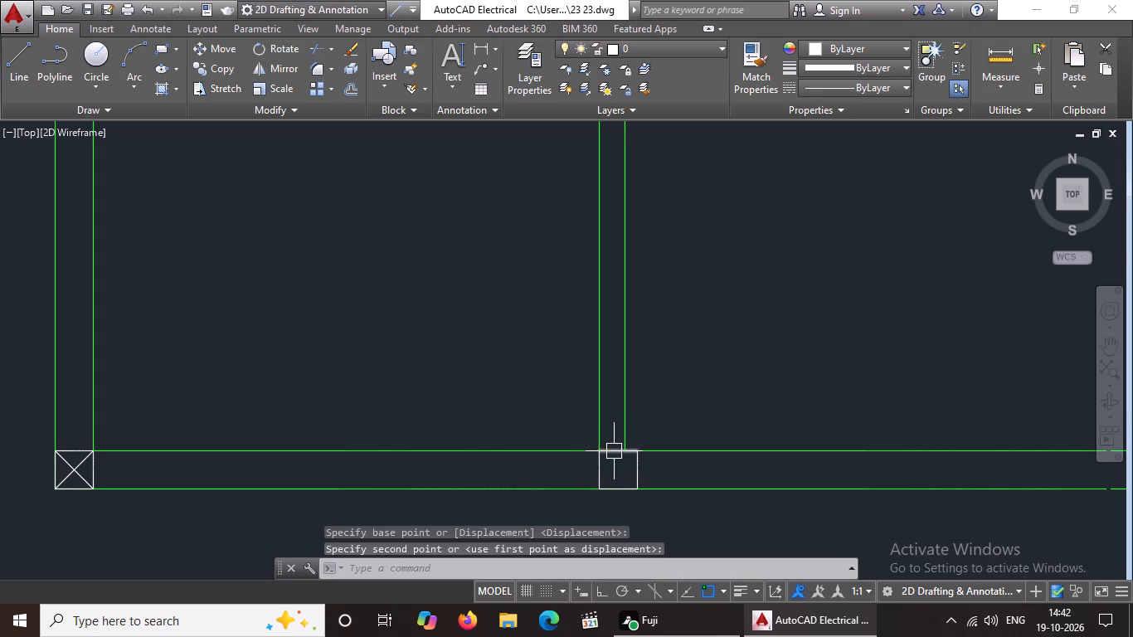
Draw two crossing diagonal lines between opposite corners of the south wall column at the western interior wall.
scroll(693, 447, down, 4)
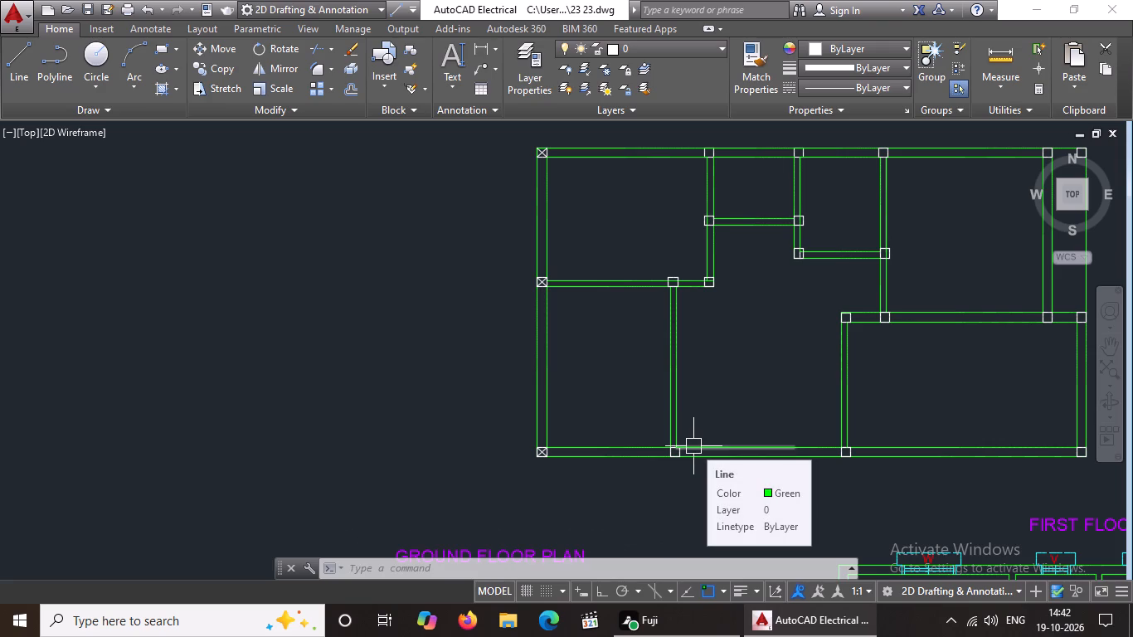
scroll(692, 478, up, 2)
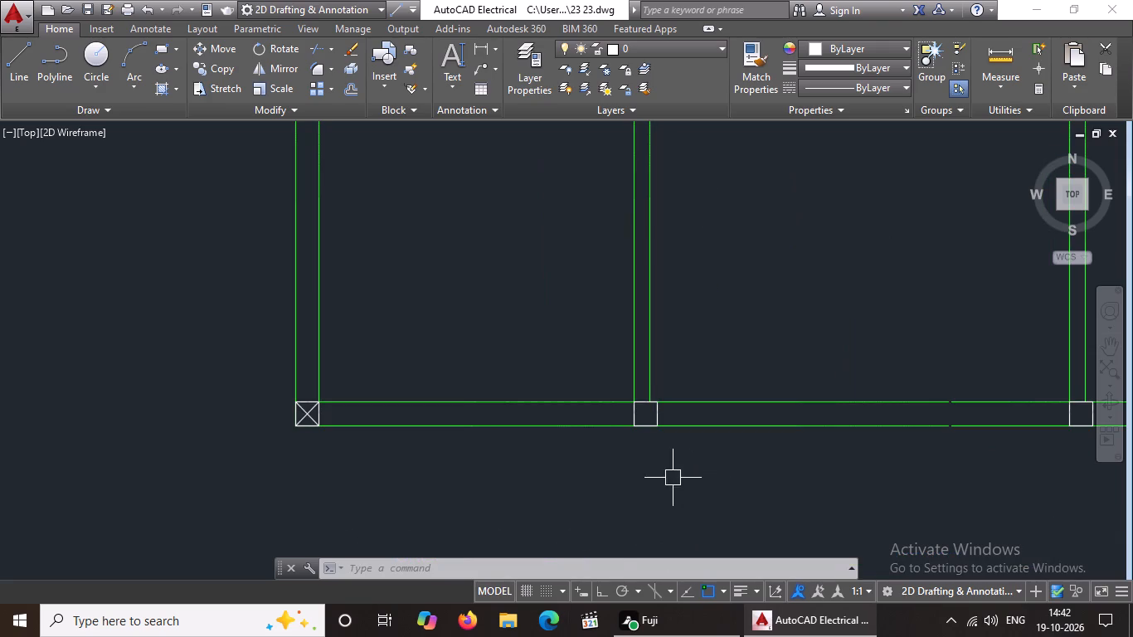
click(14, 71)
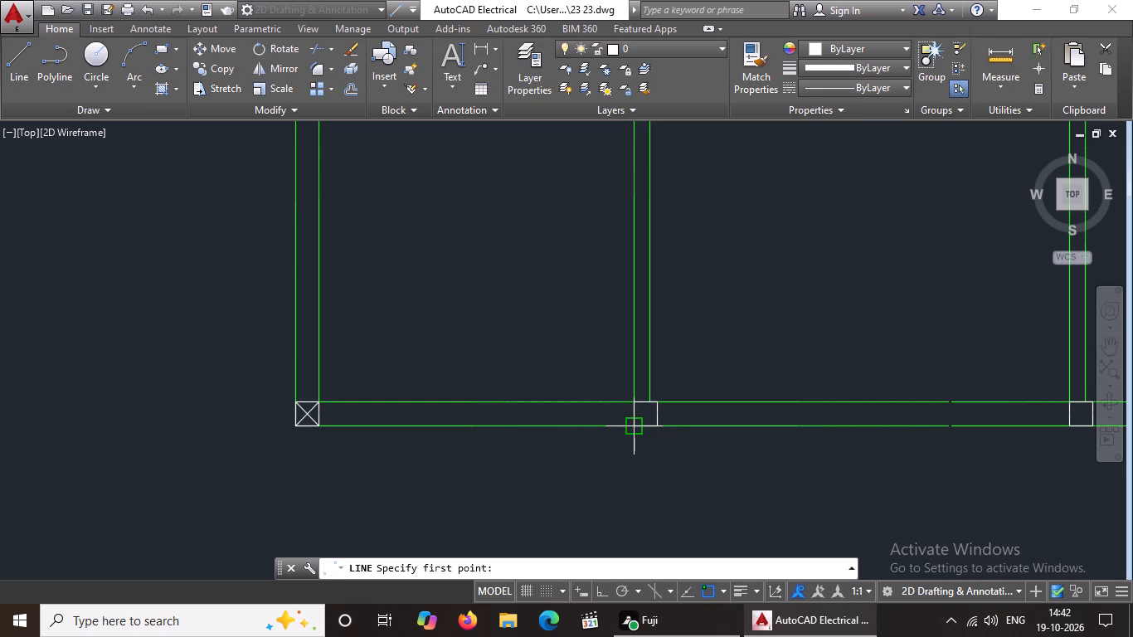
click(631, 426)
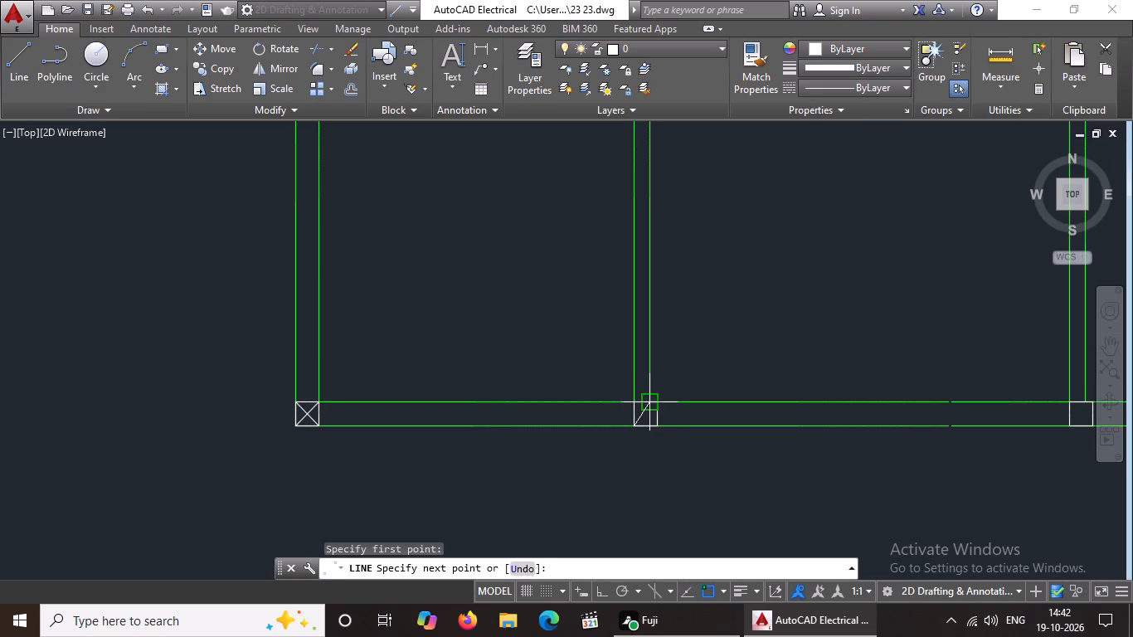
scroll(656, 406, up, 3)
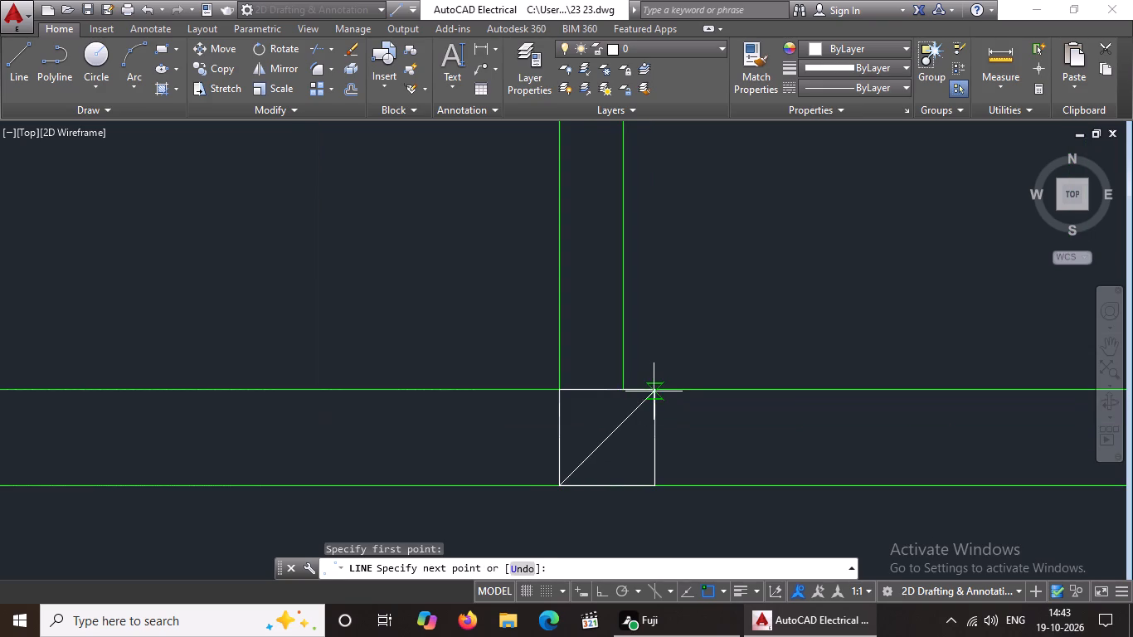
click(656, 385)
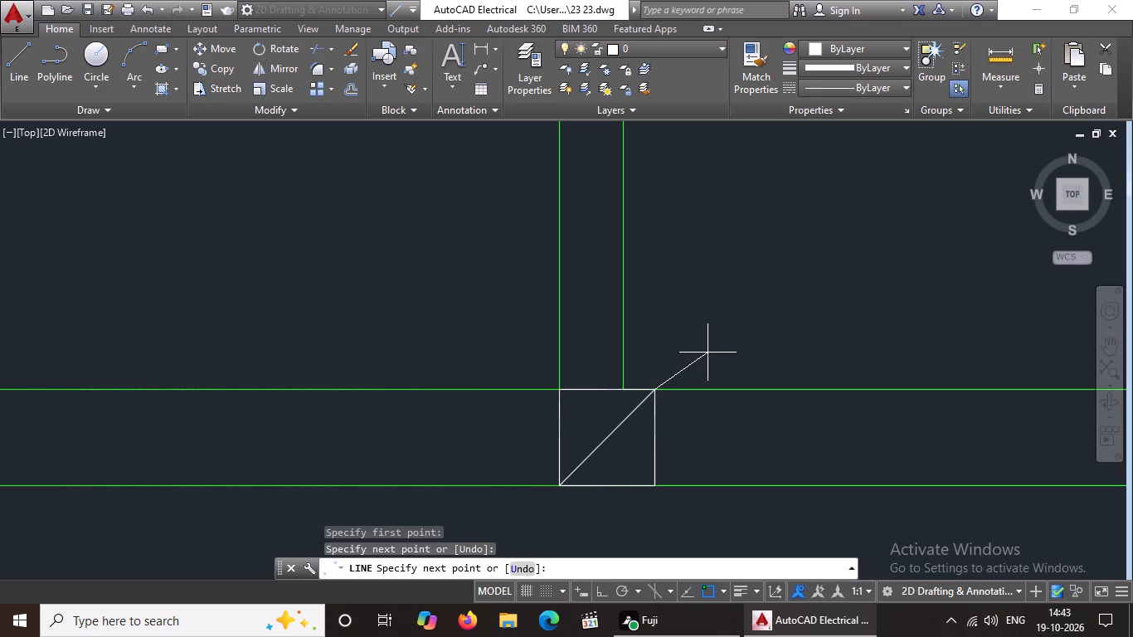
key(Escape)
key(l)
key(Return)
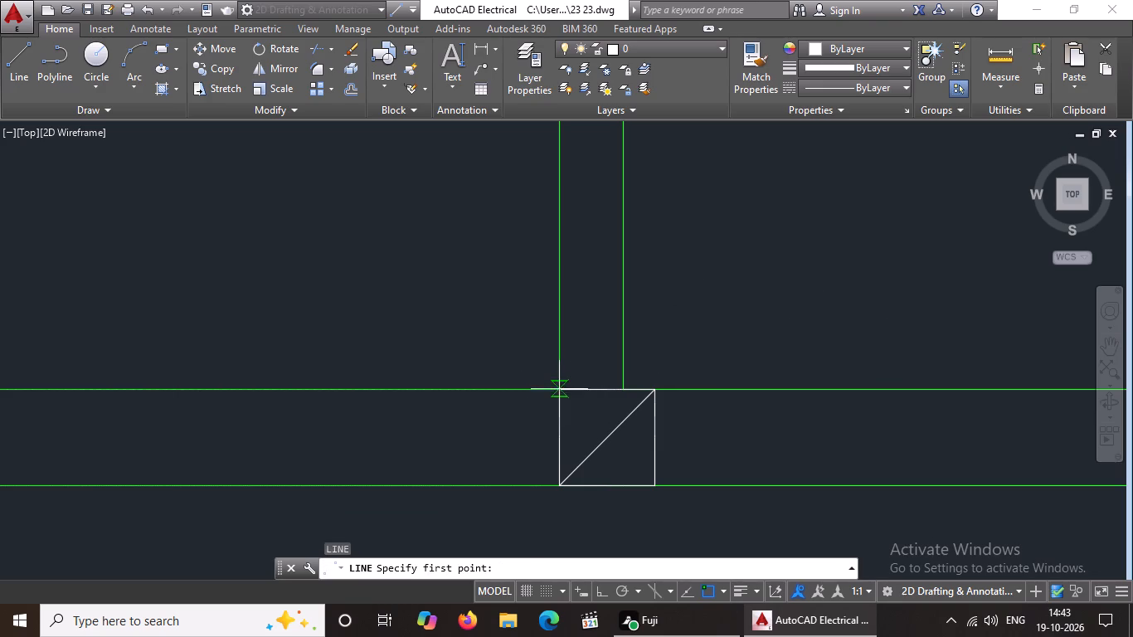
drag(558, 391, 580, 411)
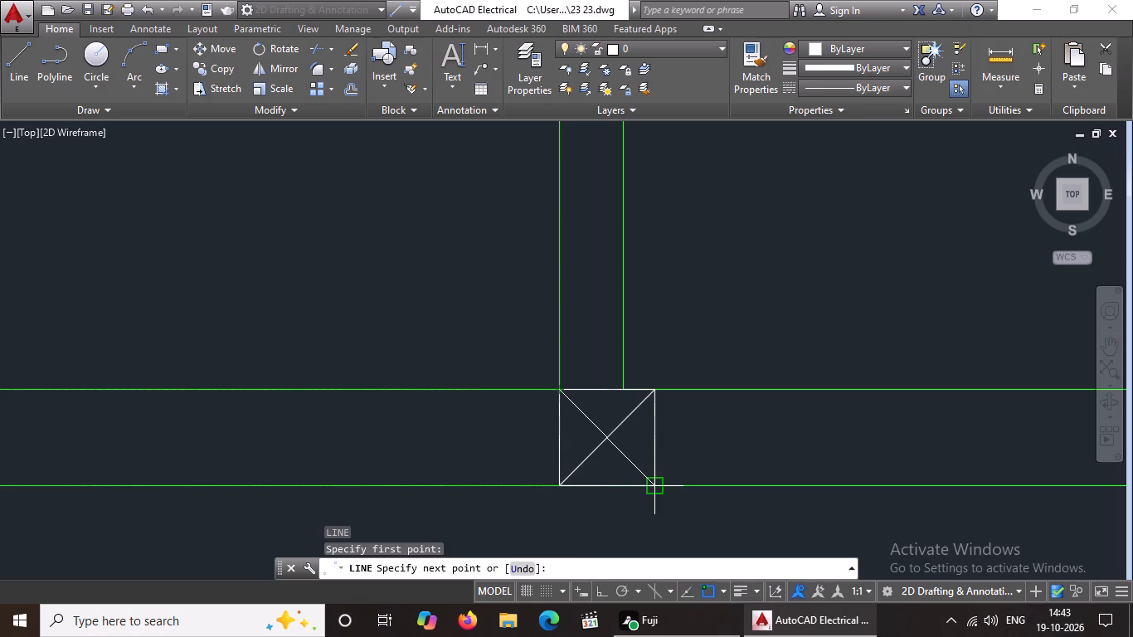
click(656, 487)
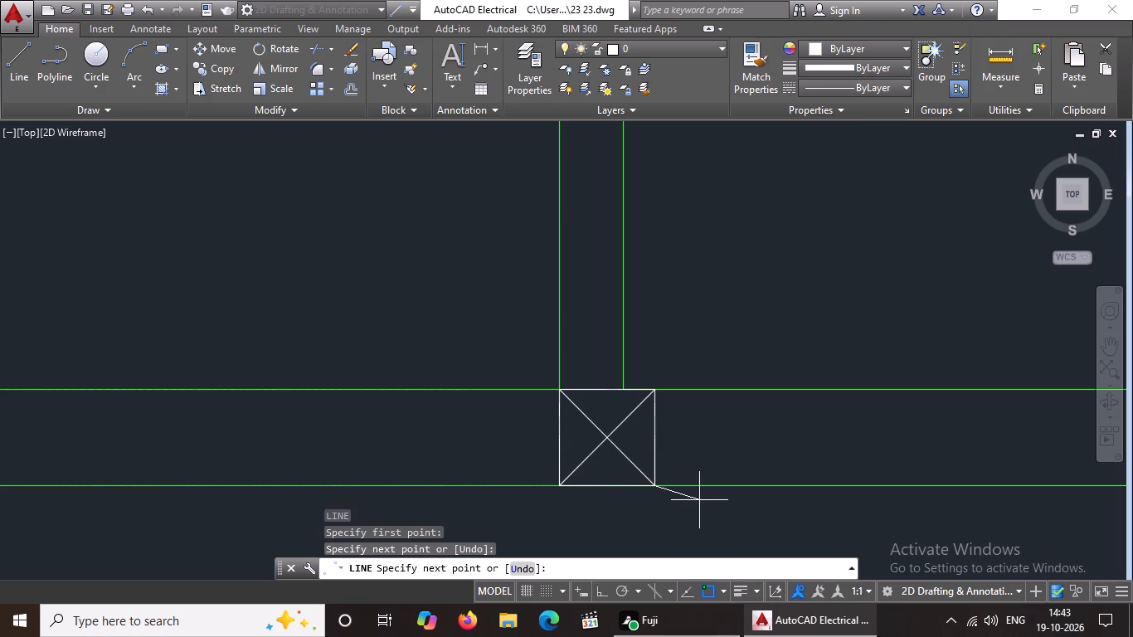
key(Escape)
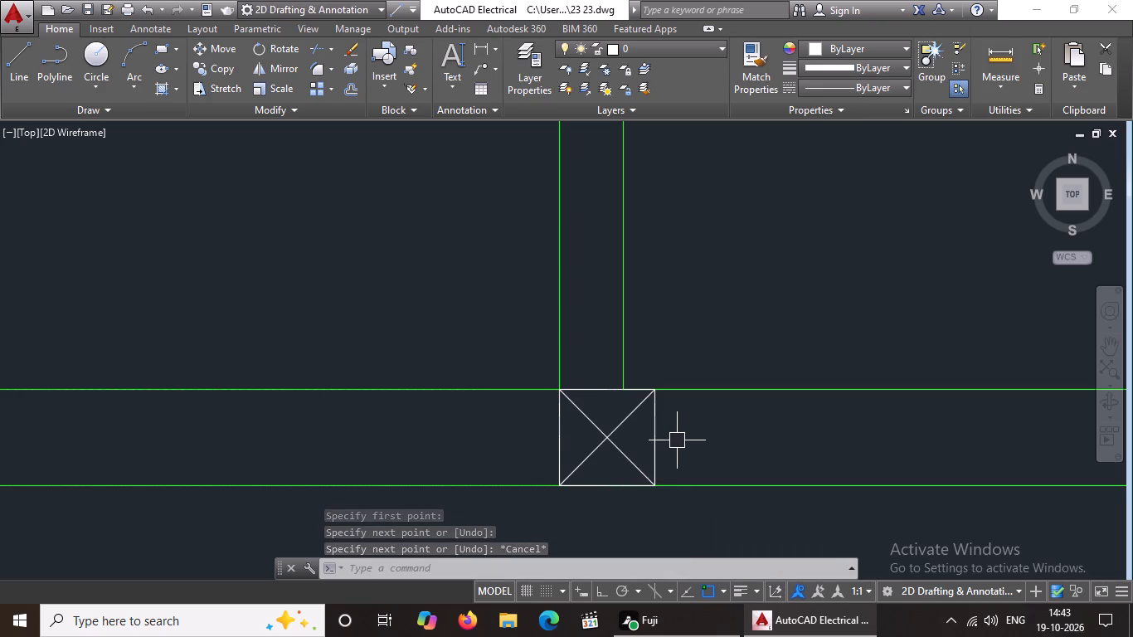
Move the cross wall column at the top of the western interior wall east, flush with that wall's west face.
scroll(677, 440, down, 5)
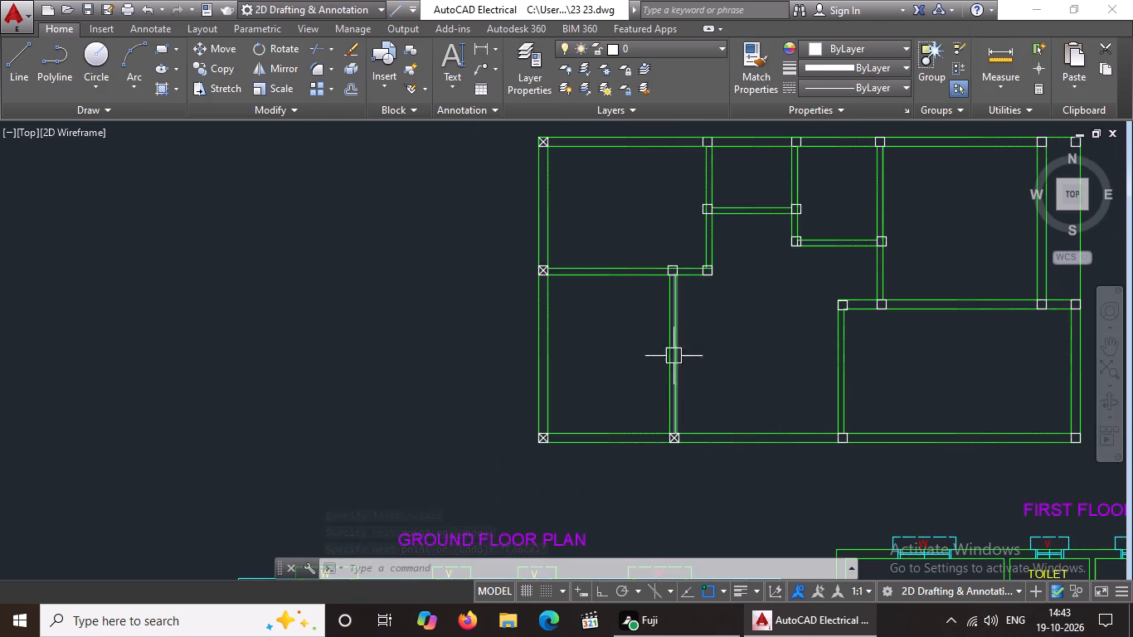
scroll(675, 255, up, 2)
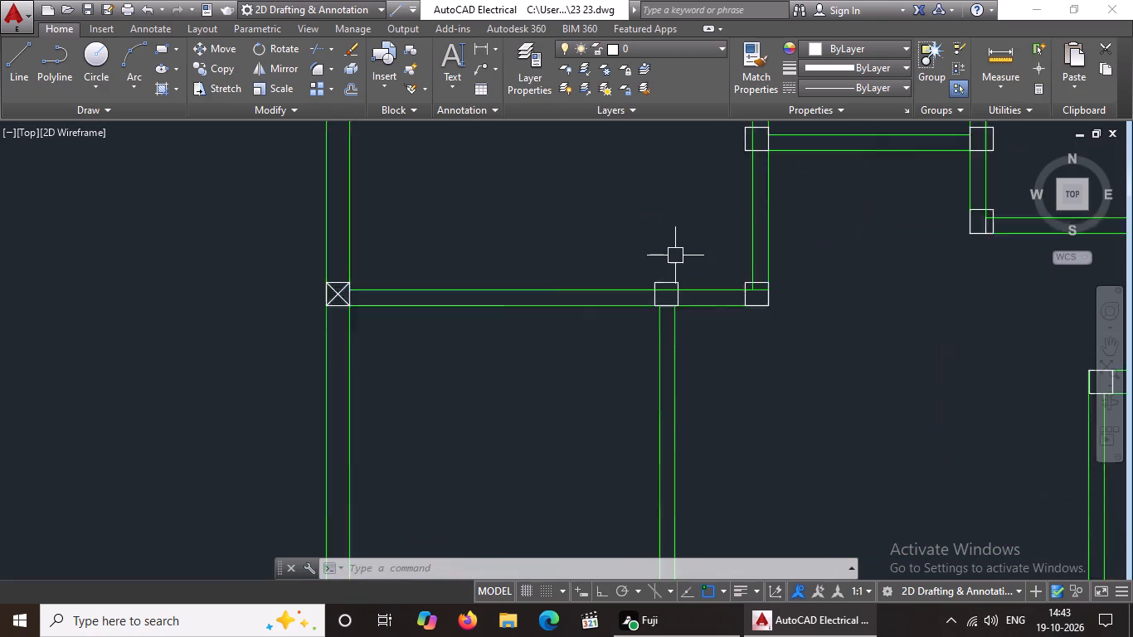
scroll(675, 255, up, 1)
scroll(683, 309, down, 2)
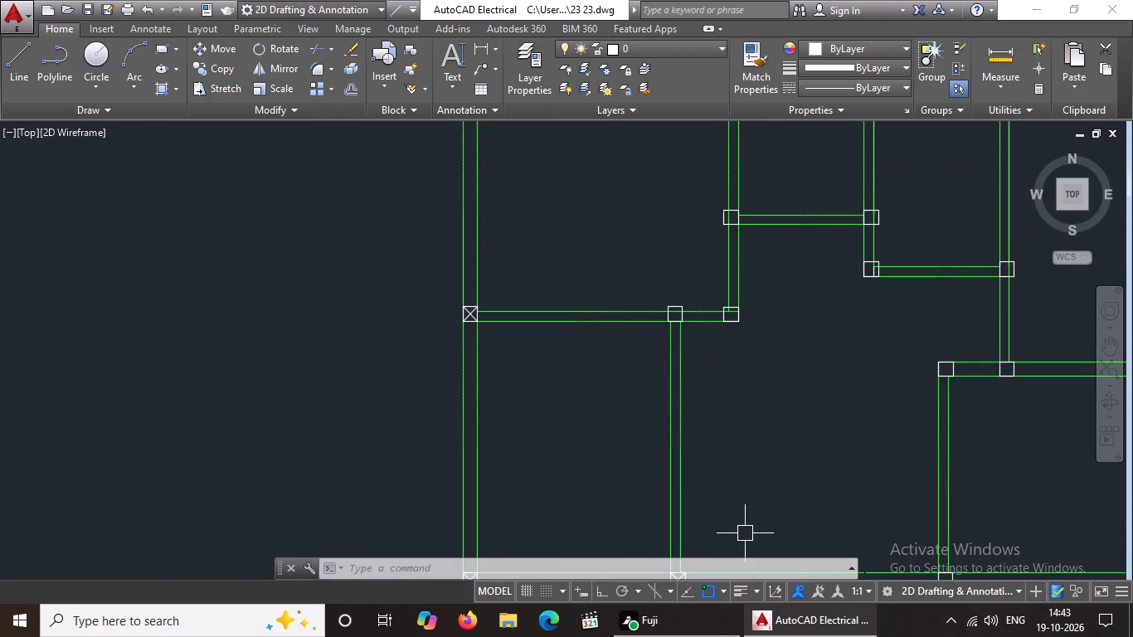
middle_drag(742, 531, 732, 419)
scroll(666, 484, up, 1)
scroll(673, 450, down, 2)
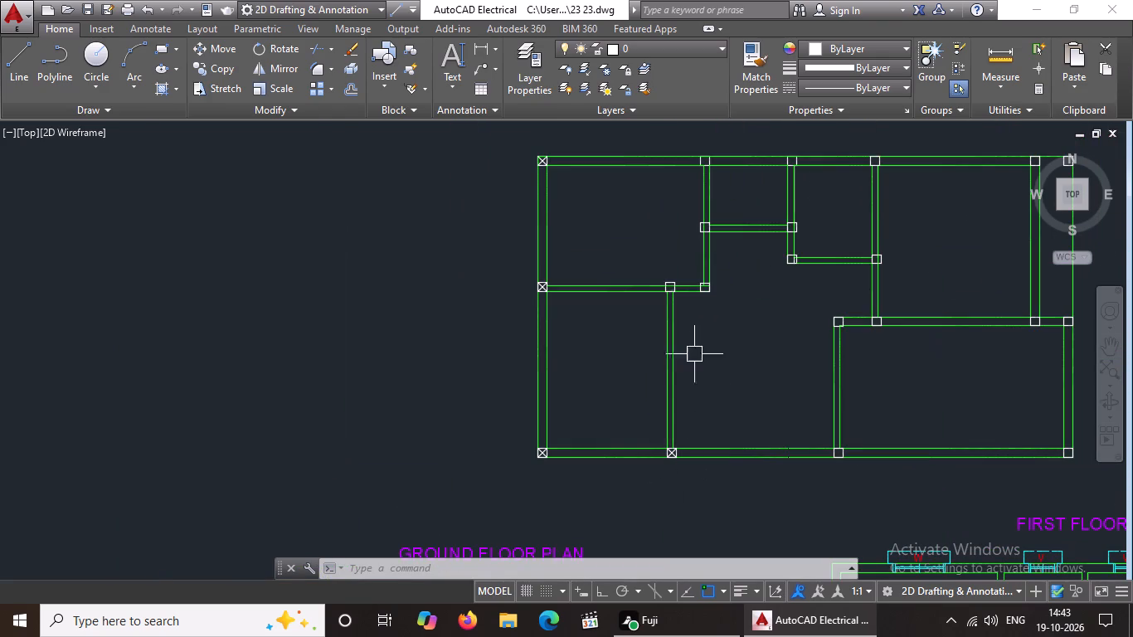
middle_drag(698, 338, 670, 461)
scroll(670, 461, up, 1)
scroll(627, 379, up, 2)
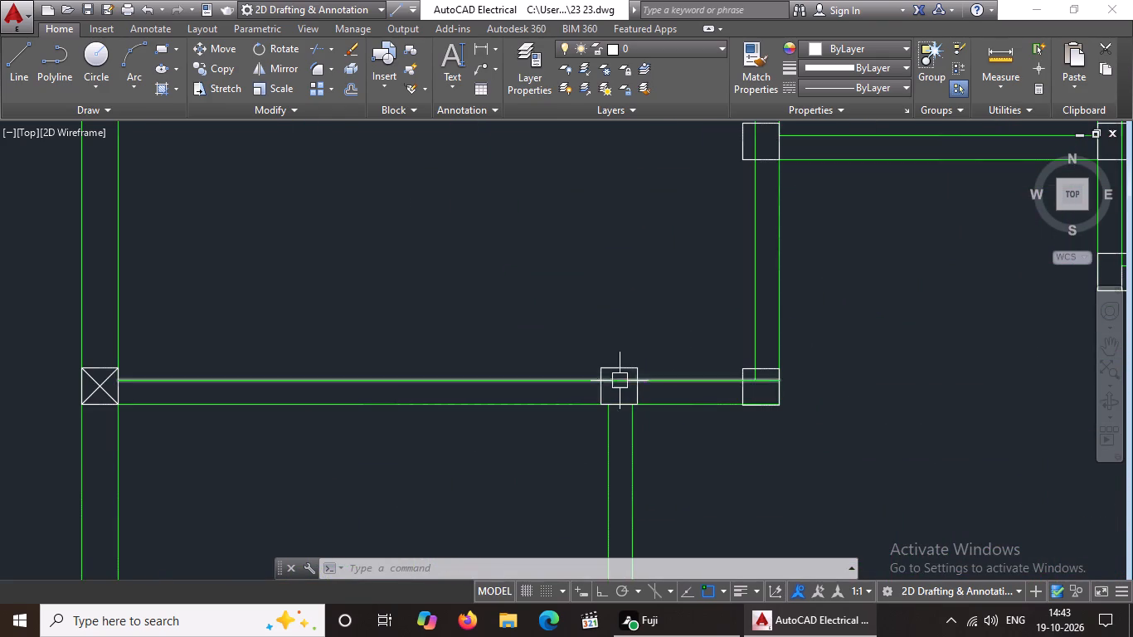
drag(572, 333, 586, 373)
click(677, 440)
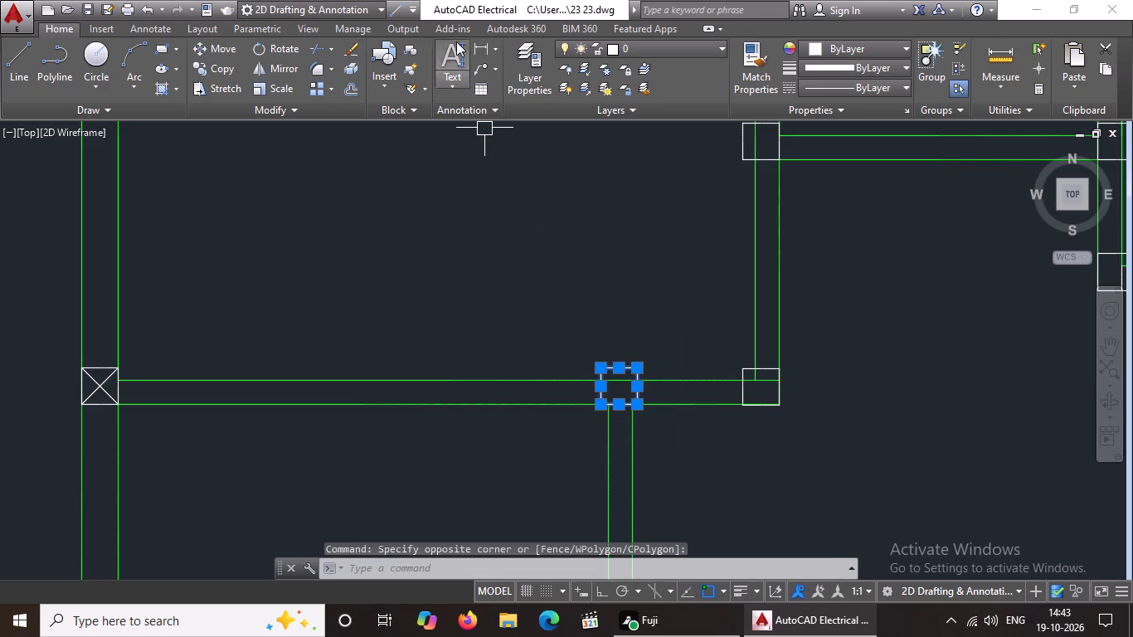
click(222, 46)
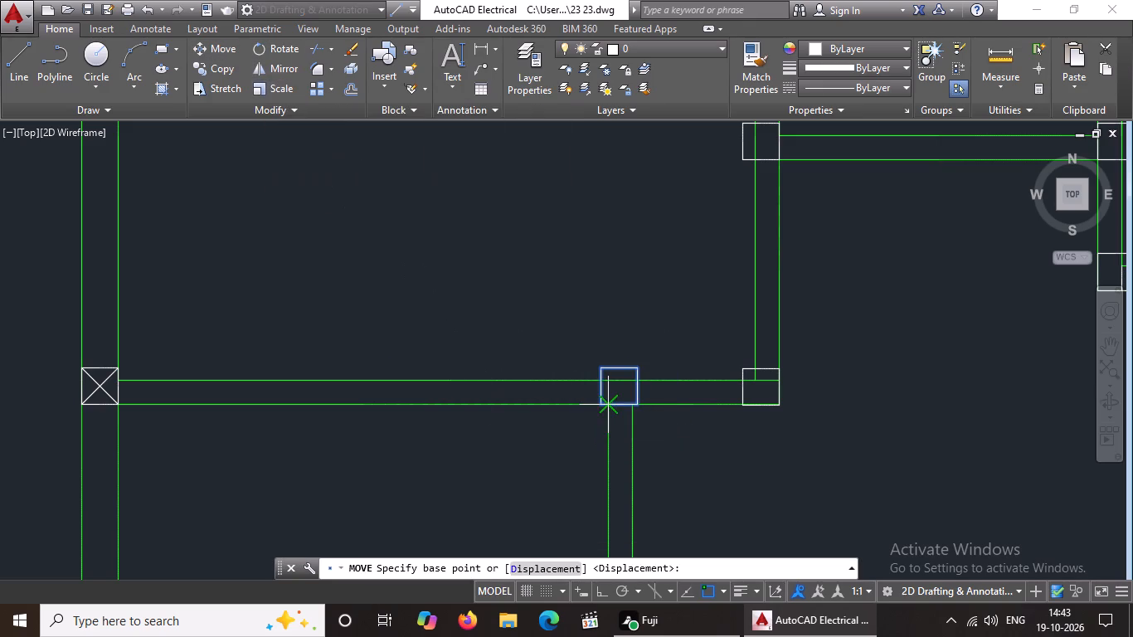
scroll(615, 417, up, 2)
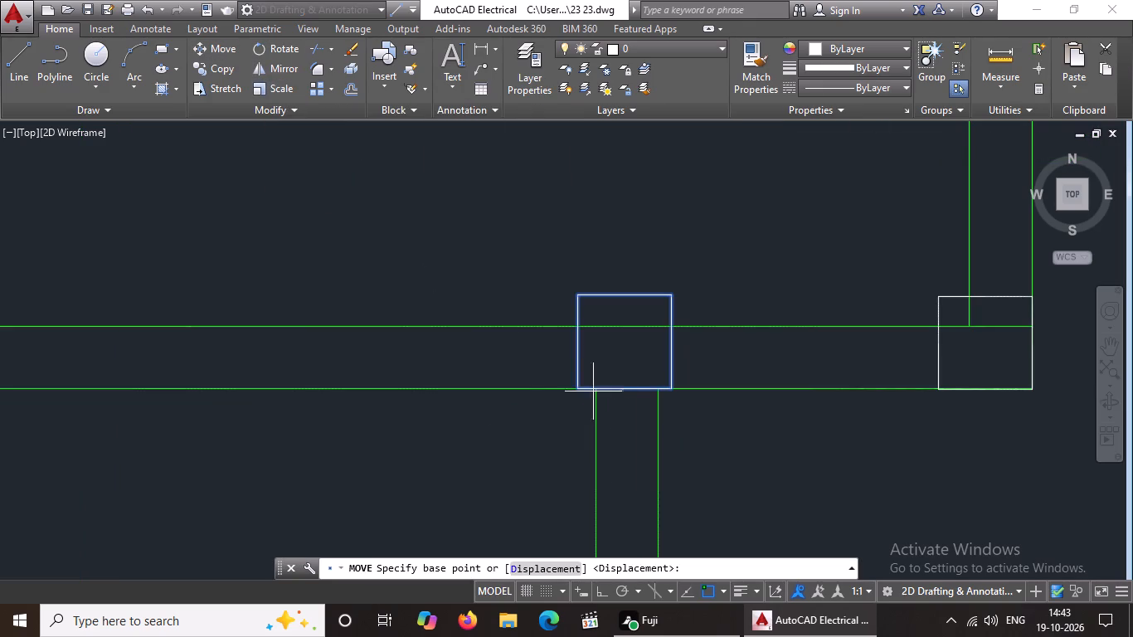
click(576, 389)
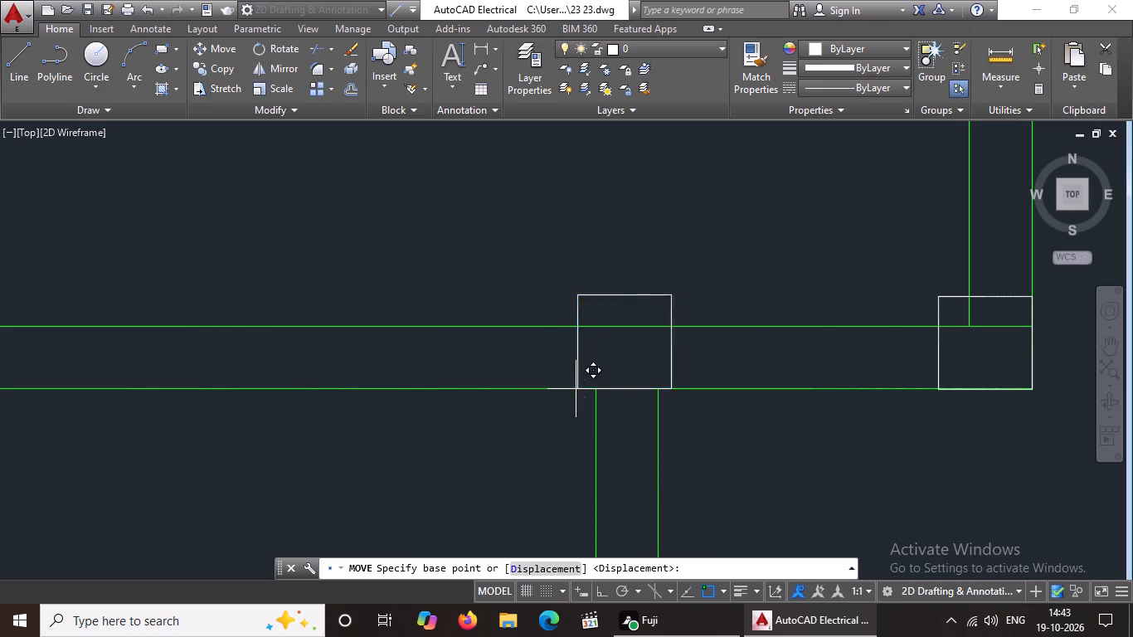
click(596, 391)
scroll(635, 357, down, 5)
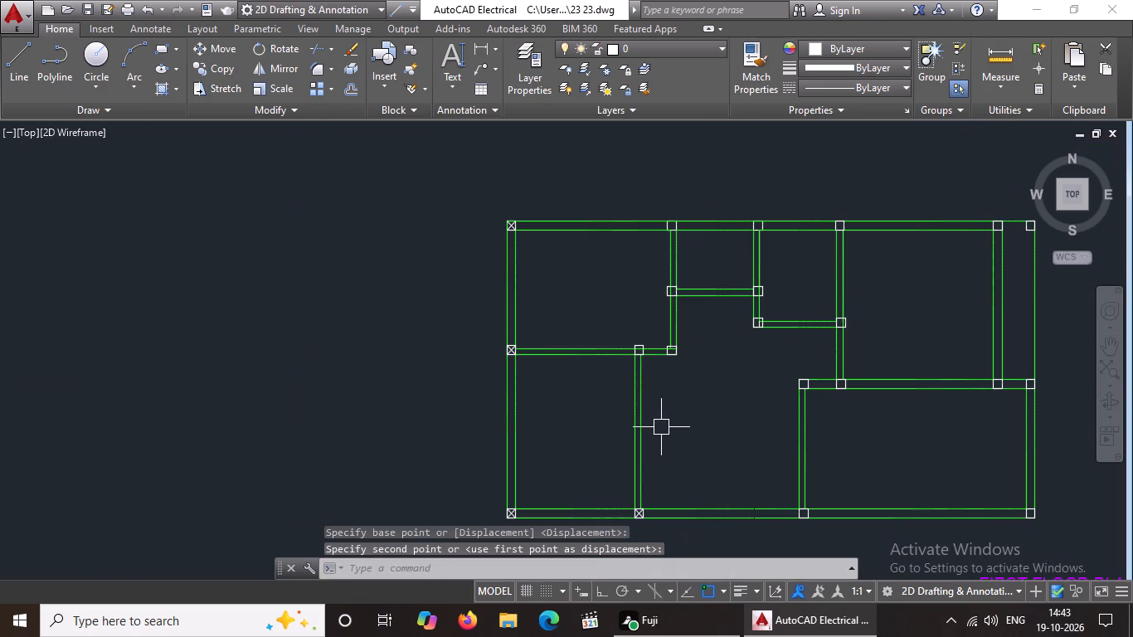
Move the cross wall column at the top of the western interior wall west, flush with that wall's east face.
middle_drag(661, 427, 657, 435)
scroll(644, 362, up, 2)
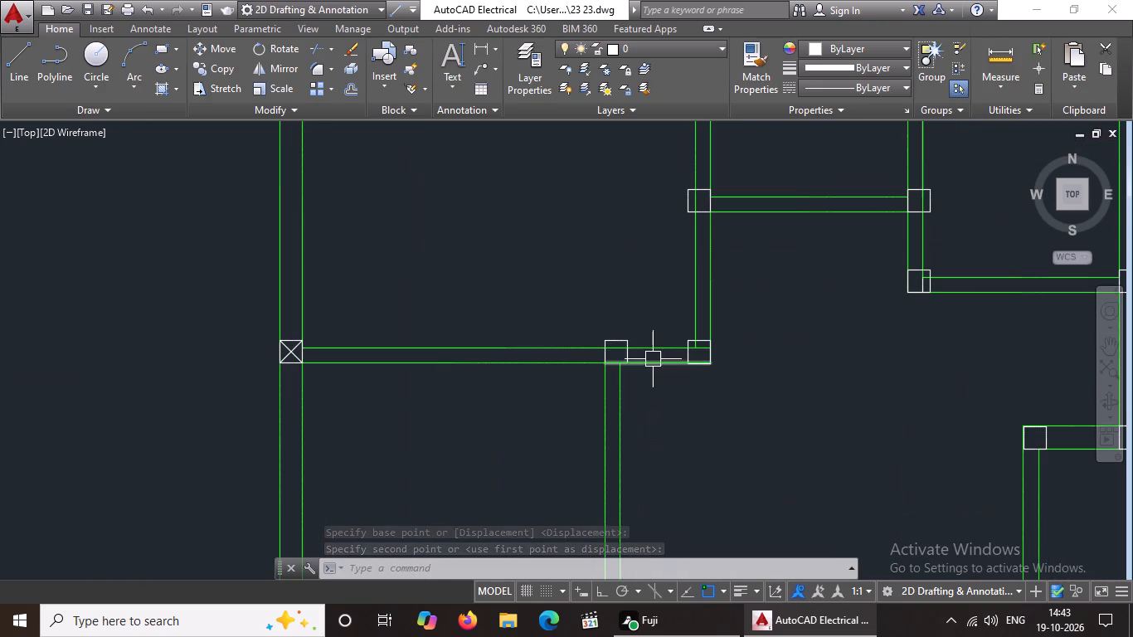
scroll(692, 369, up, 1)
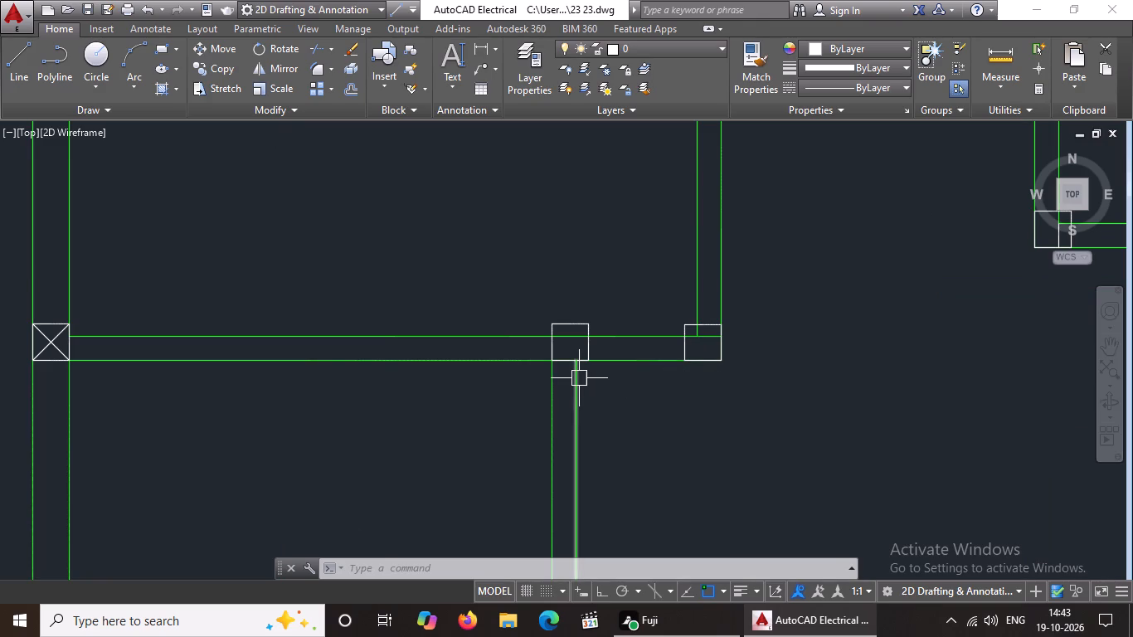
scroll(579, 380, down, 4)
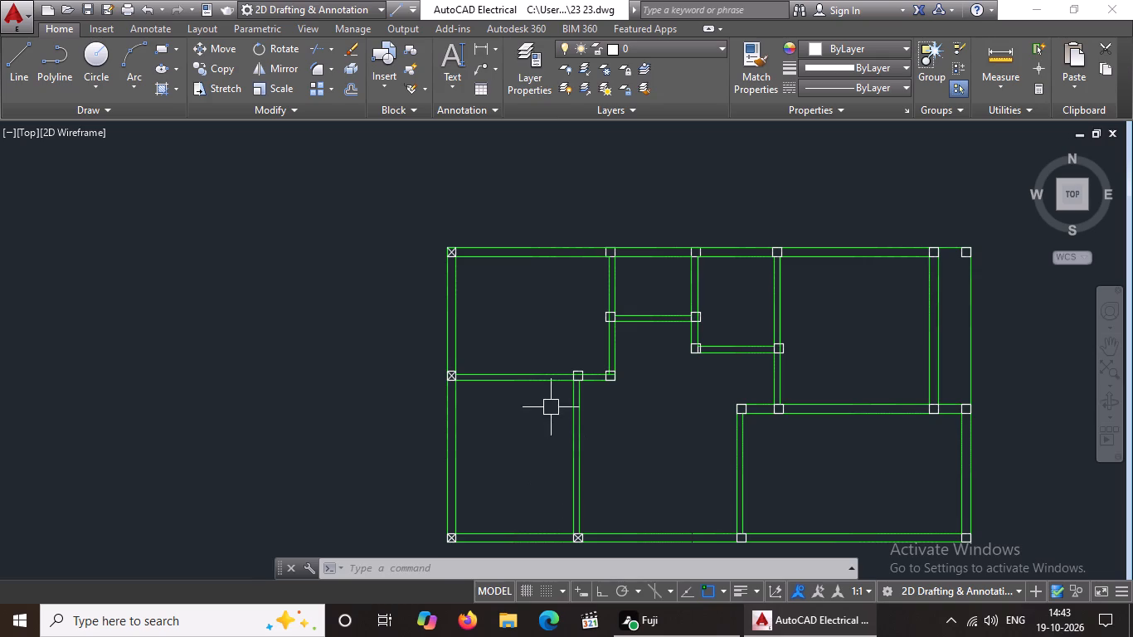
scroll(572, 391, up, 2)
drag(551, 316, 590, 372)
click(605, 396)
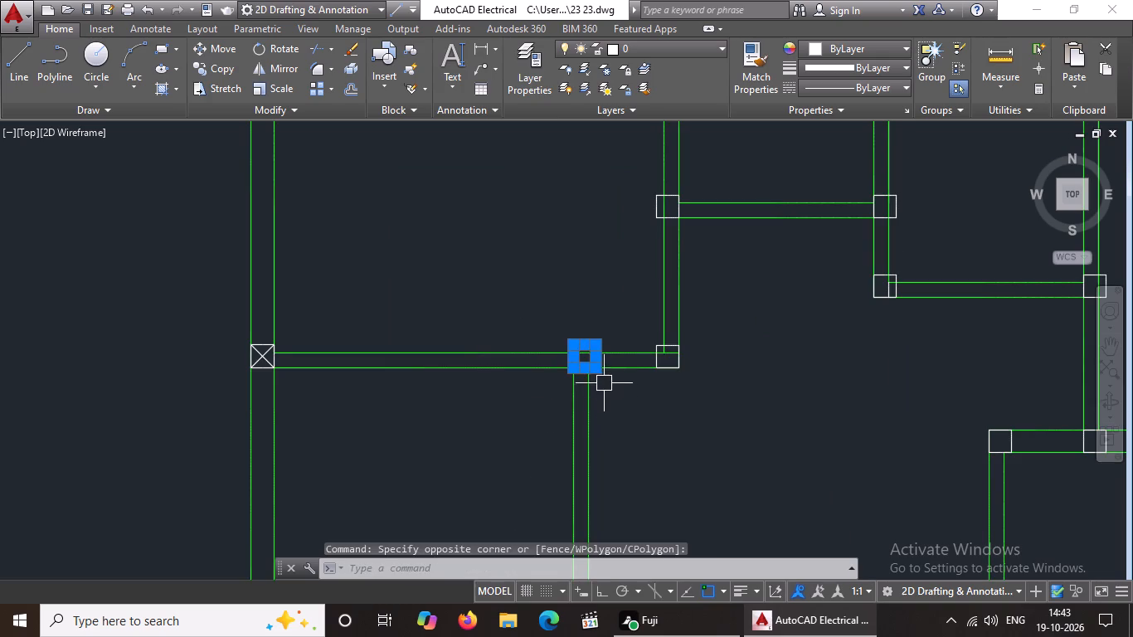
click(221, 51)
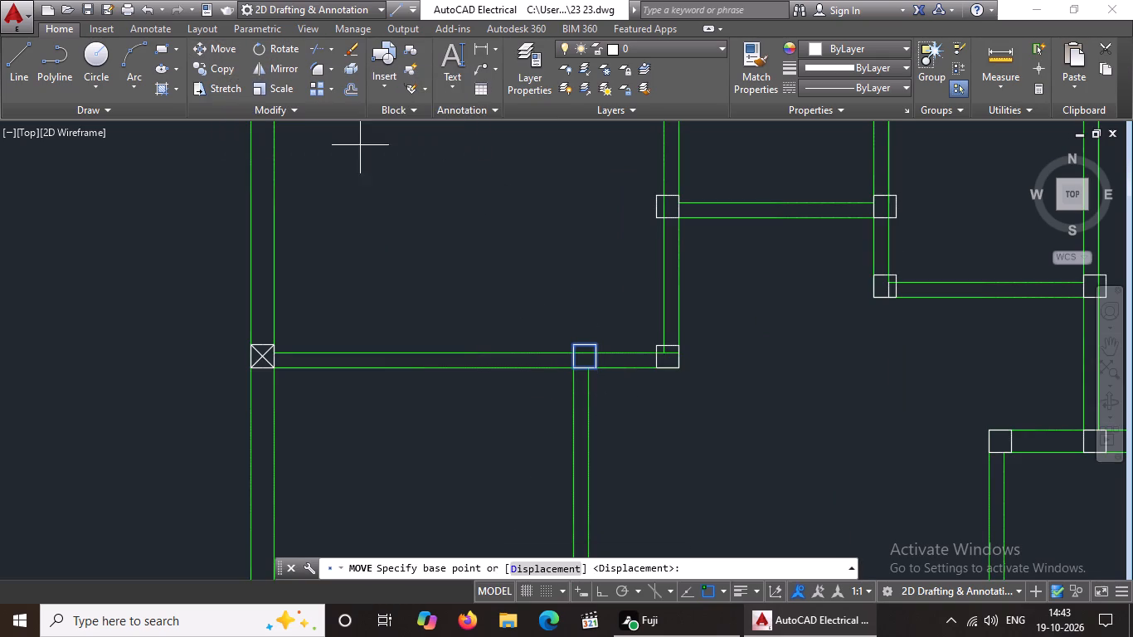
click(596, 366)
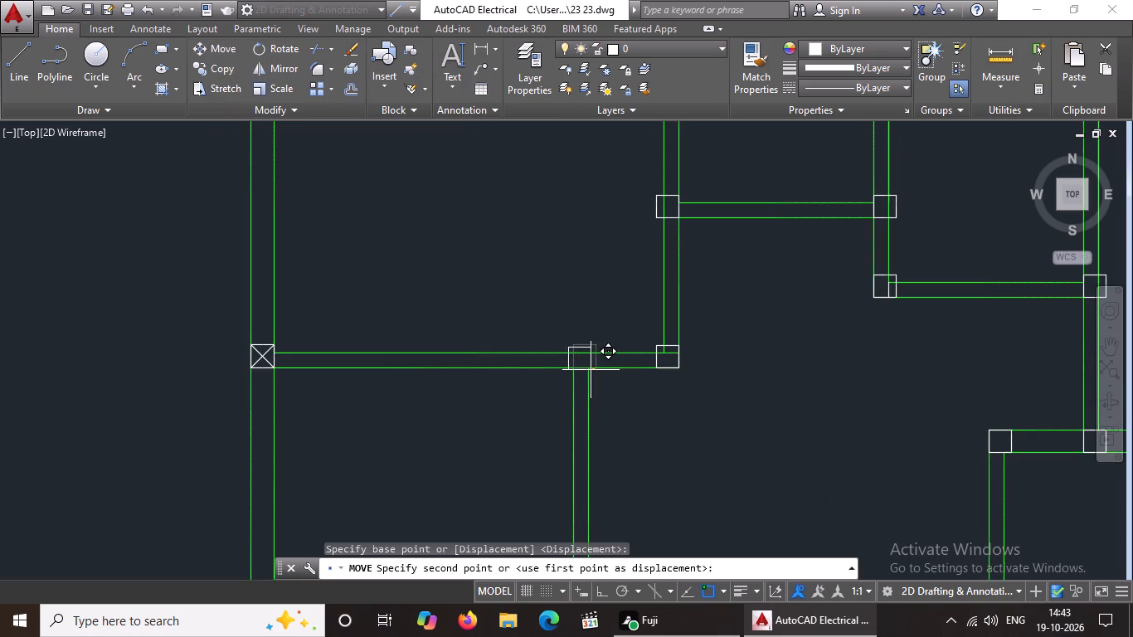
click(587, 371)
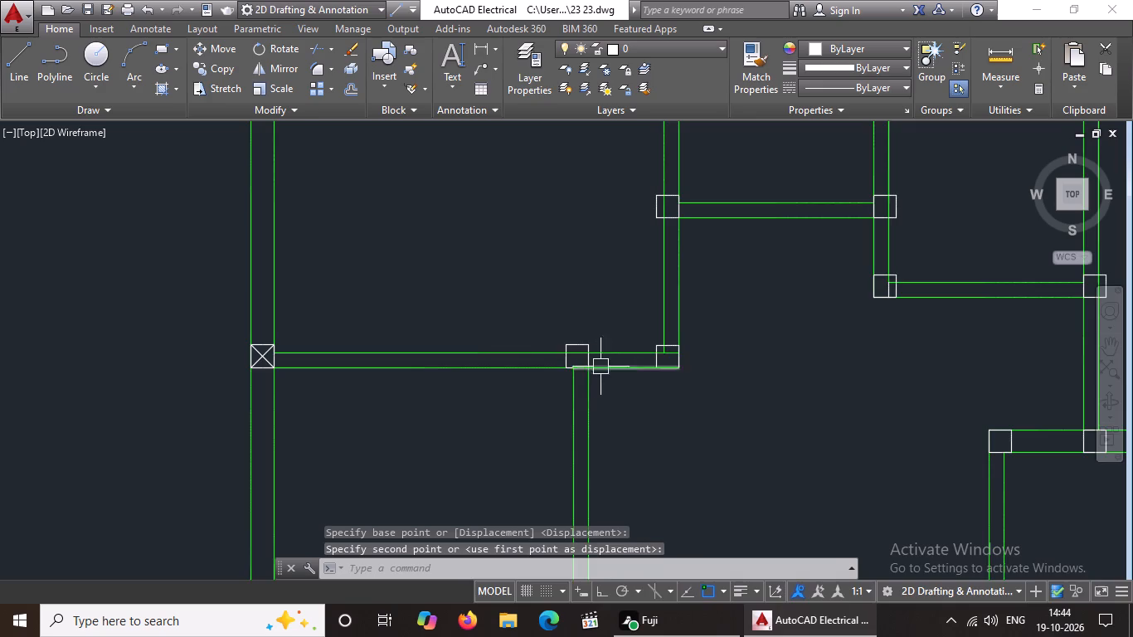
Move the south wall column and its diagonals at the western interior wall west, flush with that wall's east face.
scroll(610, 356, down, 5)
scroll(599, 500, up, 3)
scroll(602, 486, down, 2)
middle_drag(625, 532, 622, 507)
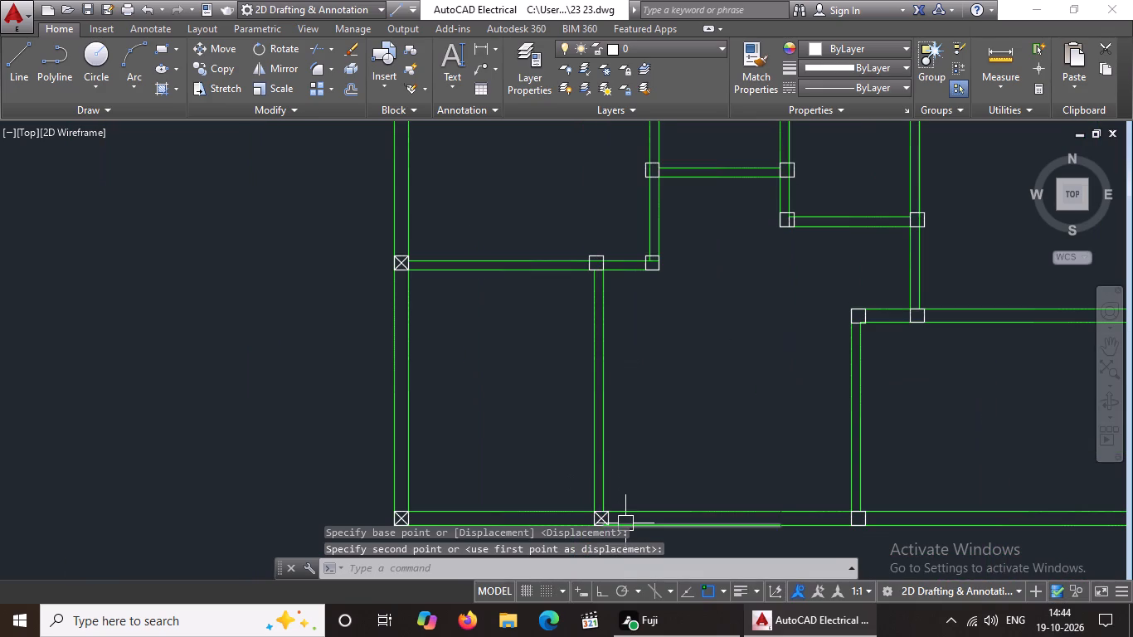
middle_drag(622, 507, 619, 446)
scroll(658, 498, up, 1)
middle_drag(658, 496, 654, 366)
drag(525, 349, 529, 366)
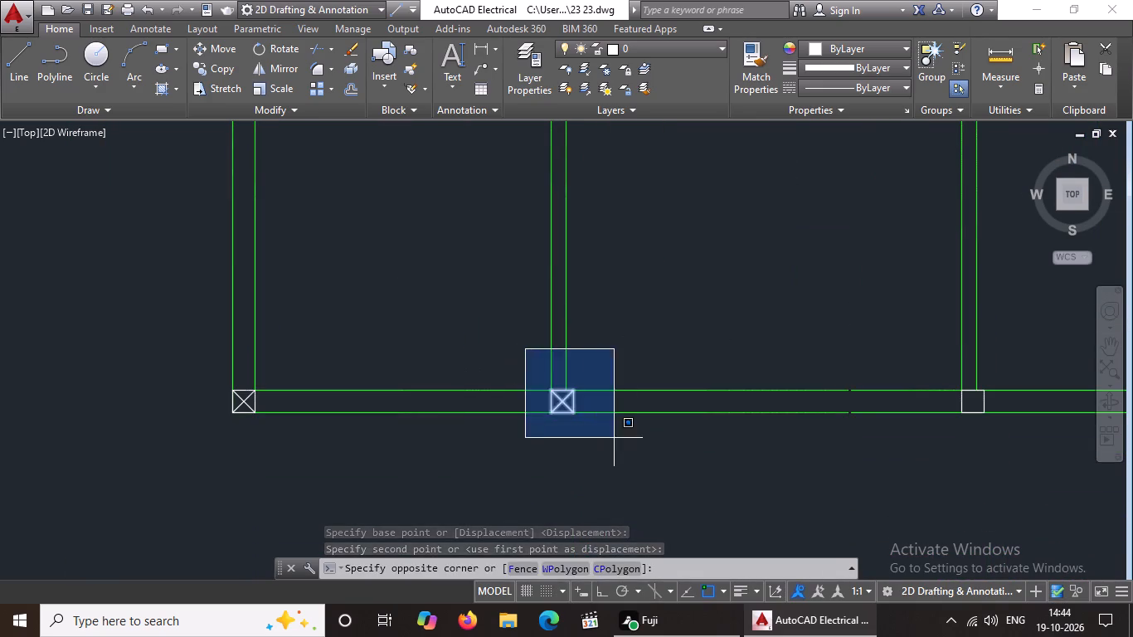
click(614, 438)
click(212, 50)
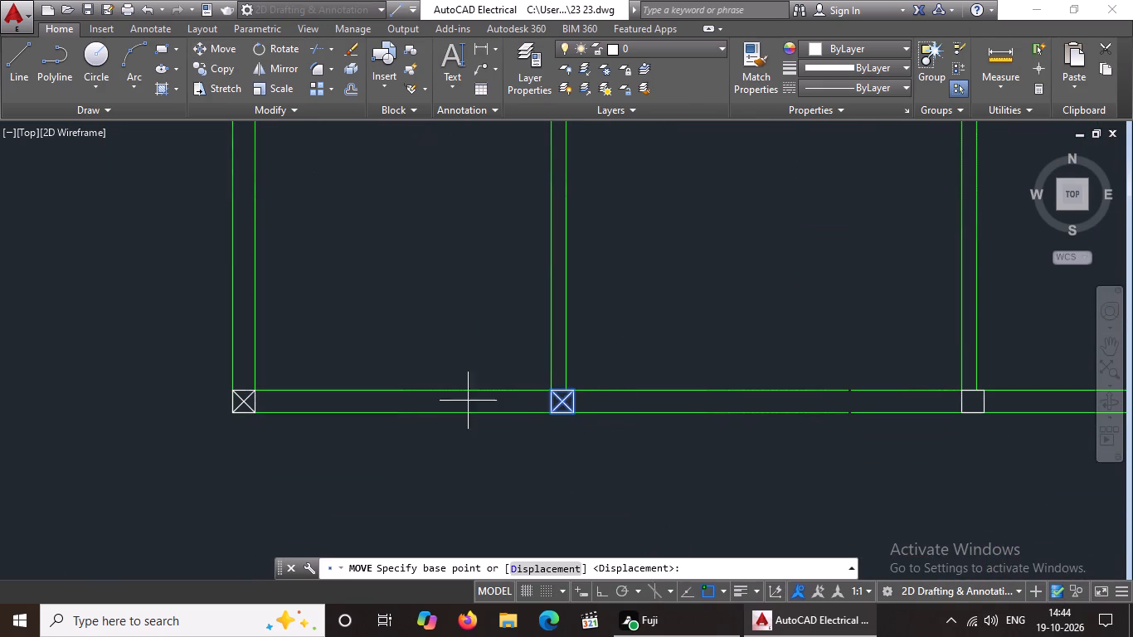
click(574, 391)
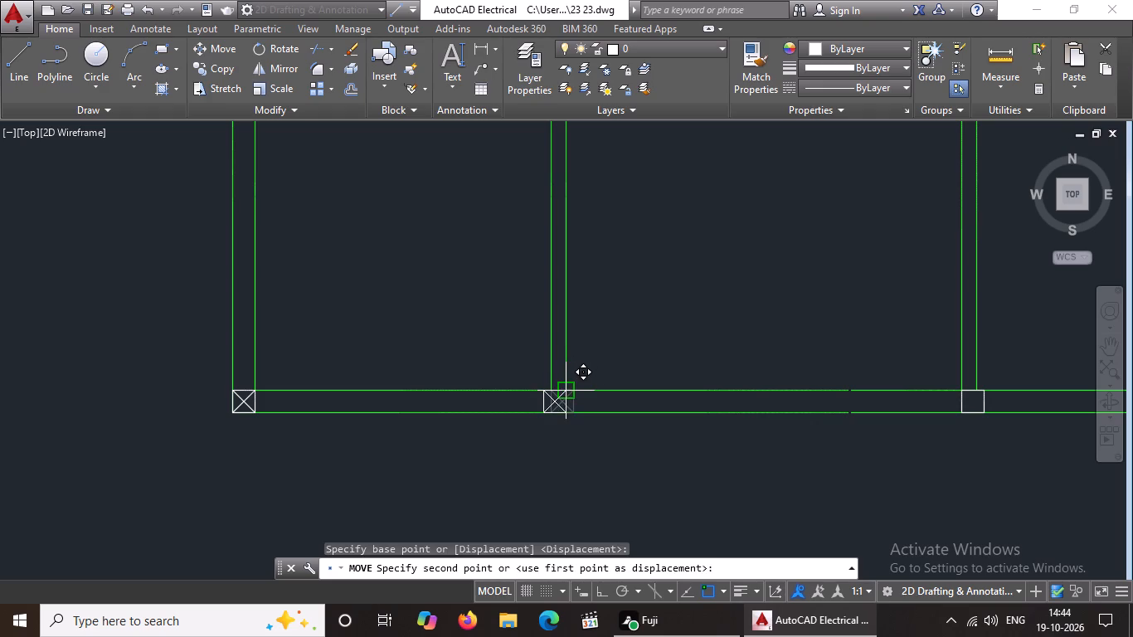
click(567, 391)
scroll(624, 383, down, 2)
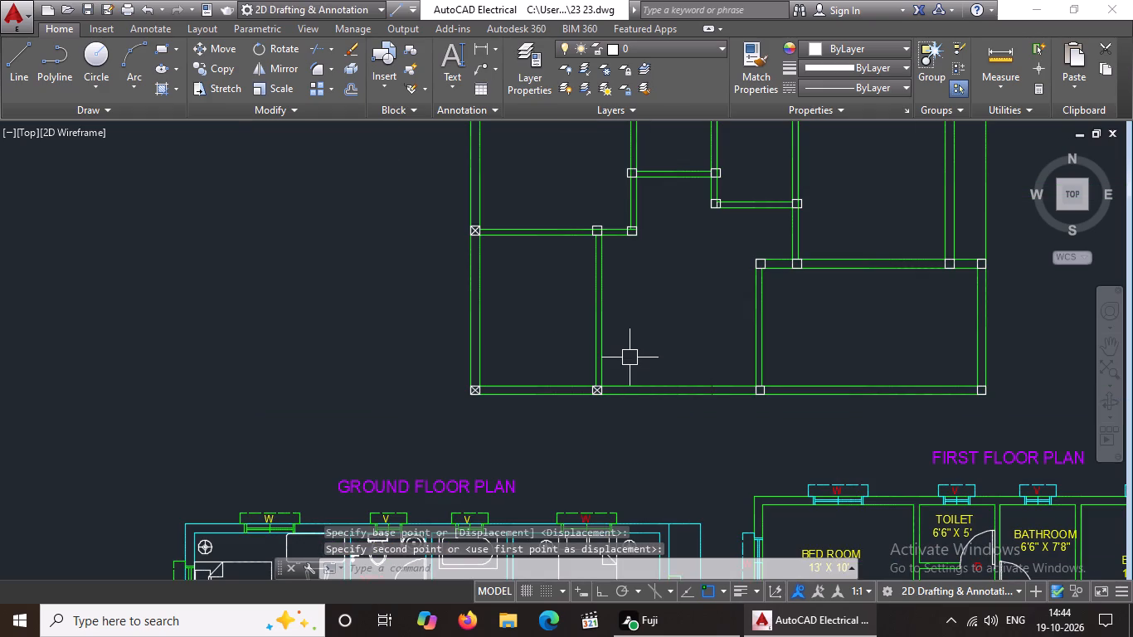
middle_drag(630, 357, 587, 388)
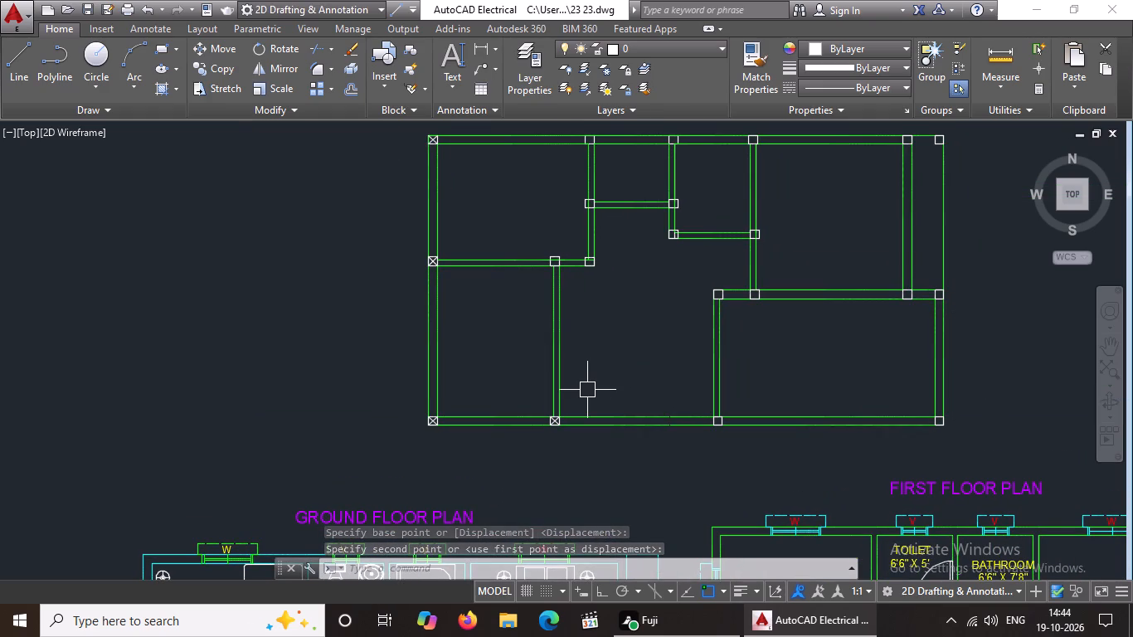
key(Escape)
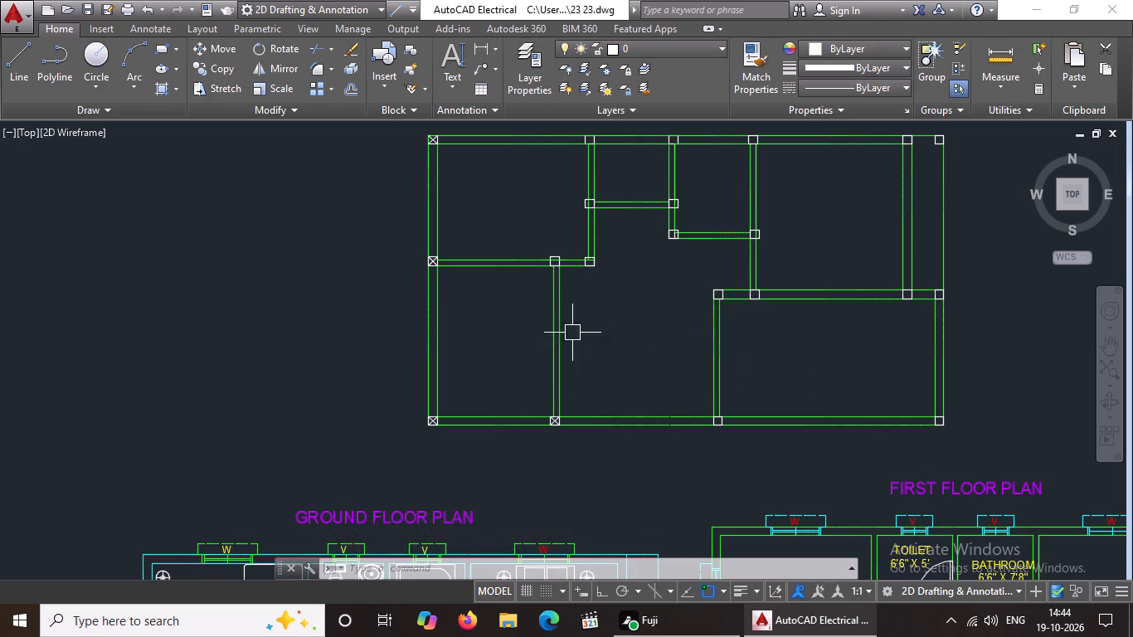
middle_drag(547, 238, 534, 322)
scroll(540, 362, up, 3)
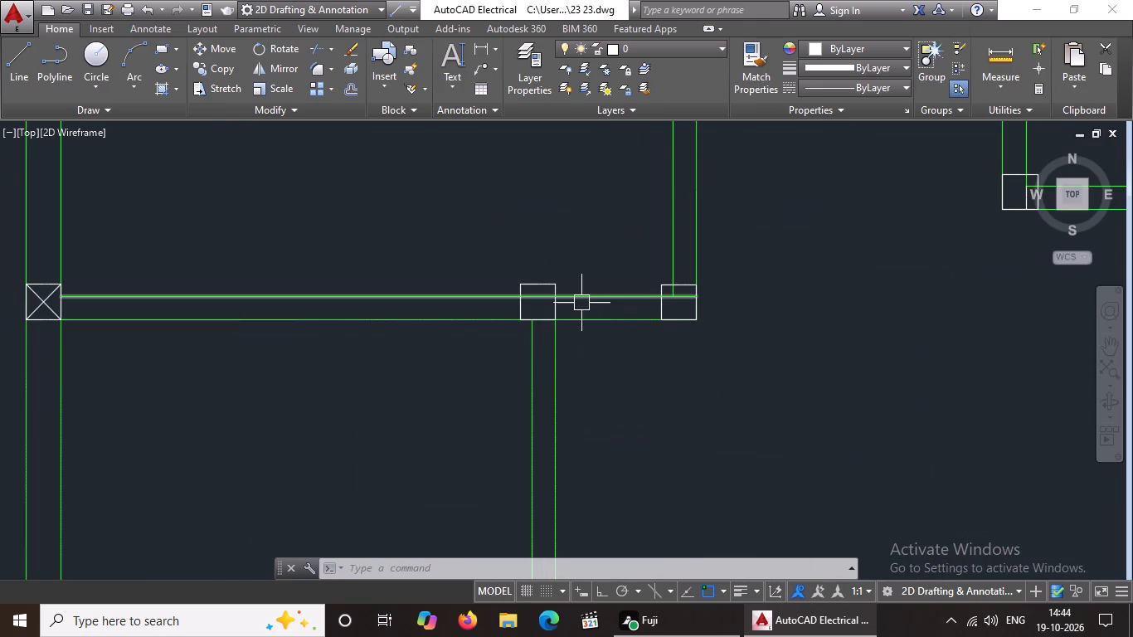
Draw two crossing diagonal lines between opposite corners of the cross wall column at the top of the western interior wall.
key(l)
key(Return)
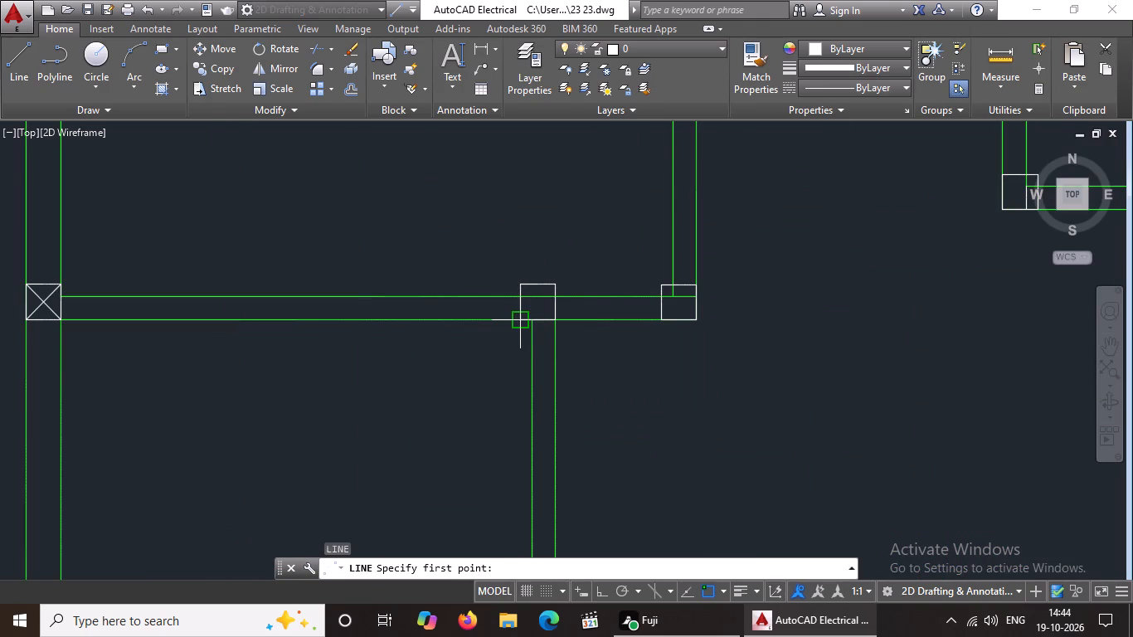
click(523, 319)
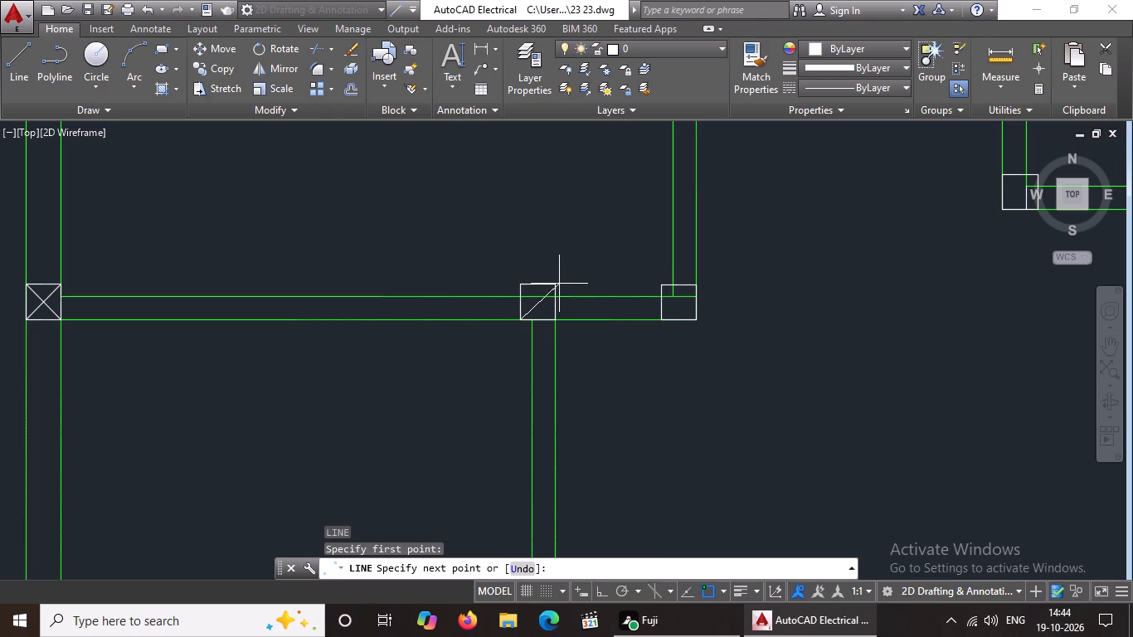
click(550, 286)
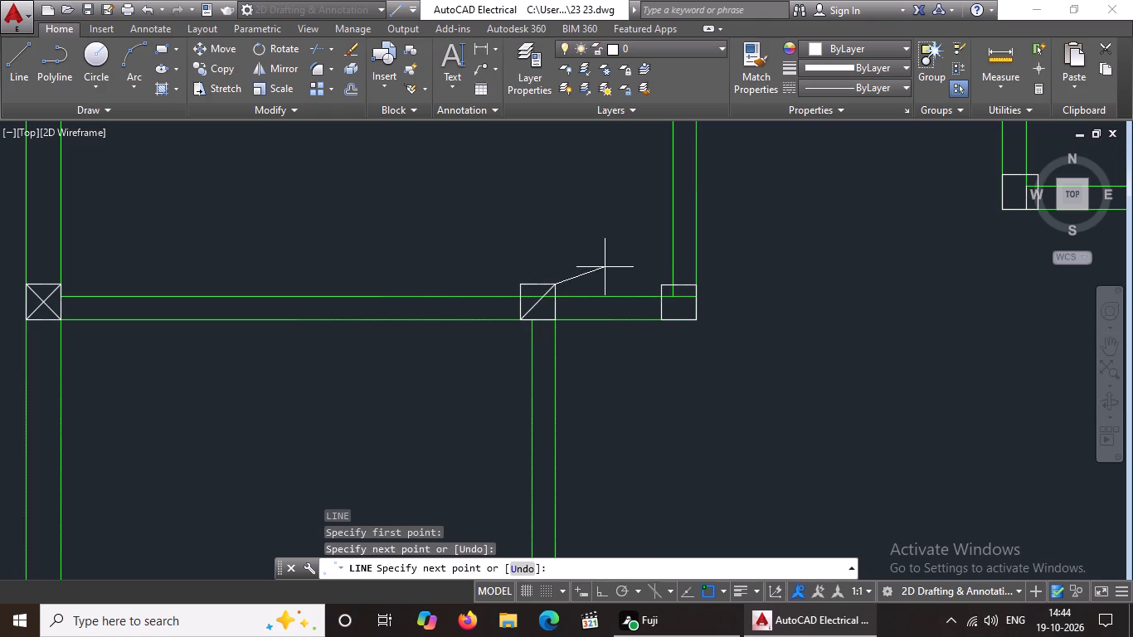
key(Escape)
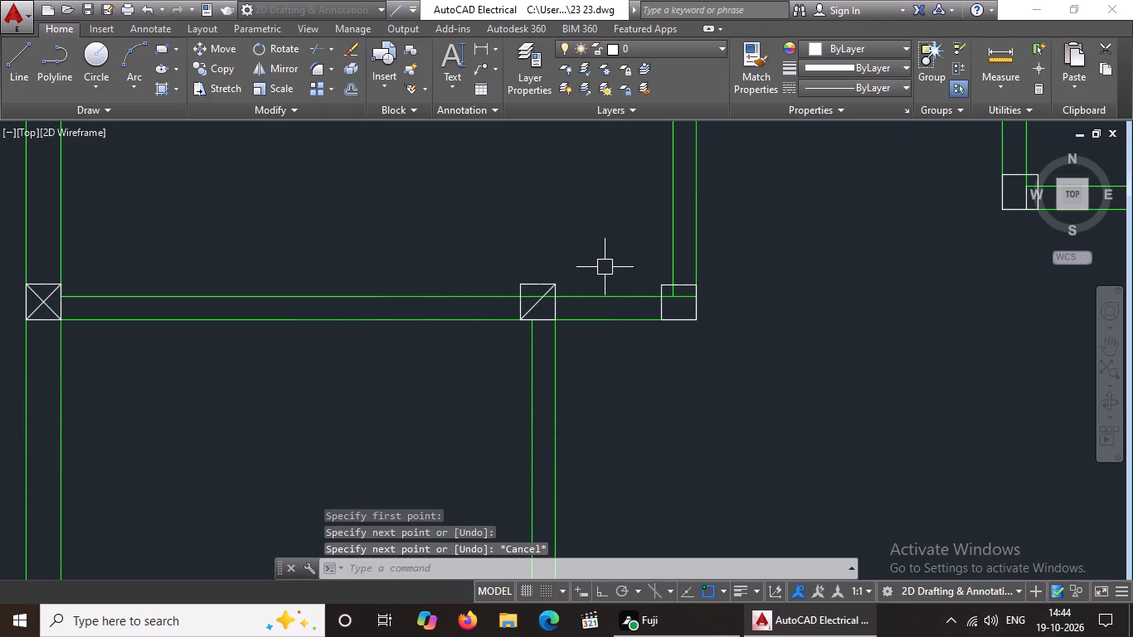
scroll(605, 270, down, 3)
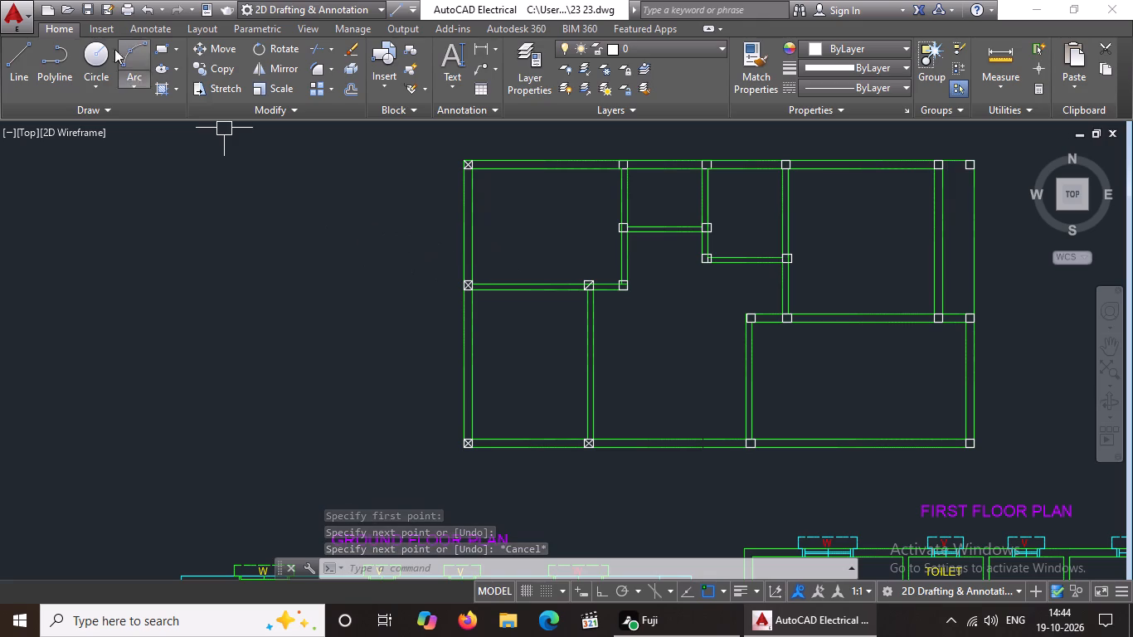
click(7, 67)
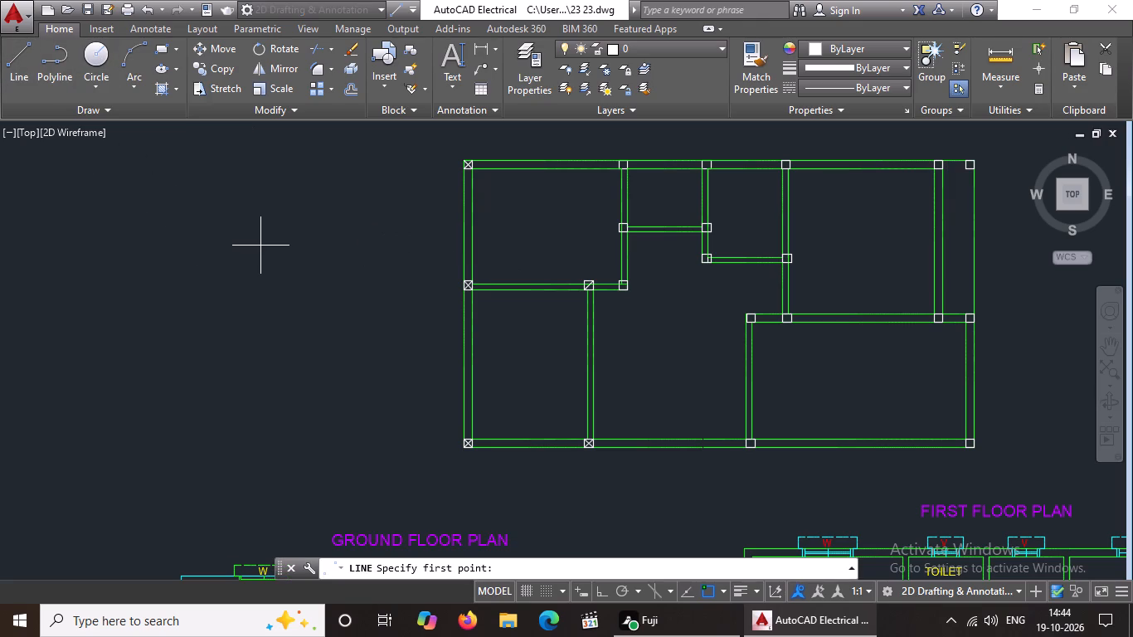
scroll(591, 266, up, 3)
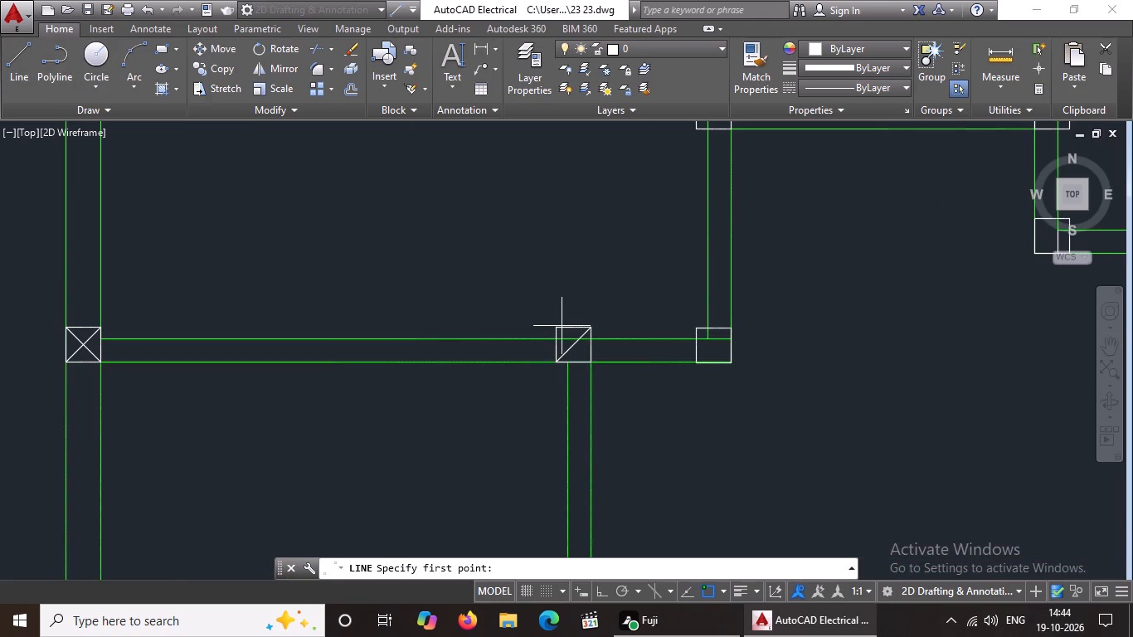
click(555, 326)
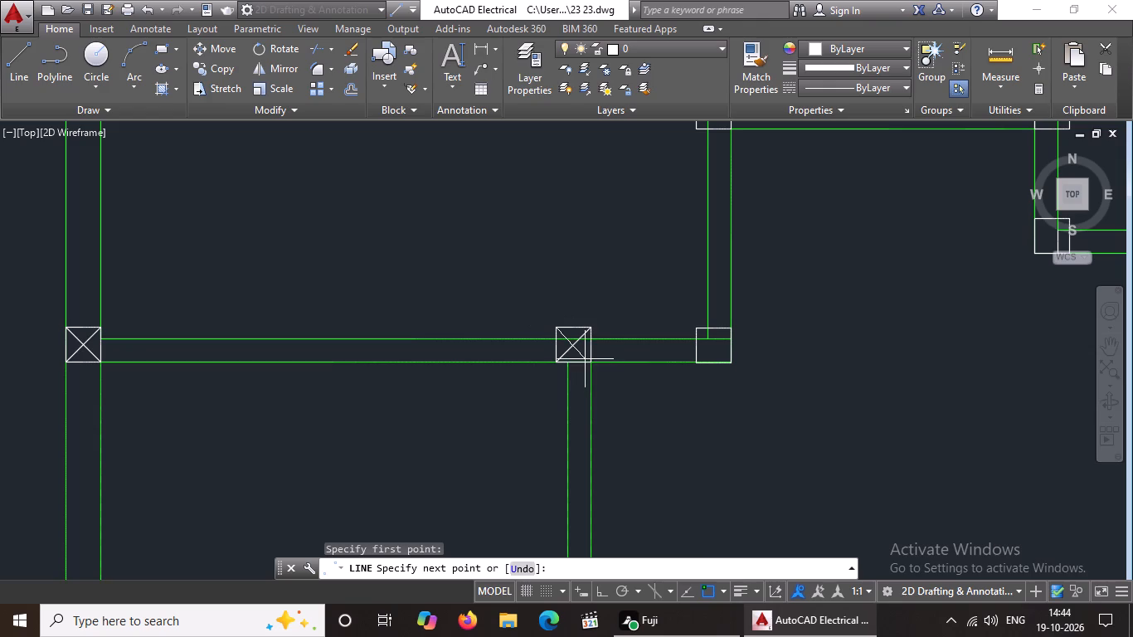
click(591, 358)
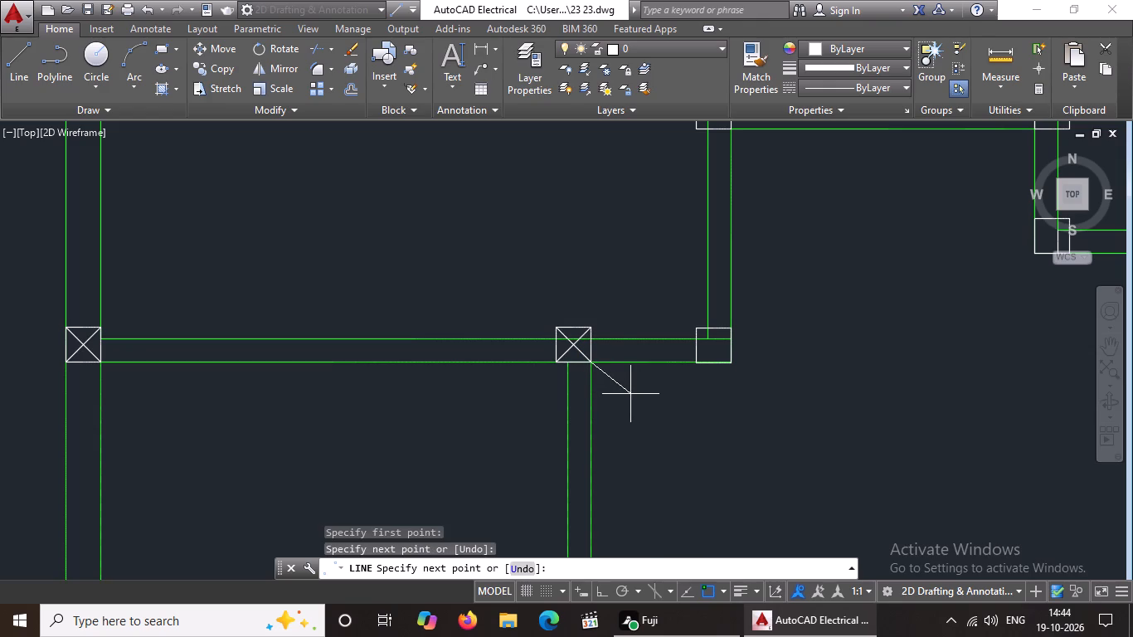
key(Escape)
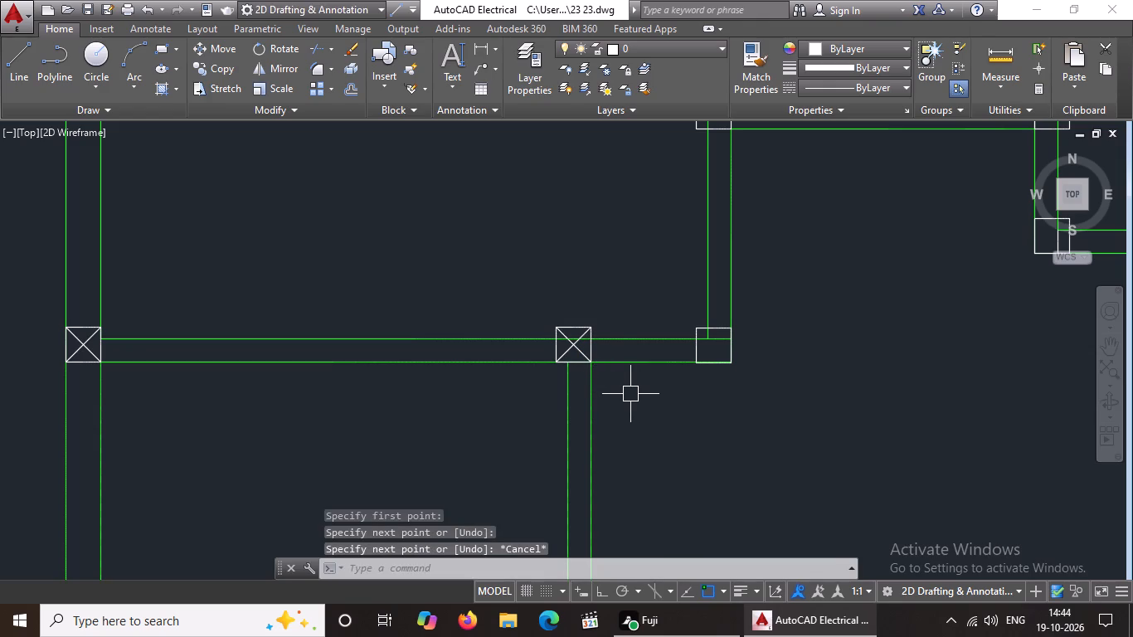
Draw two crossing diagonal lines between opposite corners of the second north wall column from the west.
scroll(630, 394, down, 2)
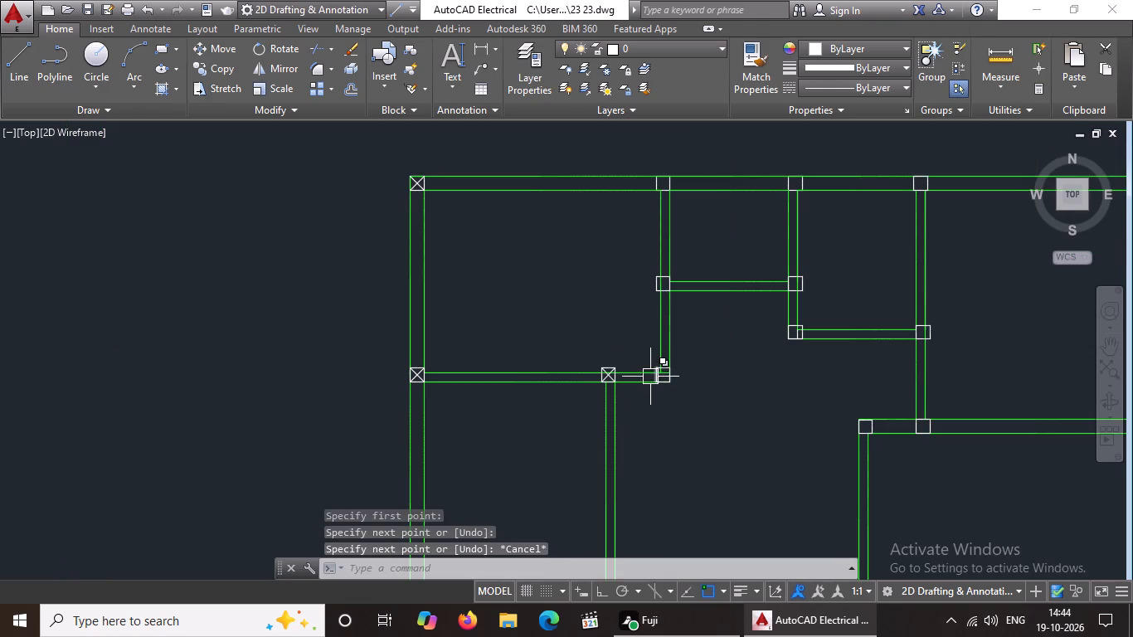
middle_drag(728, 406, 631, 329)
scroll(629, 317, down, 1)
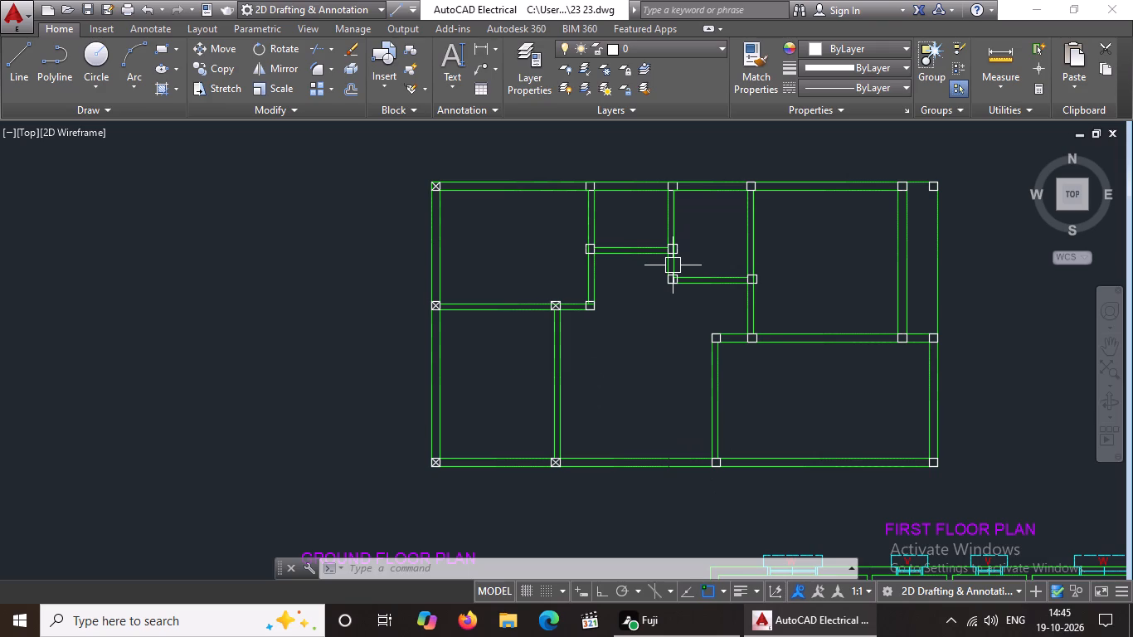
scroll(596, 175, up, 2)
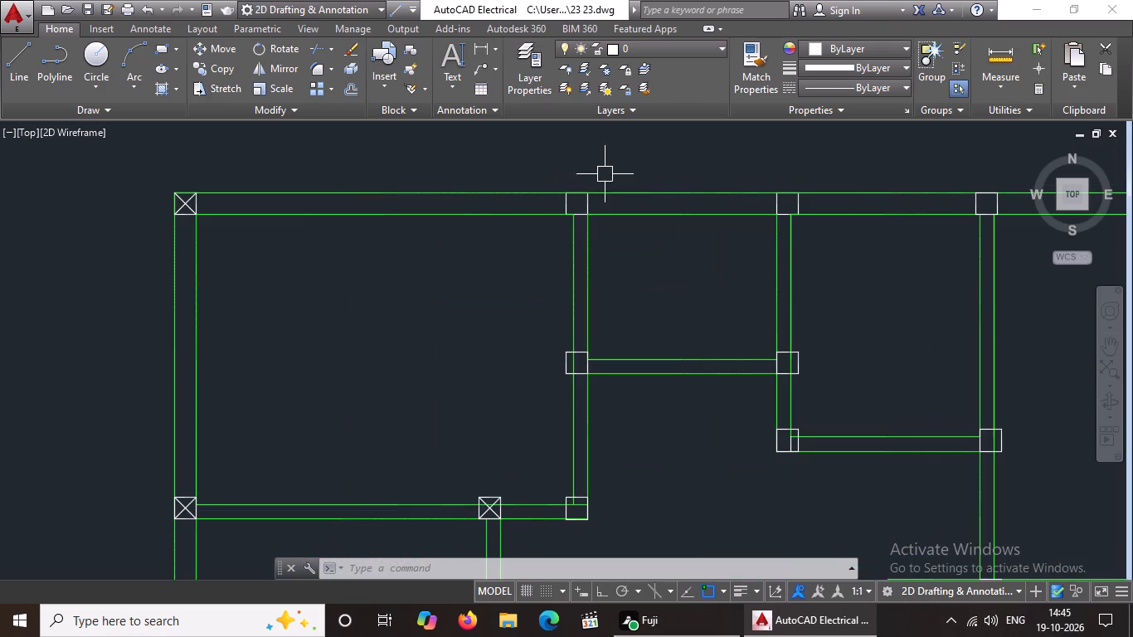
click(9, 59)
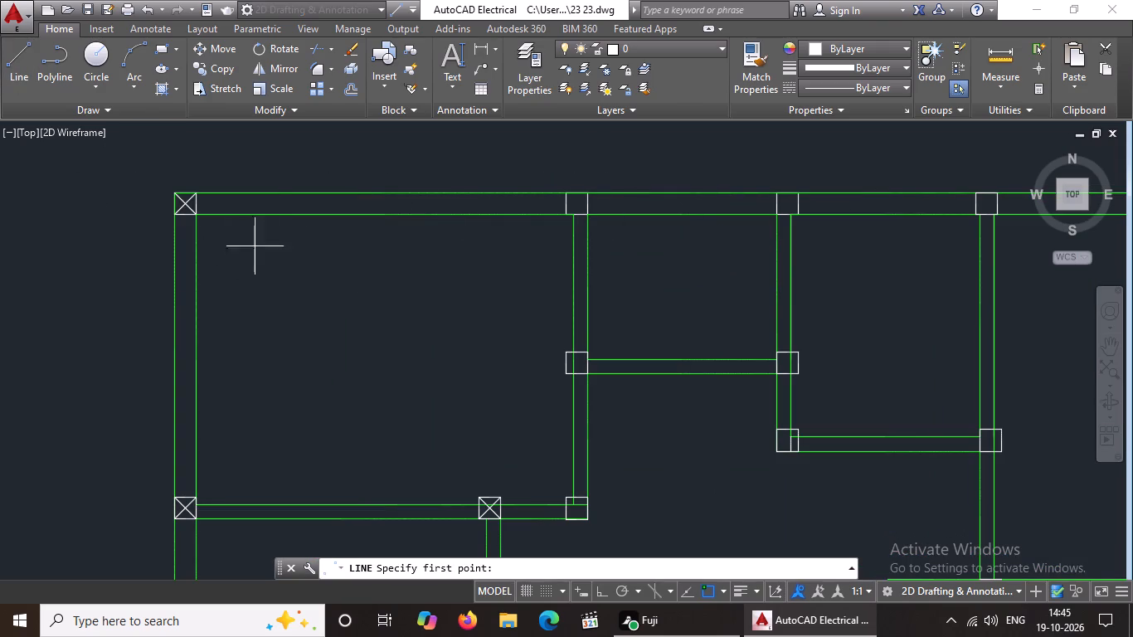
scroll(567, 199, up, 1)
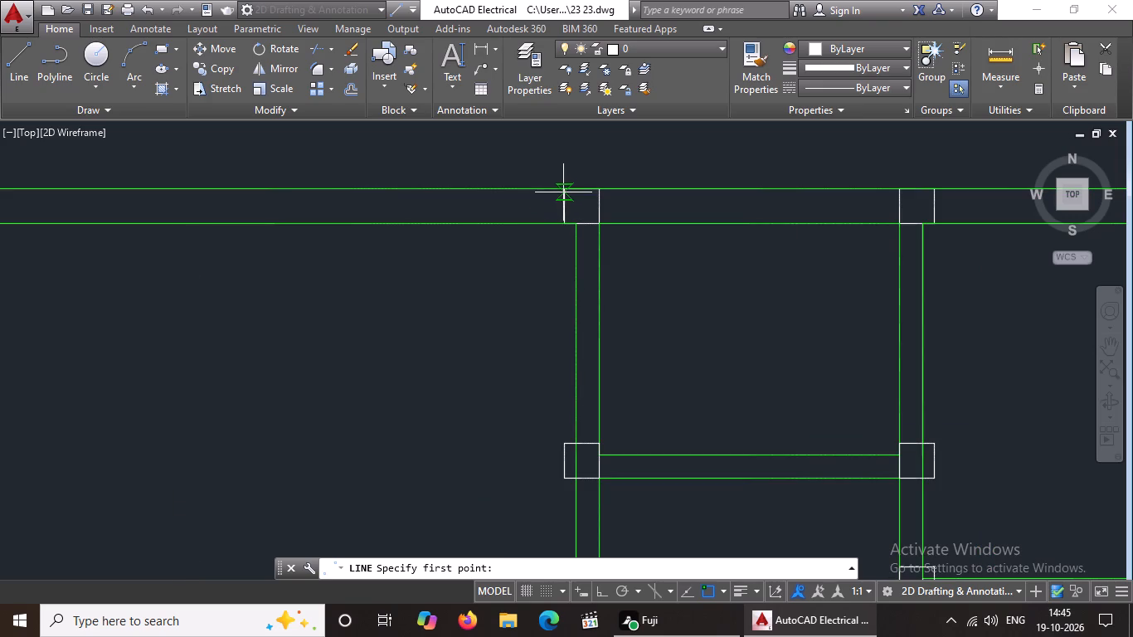
click(564, 192)
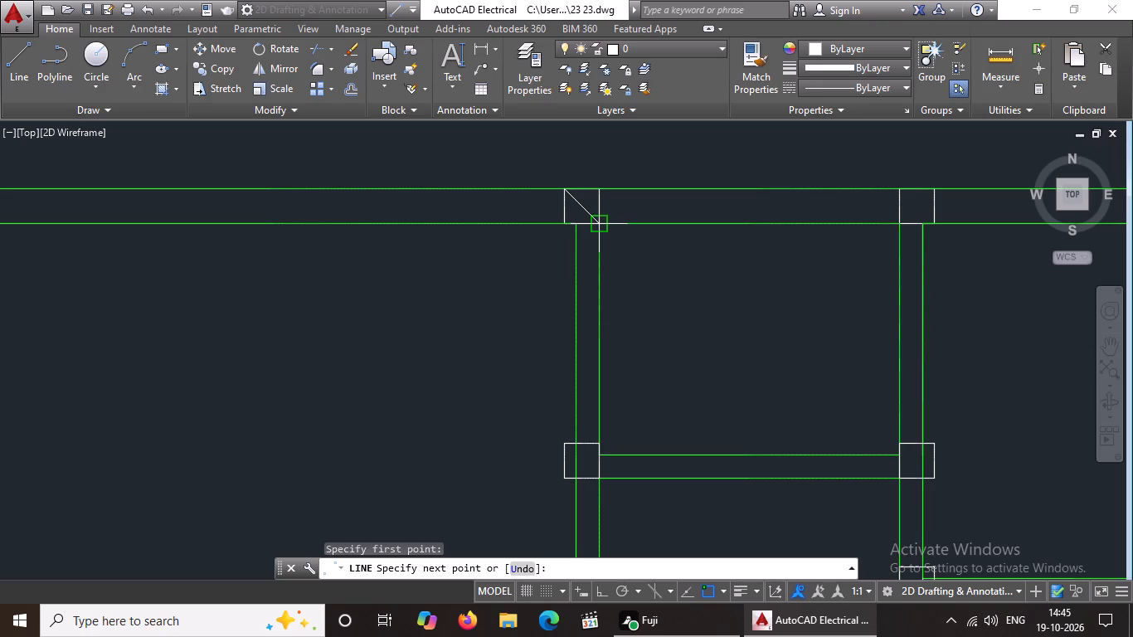
click(599, 224)
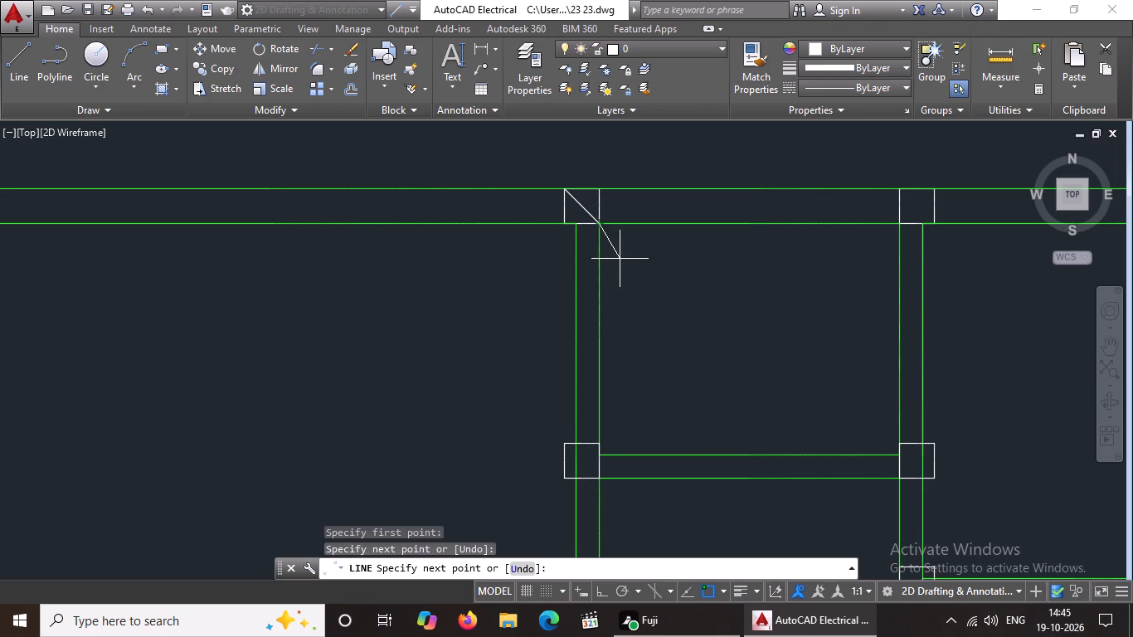
key(Escape)
key(l)
key(Return)
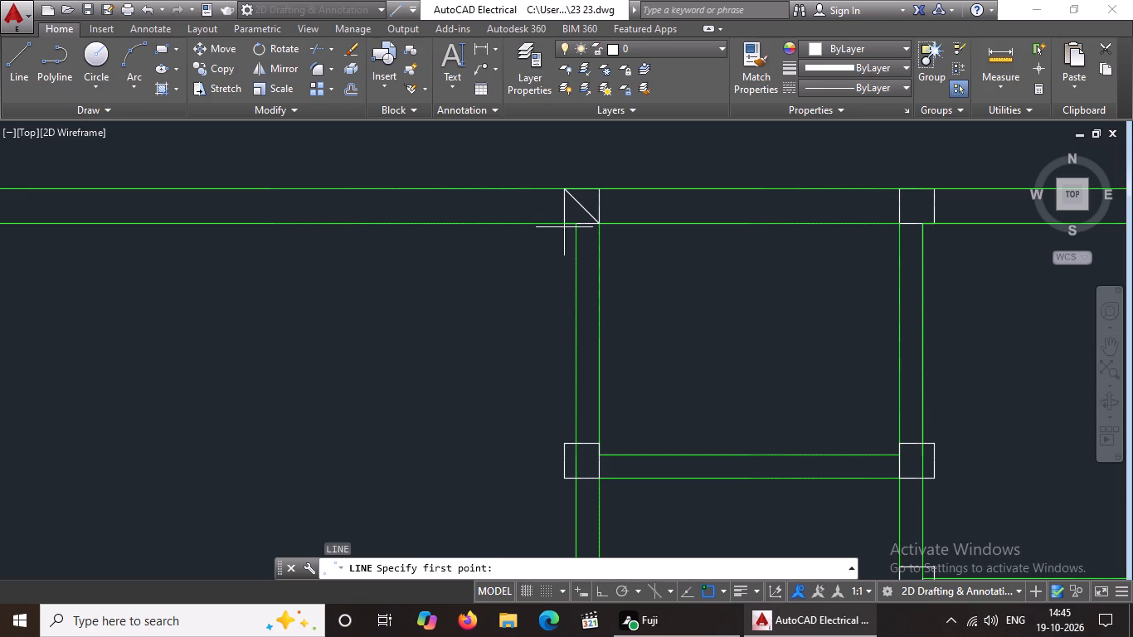
click(558, 226)
click(596, 190)
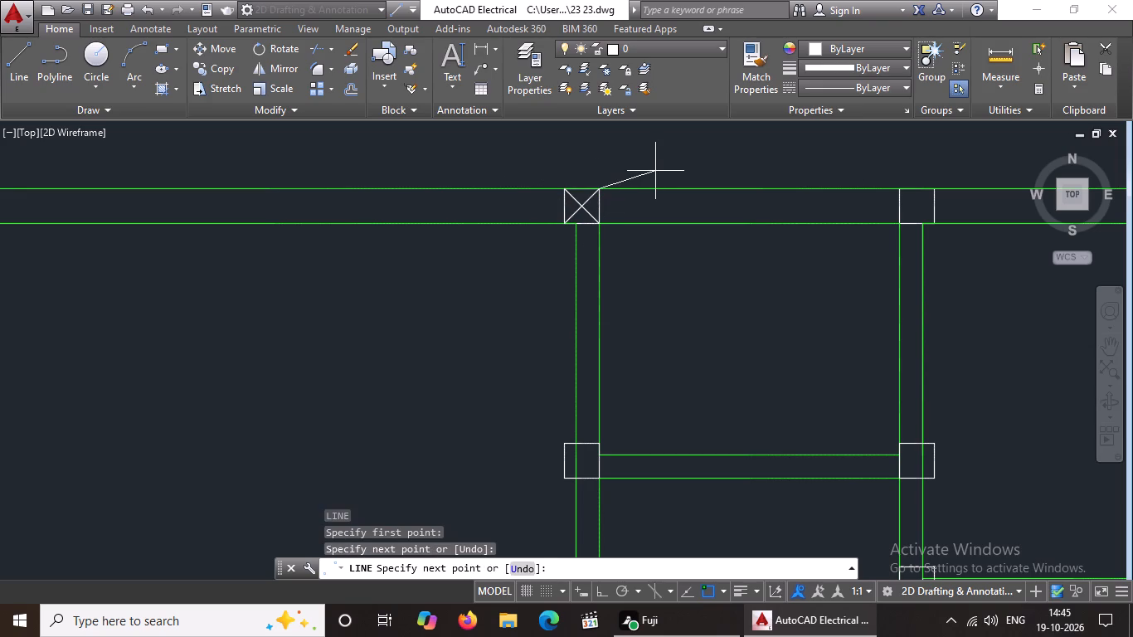
key(Escape)
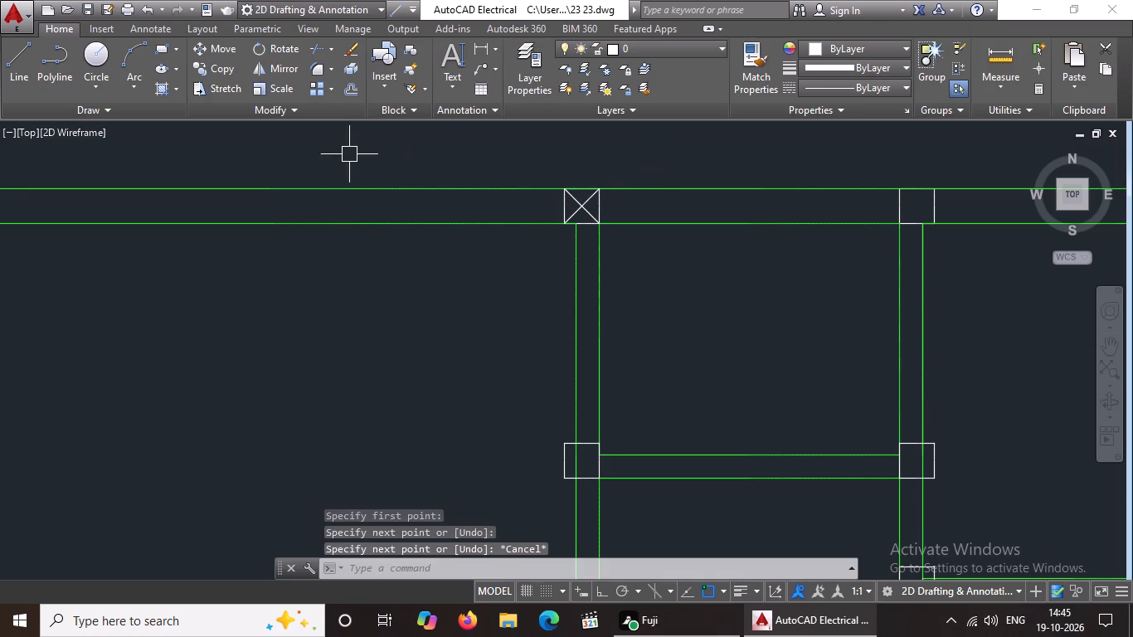
Draw two crossing diagonals in the column directly south of the second north wall column, at the west end of the short cross wall.
scroll(583, 300, down, 2)
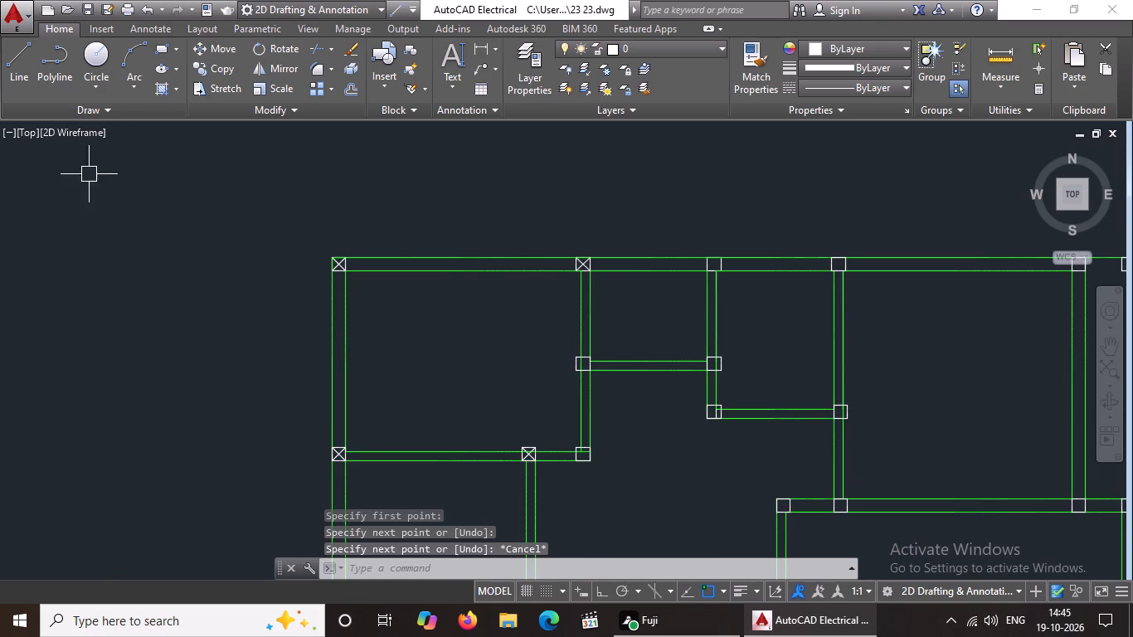
click(21, 69)
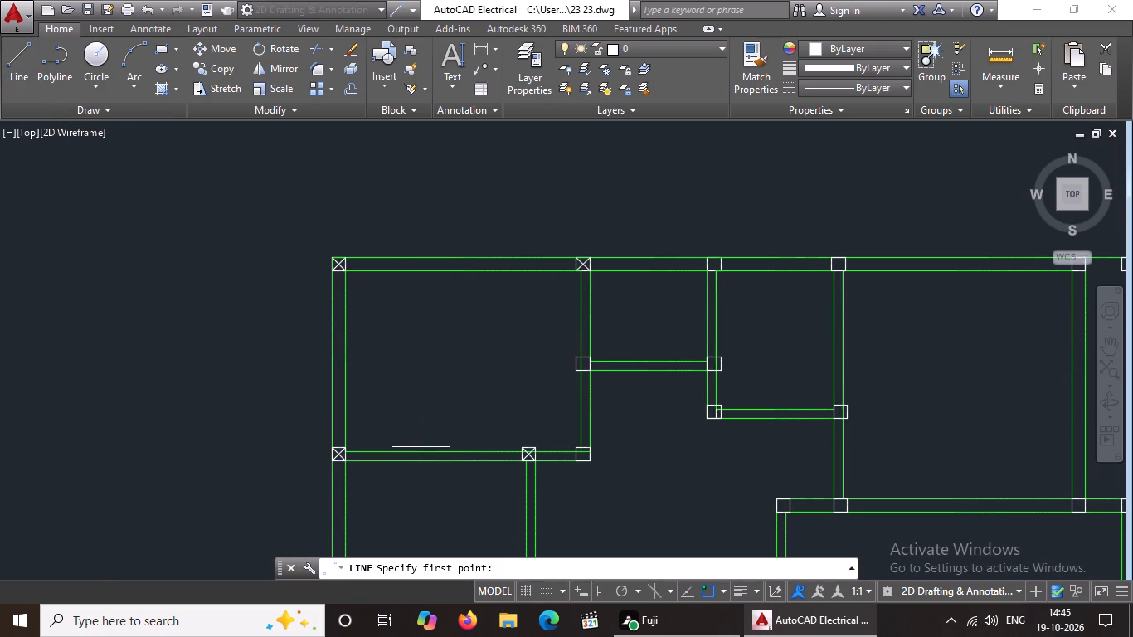
scroll(581, 358, up, 2)
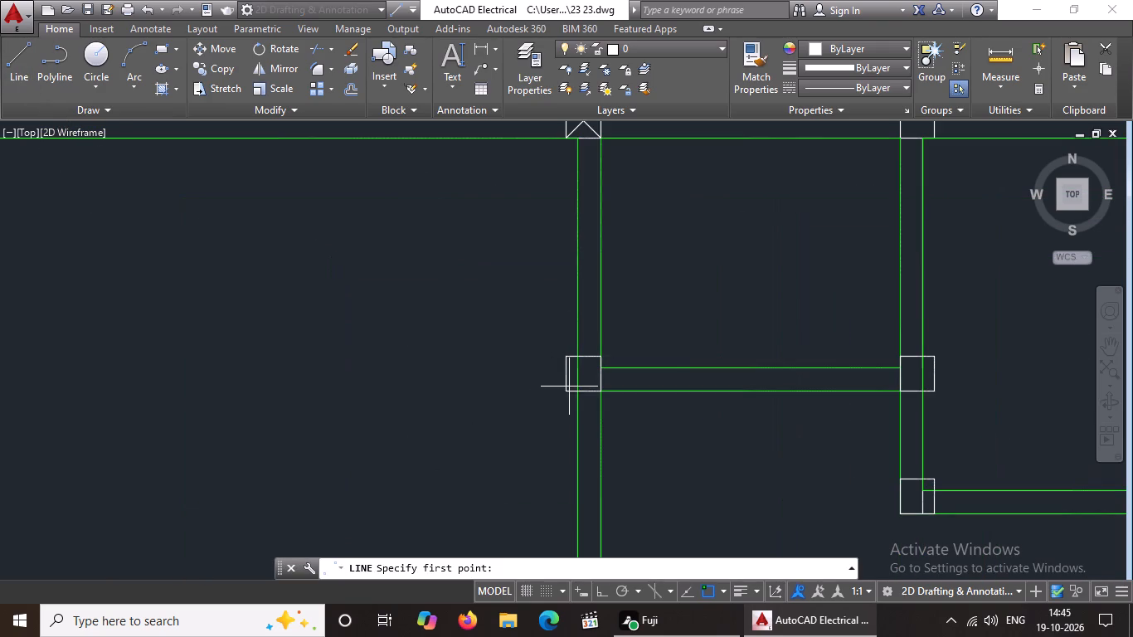
click(565, 391)
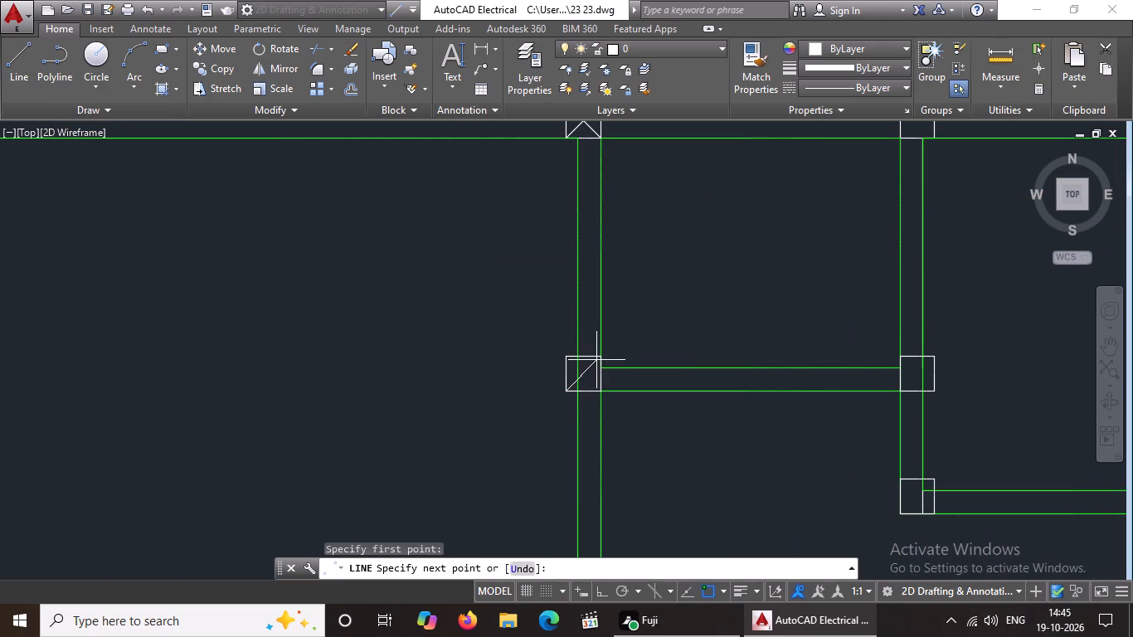
click(601, 357)
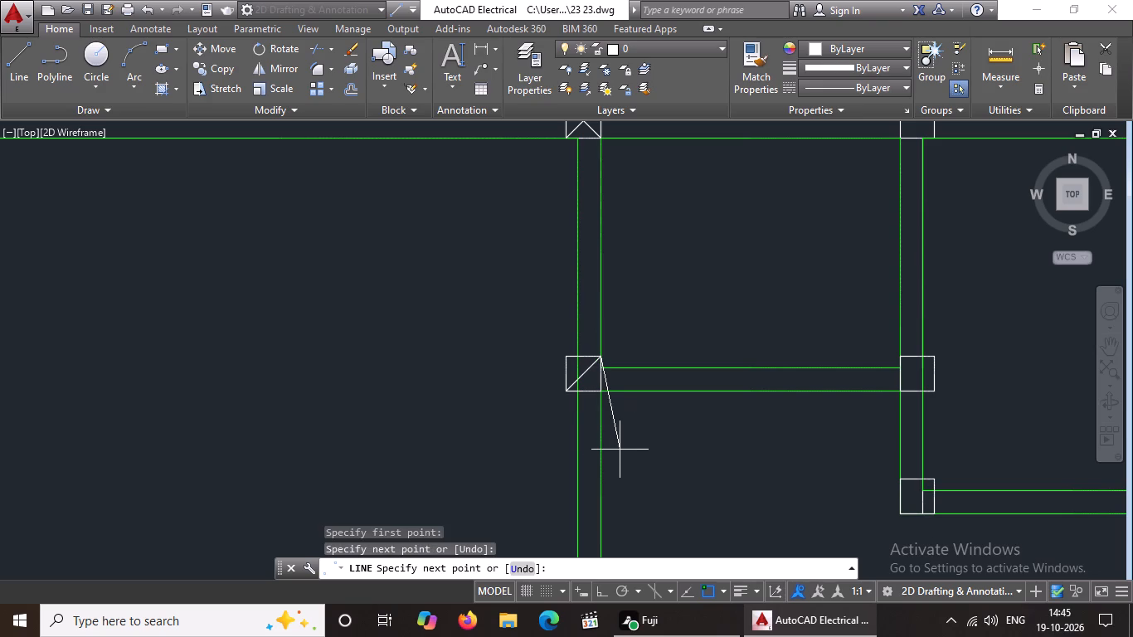
key(Escape)
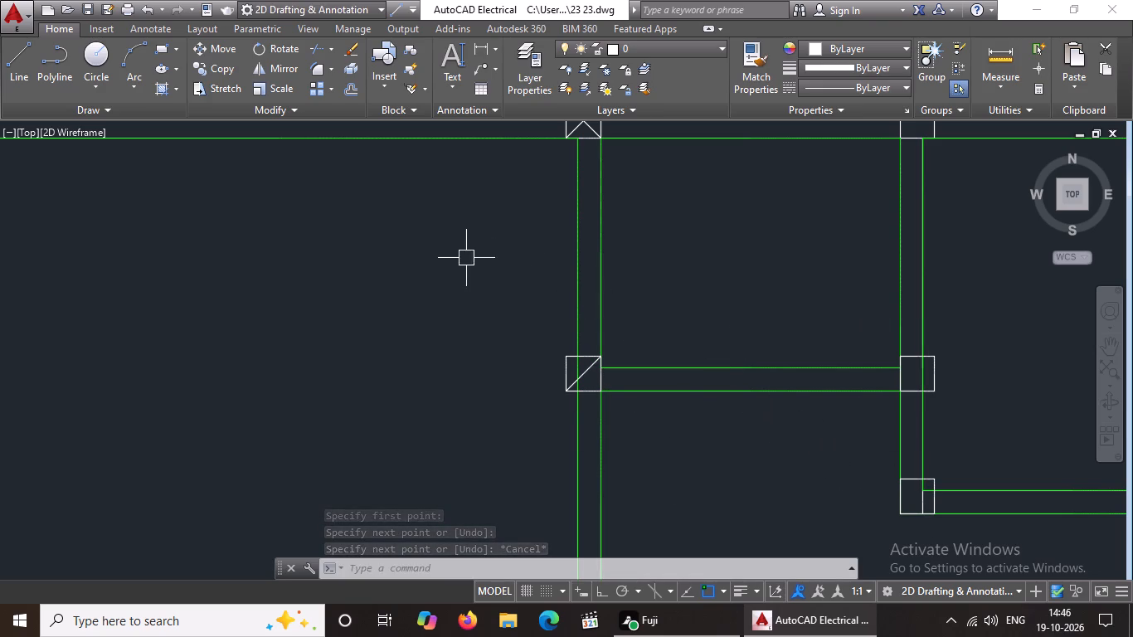
drag(23, 74, 23, 73)
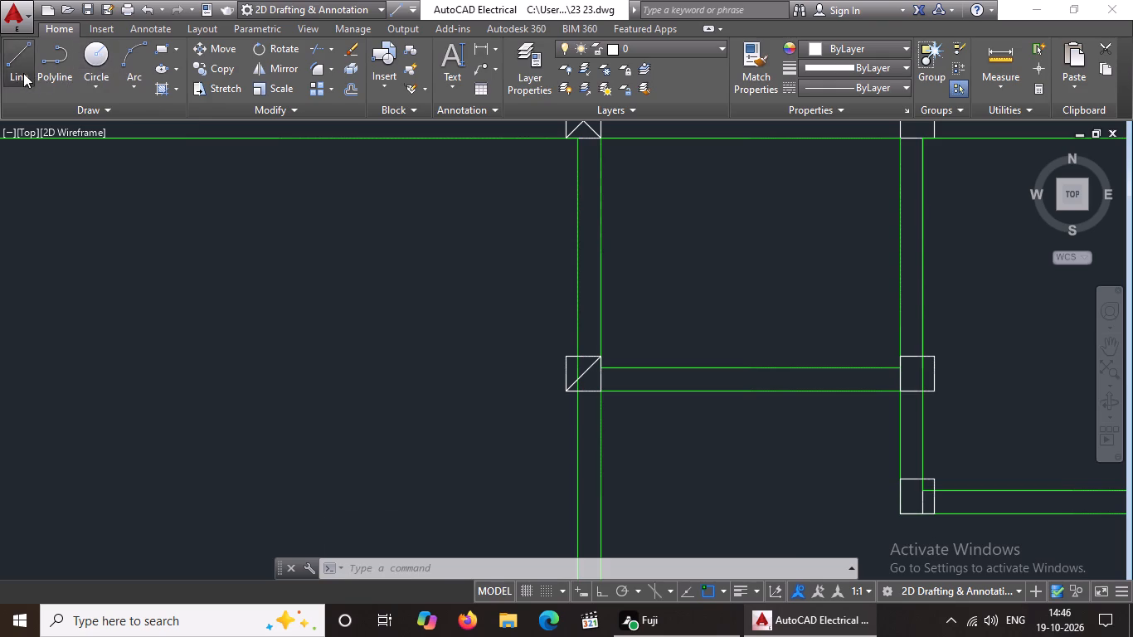
drag(23, 73, 29, 84)
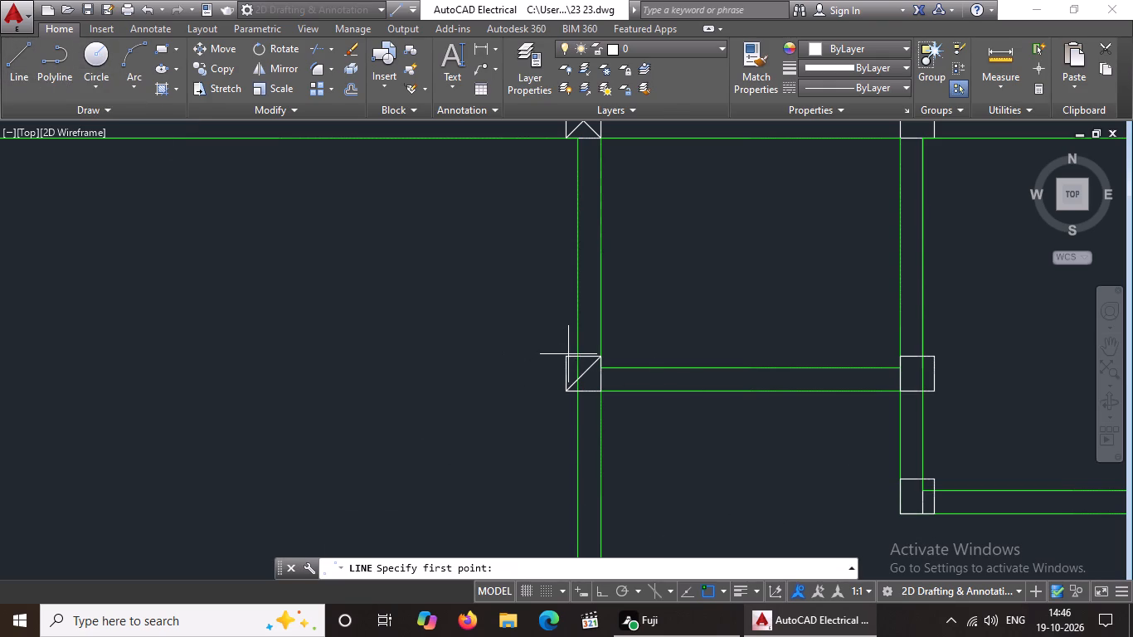
click(568, 357)
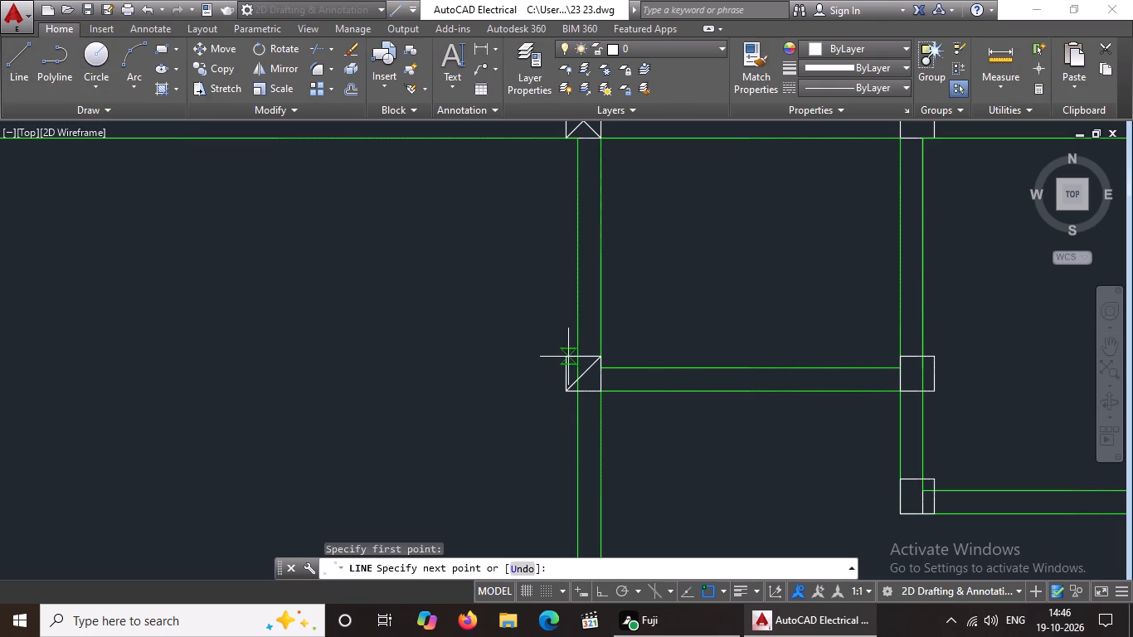
drag(602, 391, 607, 404)
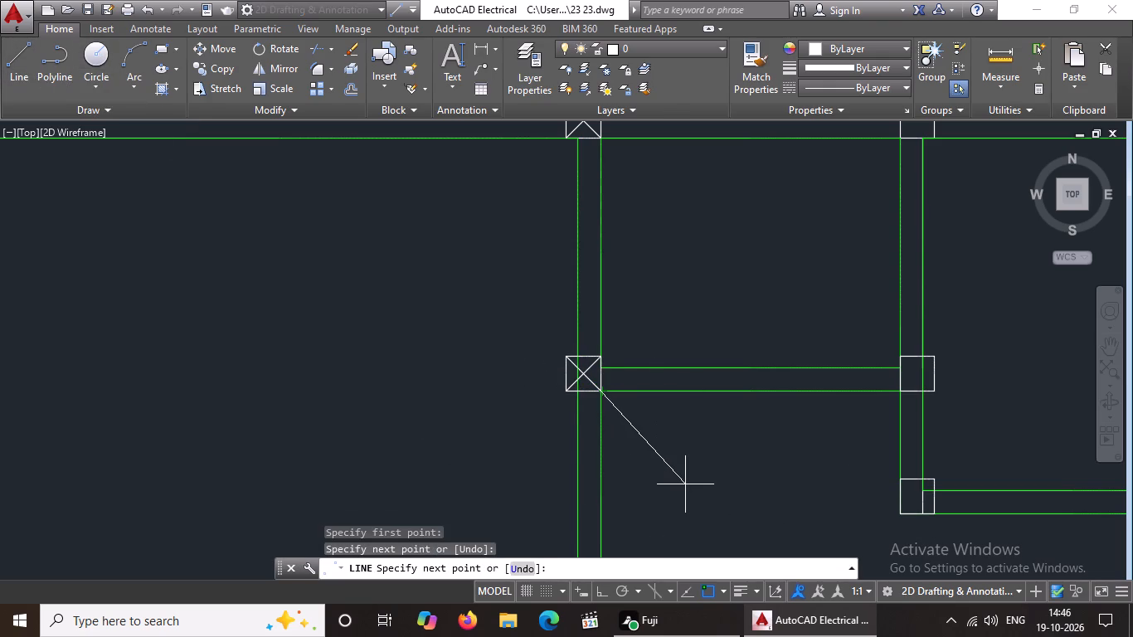
key(Escape)
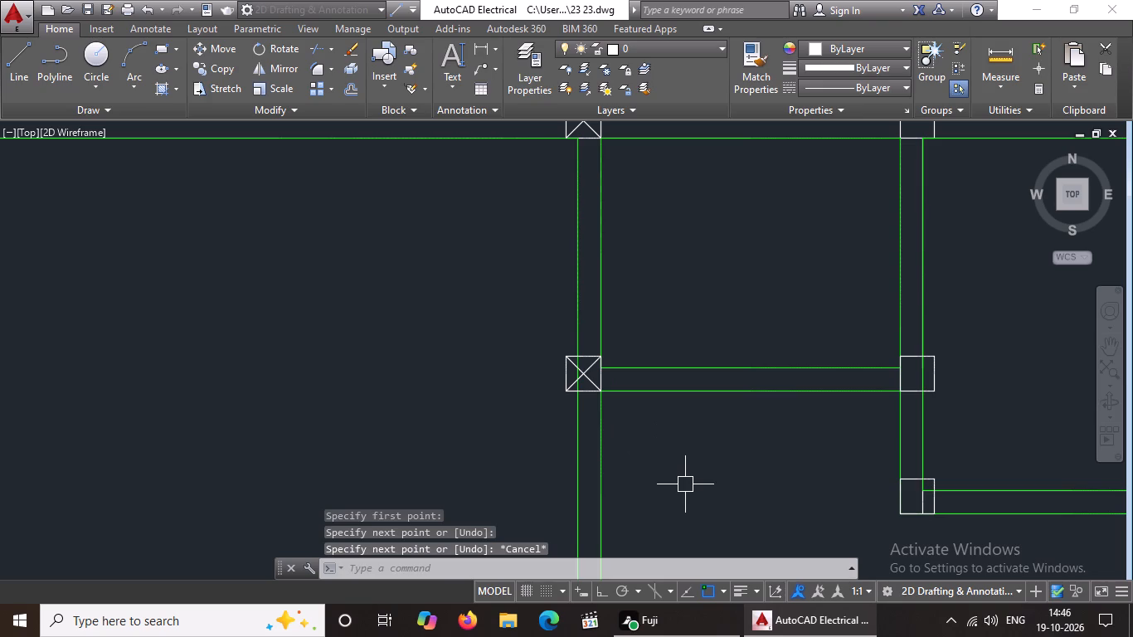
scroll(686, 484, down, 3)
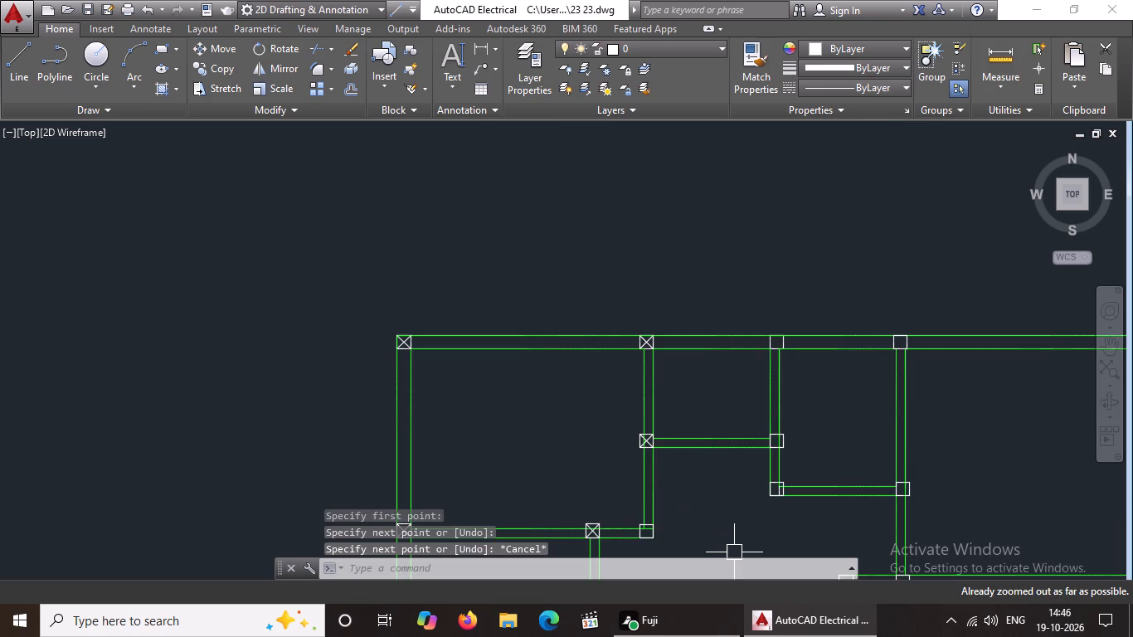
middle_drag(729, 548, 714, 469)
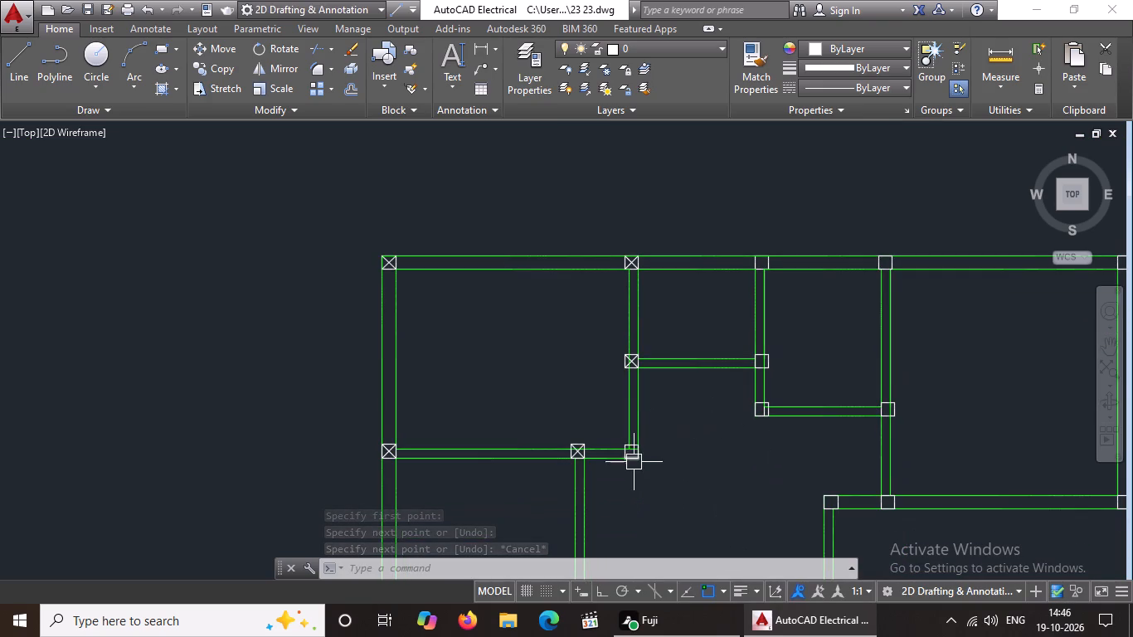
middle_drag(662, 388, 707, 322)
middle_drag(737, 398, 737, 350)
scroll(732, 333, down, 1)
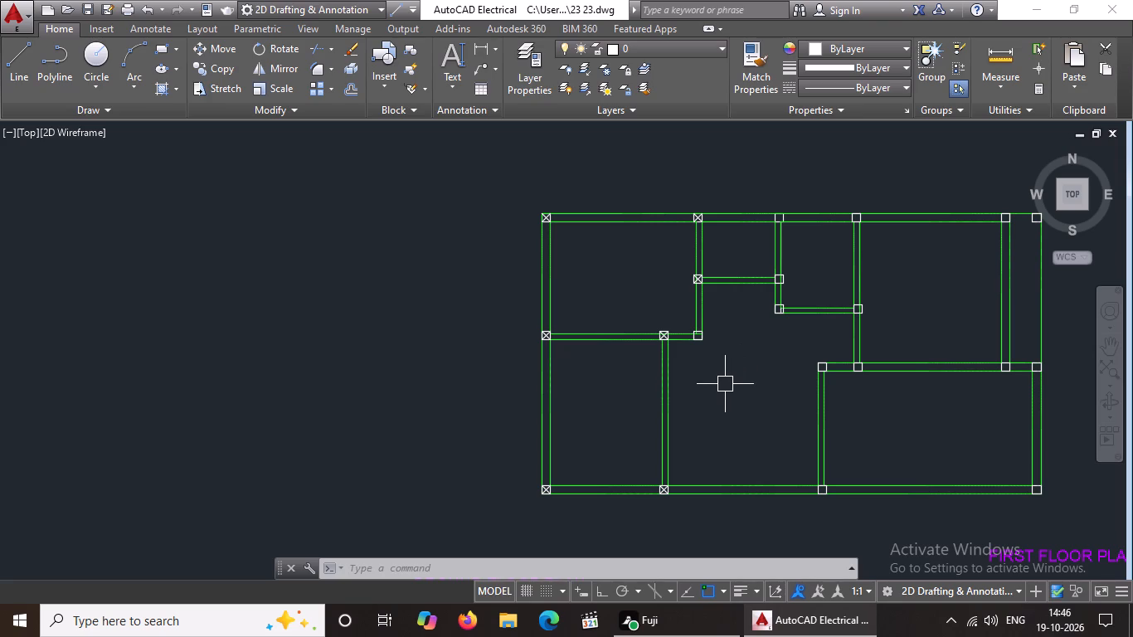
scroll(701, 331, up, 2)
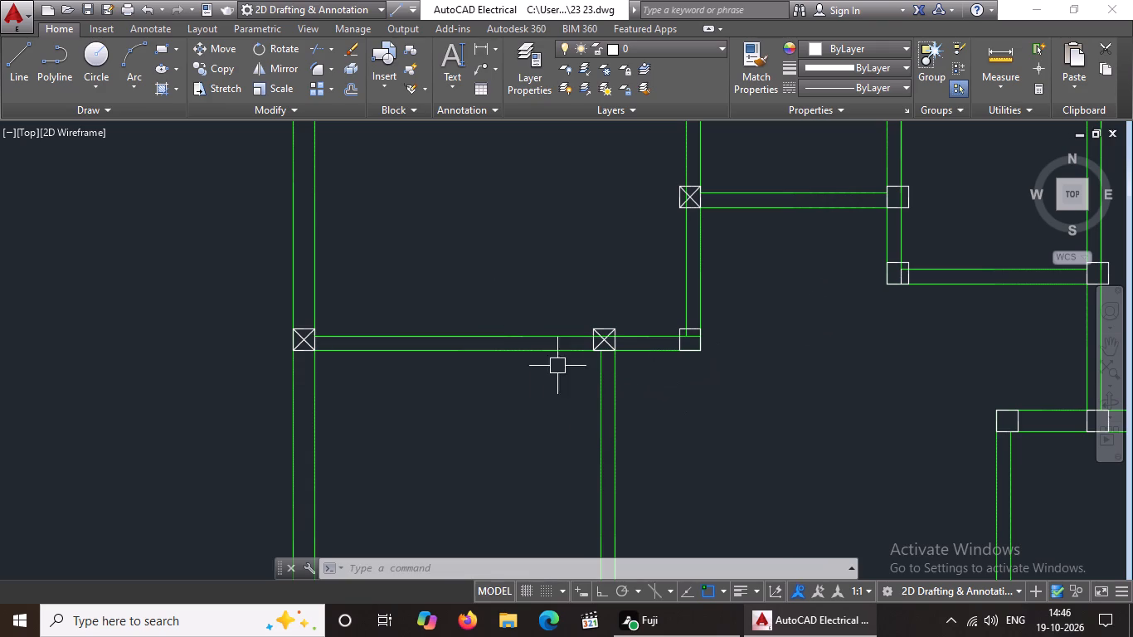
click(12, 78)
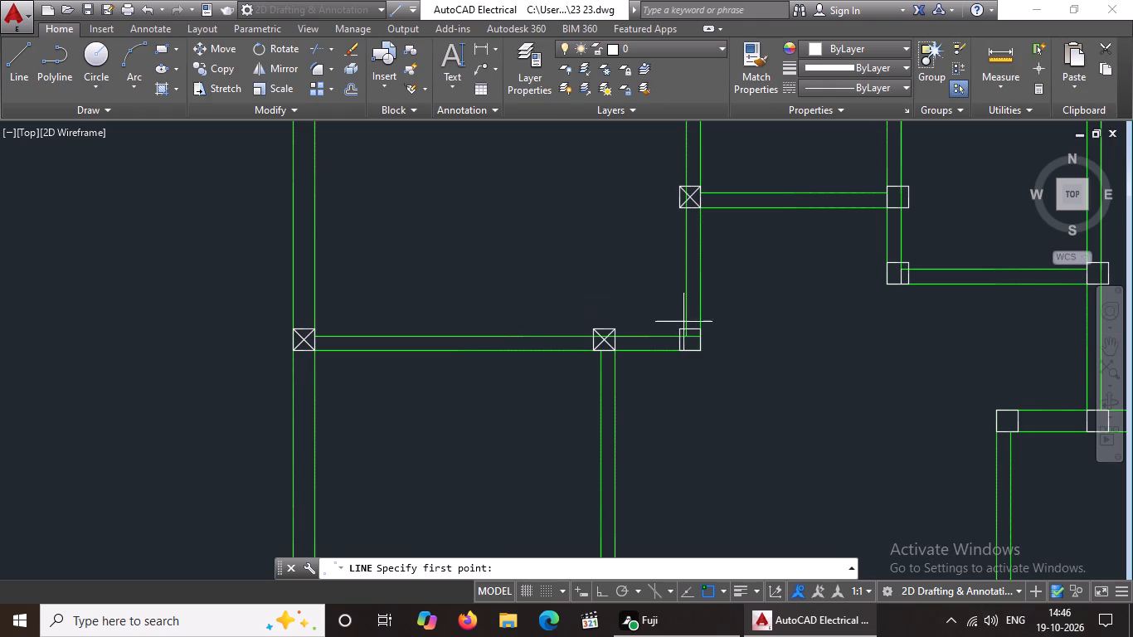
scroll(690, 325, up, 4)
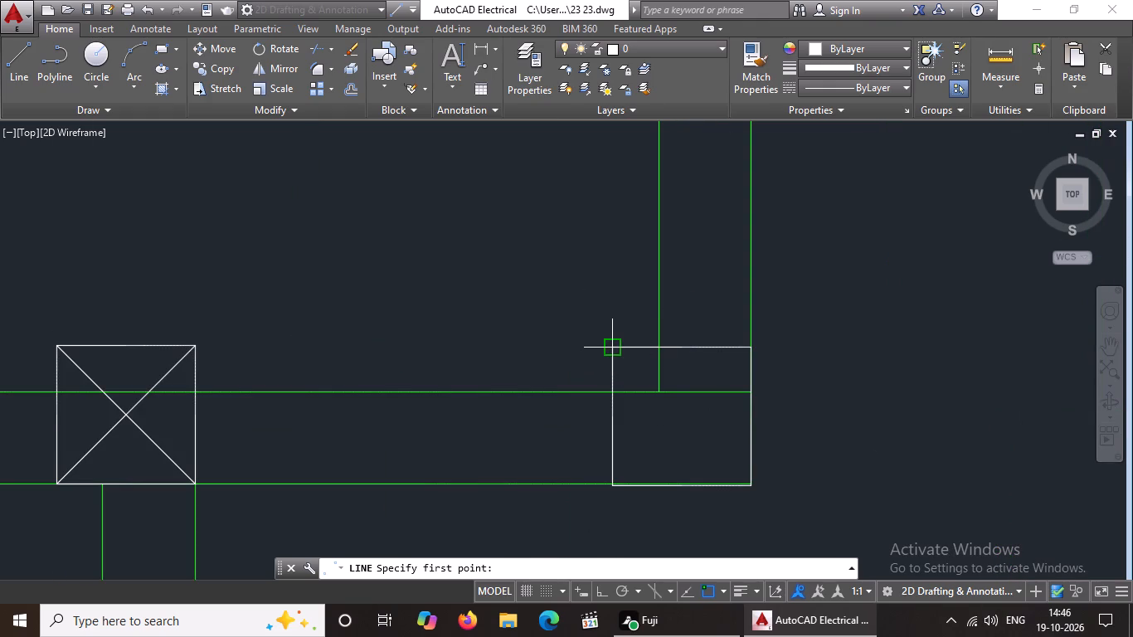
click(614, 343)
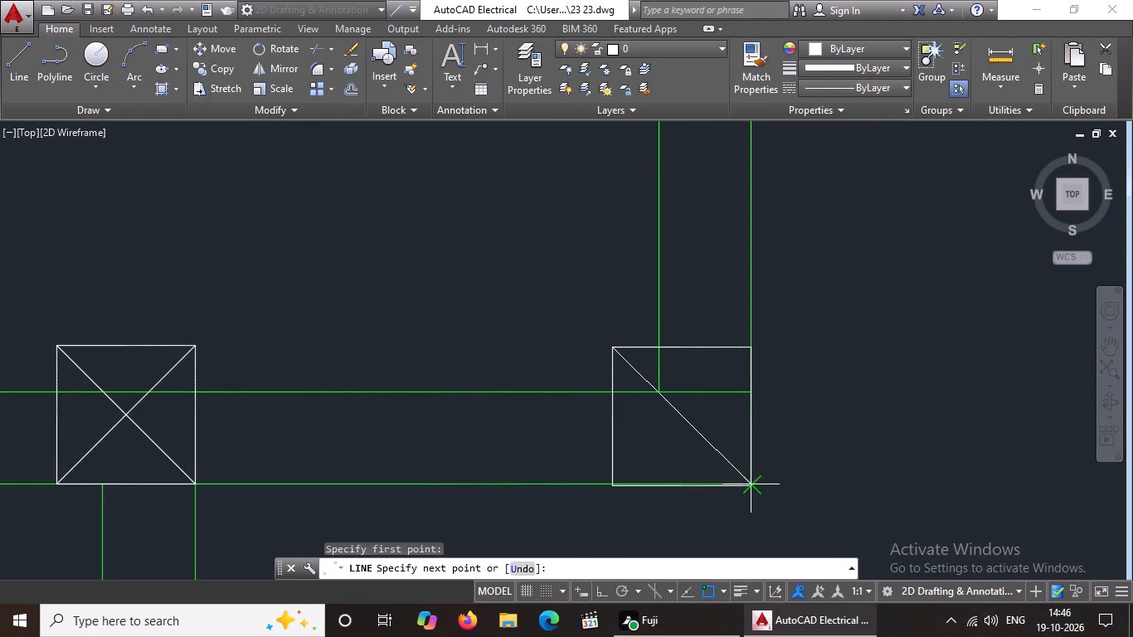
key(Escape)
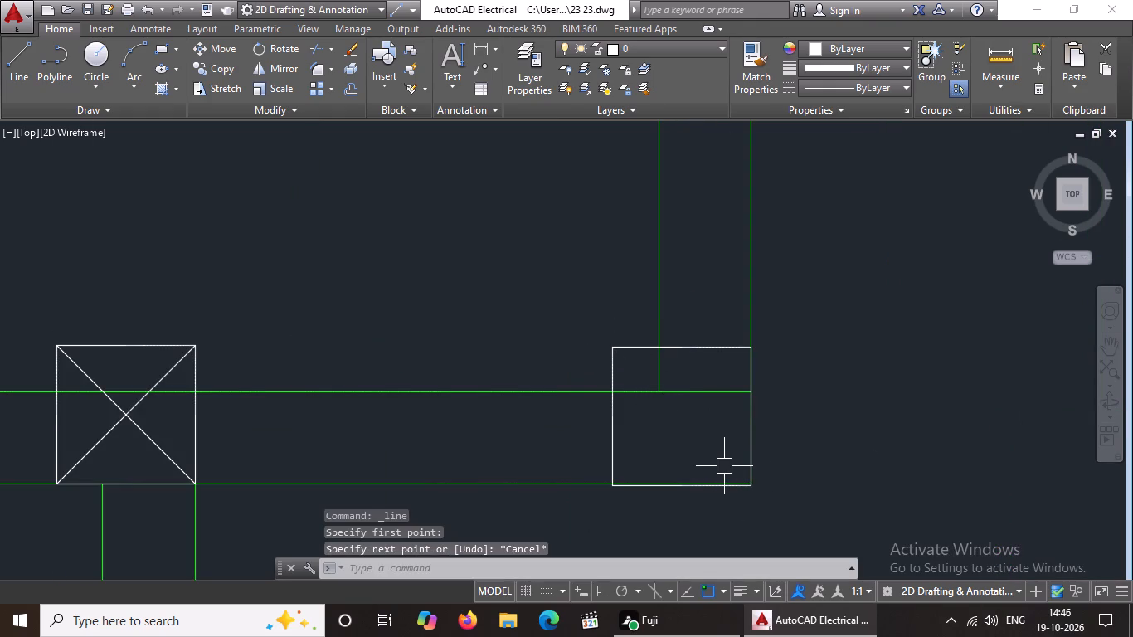
Move the column at the northwest room's southeast corner slightly north, flush with the cross wall's south face.
drag(554, 294, 562, 304)
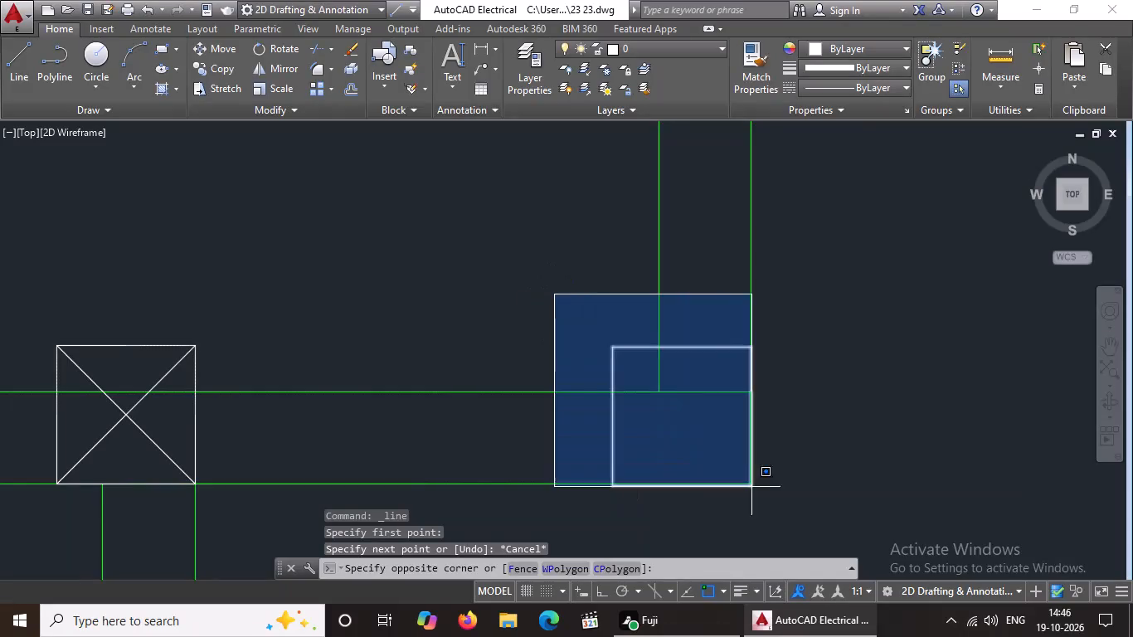
click(801, 527)
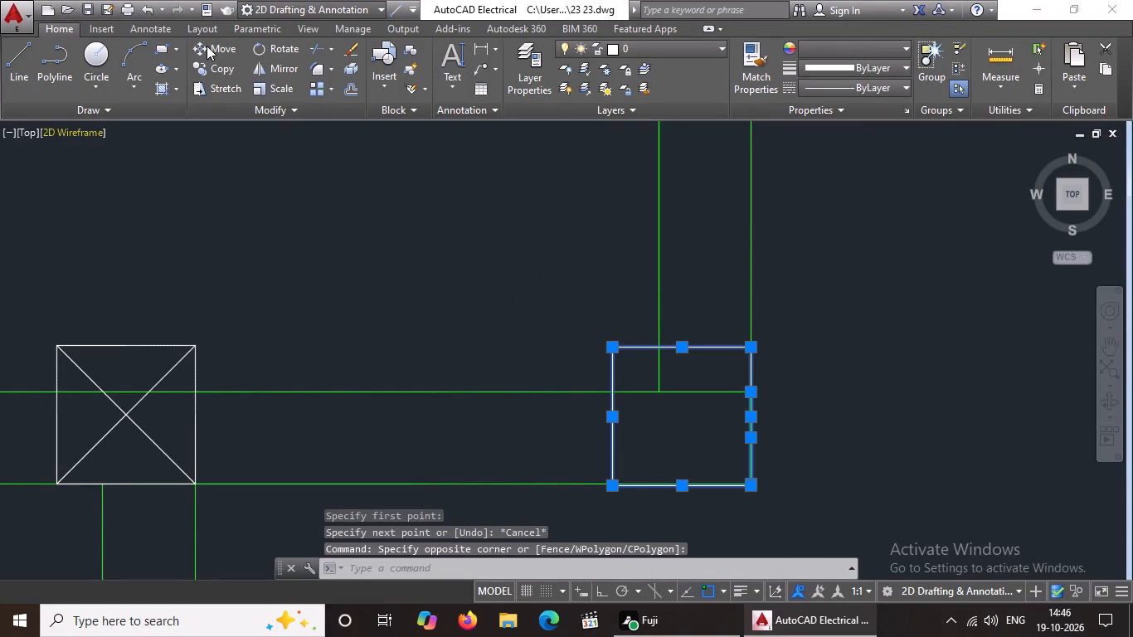
click(207, 46)
scroll(705, 487, up, 2)
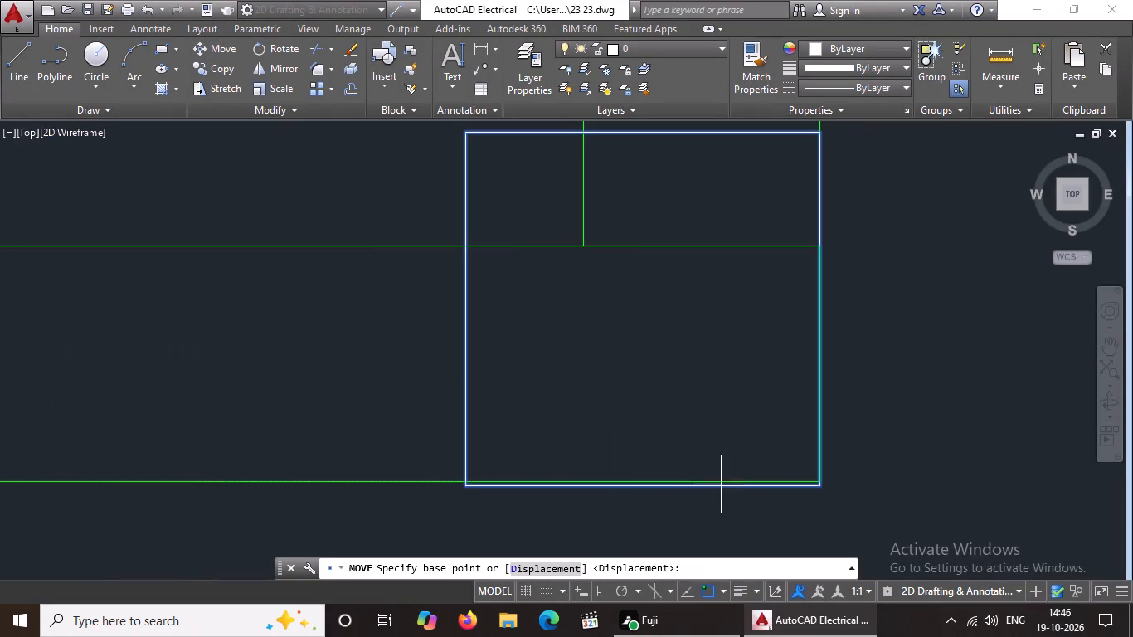
scroll(800, 487, up, 2)
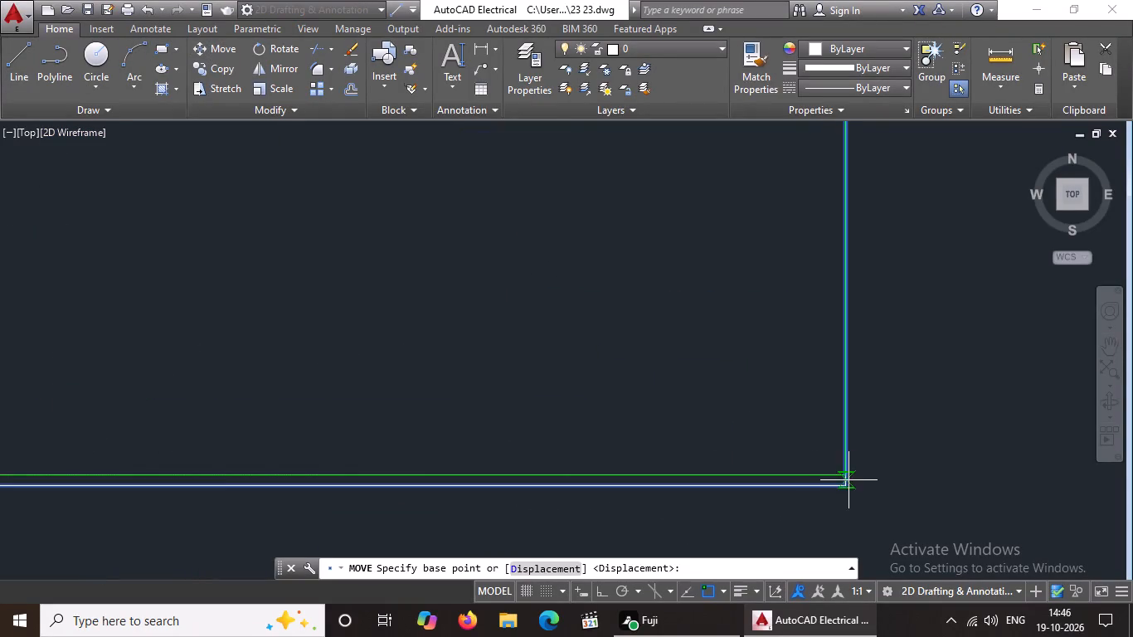
click(843, 488)
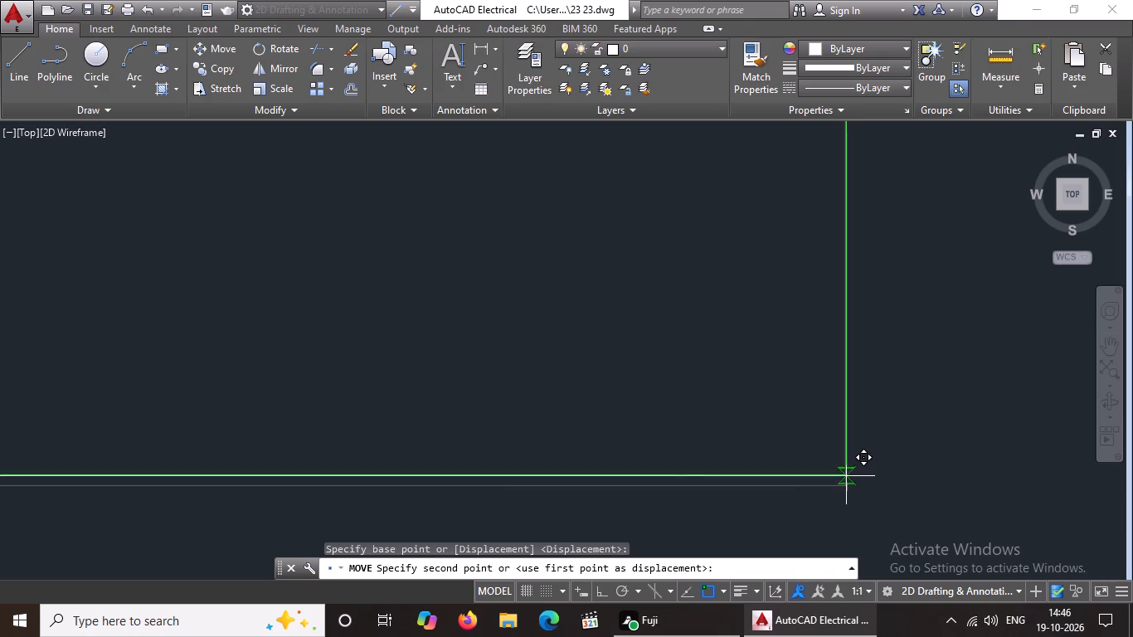
click(844, 469)
scroll(881, 469, down, 5)
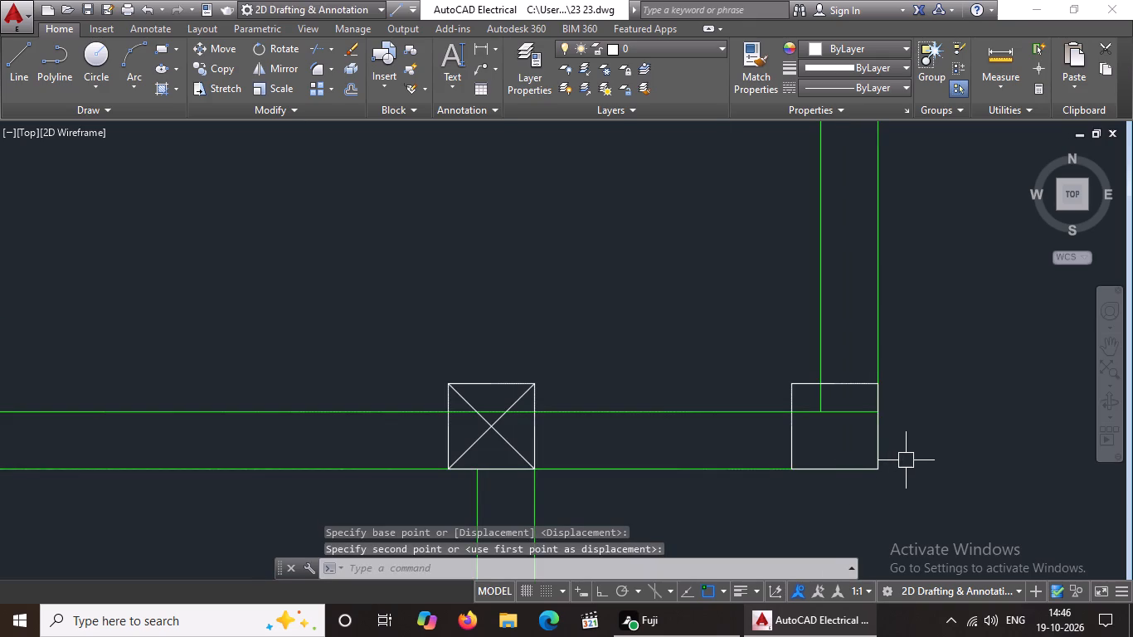
scroll(906, 460, down, 2)
middle_drag(903, 460, 806, 463)
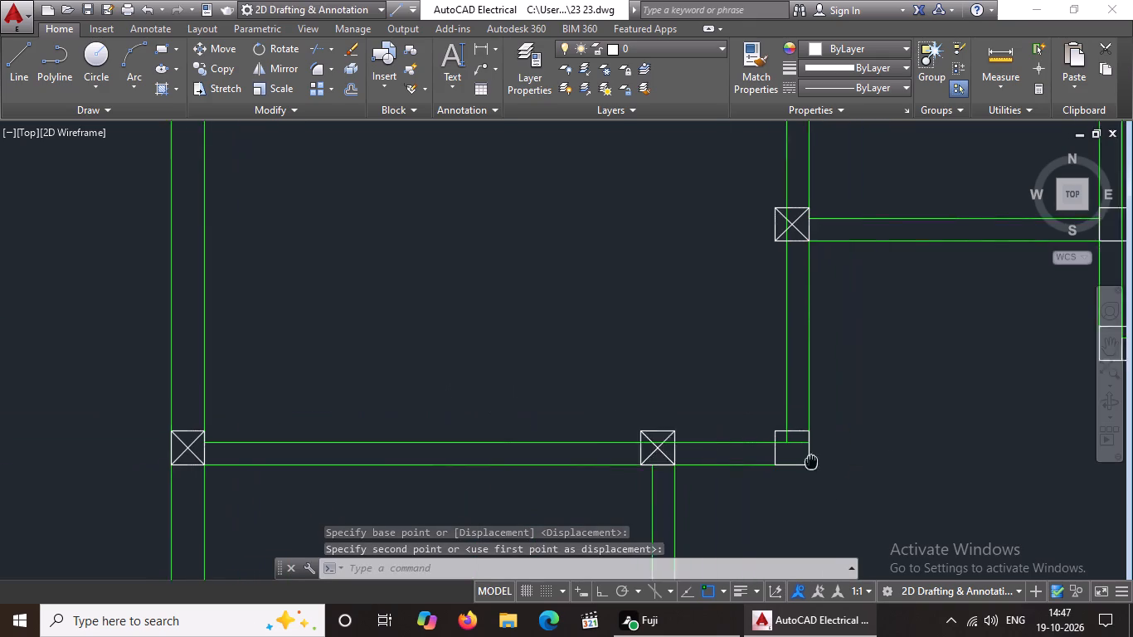
middle_drag(806, 463, 794, 468)
key(Escape)
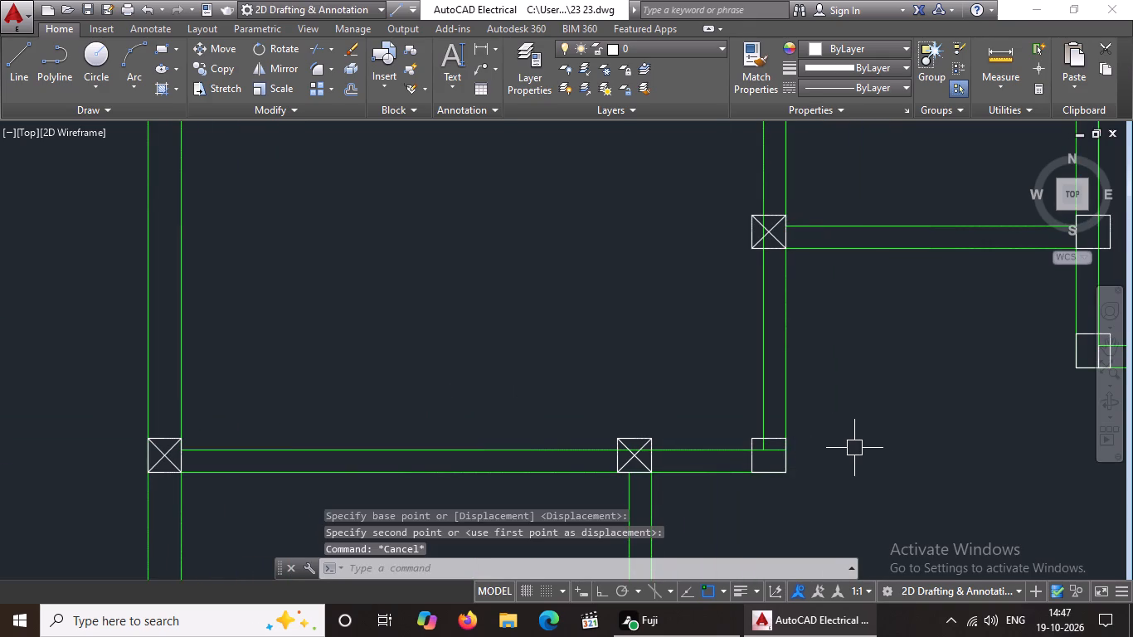
Draw two crossing diagonal lines between opposite corners of the column at the northwest room's southeast corner.
scroll(851, 435, down, 2)
scroll(849, 434, up, 1)
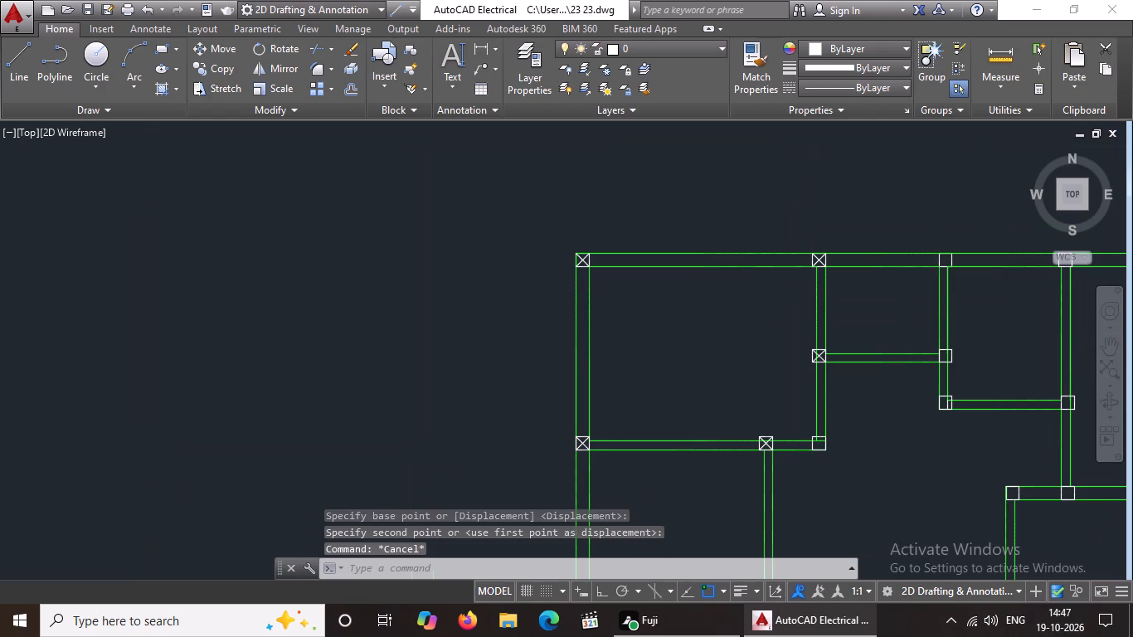
click(3, 52)
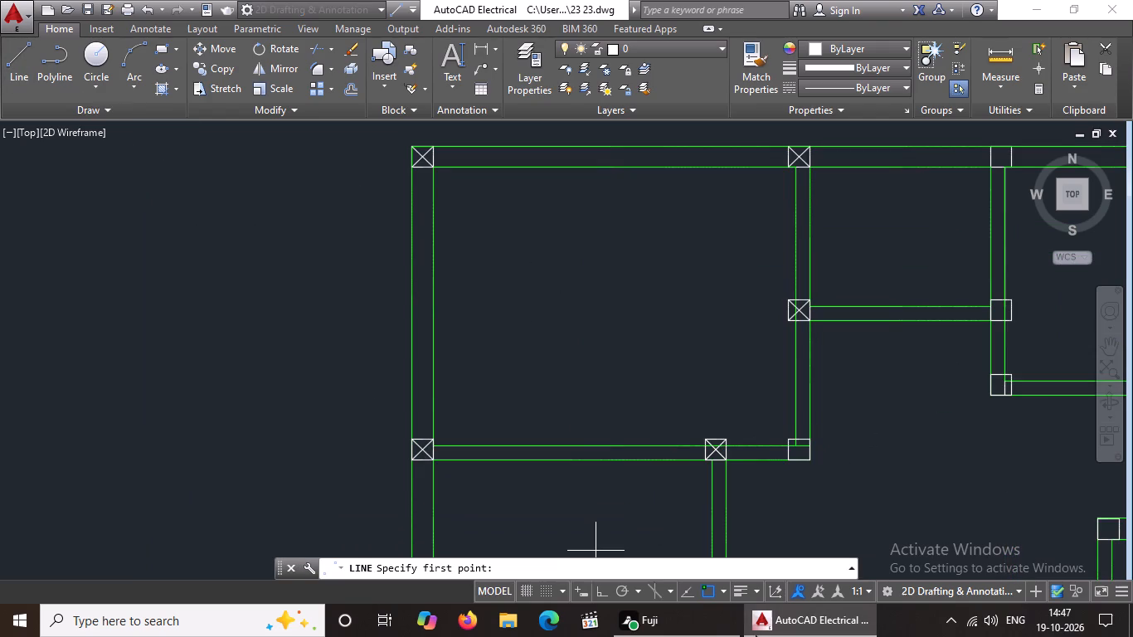
scroll(794, 483, up, 3)
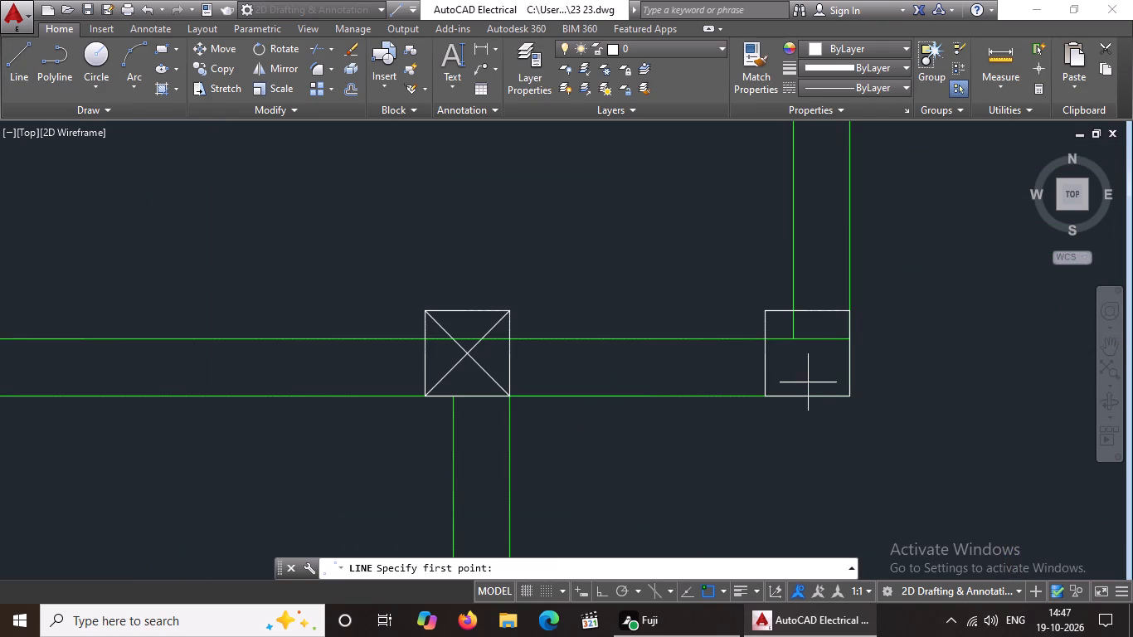
click(765, 310)
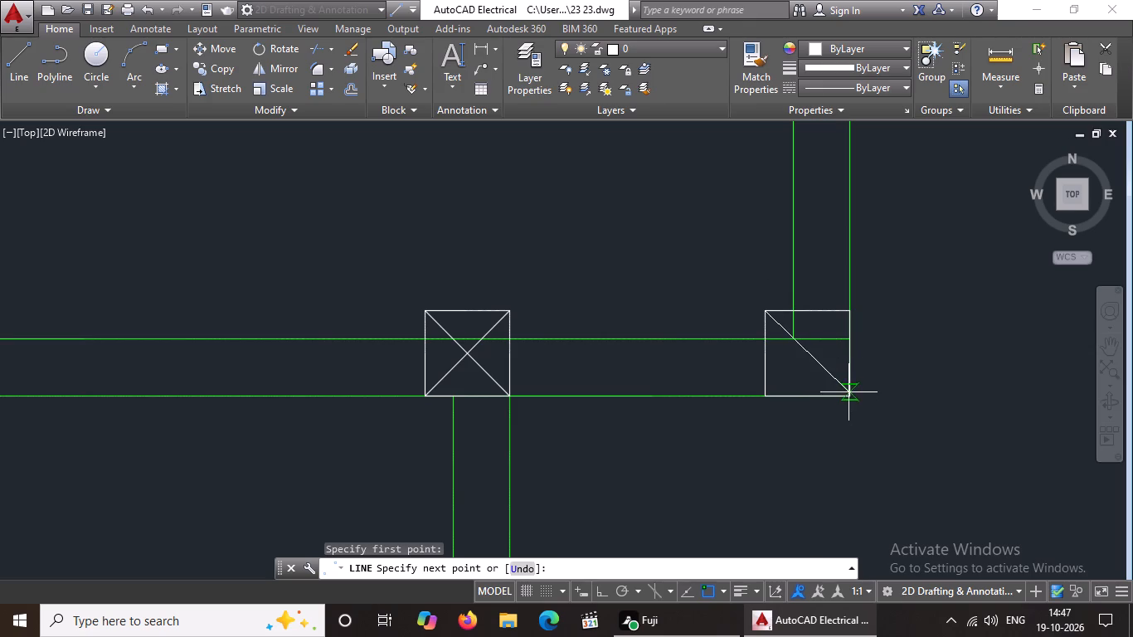
scroll(849, 397, up, 3)
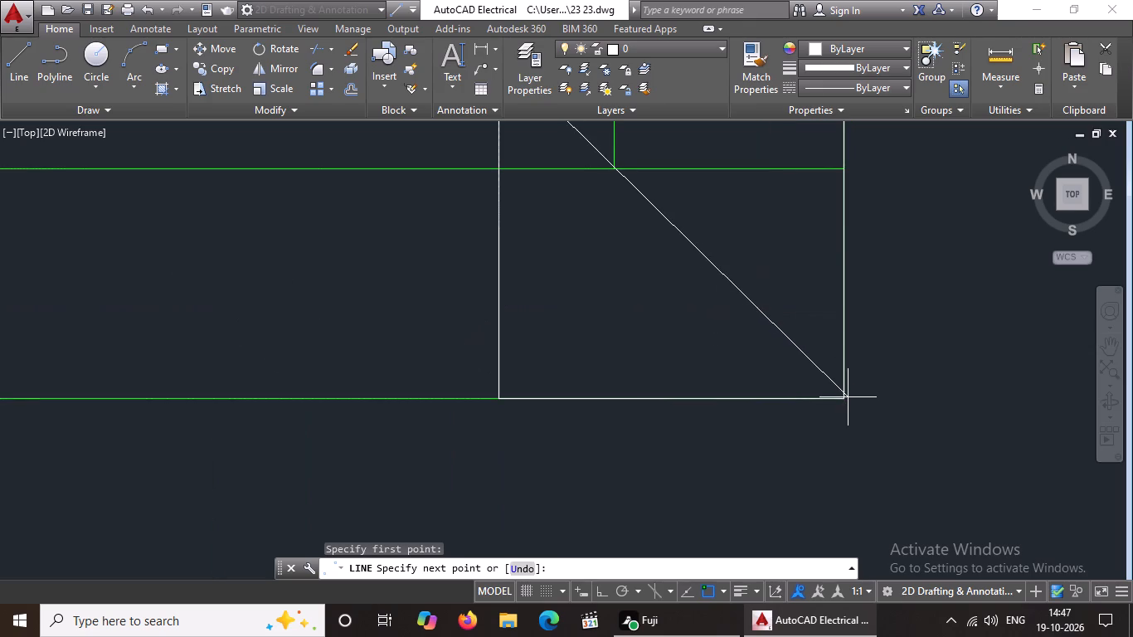
click(849, 397)
scroll(854, 403, down, 4)
key(Escape)
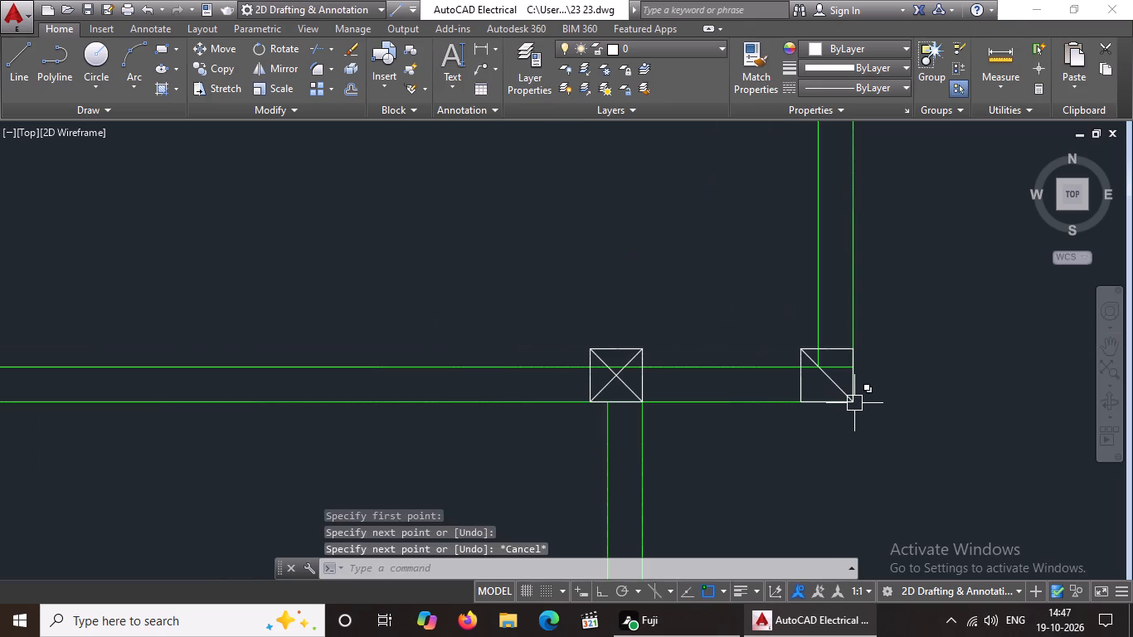
key(l)
key(Return)
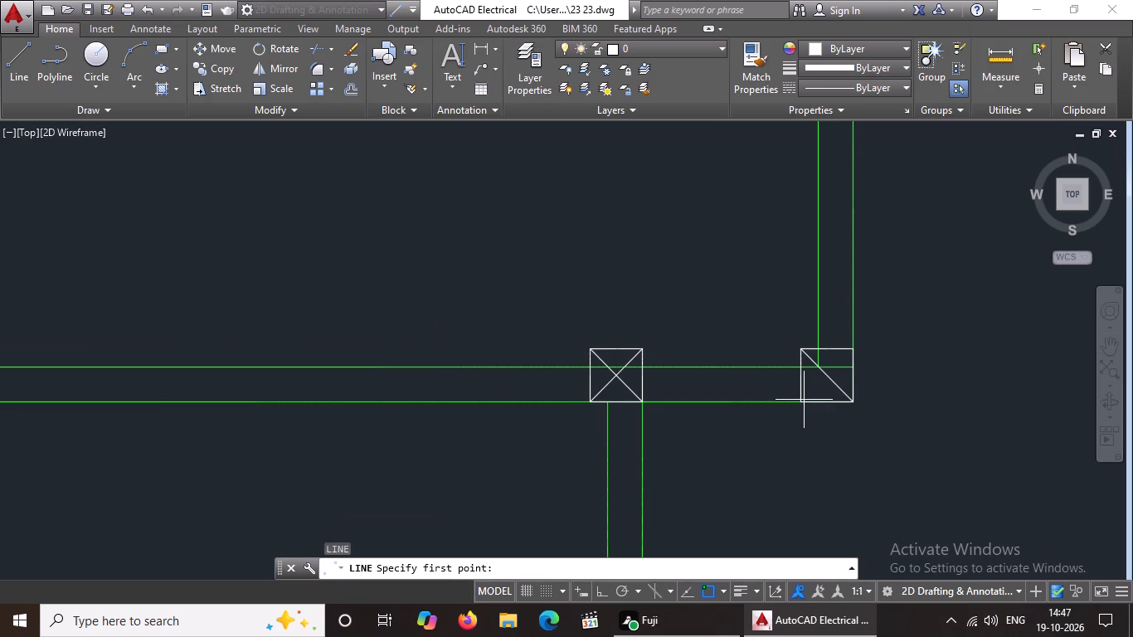
scroll(799, 401, up, 2)
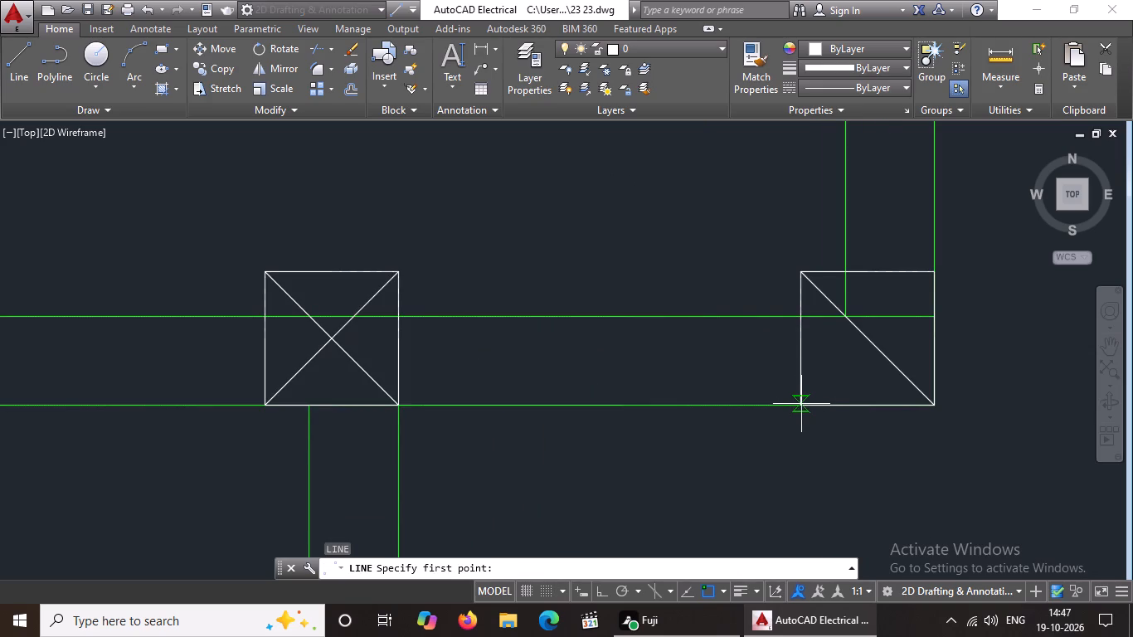
click(800, 401)
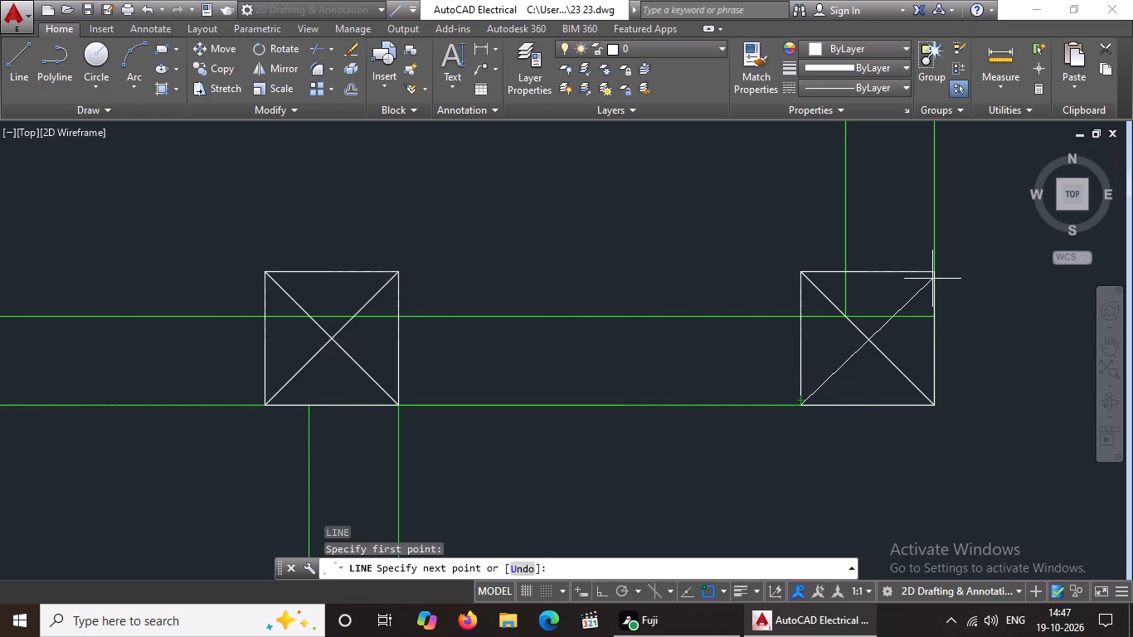
click(934, 271)
scroll(1004, 287, down, 4)
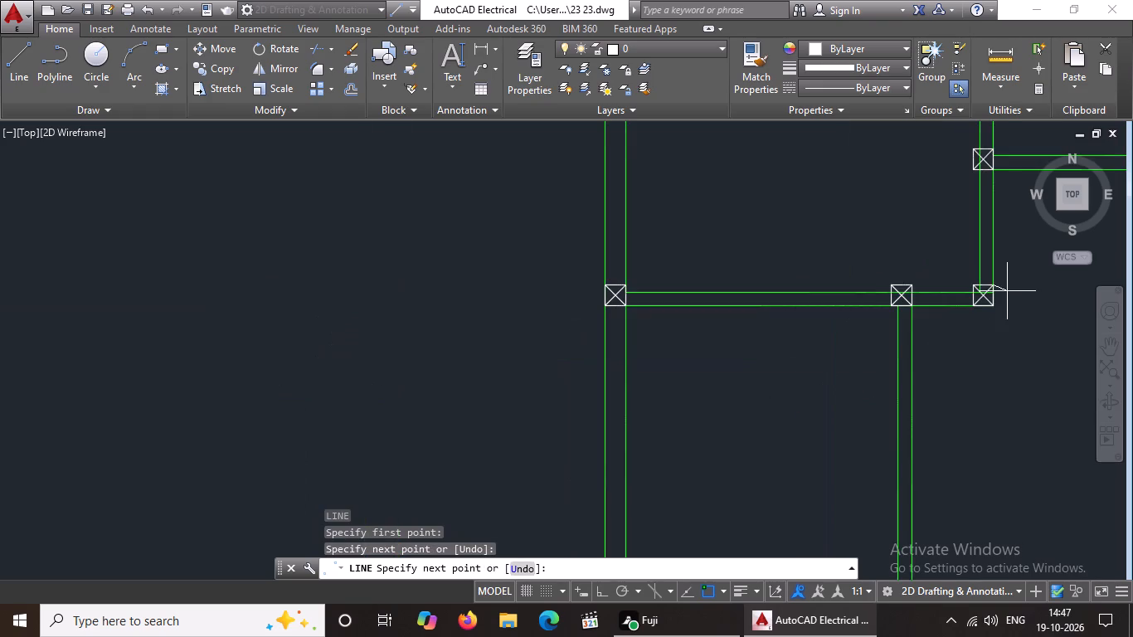
middle_drag(1007, 290, 780, 425)
scroll(780, 425, down, 1)
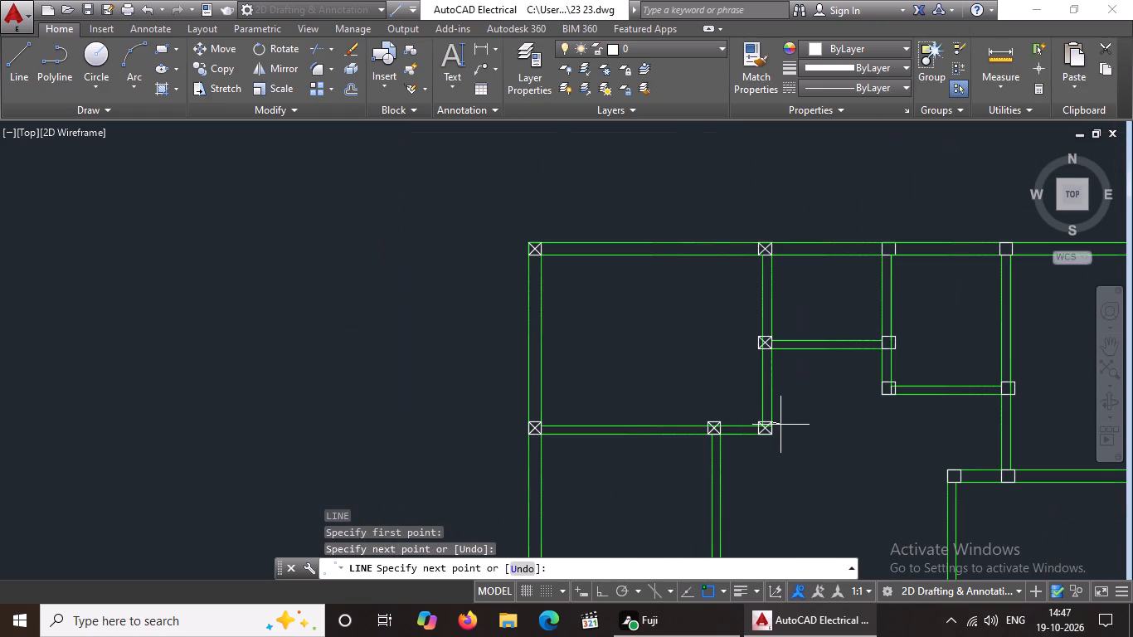
key(Escape)
Draw two crossing diagonal lines between opposite corners of the third north wall column from the west.
scroll(799, 403, down, 3)
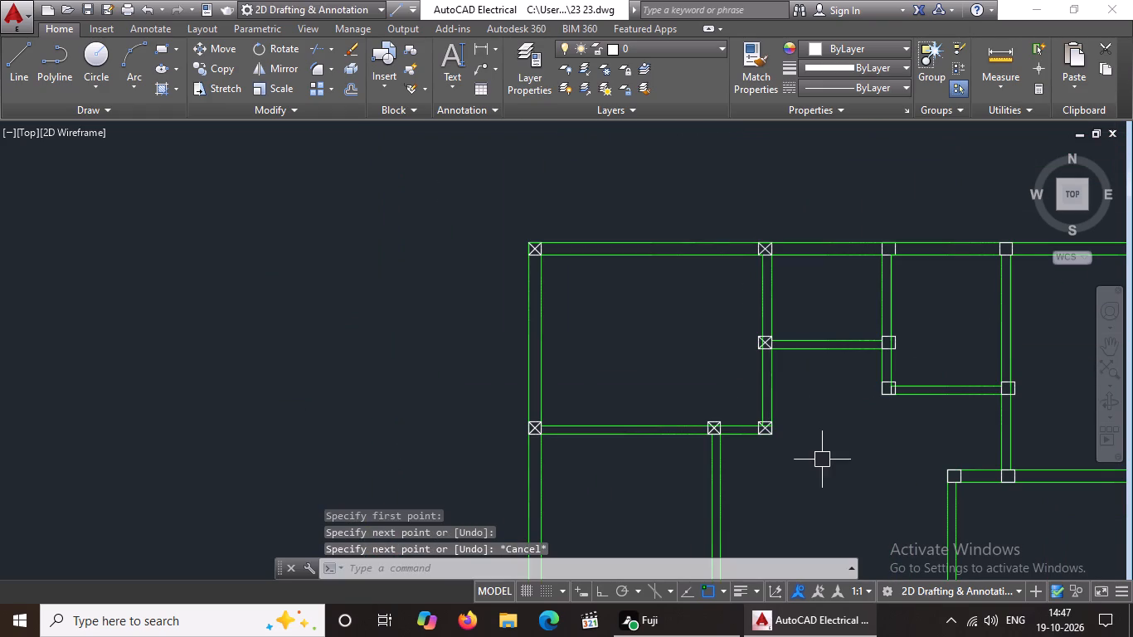
middle_drag(824, 465, 805, 377)
scroll(804, 367, down, 2)
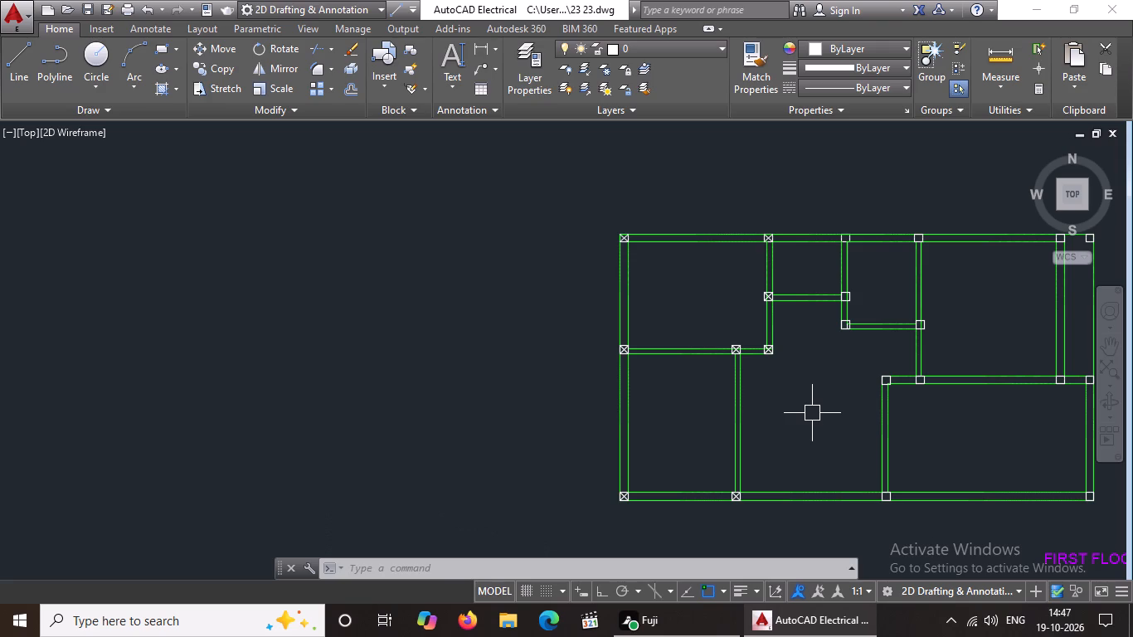
middle_drag(813, 418, 749, 471)
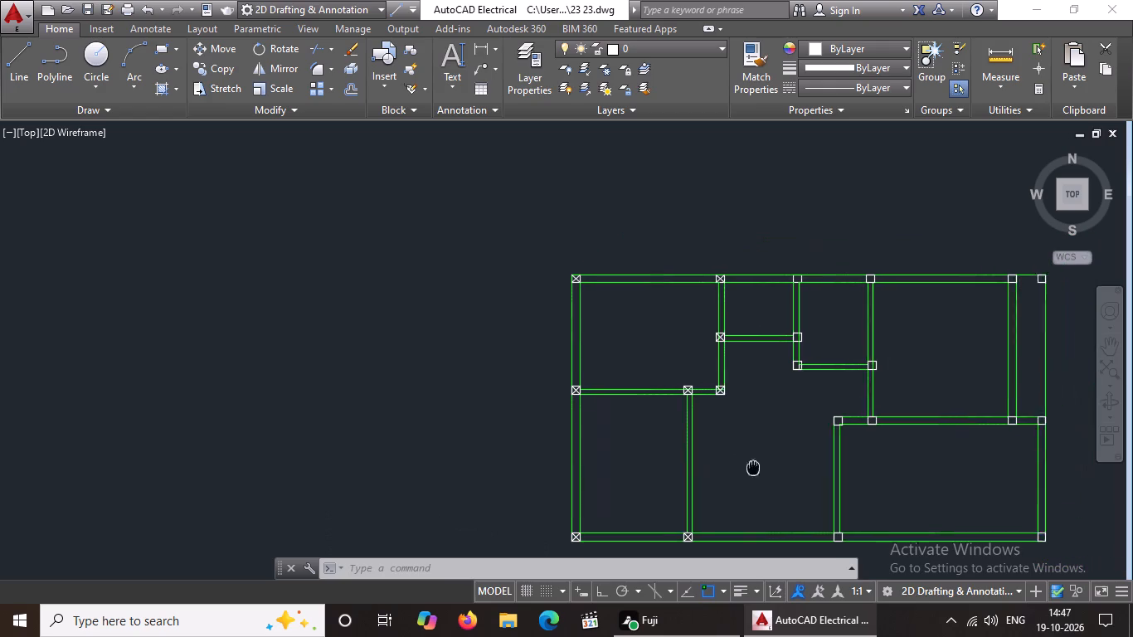
middle_drag(749, 471, 715, 502)
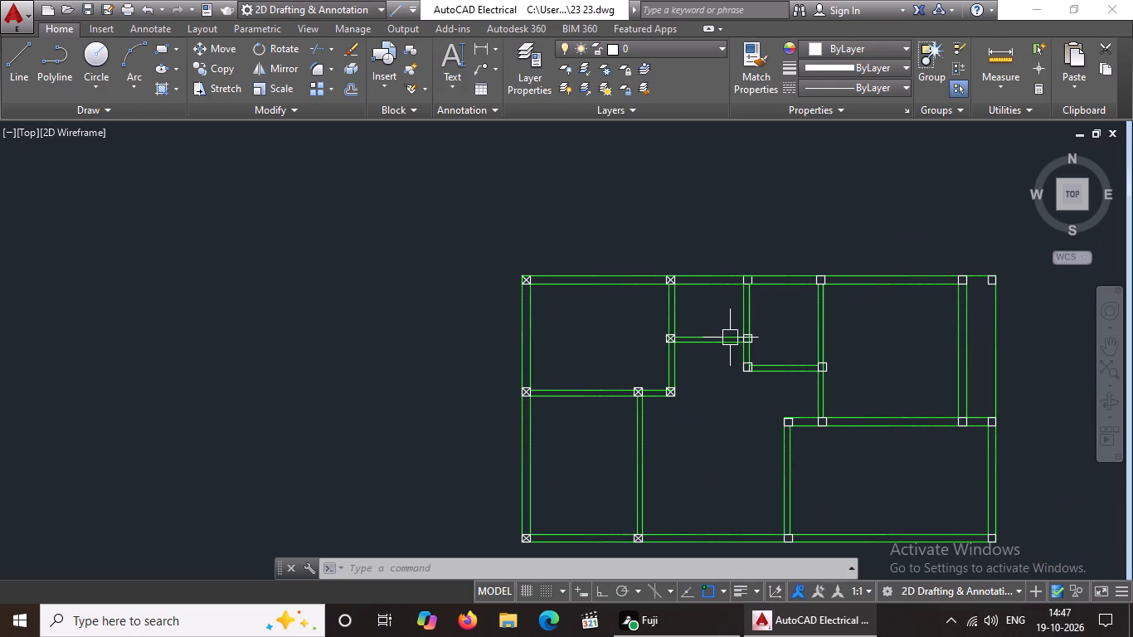
scroll(733, 299, up, 3)
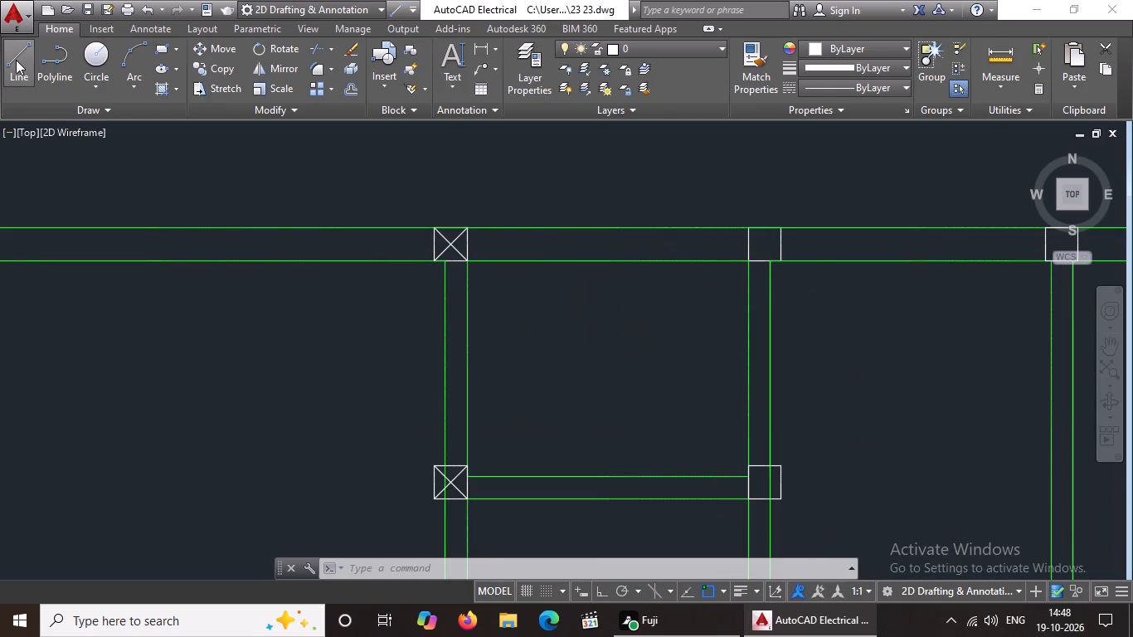
drag(16, 60, 74, 74)
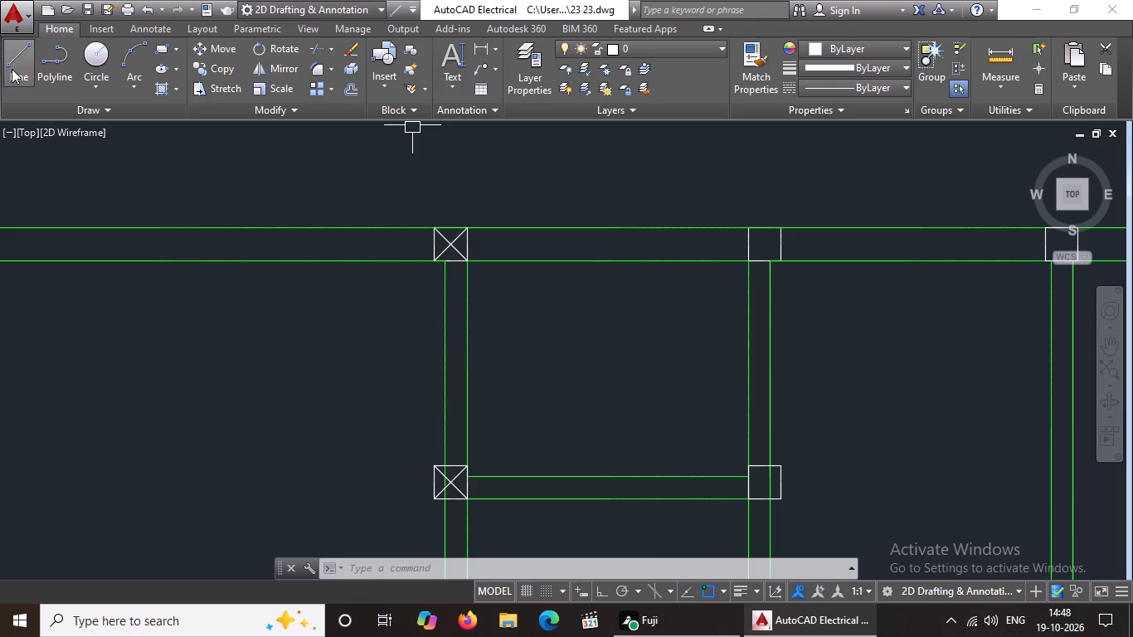
click(12, 69)
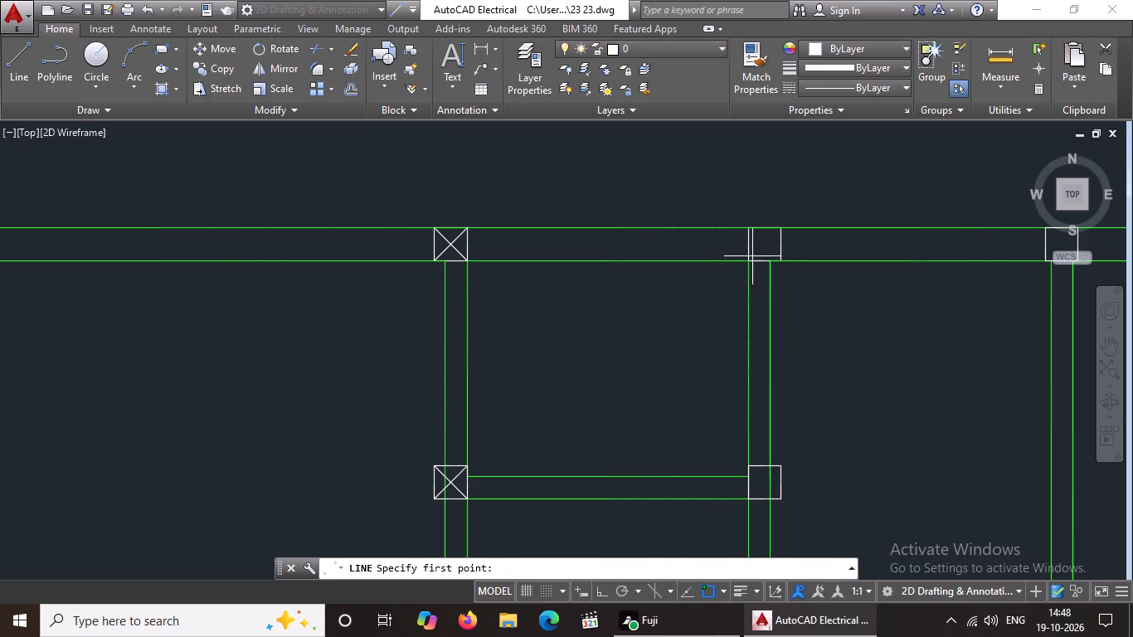
click(751, 260)
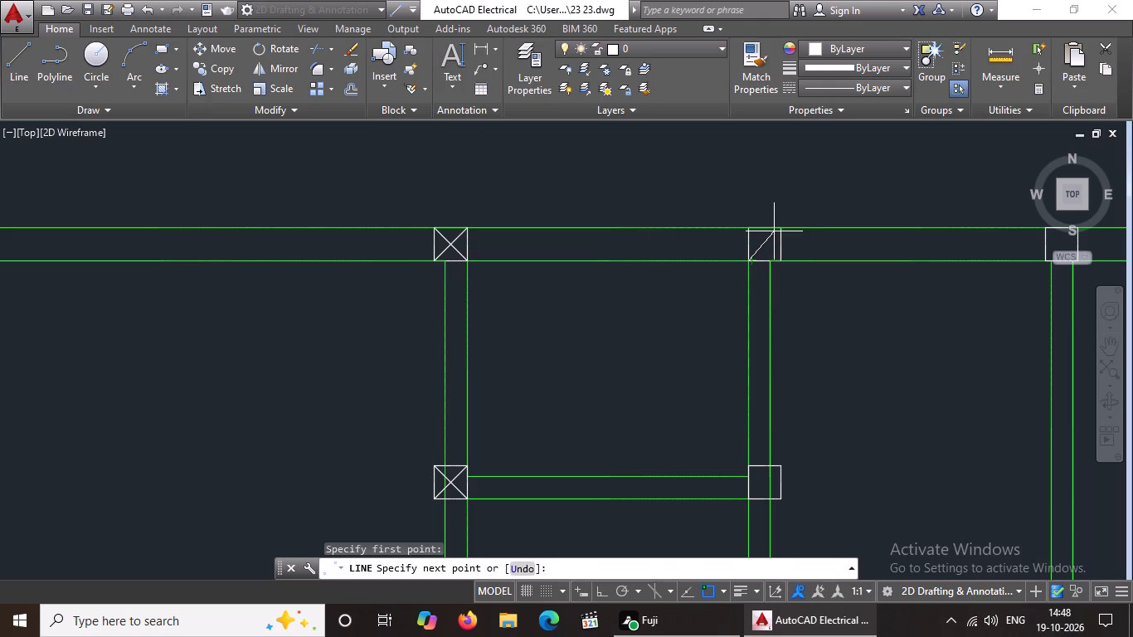
click(781, 227)
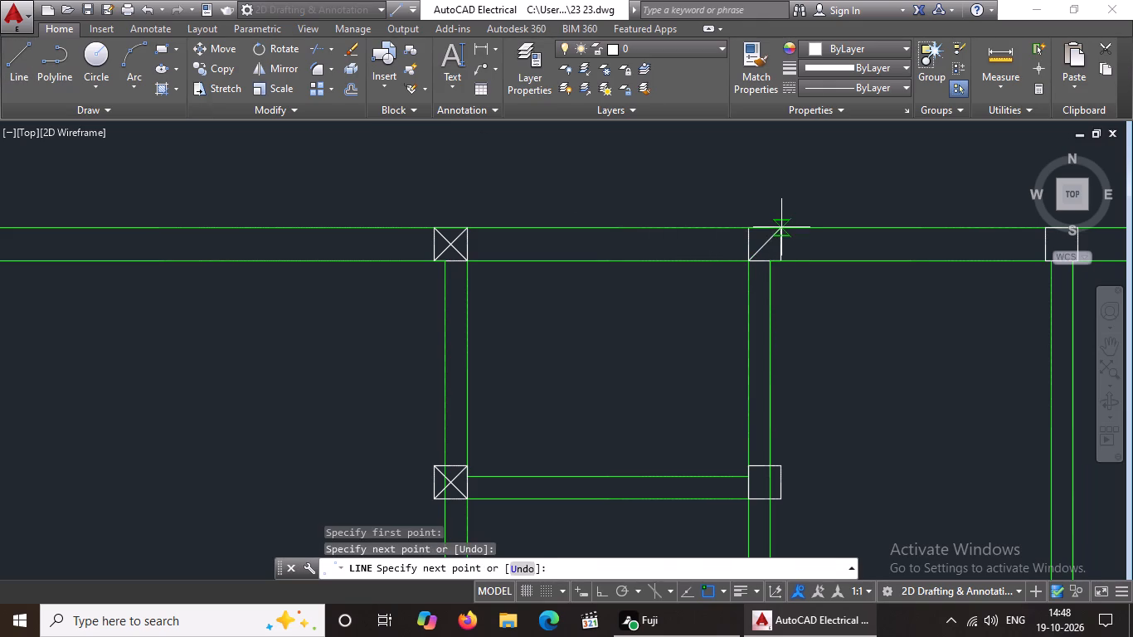
key(Escape)
key(l)
key(Return)
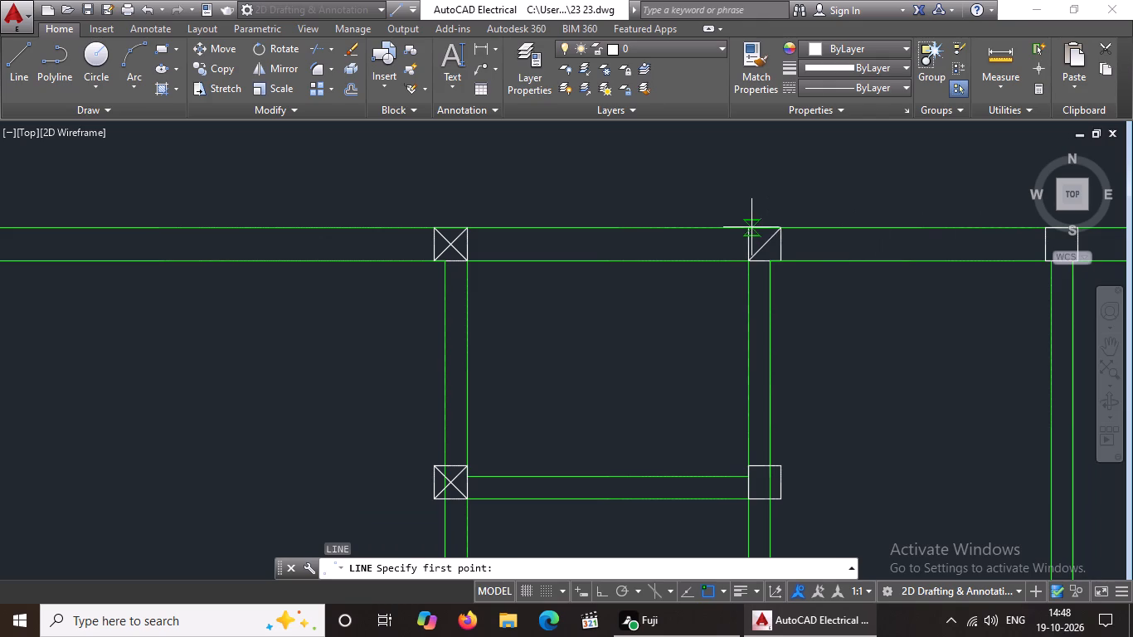
click(748, 230)
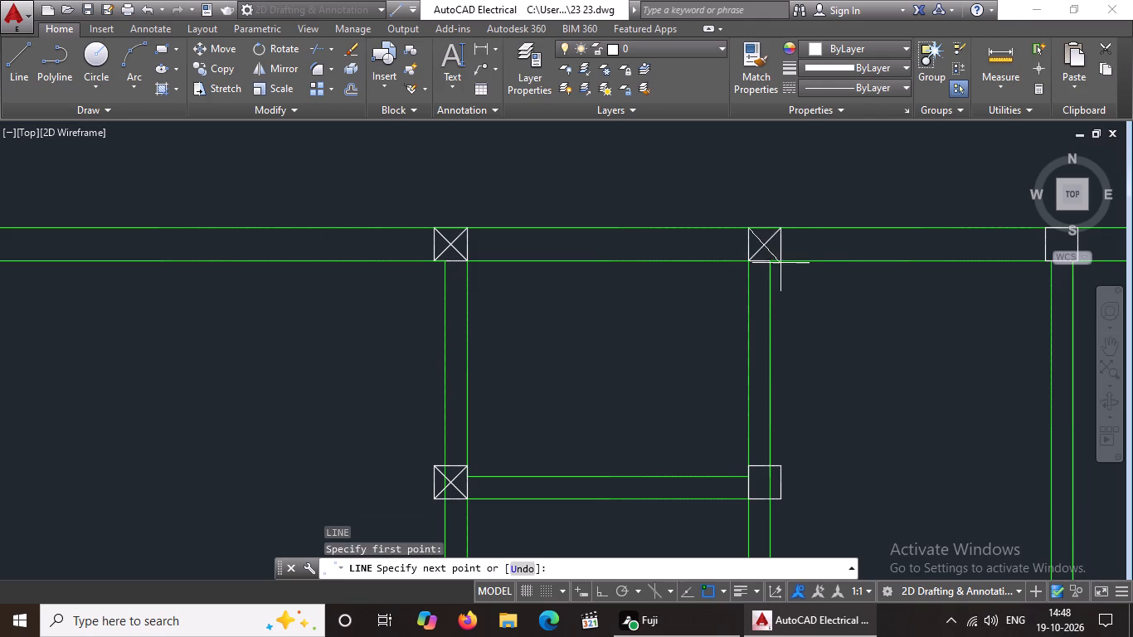
drag(779, 263, 778, 275)
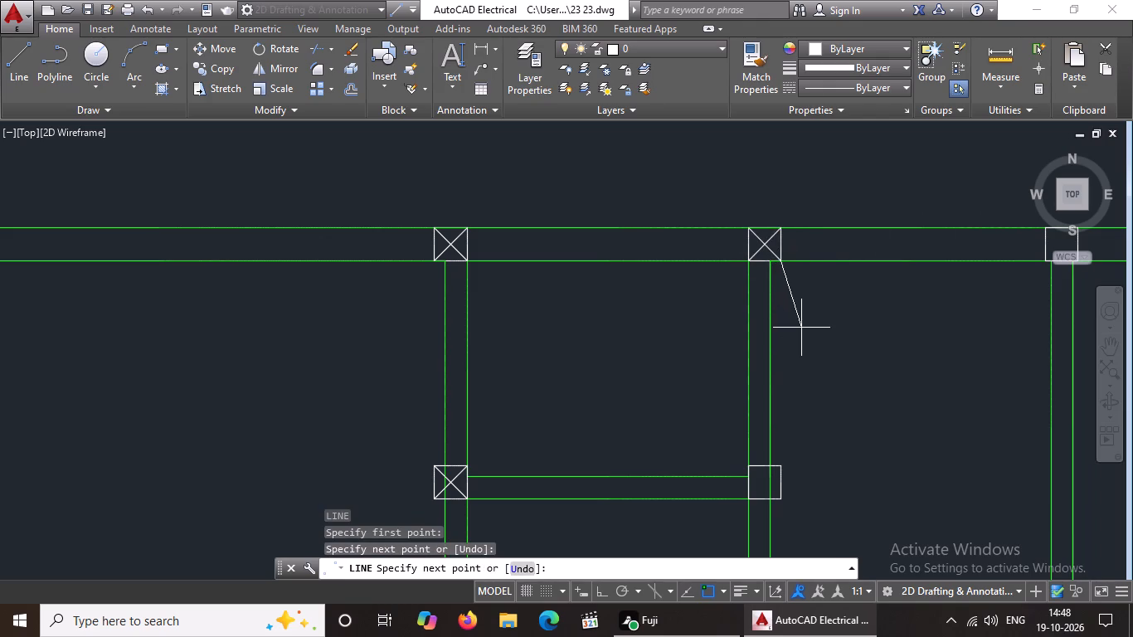
key(Escape)
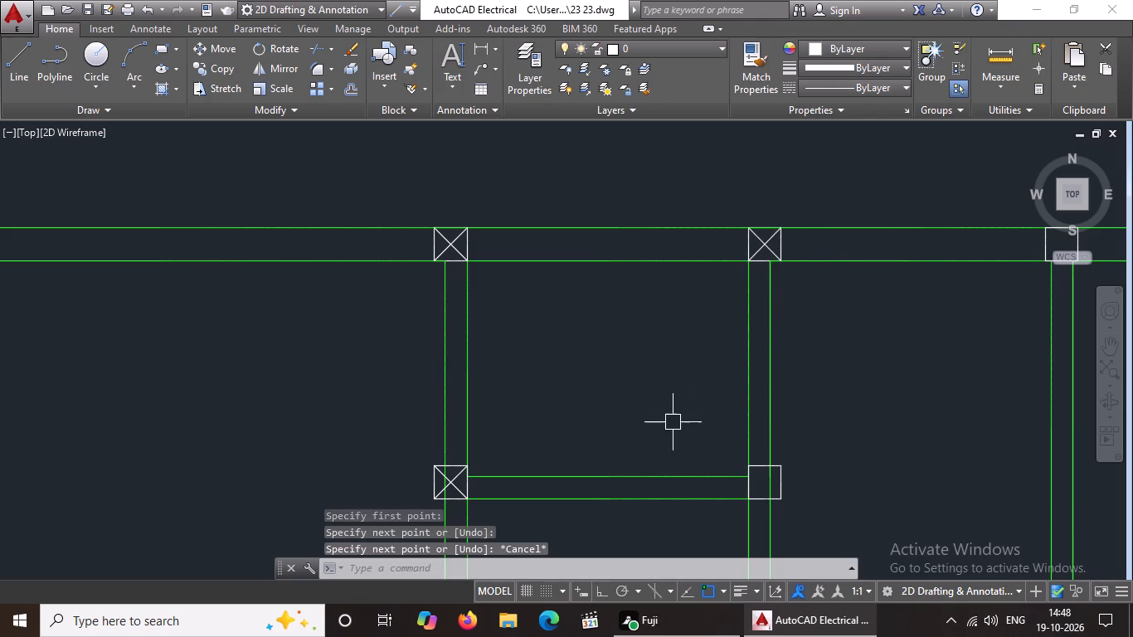
Draw two crossing diagonals in the column directly south of the third north wall column, at the east end of the short cross wall.
key(l)
key(Return)
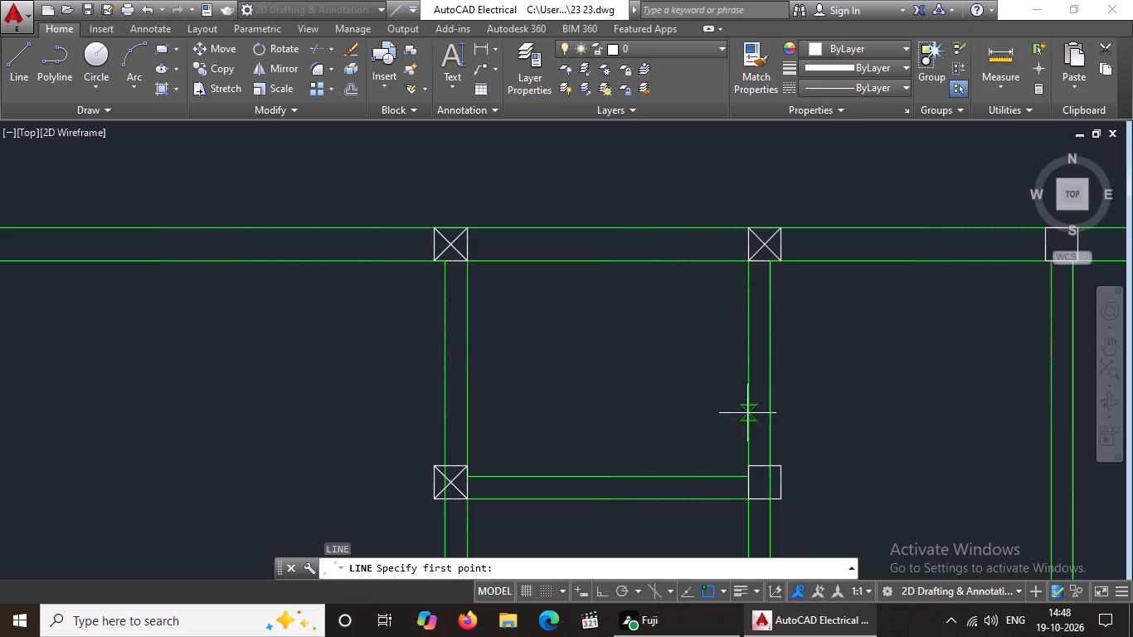
scroll(752, 465, up, 2)
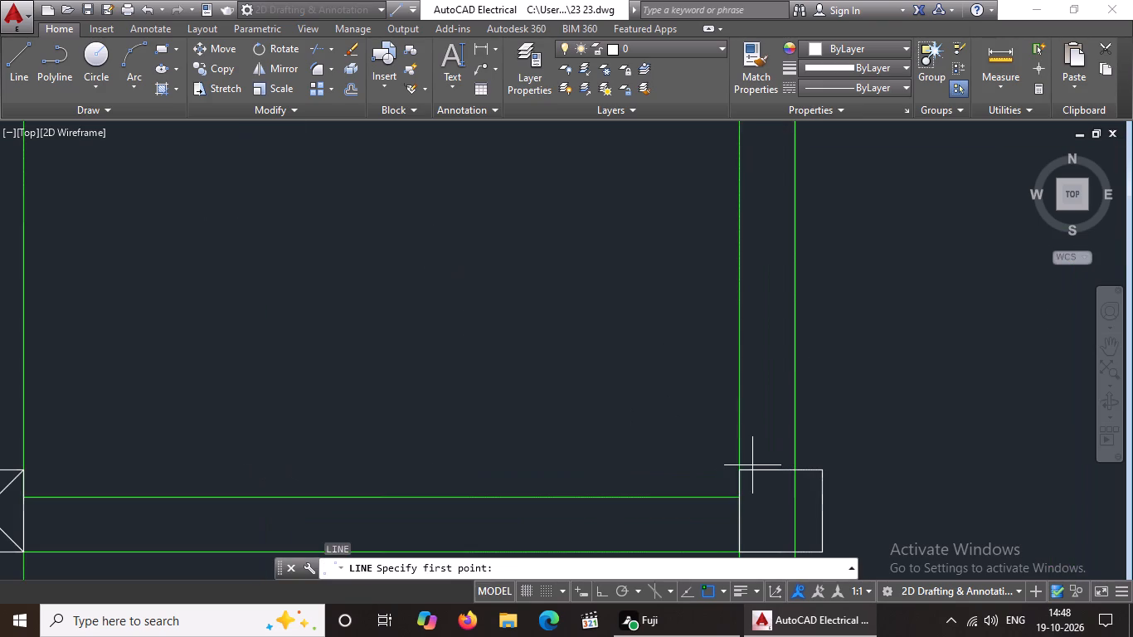
click(739, 469)
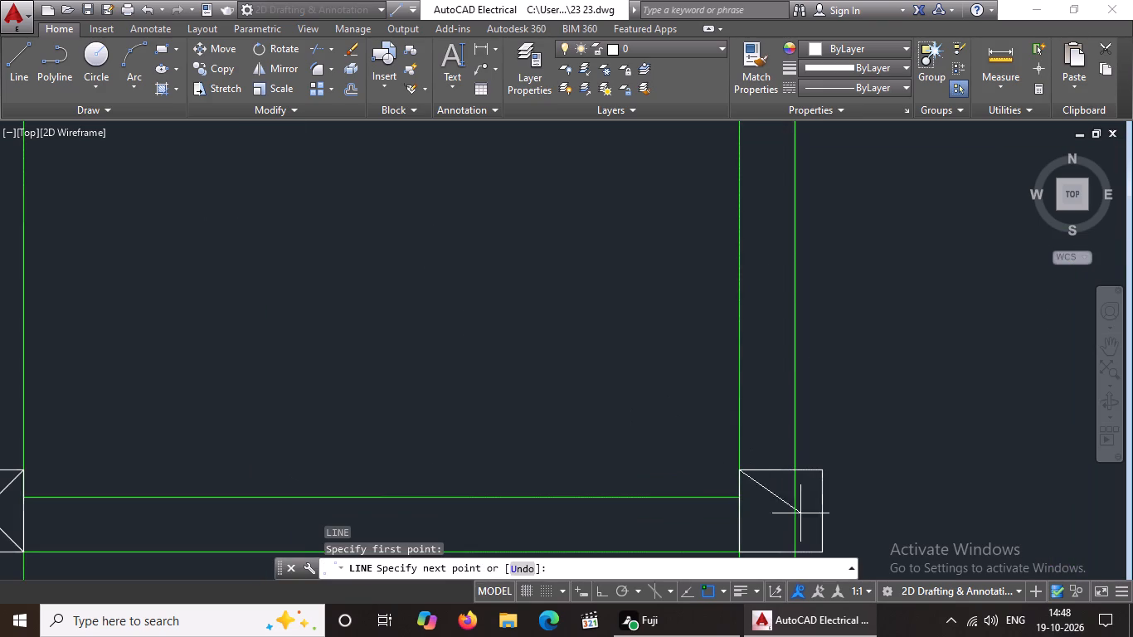
scroll(824, 552, down, 1)
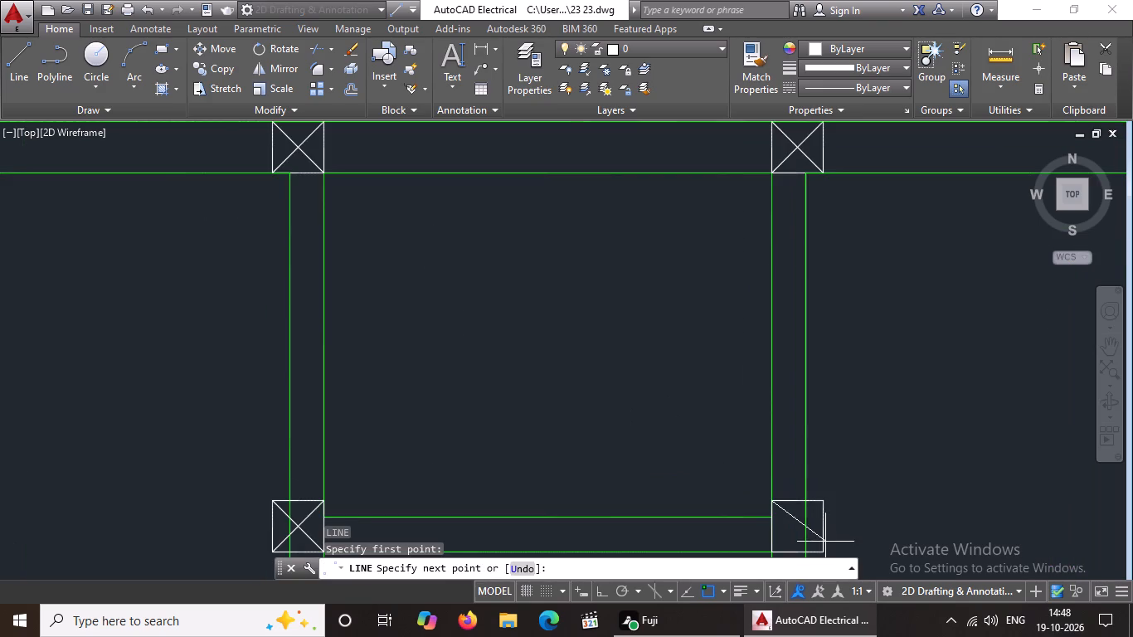
middle_drag(825, 541, 783, 382)
scroll(776, 376, up, 3)
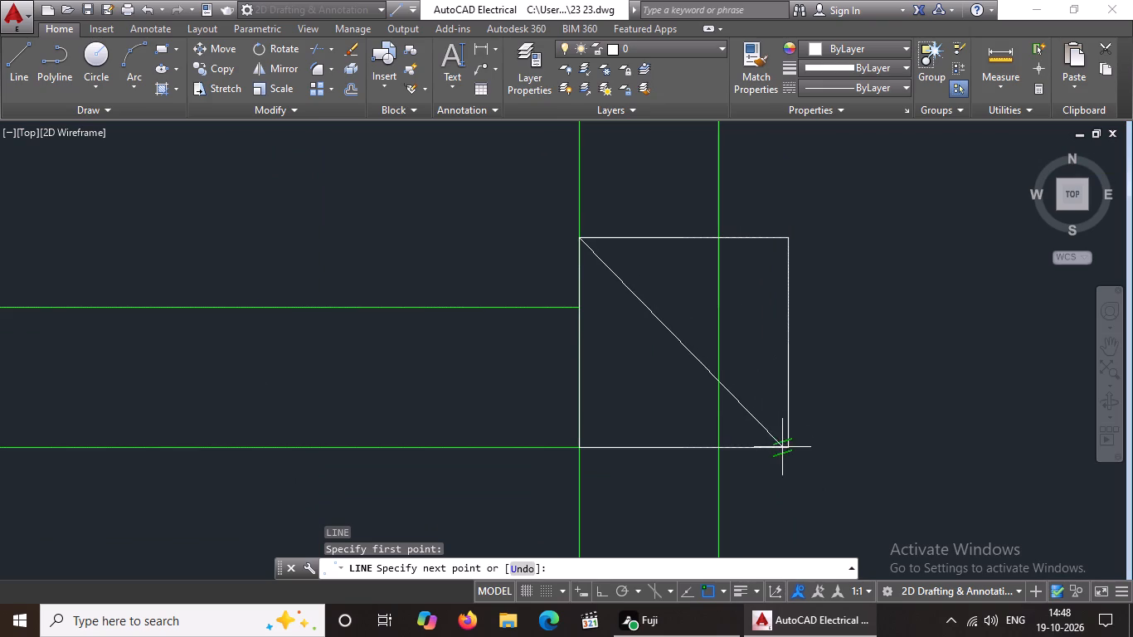
click(788, 450)
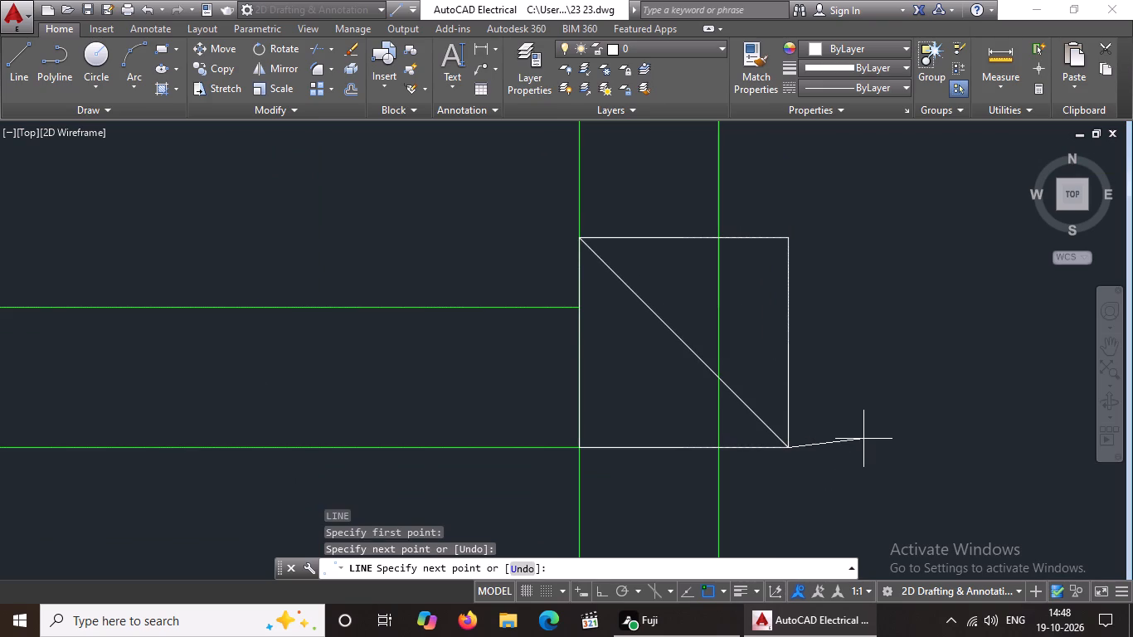
key(Escape)
key(l)
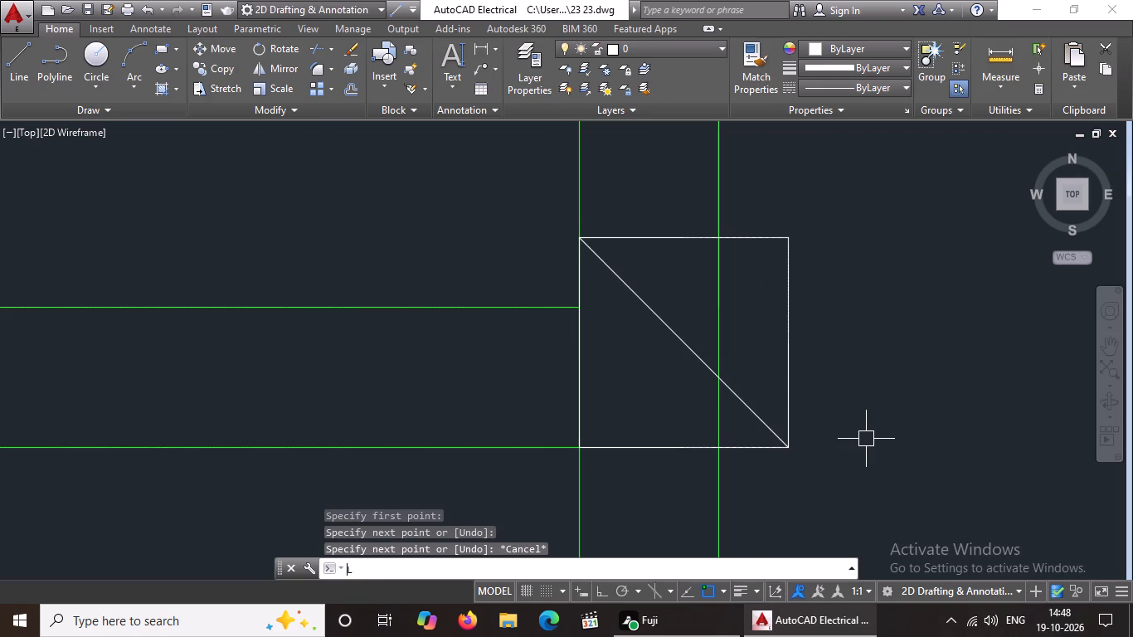
key(Return)
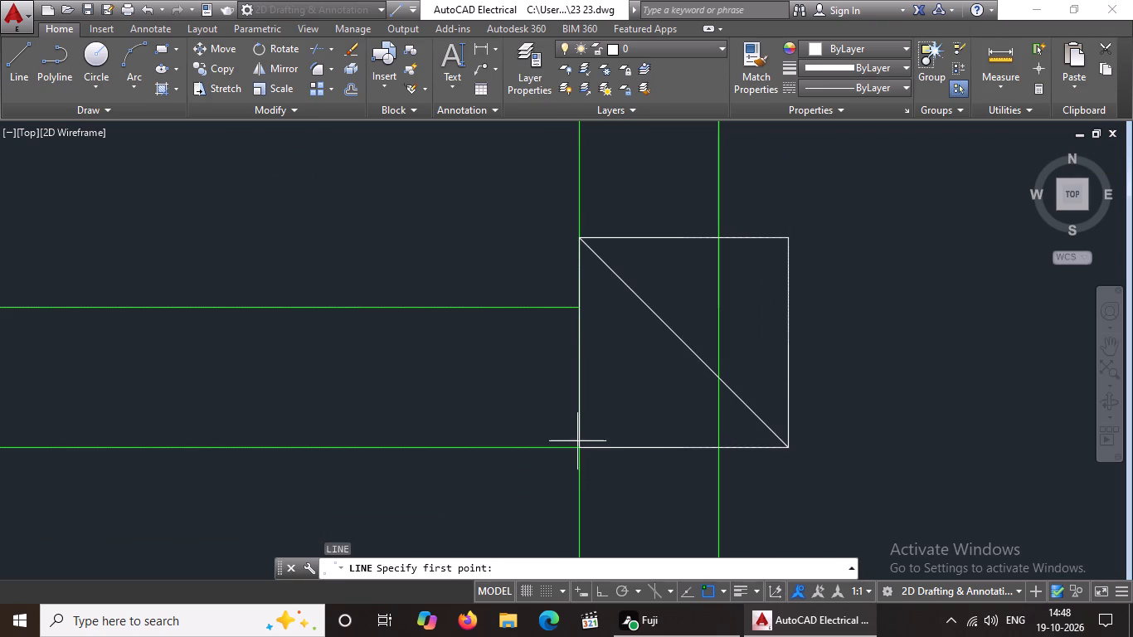
click(580, 450)
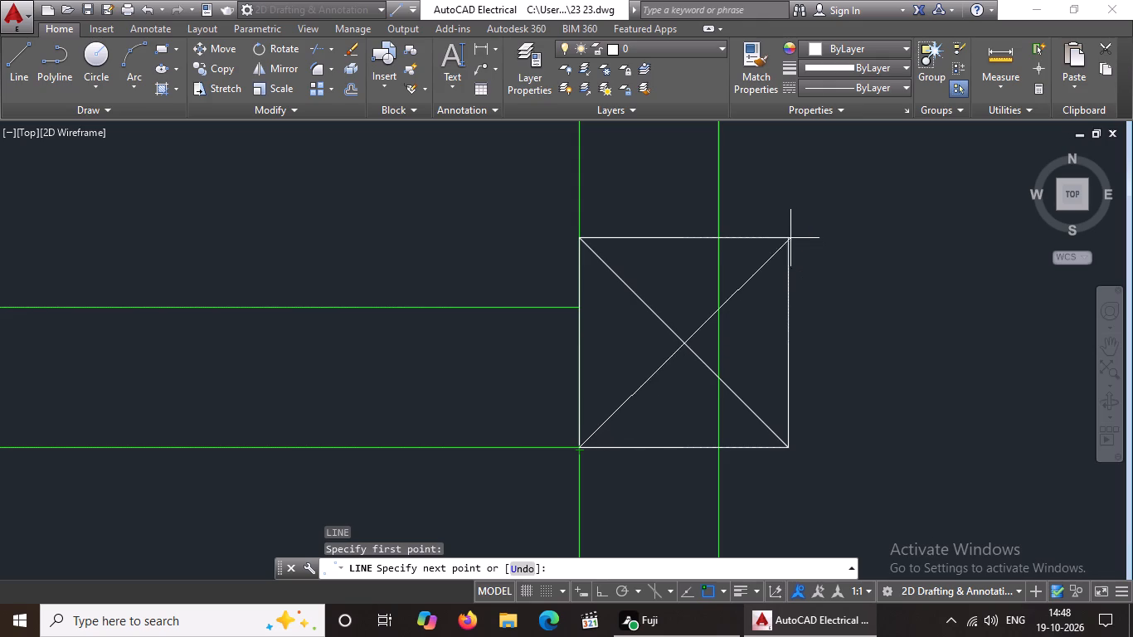
click(787, 238)
scroll(845, 231, down, 4)
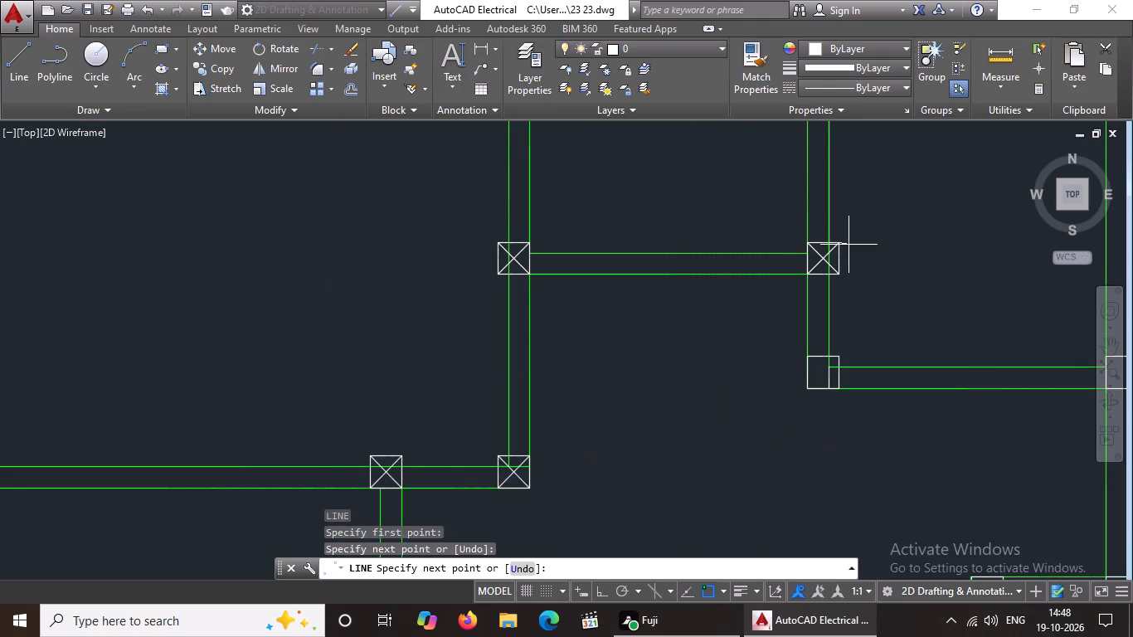
key(Escape)
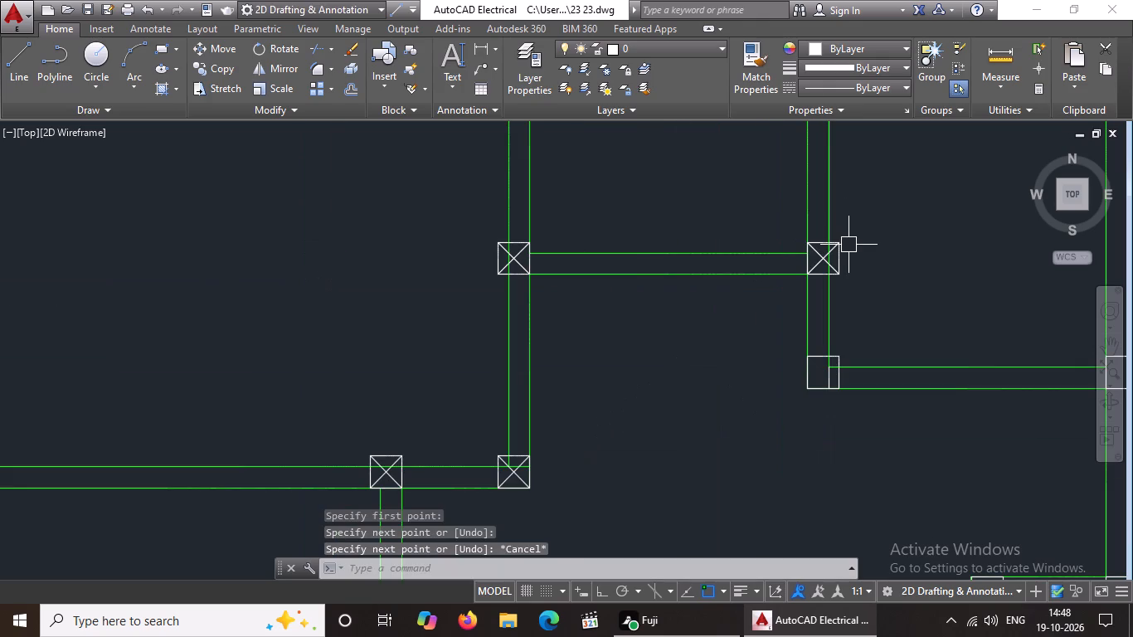
Draw two crossing diagonals in the next column south on that wall line, at the west end of the lower cross wall.
scroll(849, 245, down, 1)
middle_drag(880, 266, 773, 403)
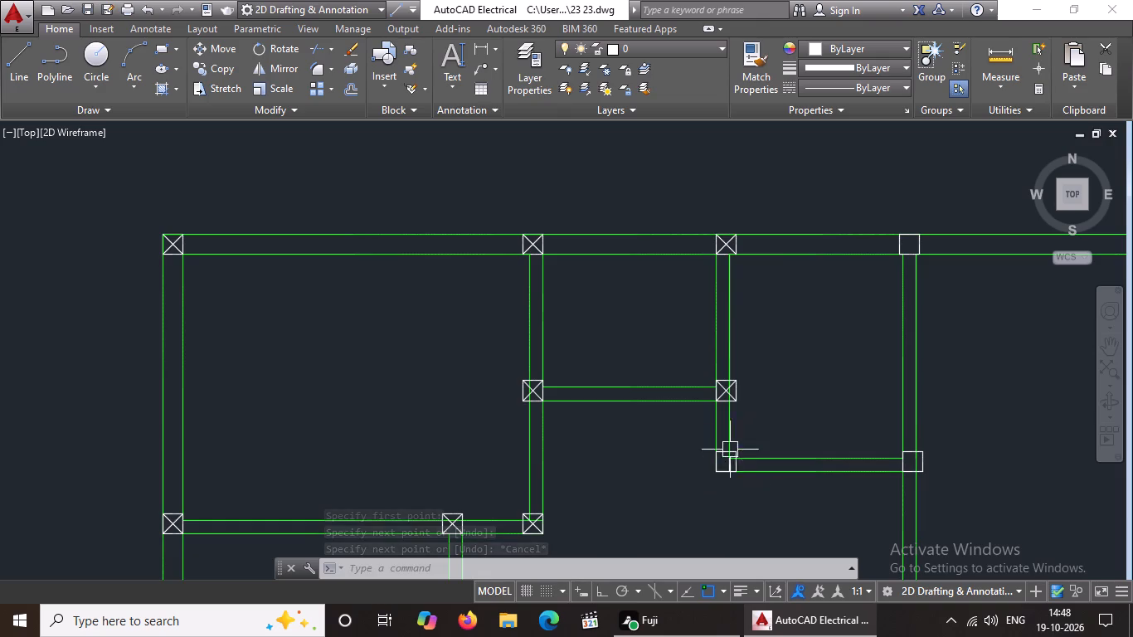
scroll(723, 444, up, 3)
scroll(742, 460, down, 3)
middle_drag(766, 517, 759, 488)
scroll(756, 474, up, 1)
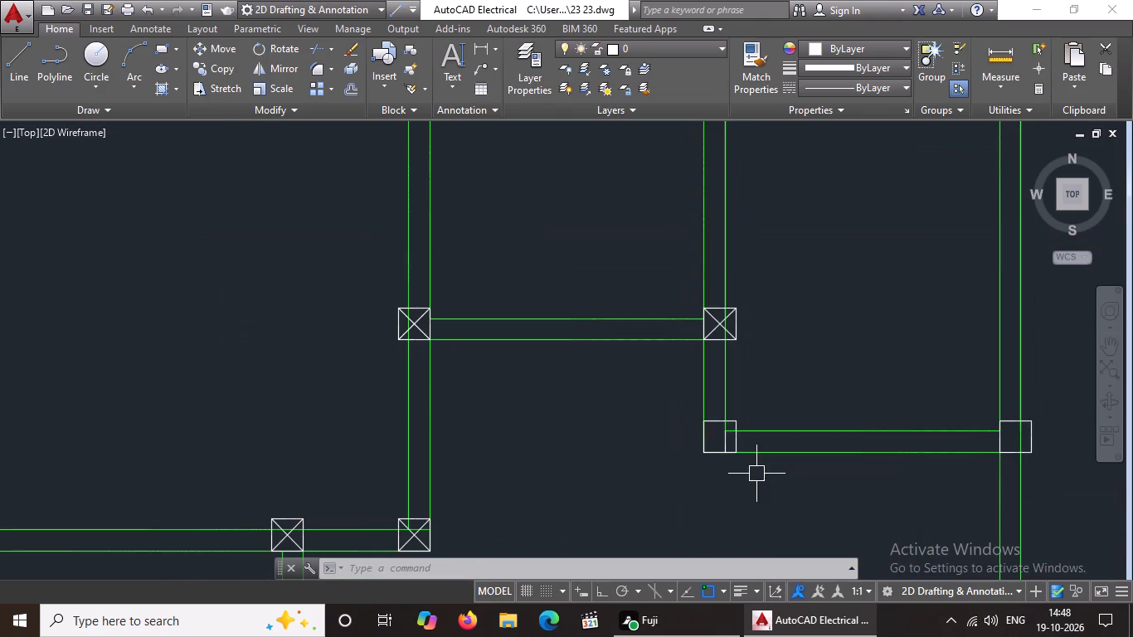
scroll(711, 429, up, 1)
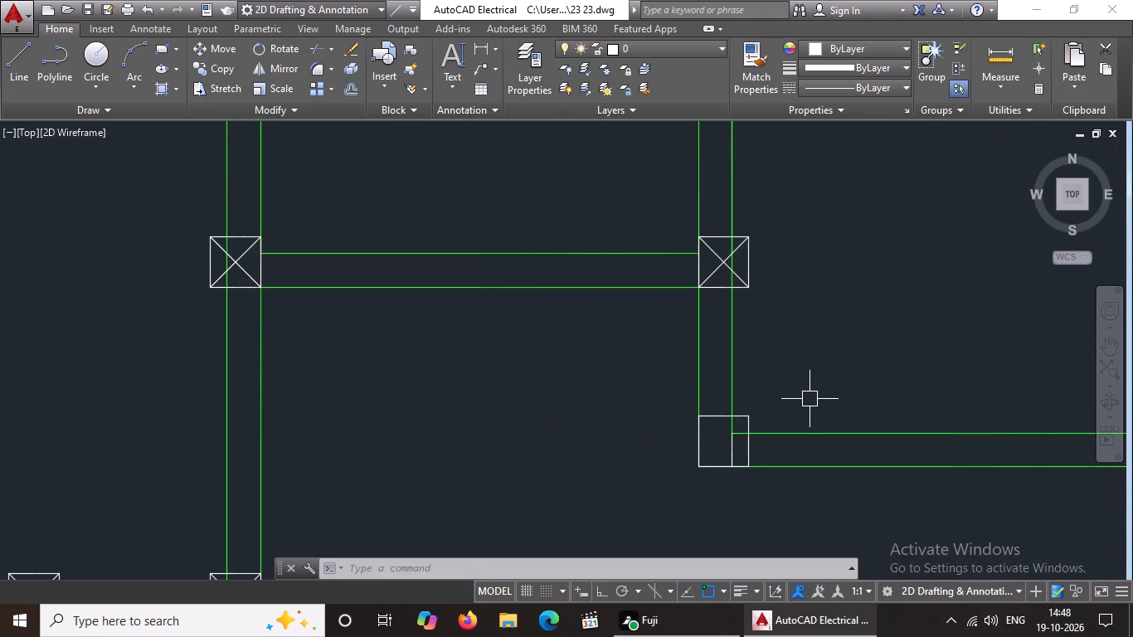
key(l)
key(Return)
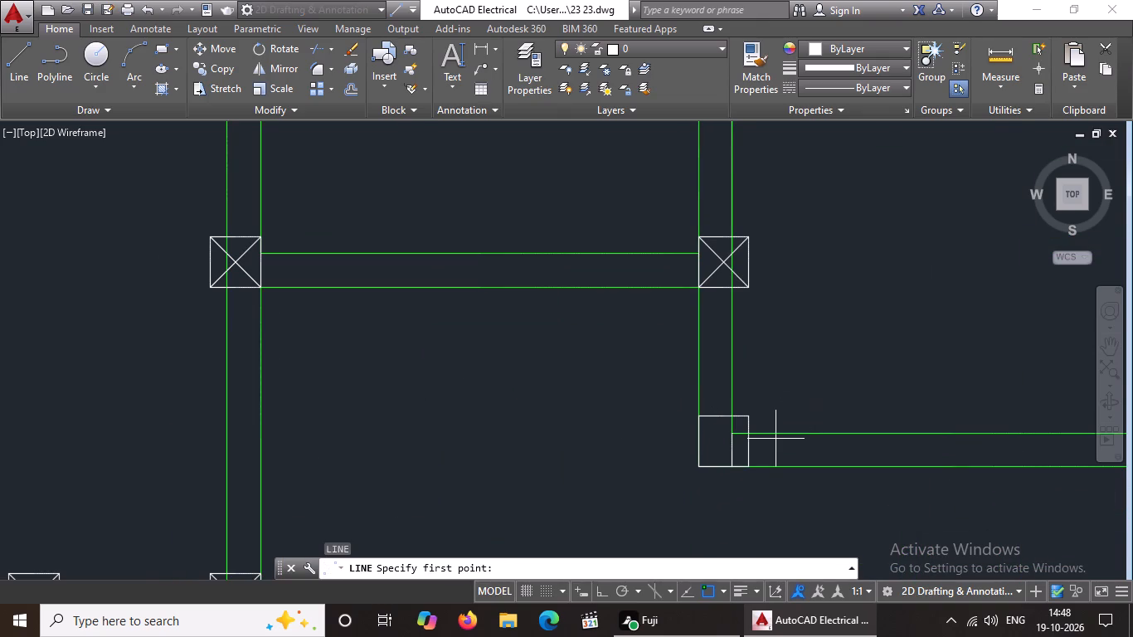
click(699, 467)
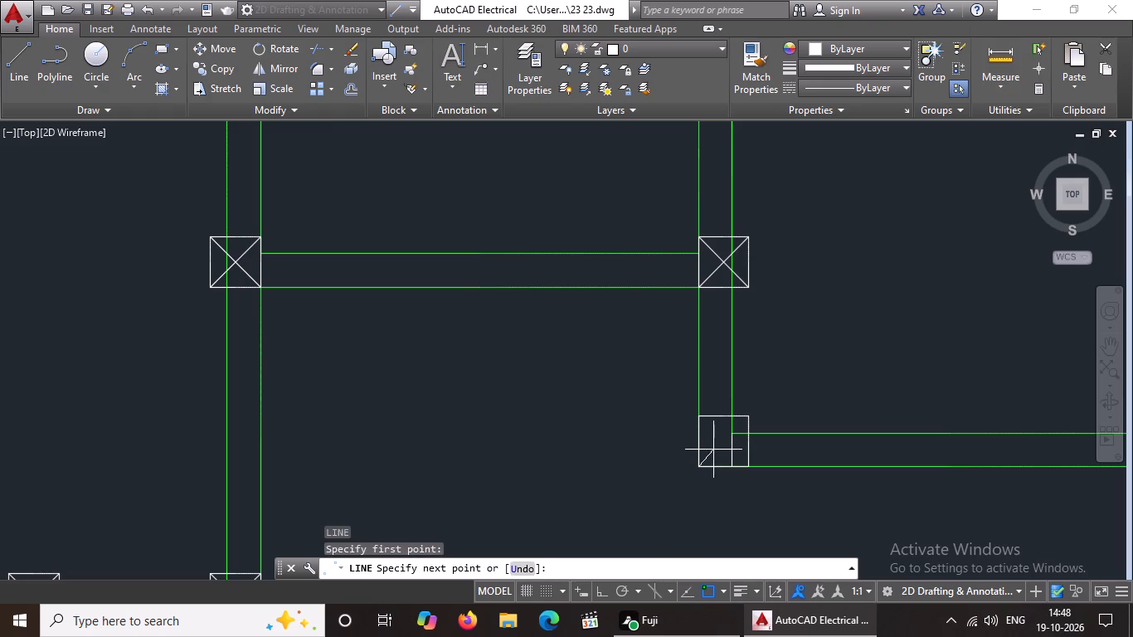
click(748, 416)
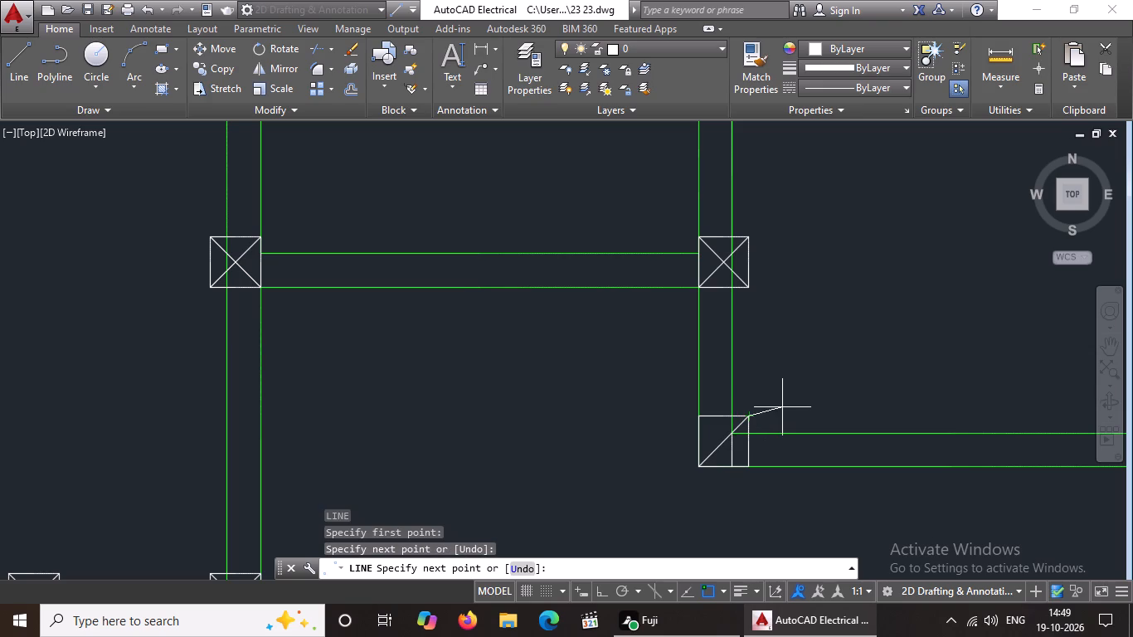
key(Escape)
key(l)
key(Return)
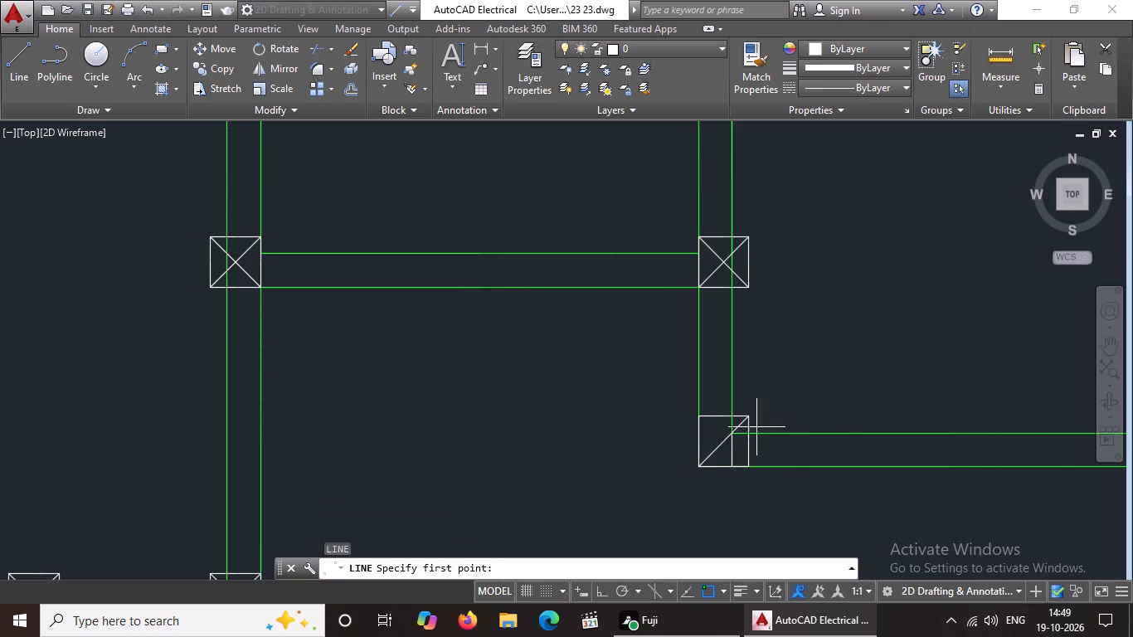
click(698, 417)
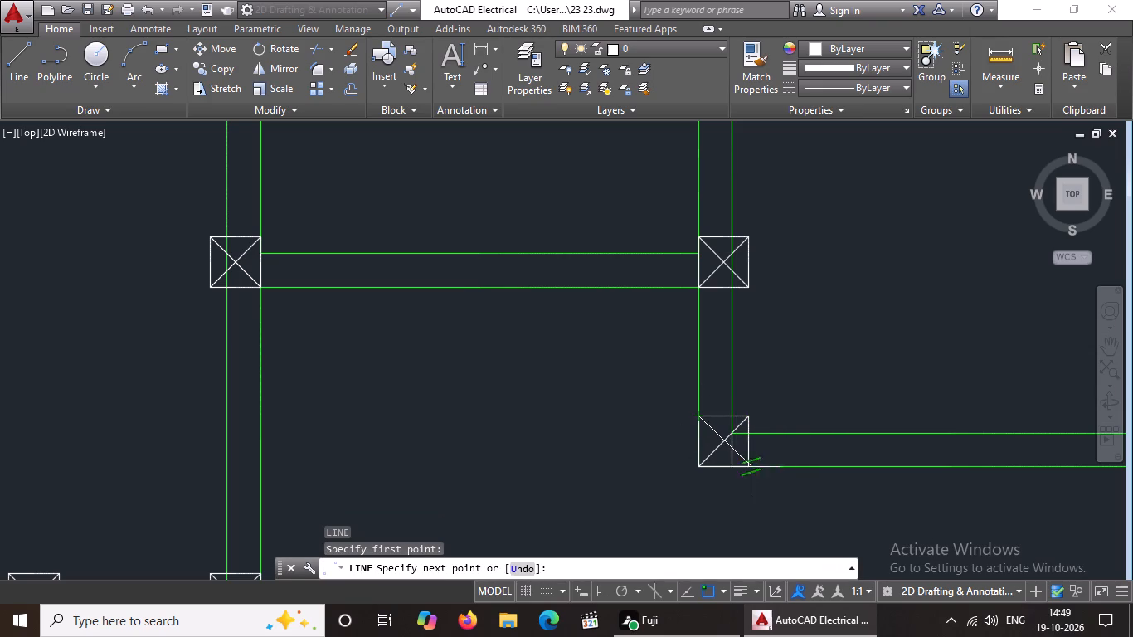
scroll(748, 468, up, 1)
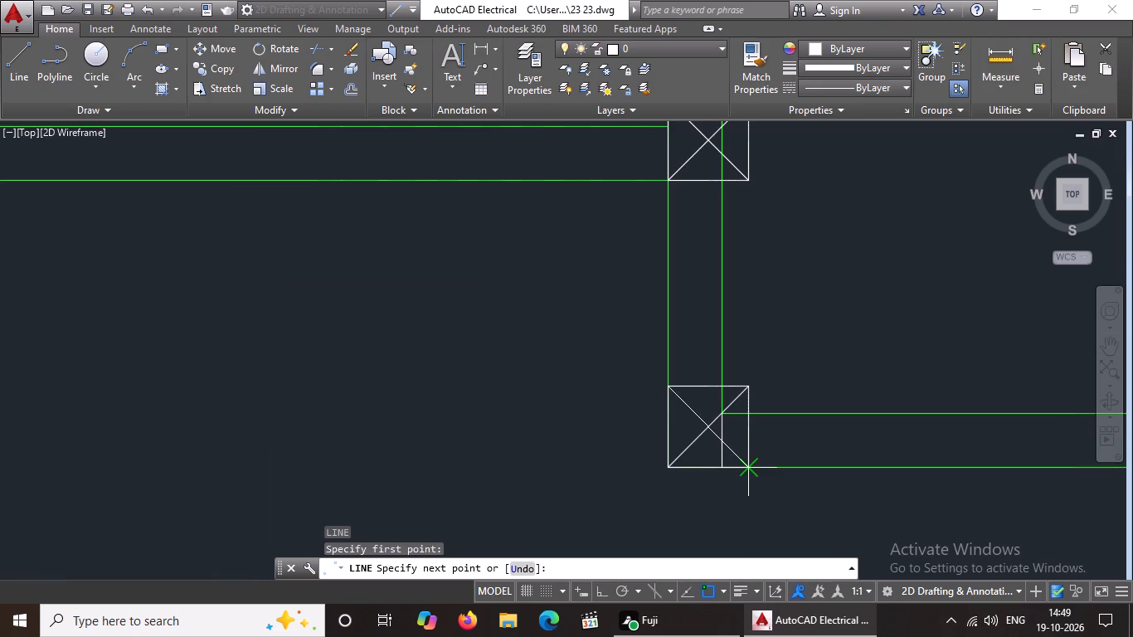
click(748, 465)
scroll(758, 480, down, 1)
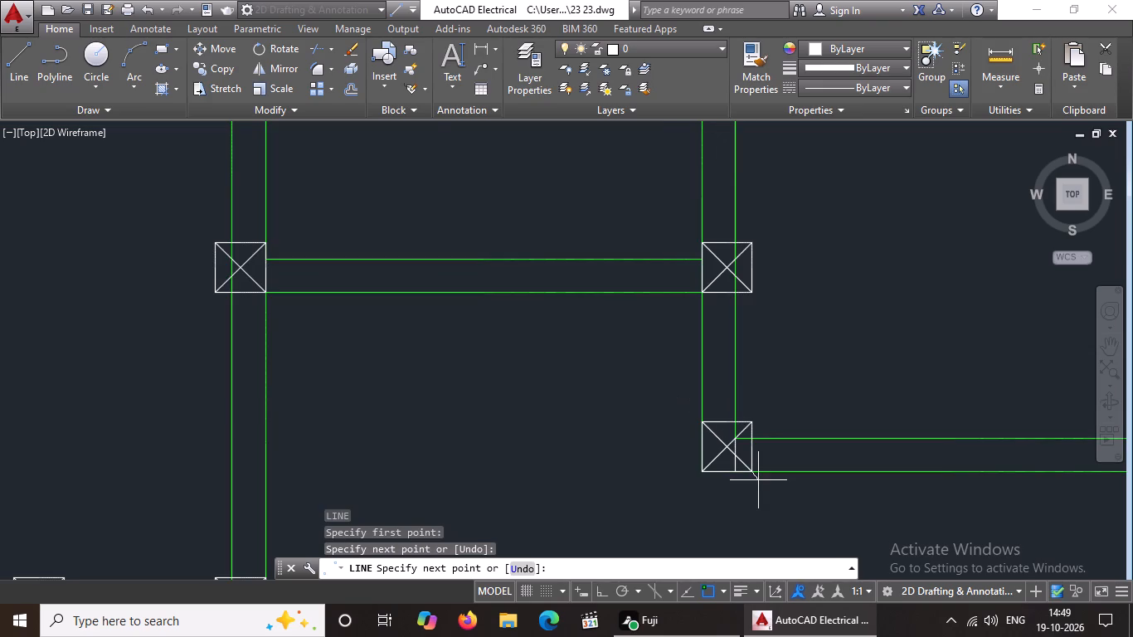
key(Escape)
scroll(760, 479, down, 3)
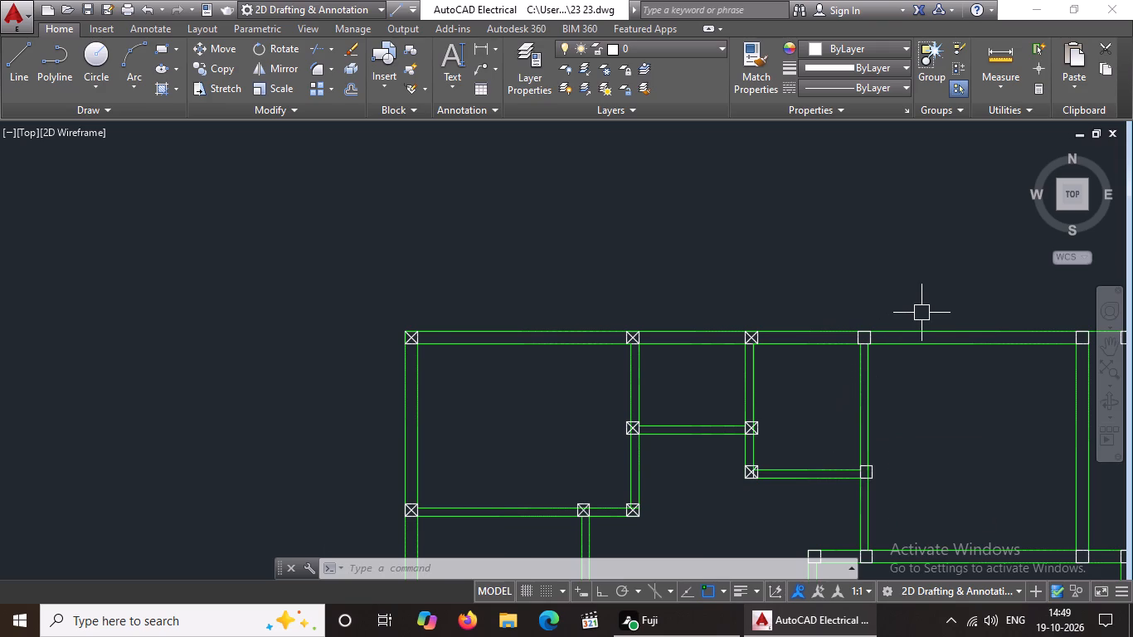
Move the fourth north wall column from the west so its west side aligns with the wall line below it.
scroll(922, 313, up, 2)
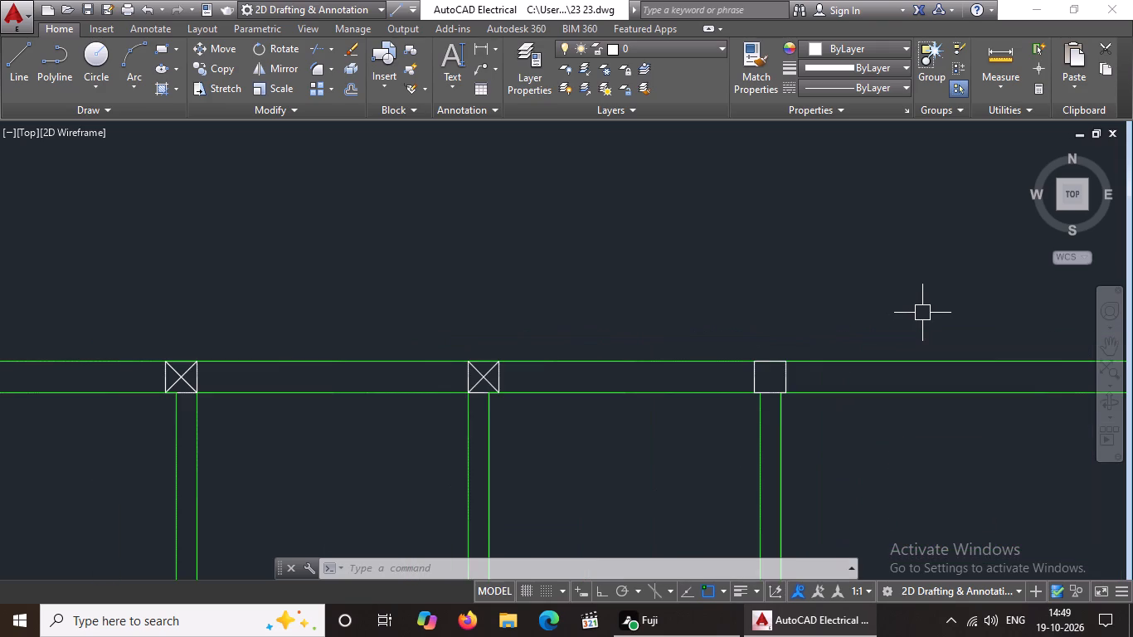
scroll(898, 296, down, 2)
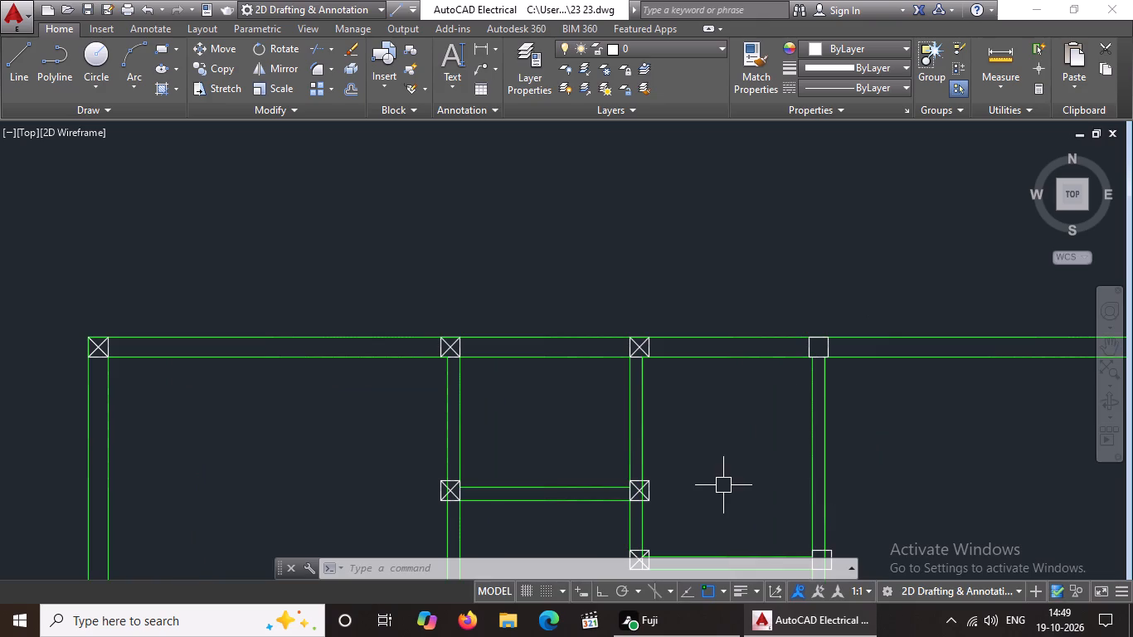
middle_drag(722, 482, 769, 399)
scroll(868, 256, up, 2)
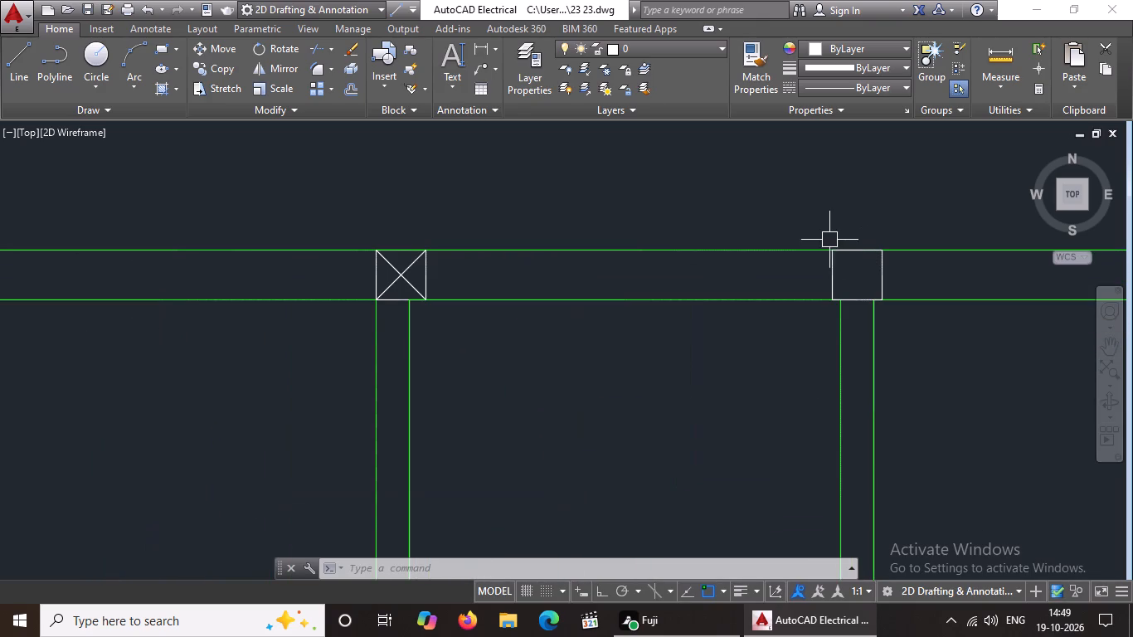
click(807, 226)
click(913, 341)
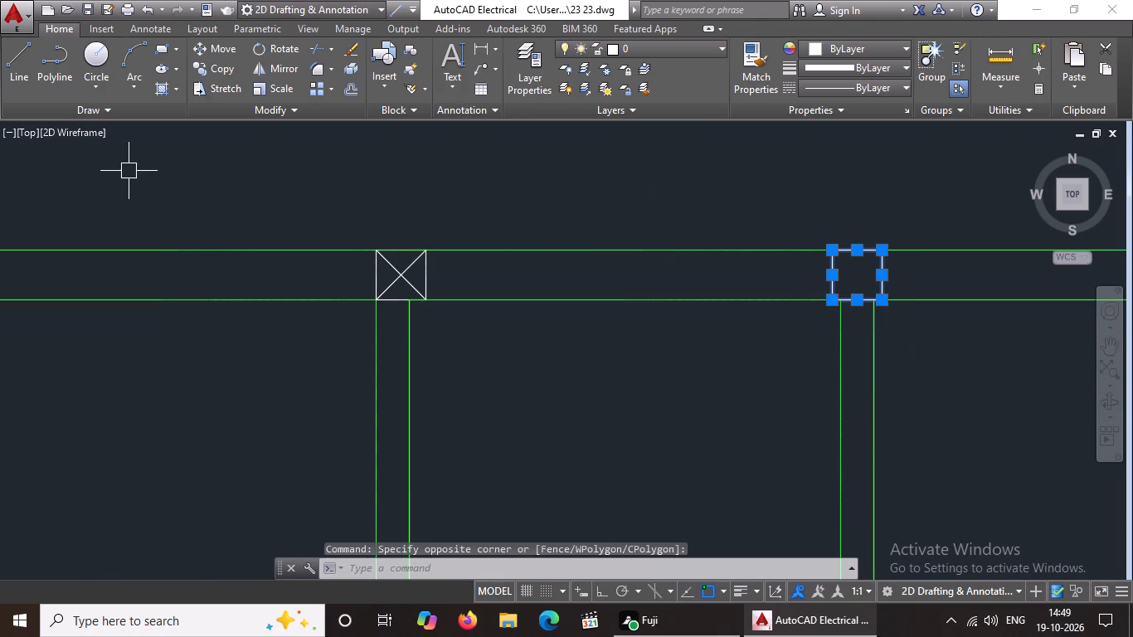
click(221, 48)
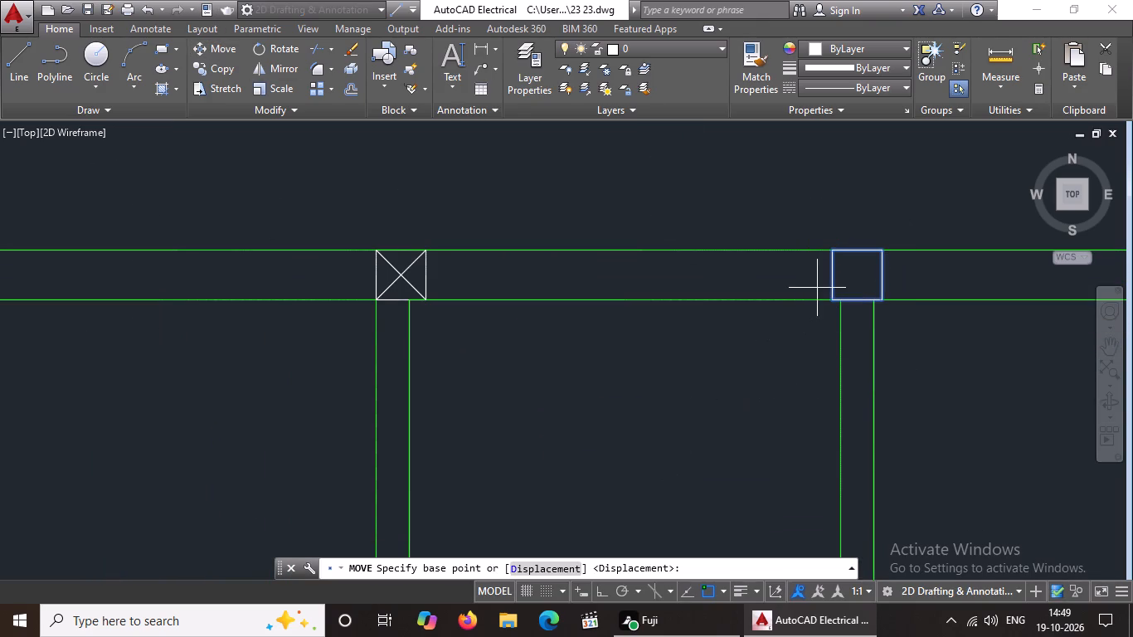
scroll(847, 300, up, 3)
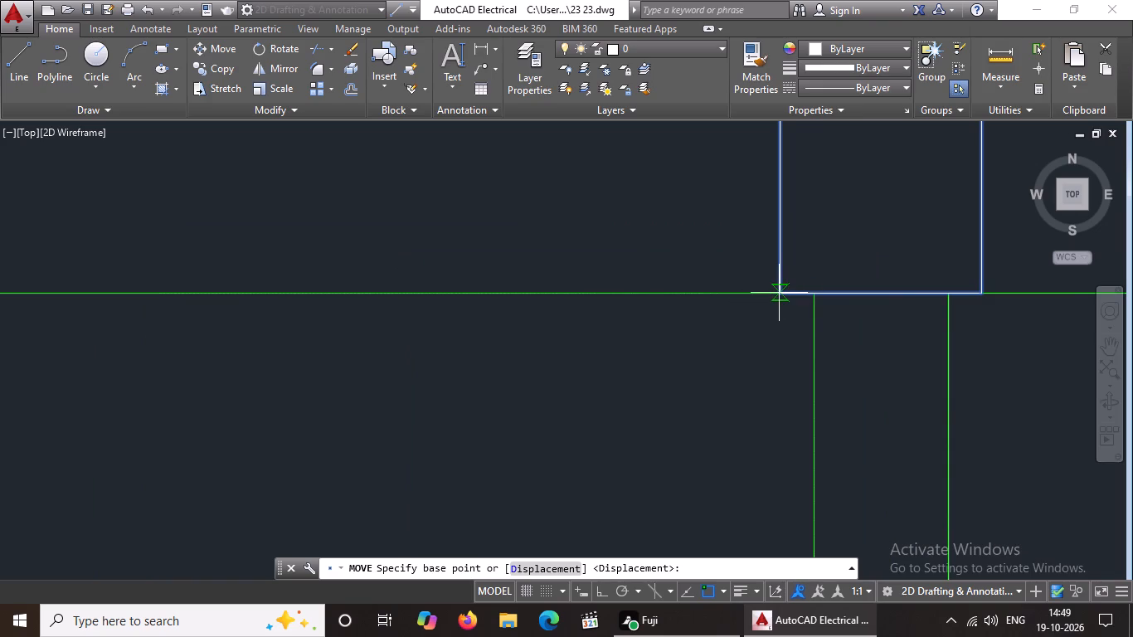
click(778, 296)
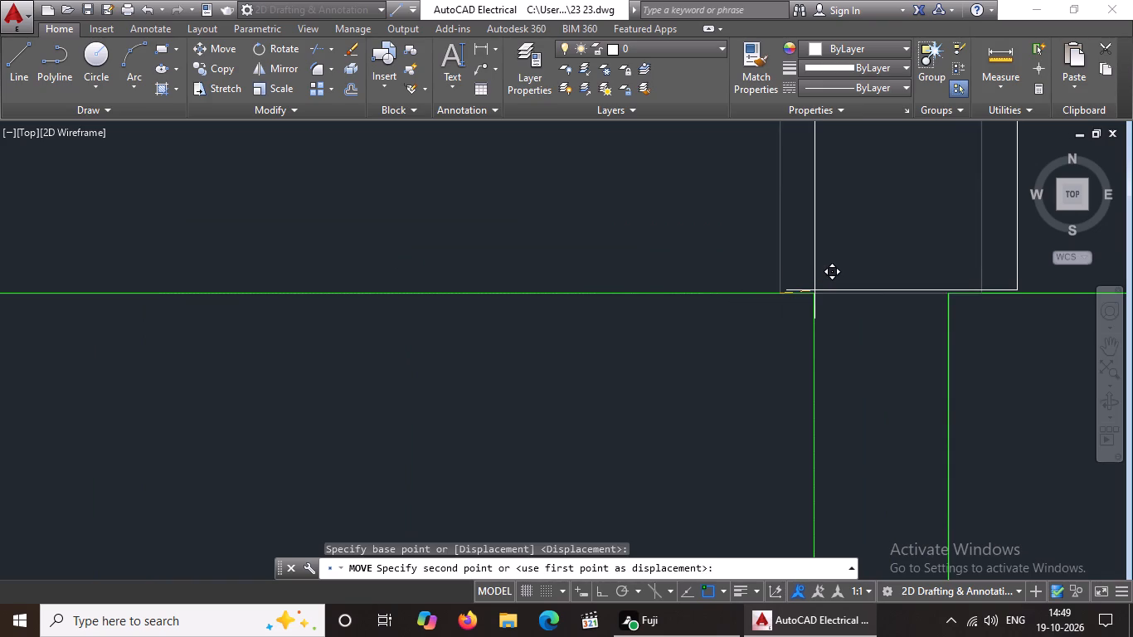
click(814, 294)
Extend both lines of the wall south of the northwest room eastward to the line of the southeast room's west wall.
scroll(816, 294, down, 3)
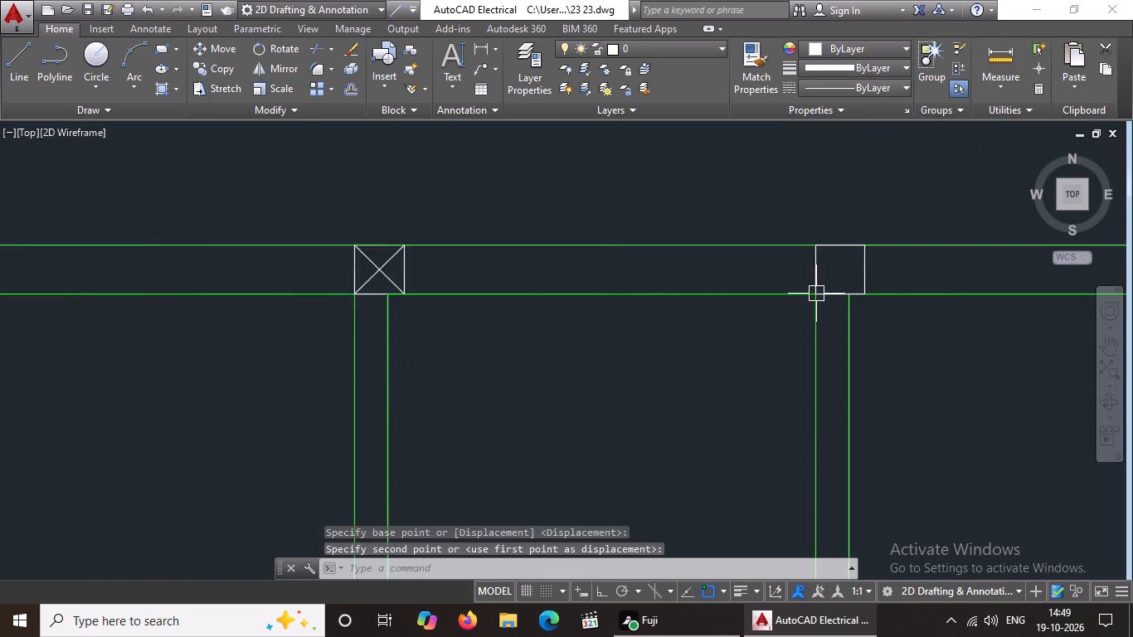
scroll(818, 293, down, 4)
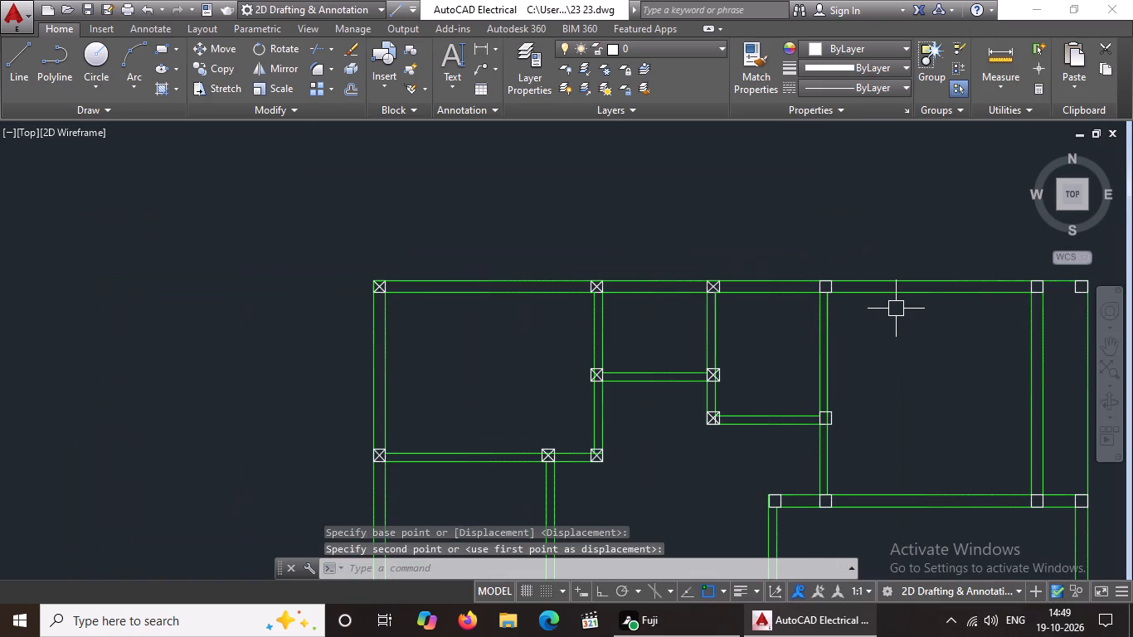
middle_drag(872, 380, 872, 260)
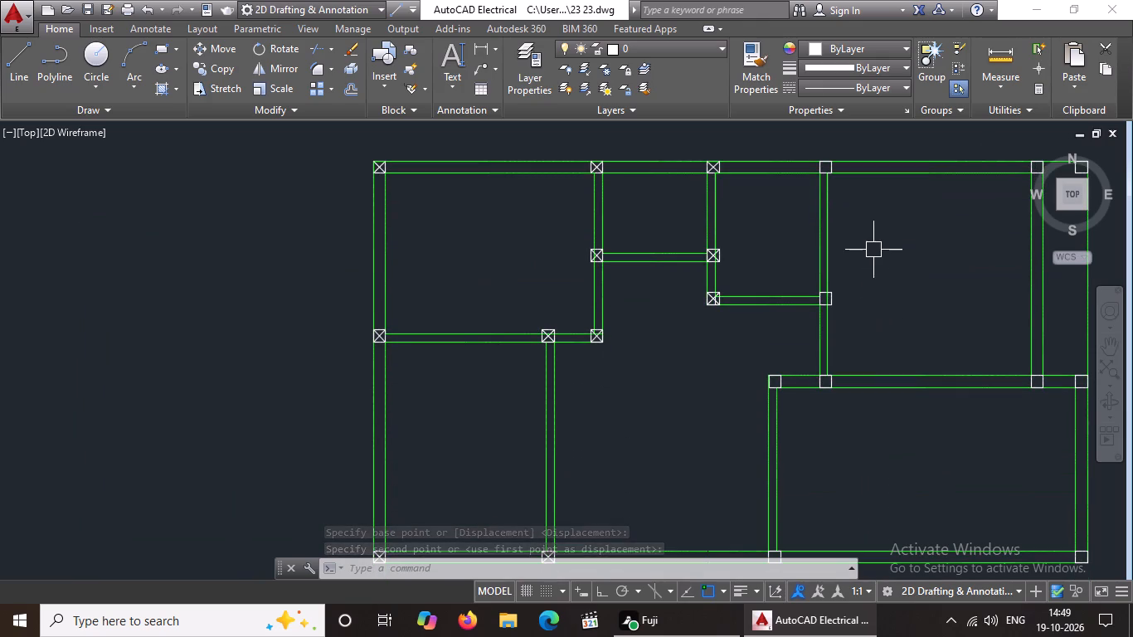
scroll(874, 250, down, 1)
middle_drag(841, 517, 859, 344)
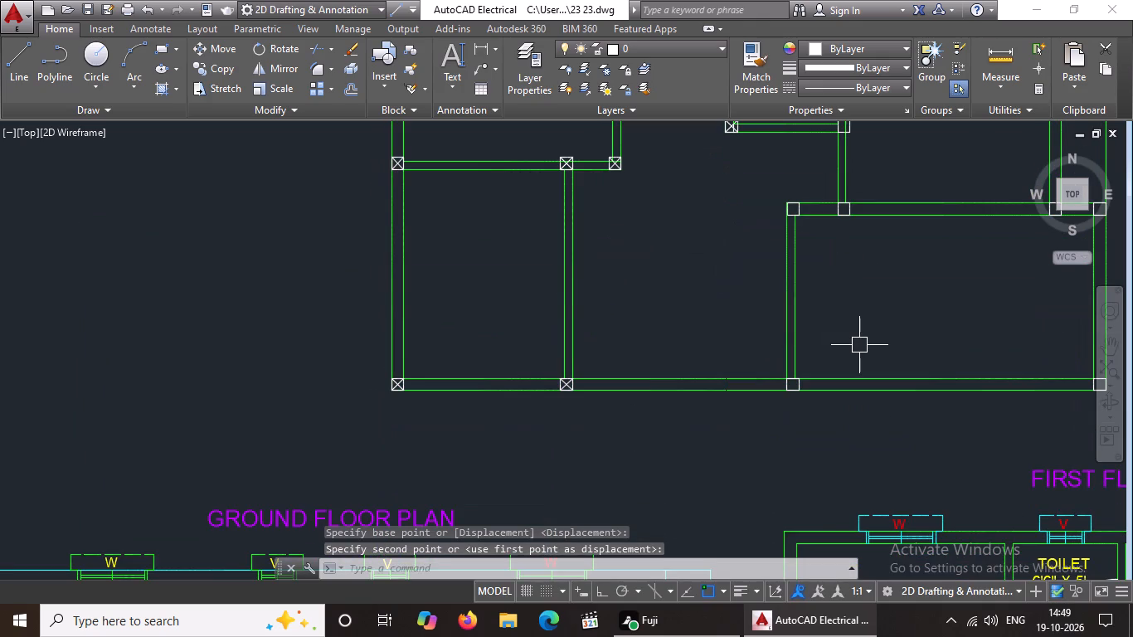
scroll(803, 353, up, 2)
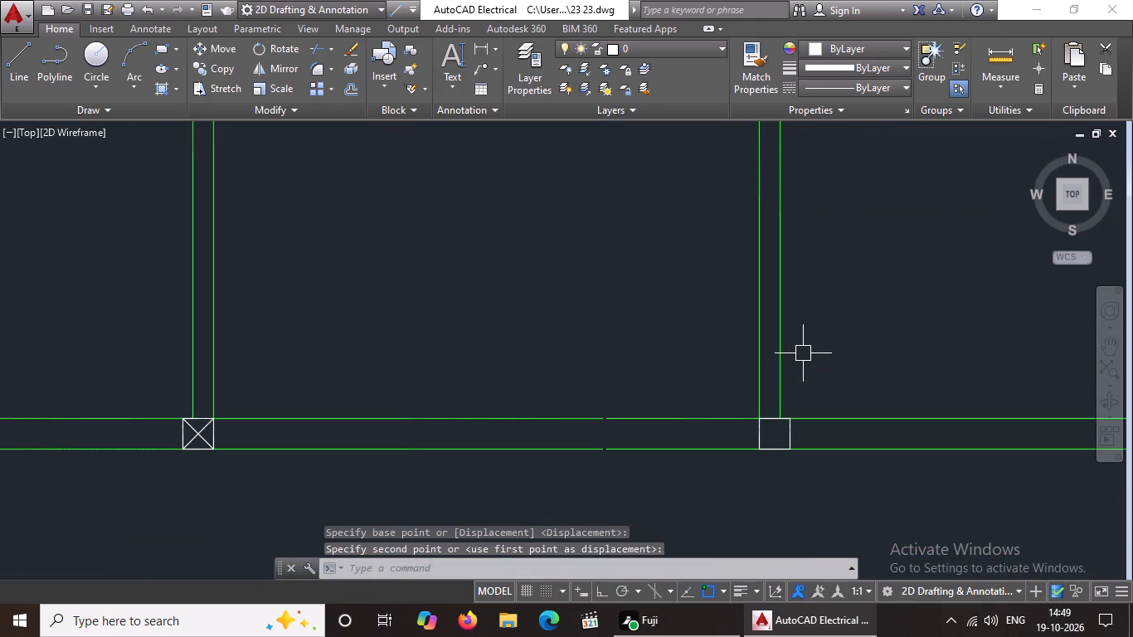
scroll(803, 353, down, 1)
middle_drag(810, 363, 801, 498)
scroll(807, 462, down, 1)
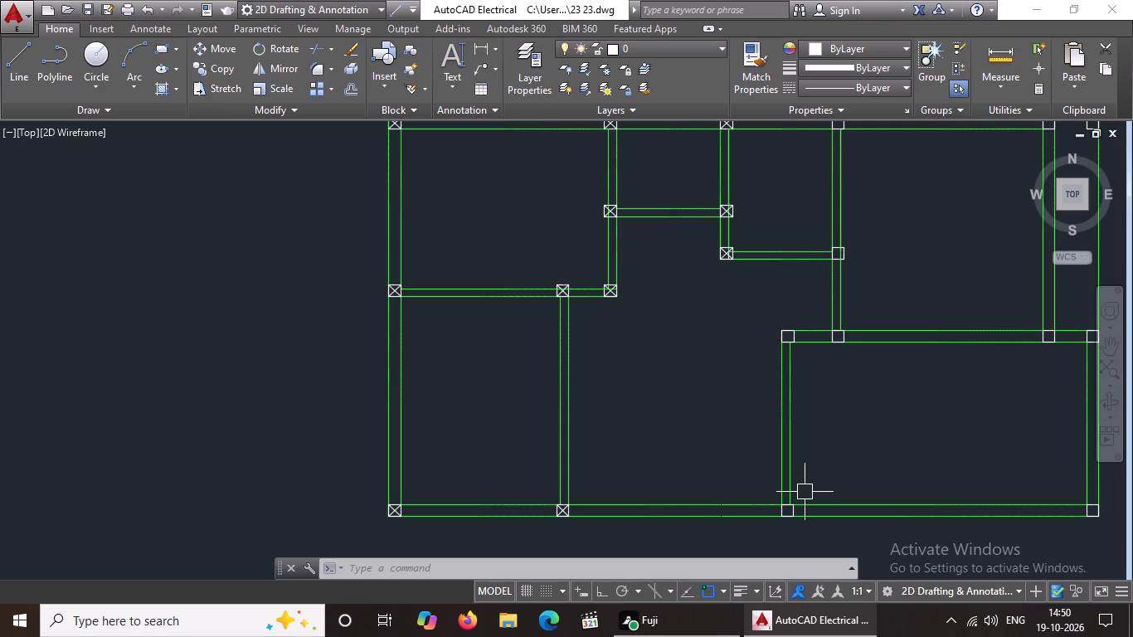
text(EX)
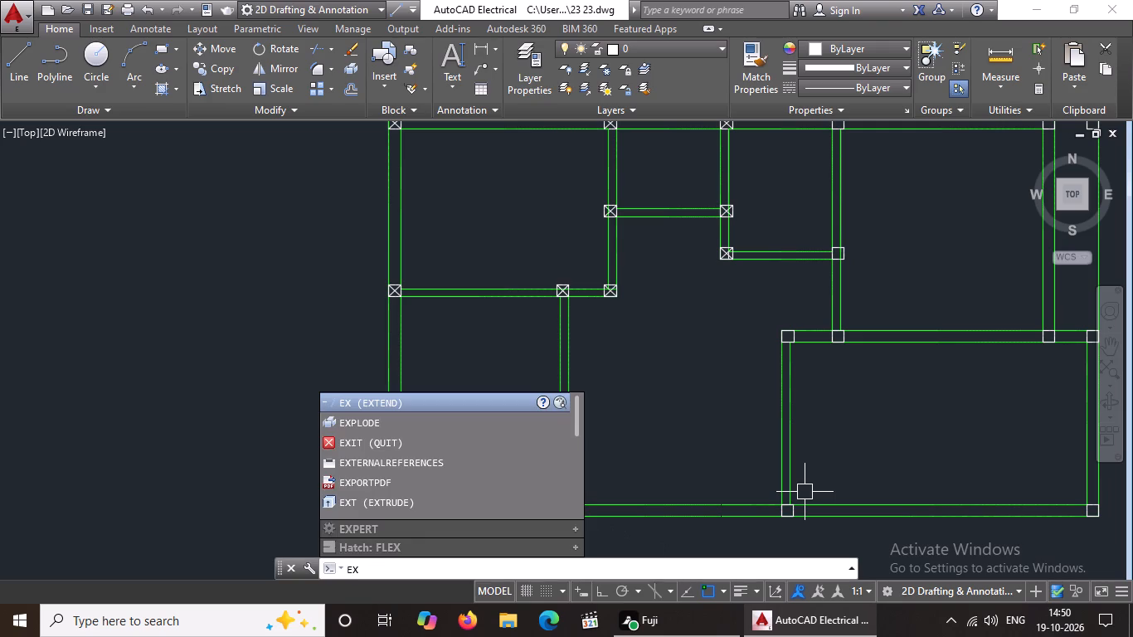
key(space)
key(space)
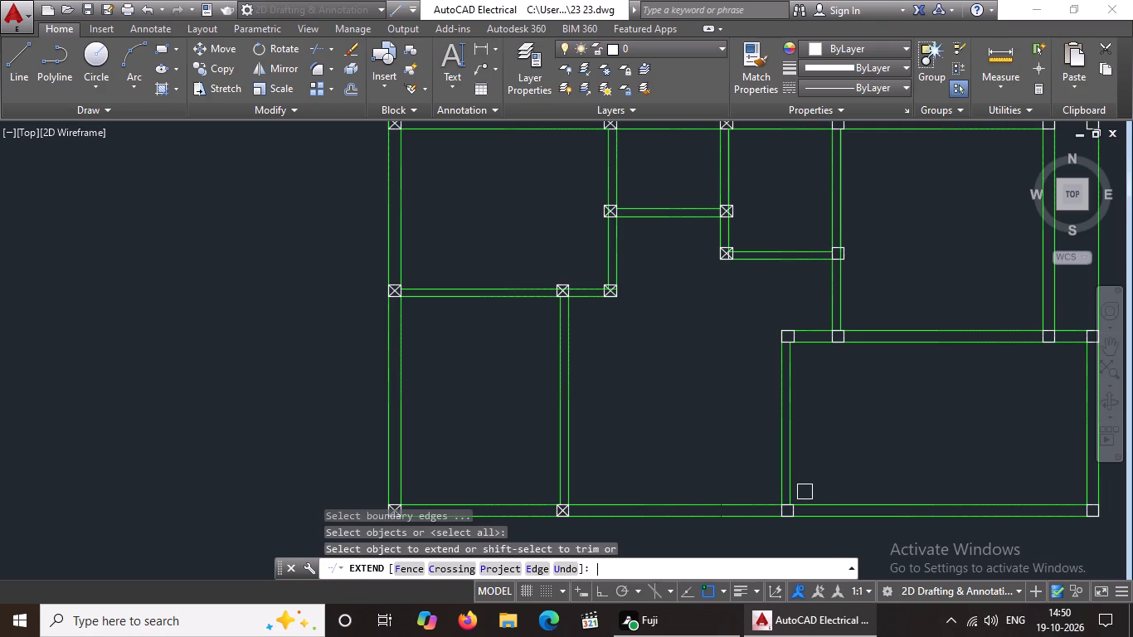
click(591, 287)
click(586, 296)
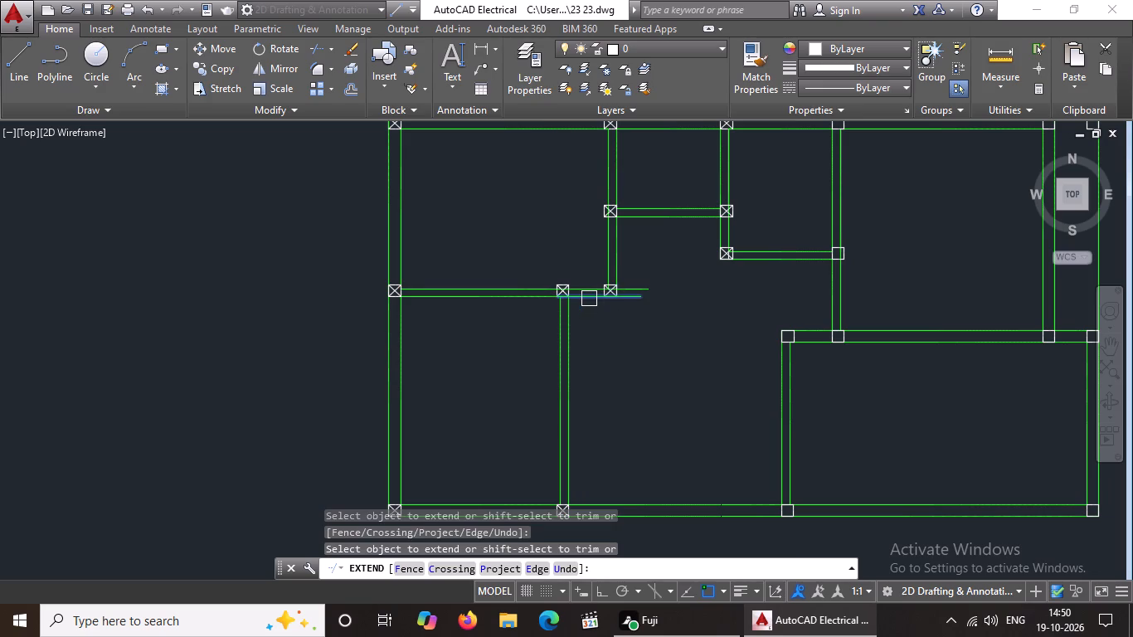
click(589, 299)
click(635, 298)
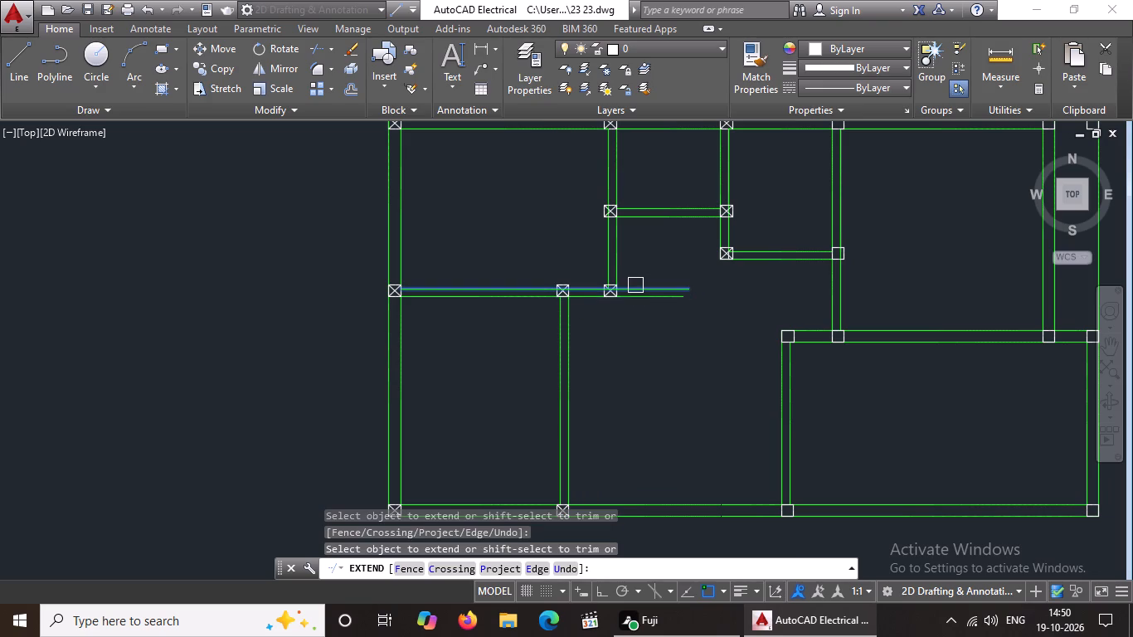
click(635, 285)
click(666, 286)
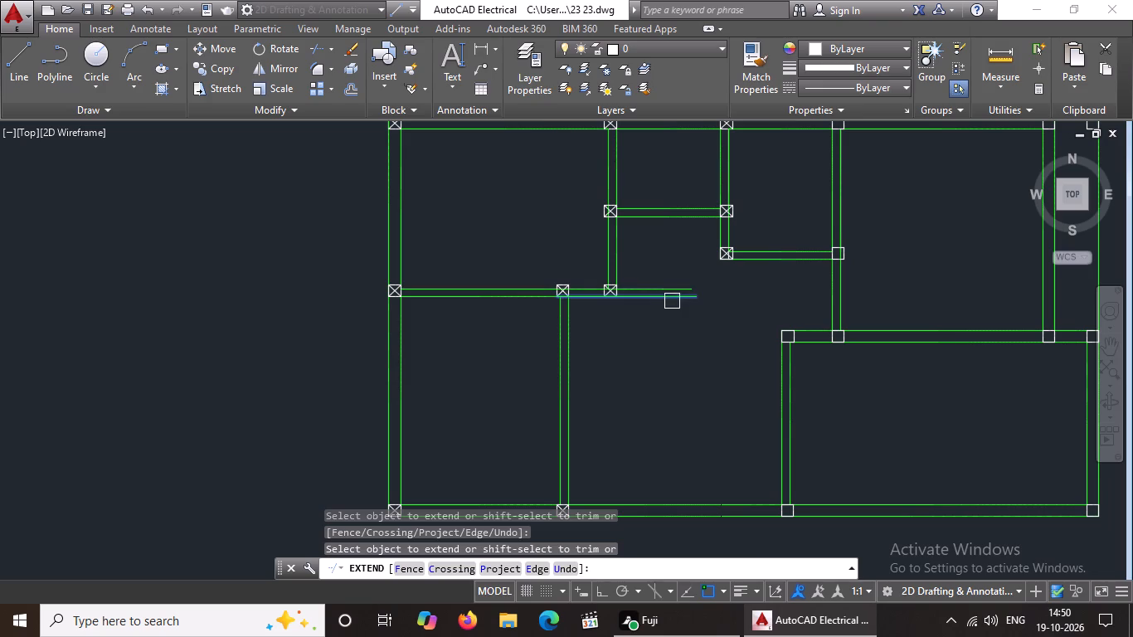
click(671, 298)
scroll(744, 289, up, 4)
click(379, 289)
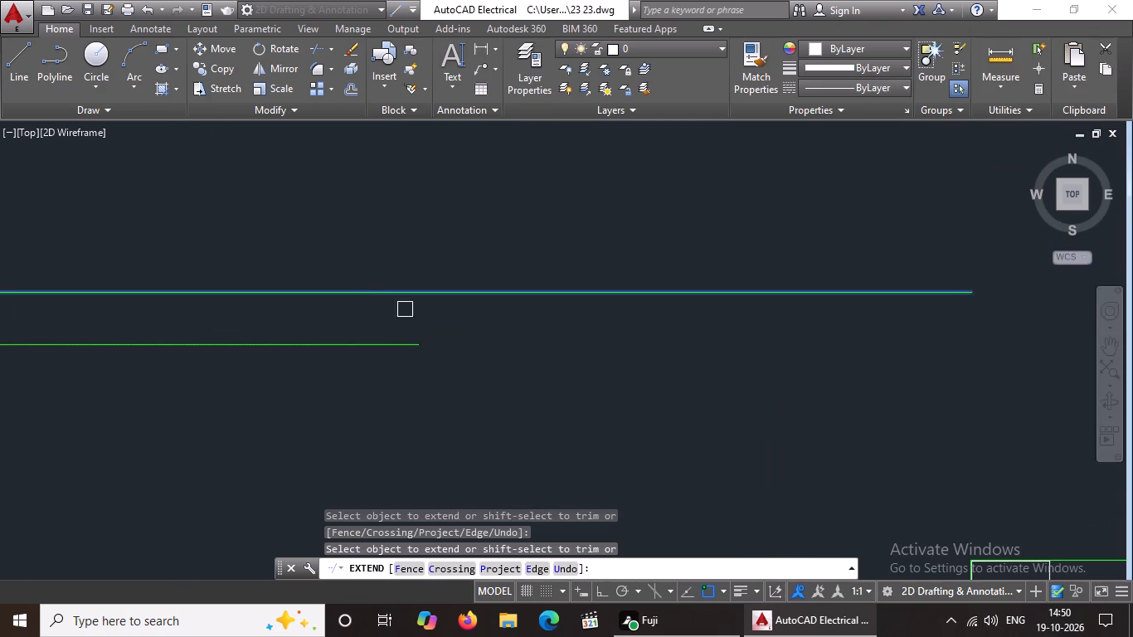
click(395, 343)
scroll(725, 343, down, 5)
right_drag(748, 359, 756, 379)
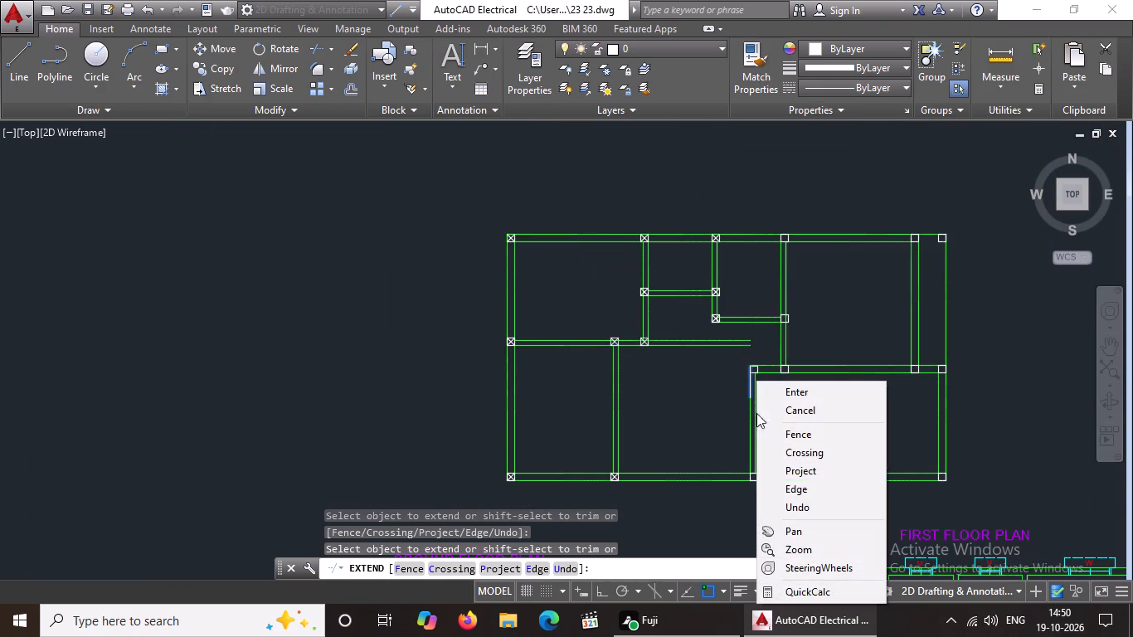
scroll(734, 396, up, 3)
scroll(710, 367, down, 1)
middle_drag(749, 341, 716, 398)
click(794, 416)
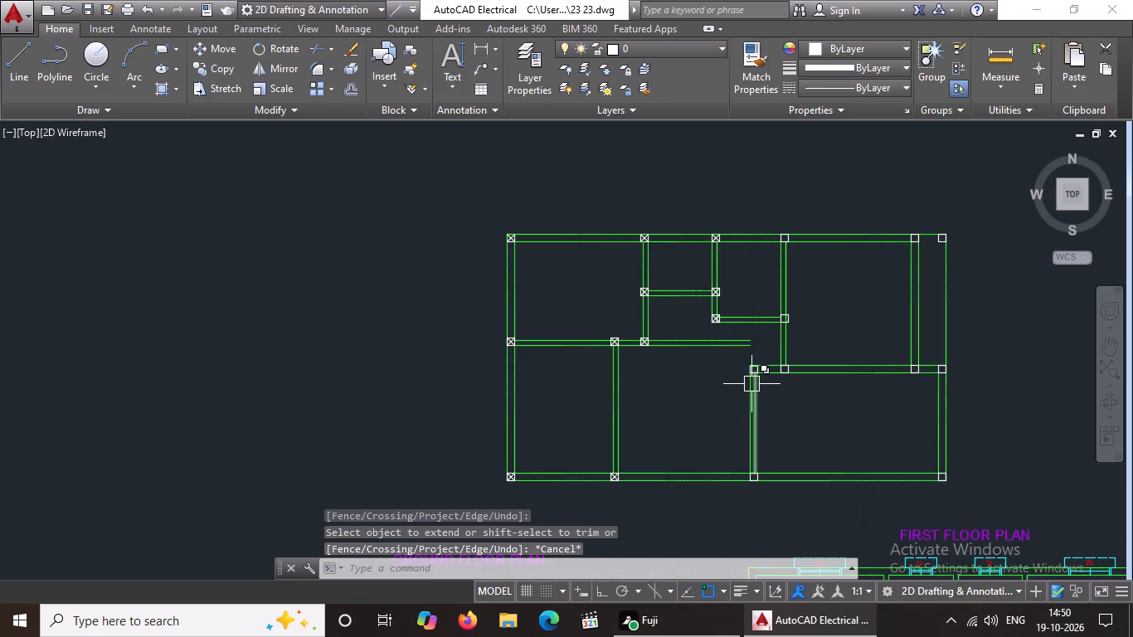
scroll(754, 379, up, 2)
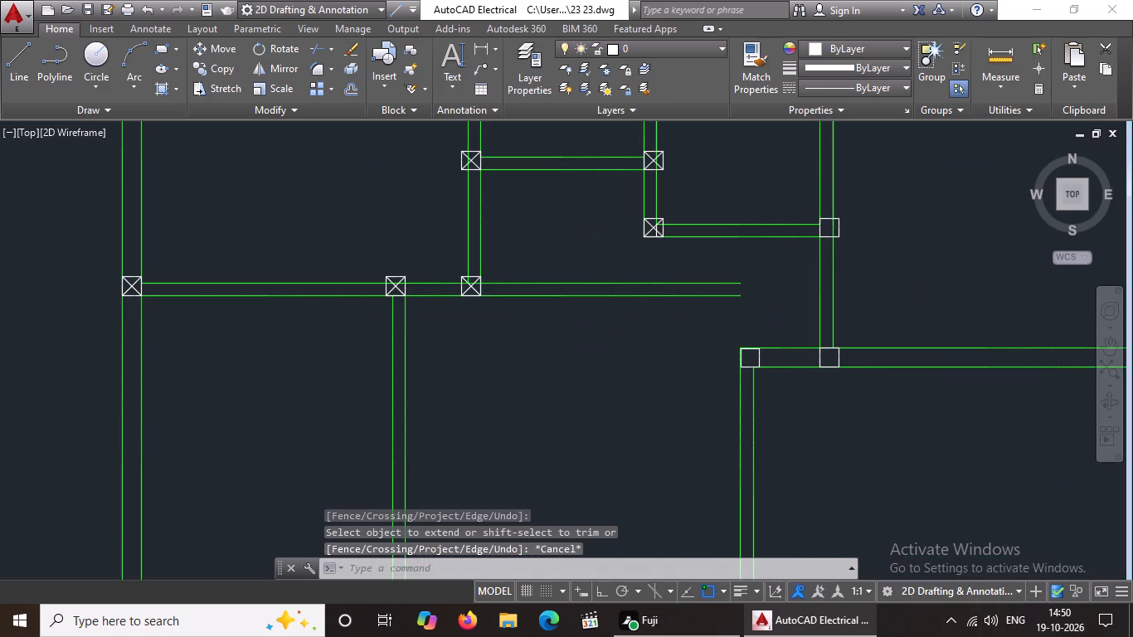
key(Escape)
Extend the southeast room's two west wall lines north and the cross wall's north line east to close their corner.
text(EX)
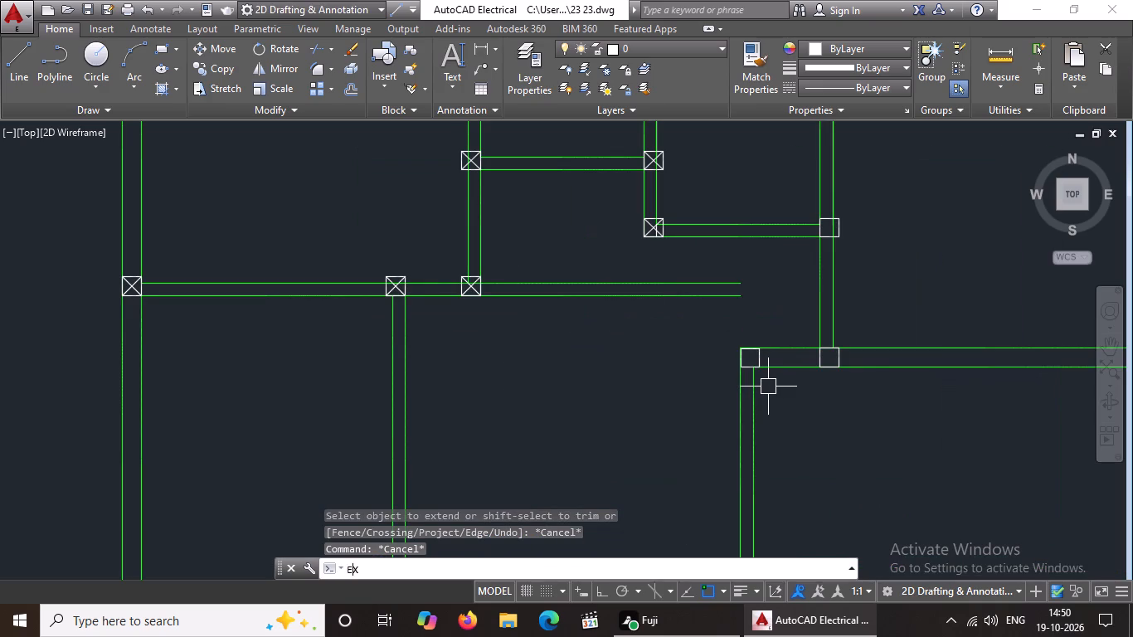
key(space)
key(space)
scroll(727, 375, up, 2)
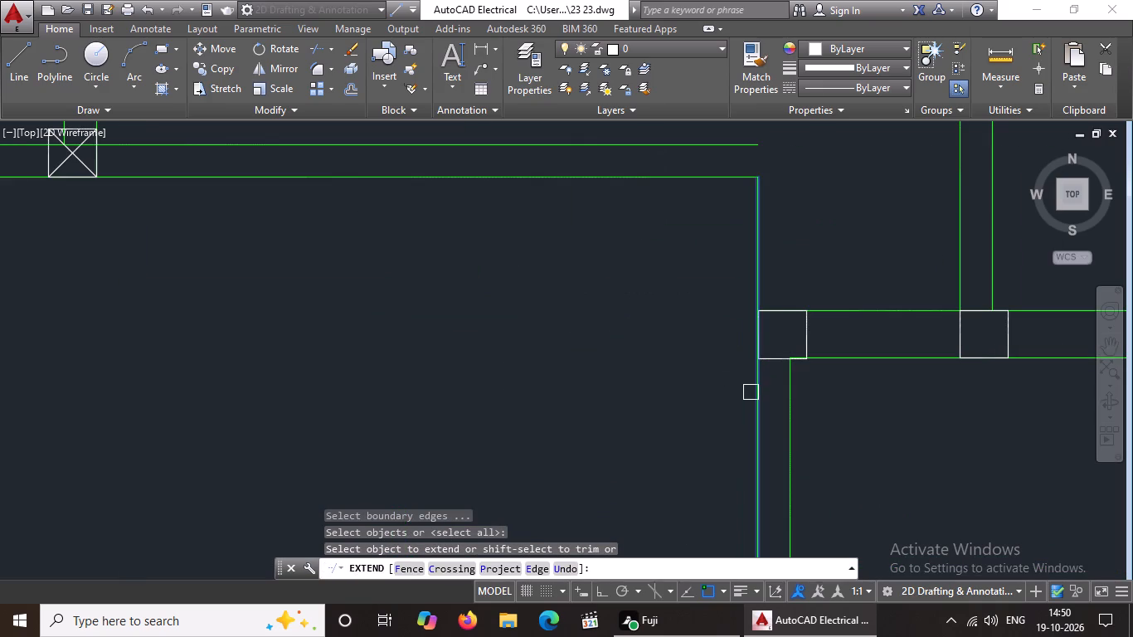
click(751, 393)
click(793, 411)
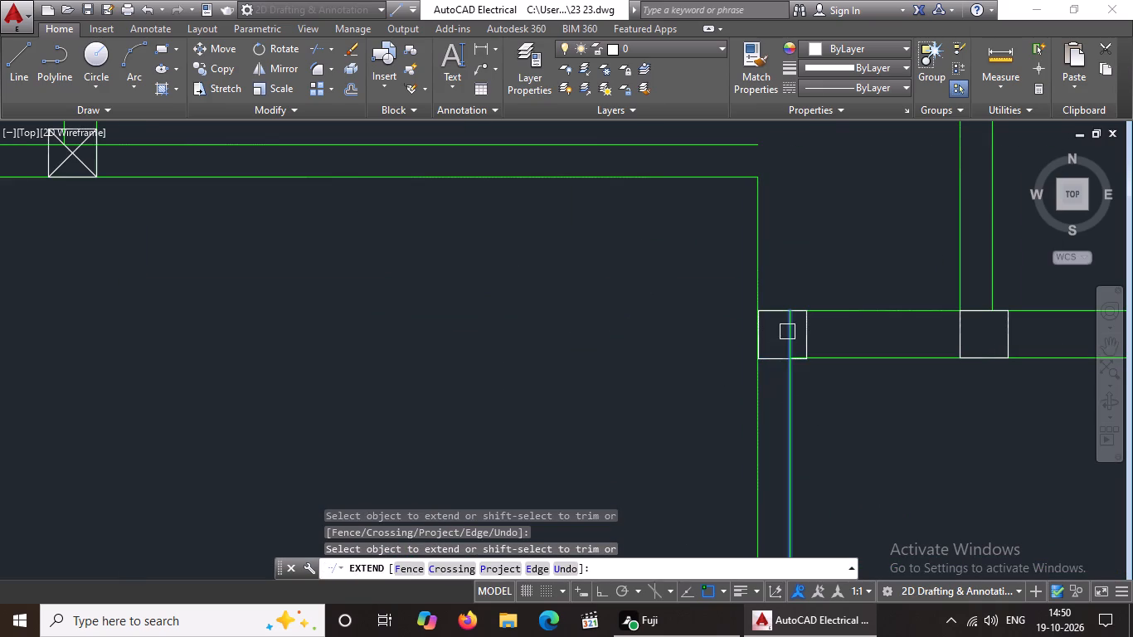
click(790, 332)
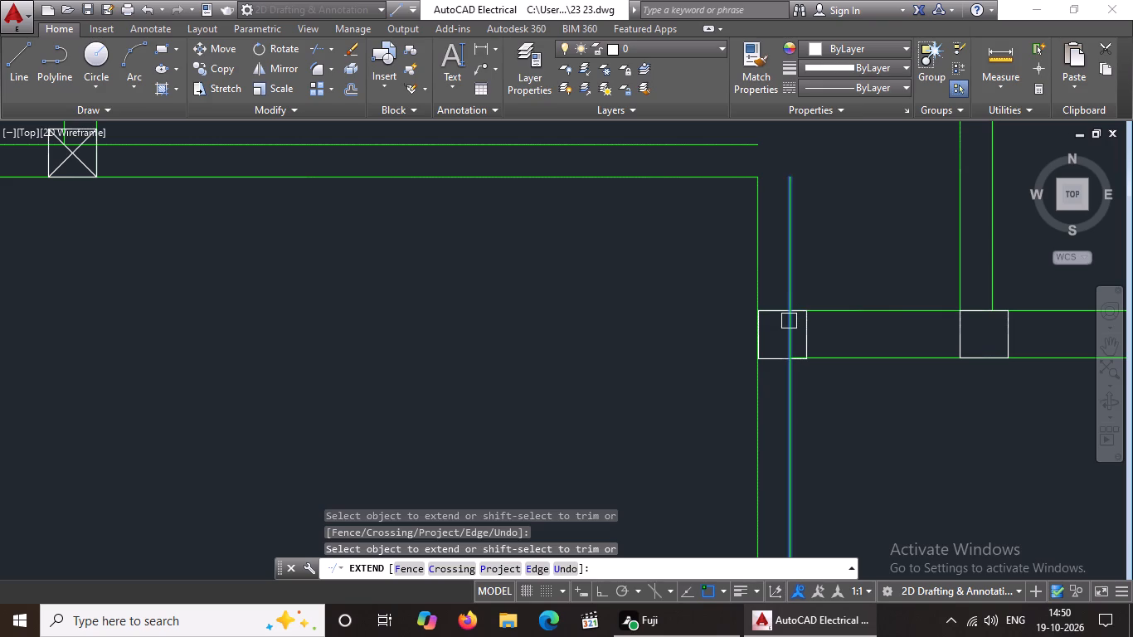
click(789, 323)
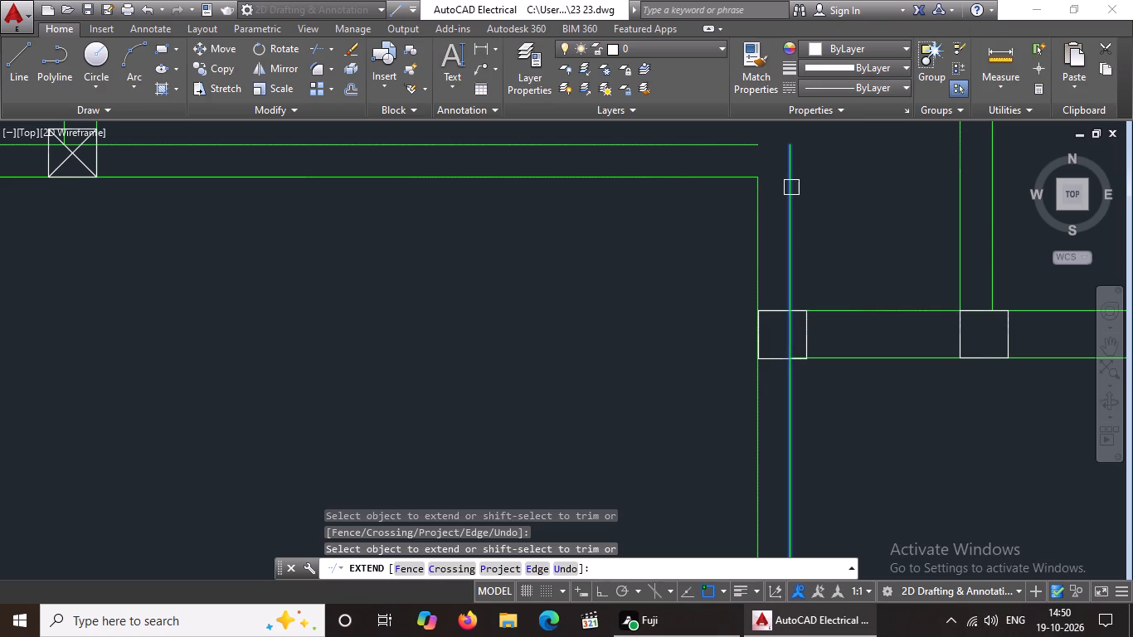
click(791, 187)
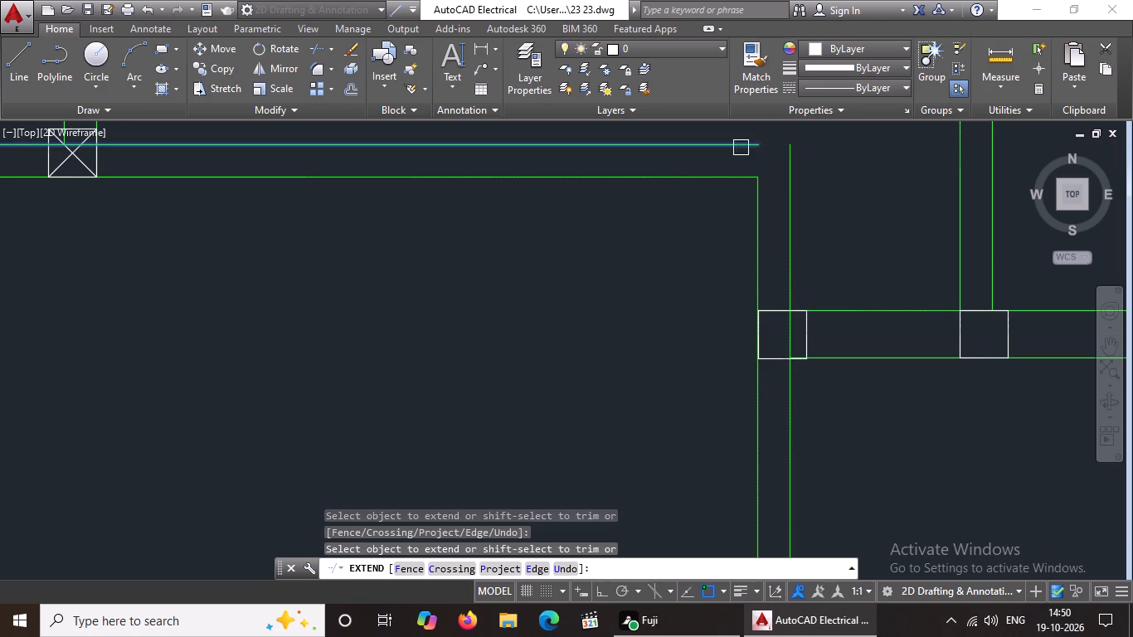
click(745, 148)
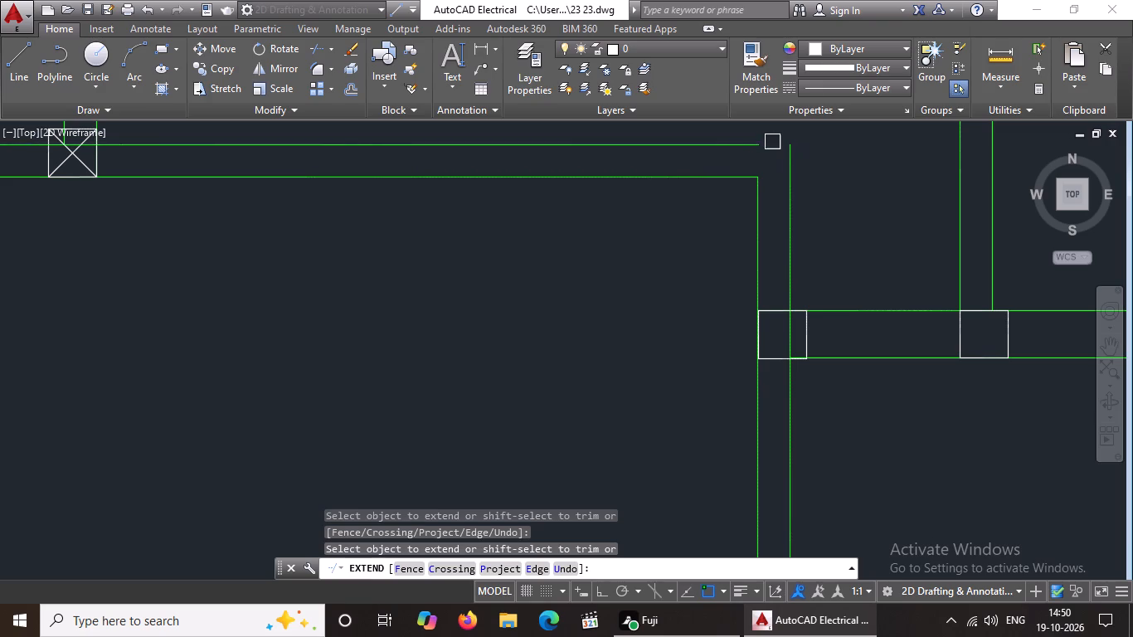
click(756, 147)
scroll(852, 246, down, 2)
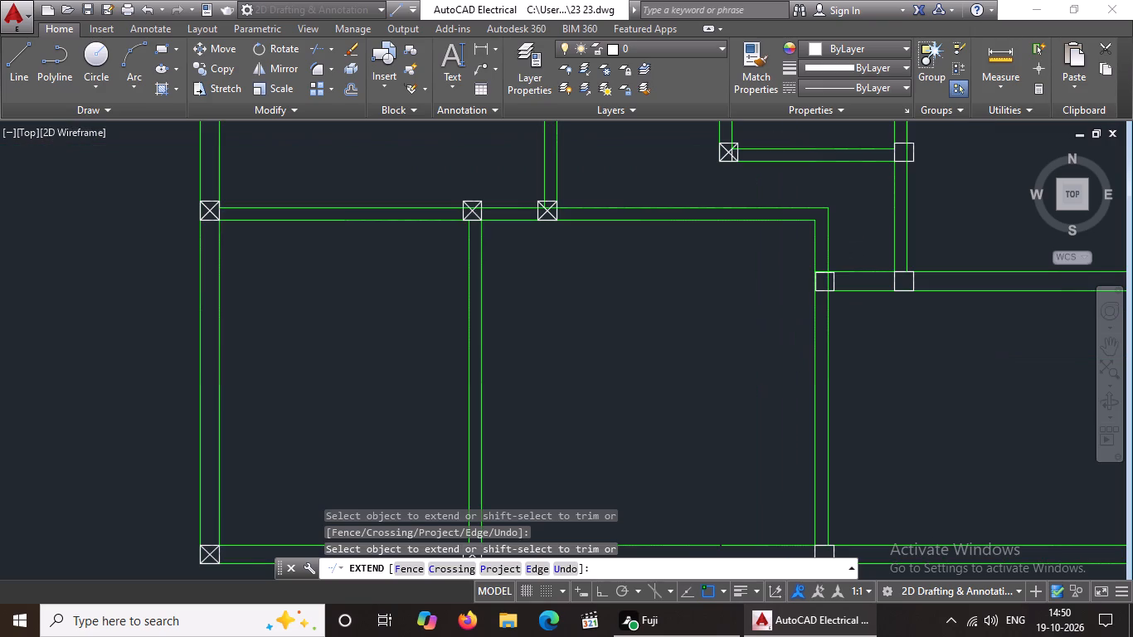
scroll(852, 246, down, 2)
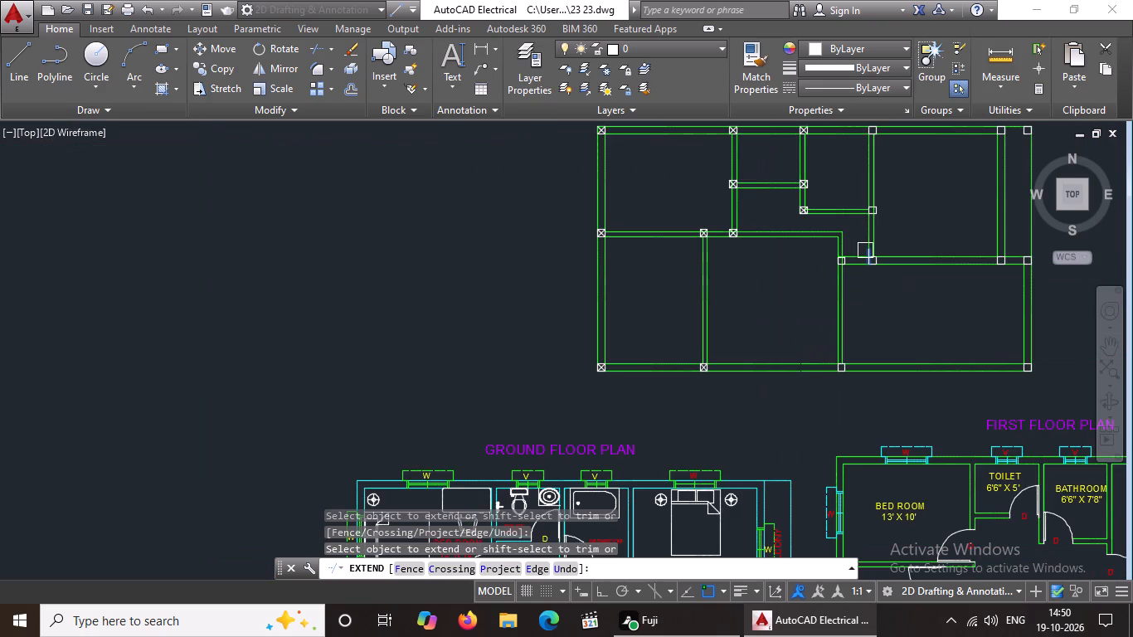
middle_drag(864, 250, 790, 313)
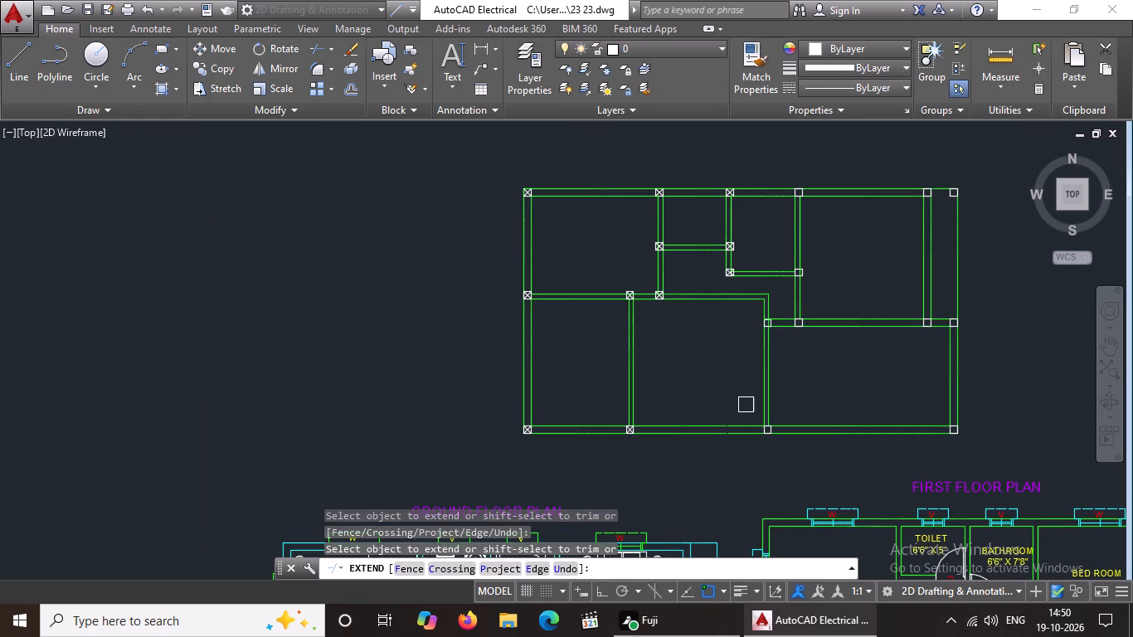
key(Escape)
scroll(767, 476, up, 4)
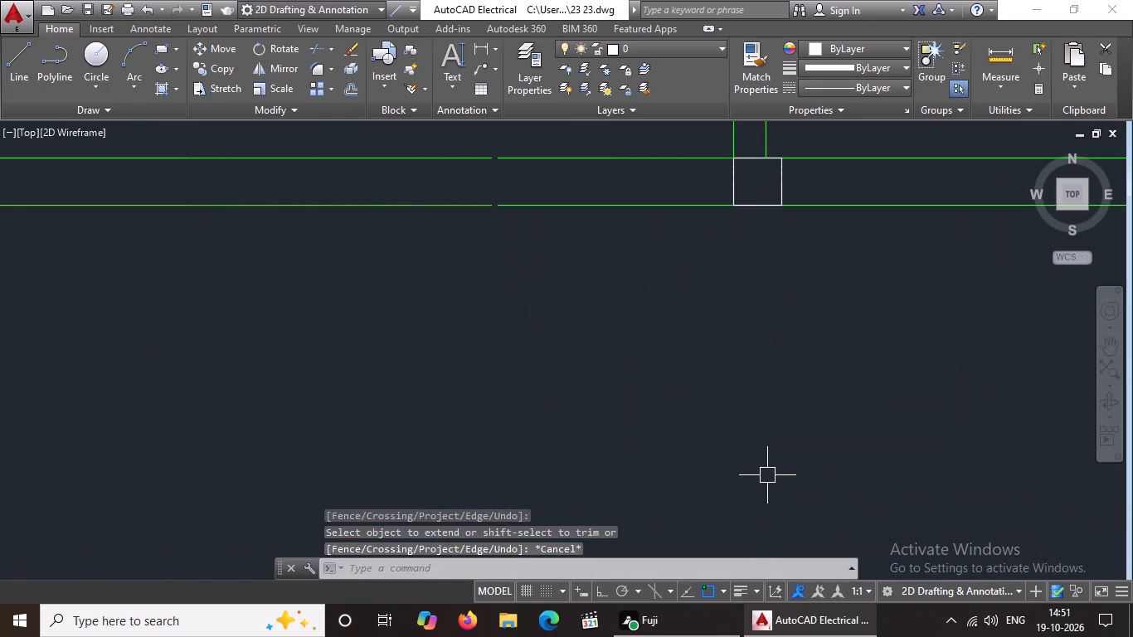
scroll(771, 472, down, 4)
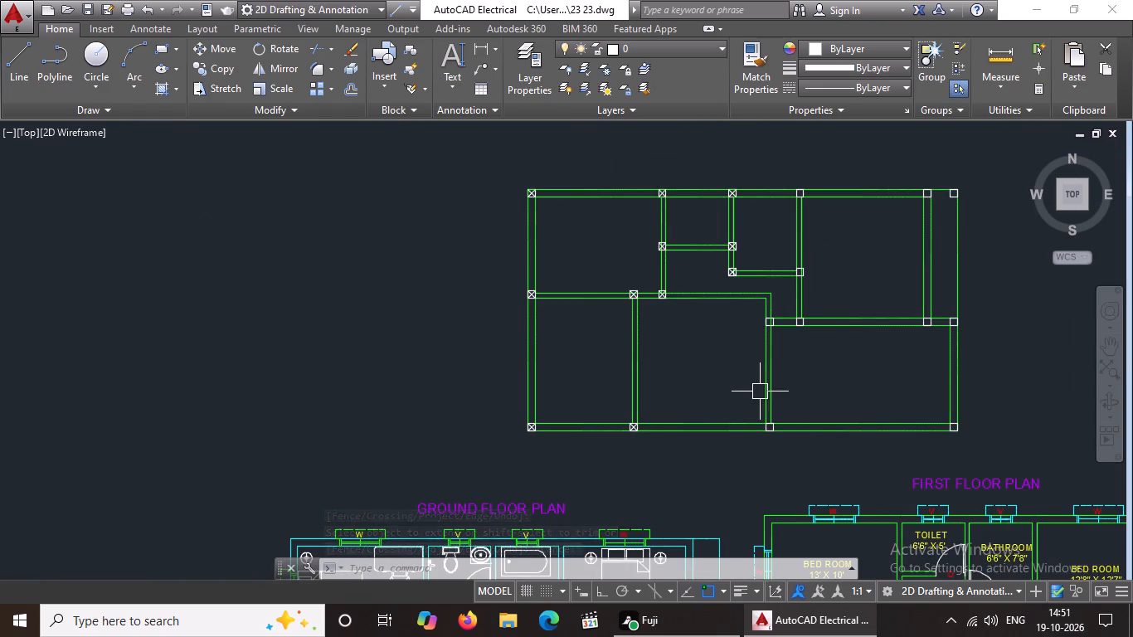
Draw two crossing diagonals in the south wall column at the foot of the southeast room's west wall.
scroll(780, 373, up, 3)
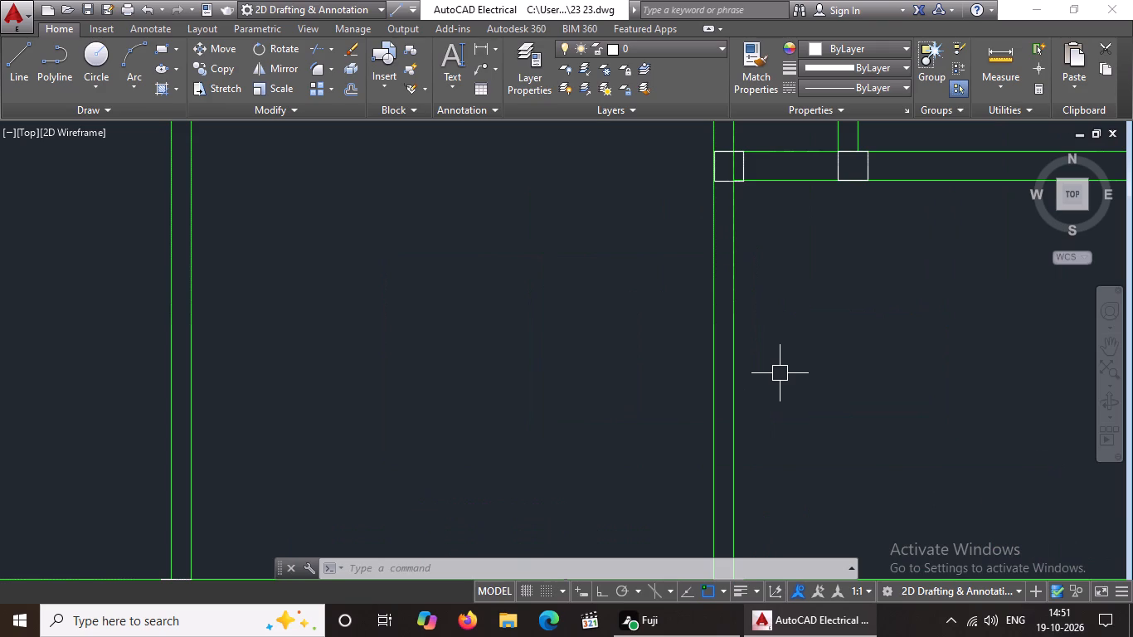
scroll(780, 373, down, 2)
scroll(761, 506, up, 3)
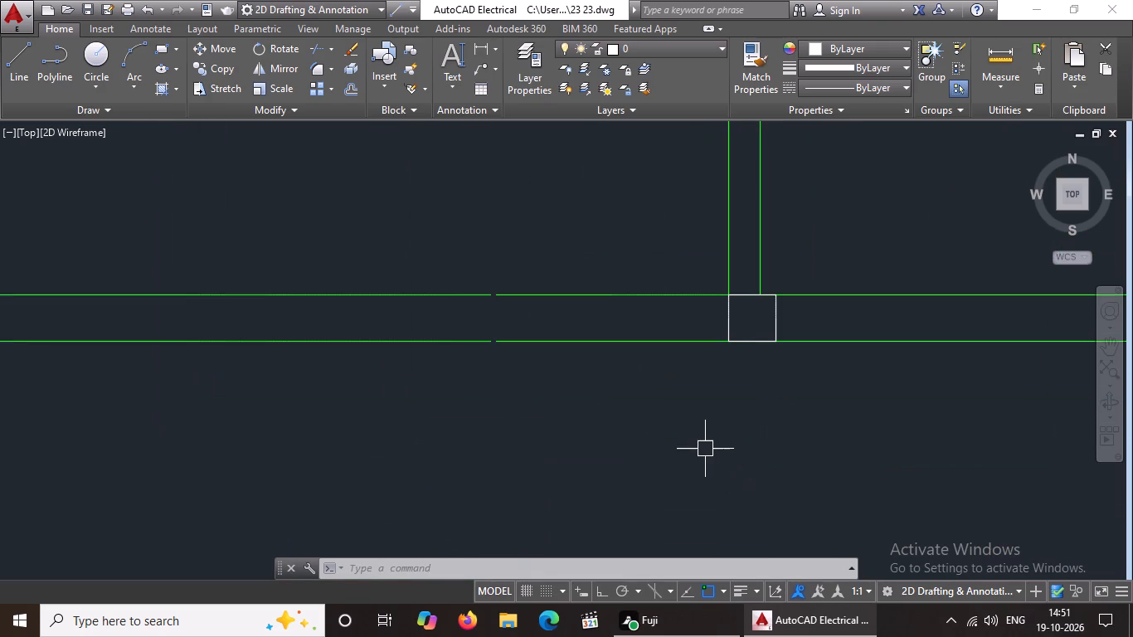
key(l)
key(Return)
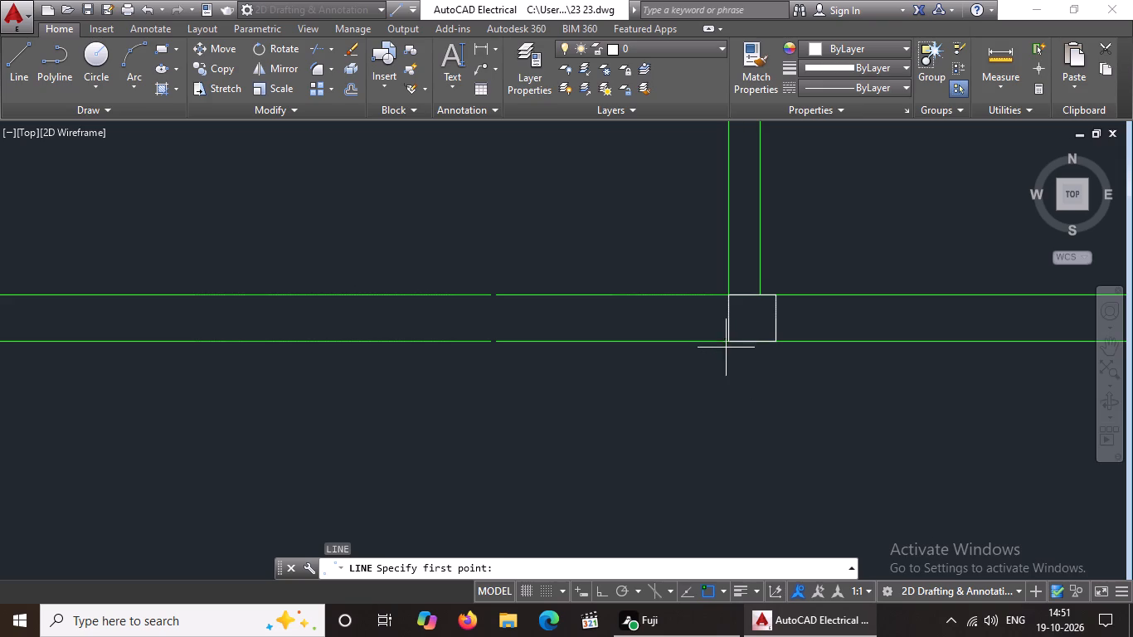
drag(729, 346, 737, 342)
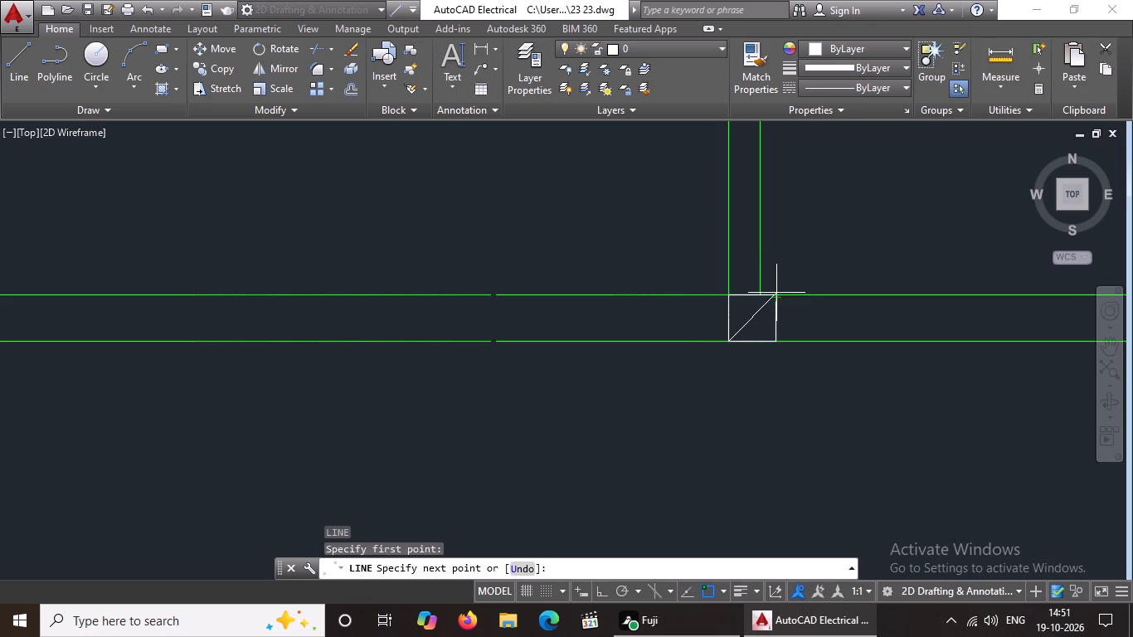
click(775, 299)
key(Escape)
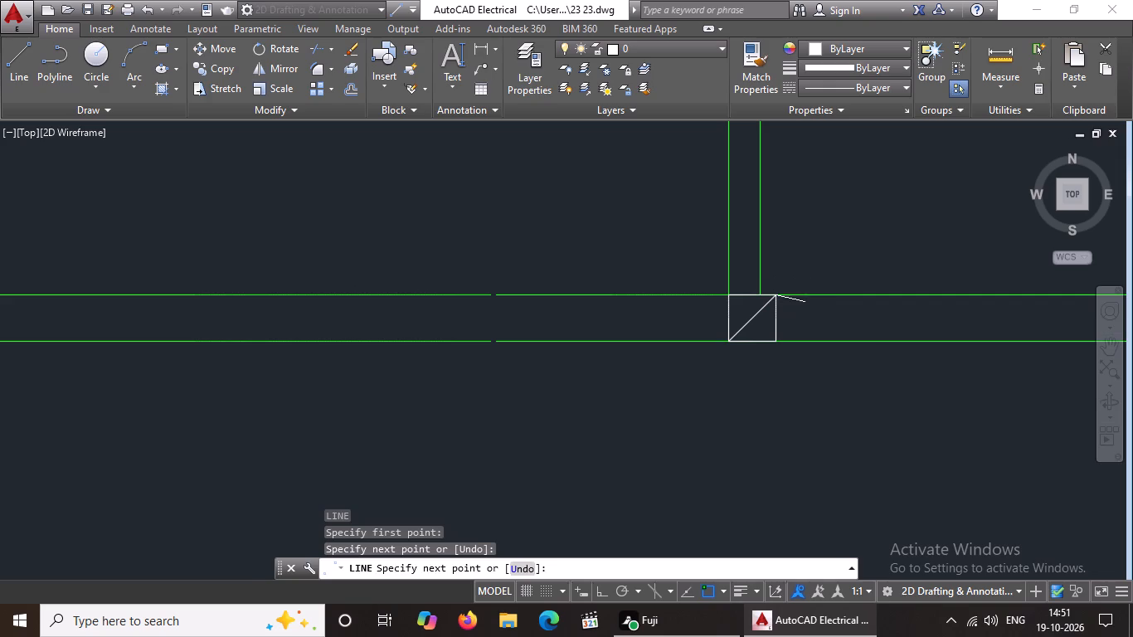
key(l)
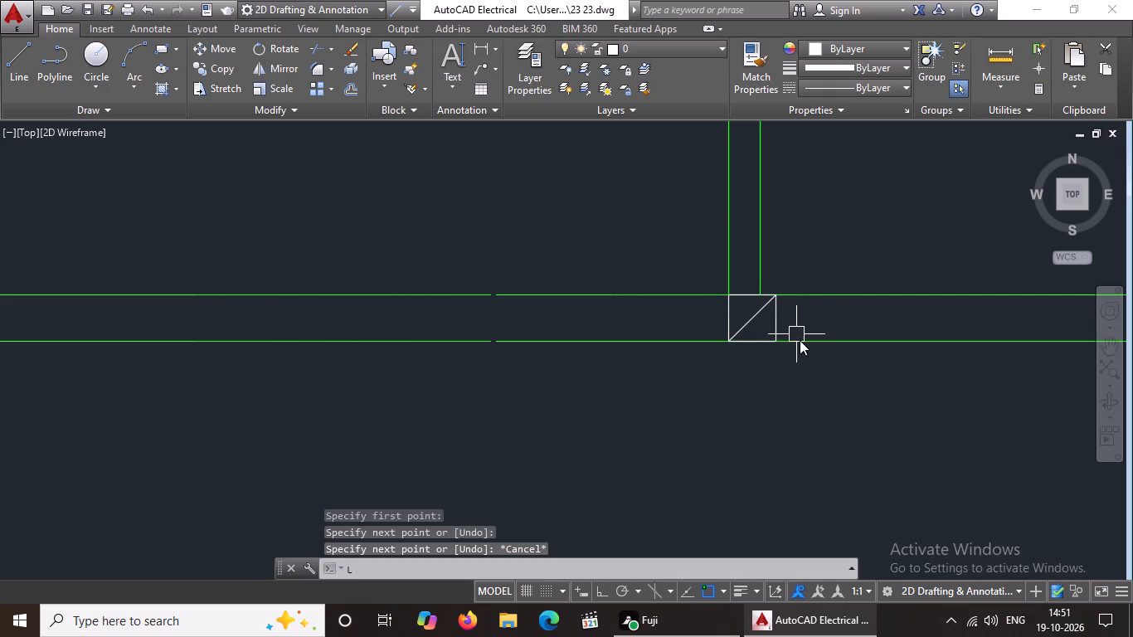
key(Escape)
key(l)
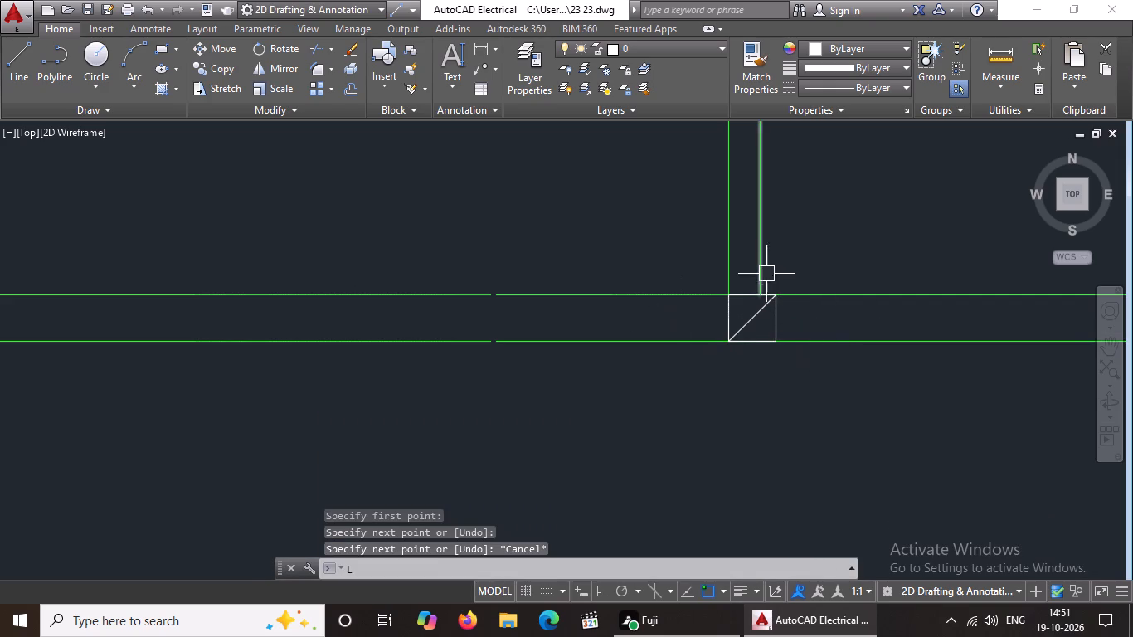
key(Return)
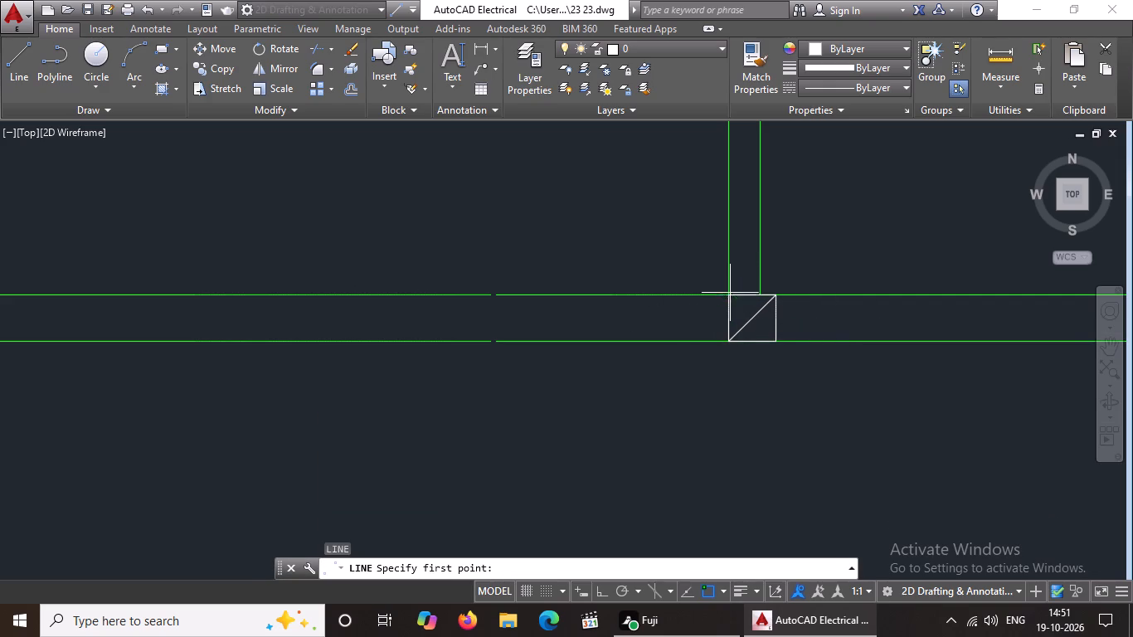
click(727, 296)
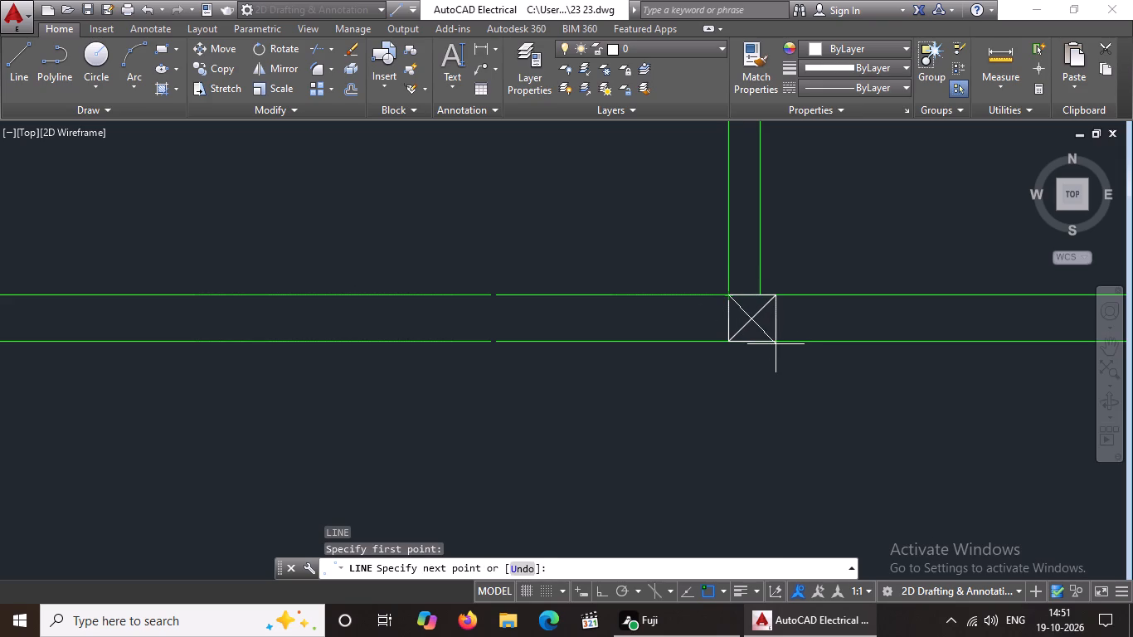
scroll(774, 343, up, 2)
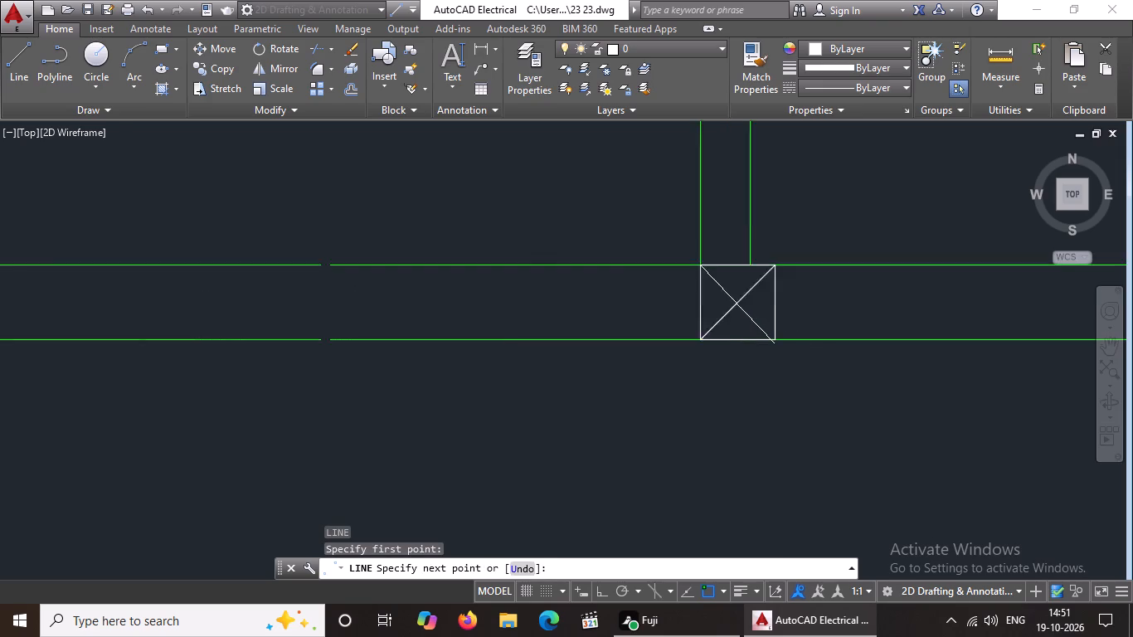
click(776, 336)
scroll(790, 338, down, 3)
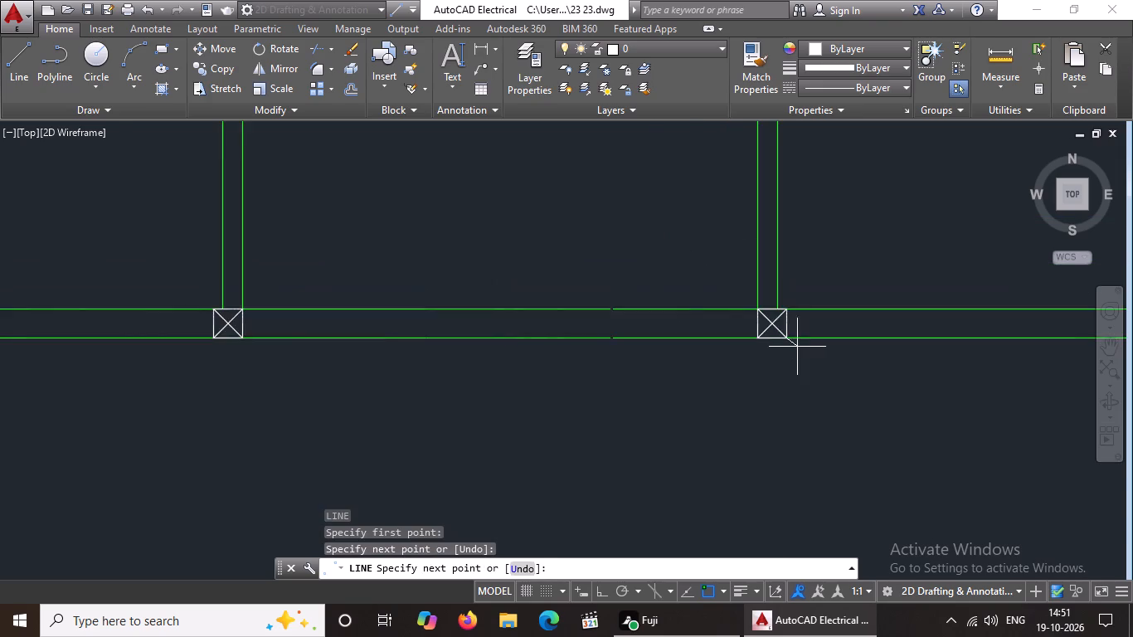
scroll(797, 347, down, 3)
key(Escape)
scroll(803, 350, down, 1)
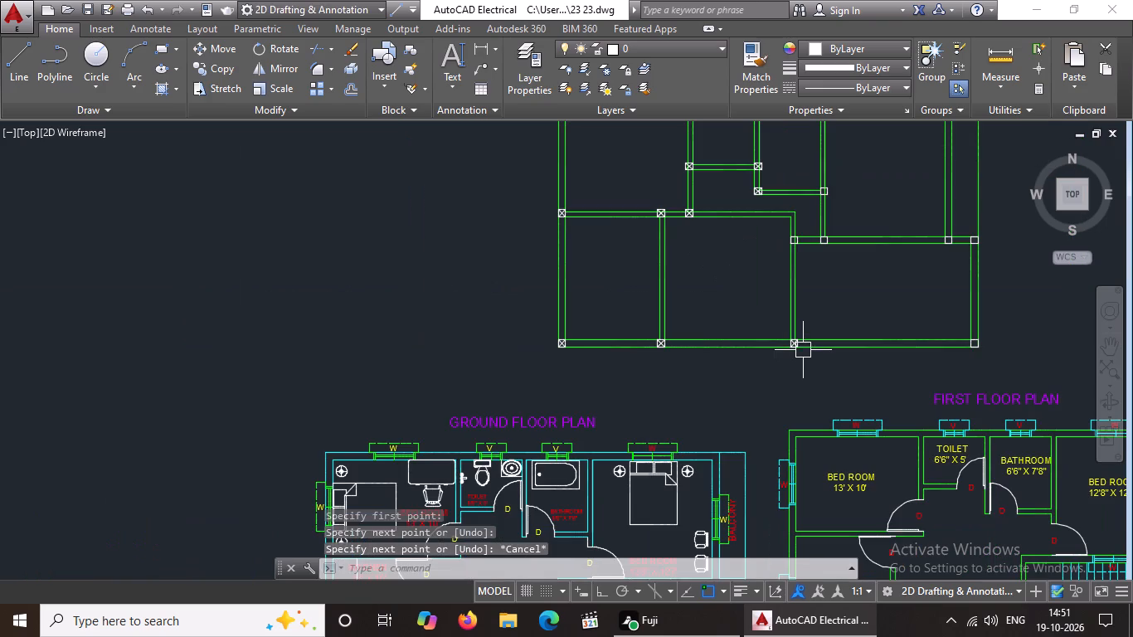
Draw crossing diagonals in the column at the building's southeast corner.
middle_drag(848, 355, 663, 394)
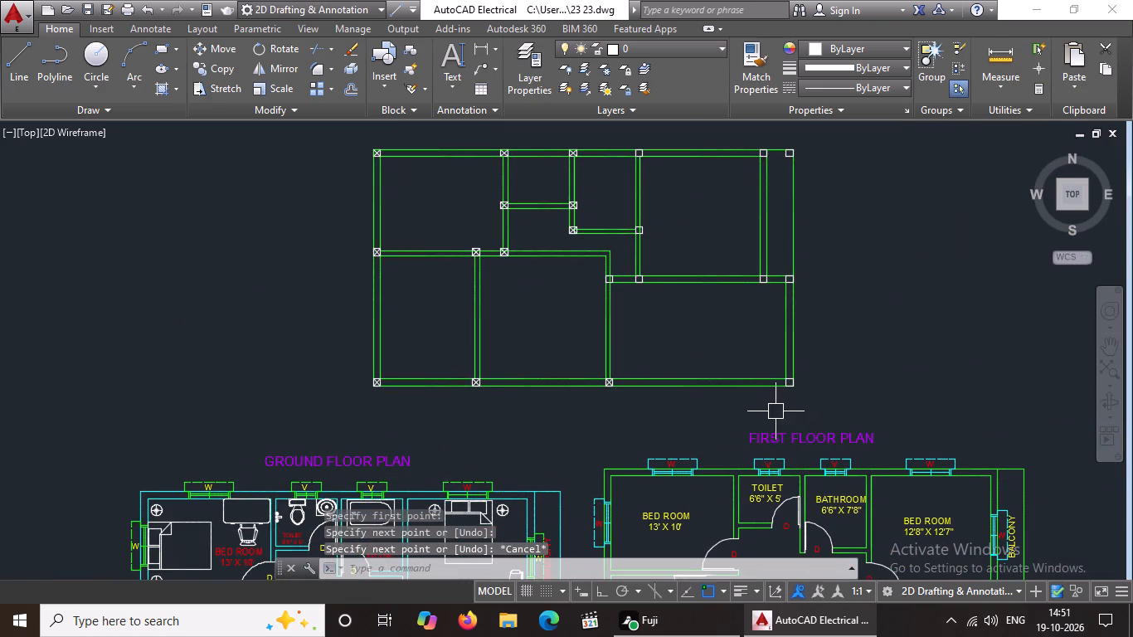
scroll(778, 406, up, 3)
key(l)
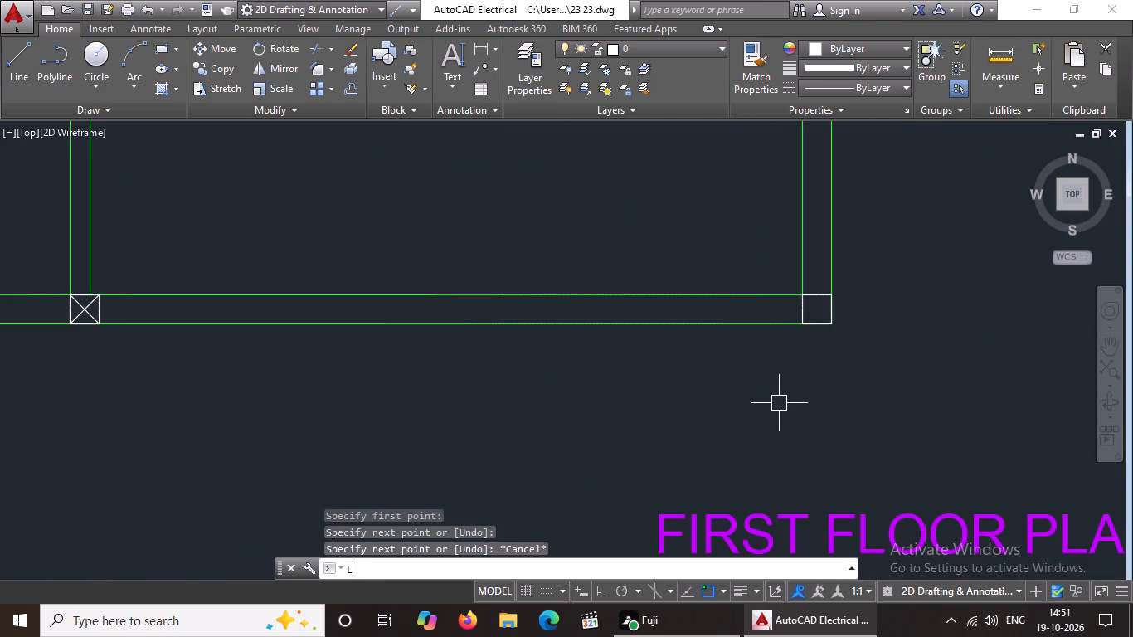
key(Return)
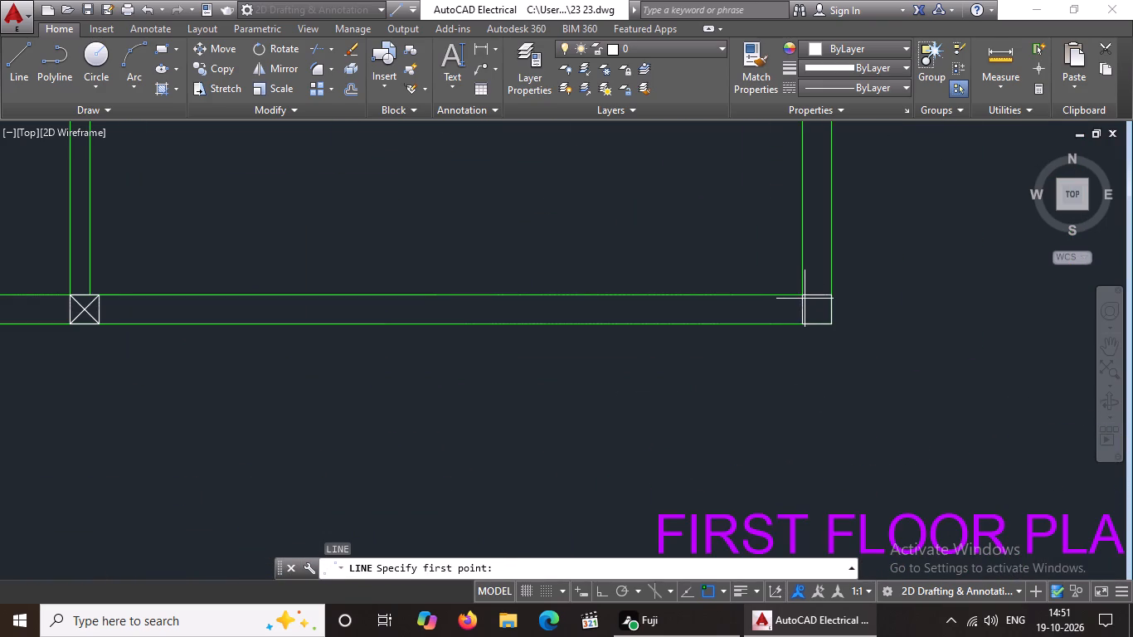
Draw two crossing diagonal lines between the corners of the square column at the plan's lower-right corner.
click(803, 296)
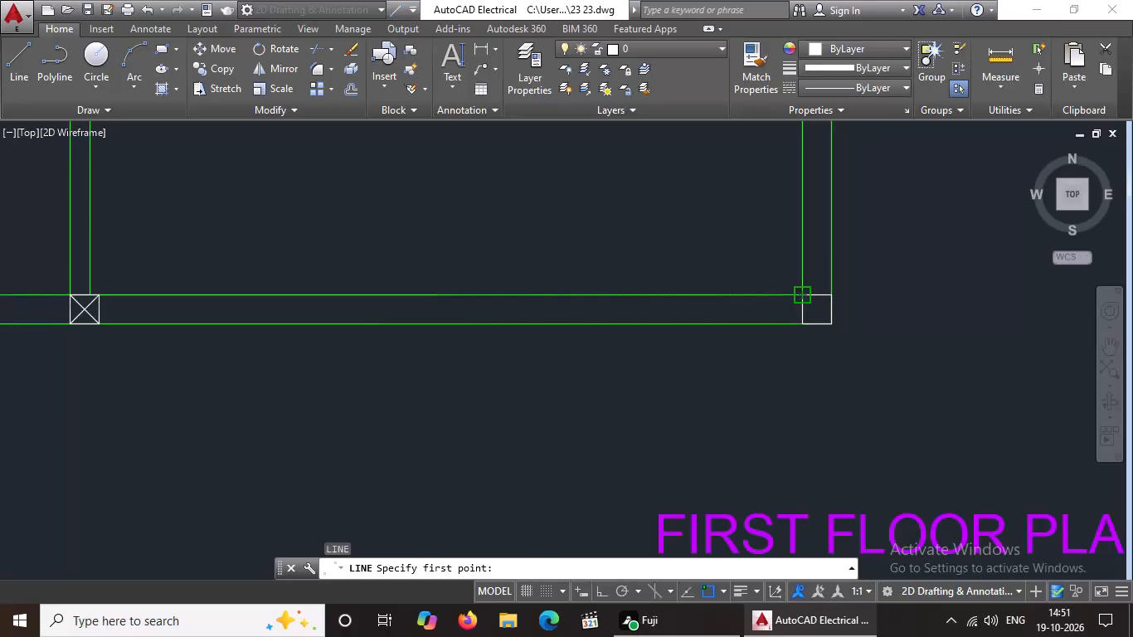
click(833, 318)
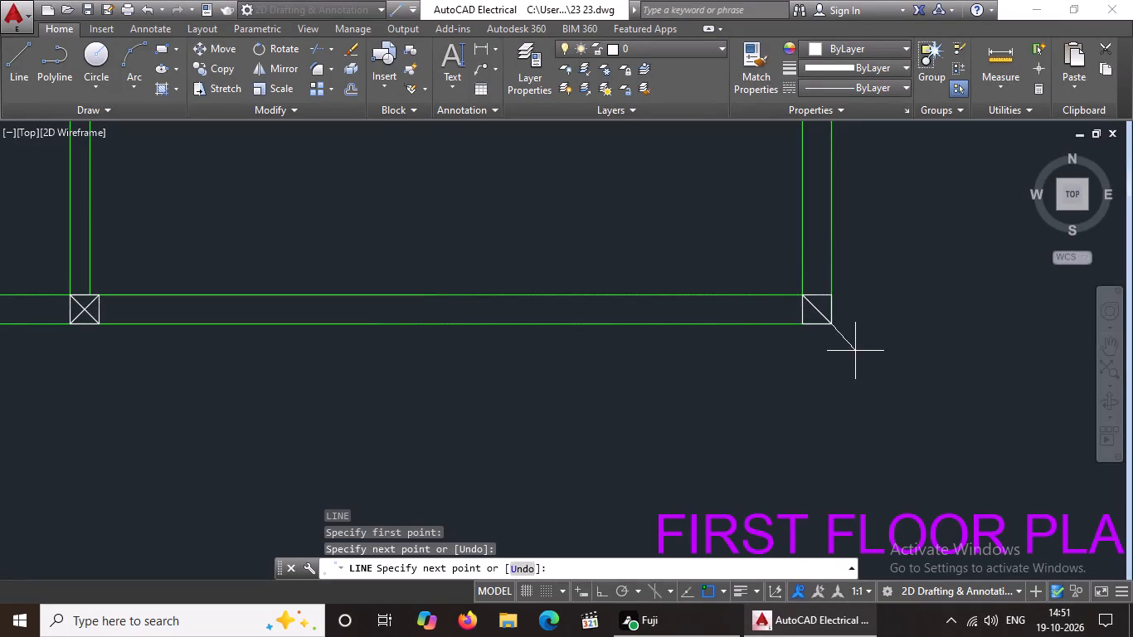
key(BackSpace)
key(BackSpace)
key(Escape)
key(l)
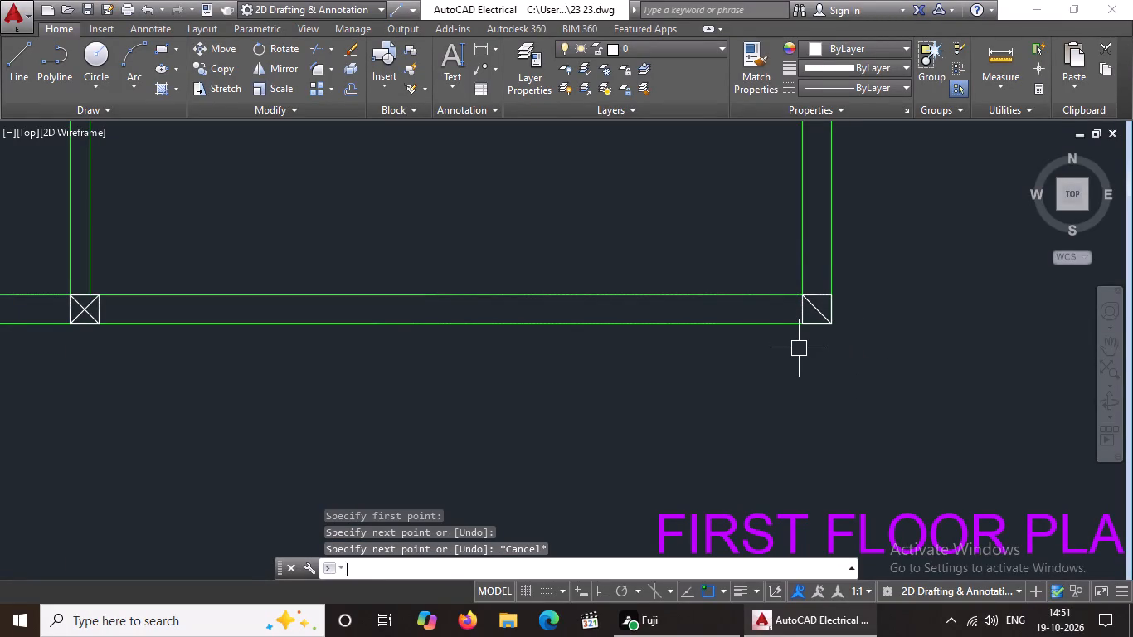
key(Return)
click(802, 325)
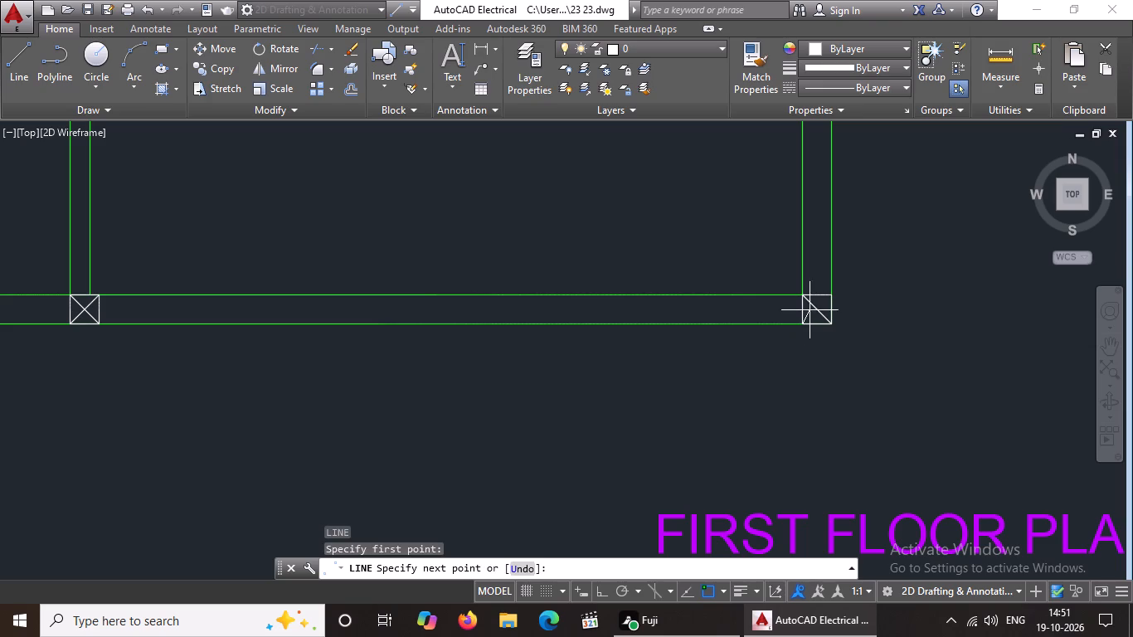
click(831, 296)
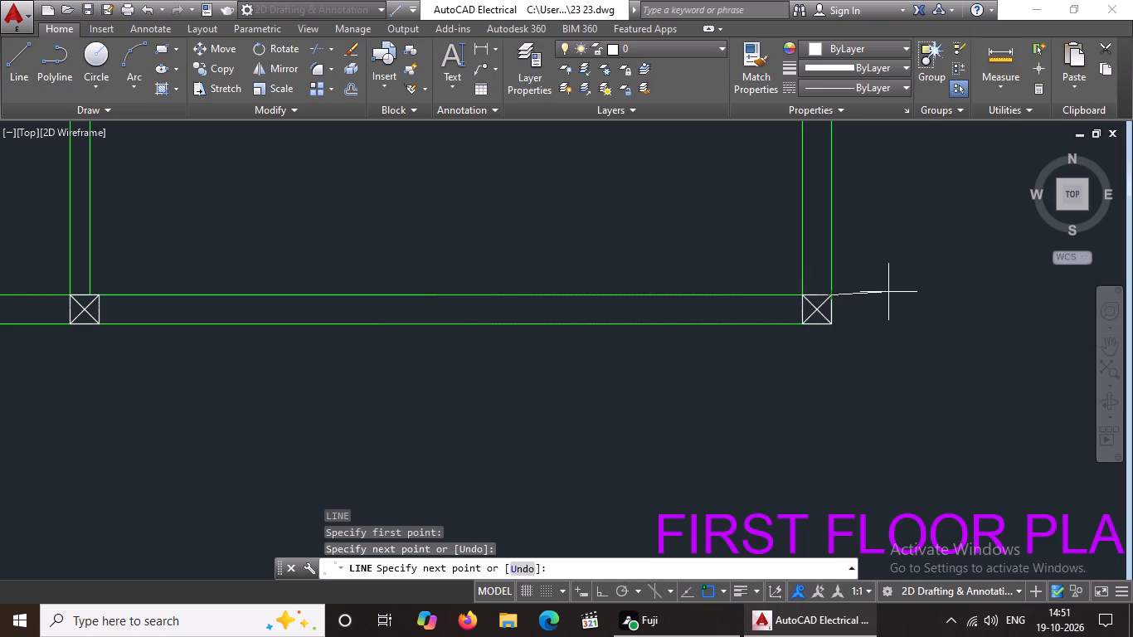
key(Escape)
Draw two crossing diagonals in the square column where the plan's right outer wall meets the horizontal inner wall.
scroll(888, 299, down, 2)
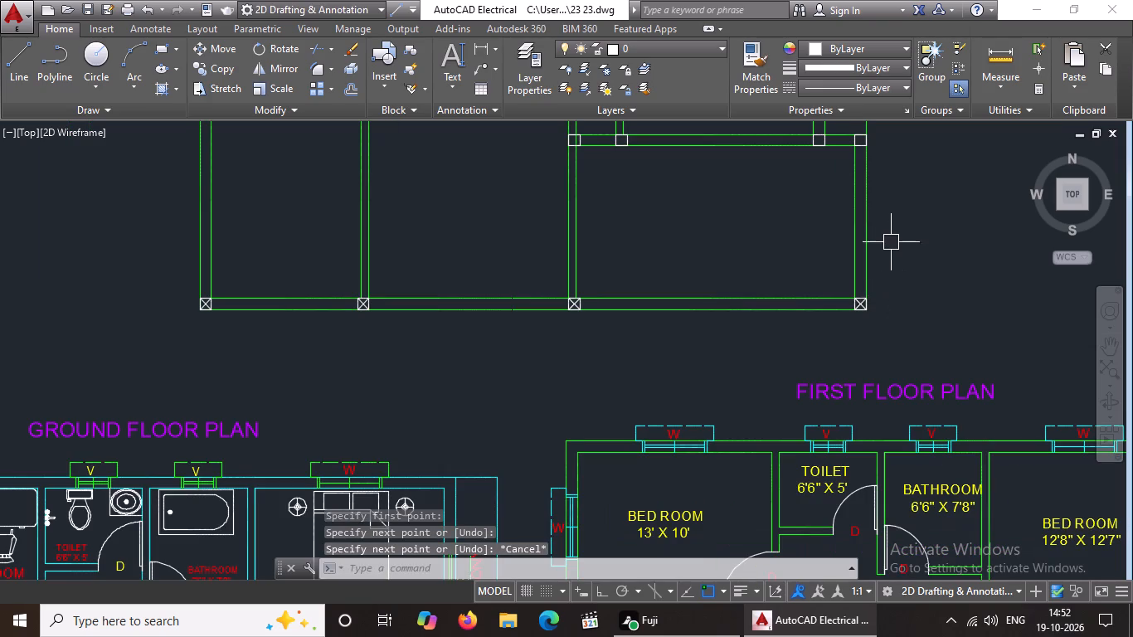
middle_drag(891, 242, 873, 423)
scroll(851, 352, up, 2)
key(Escape)
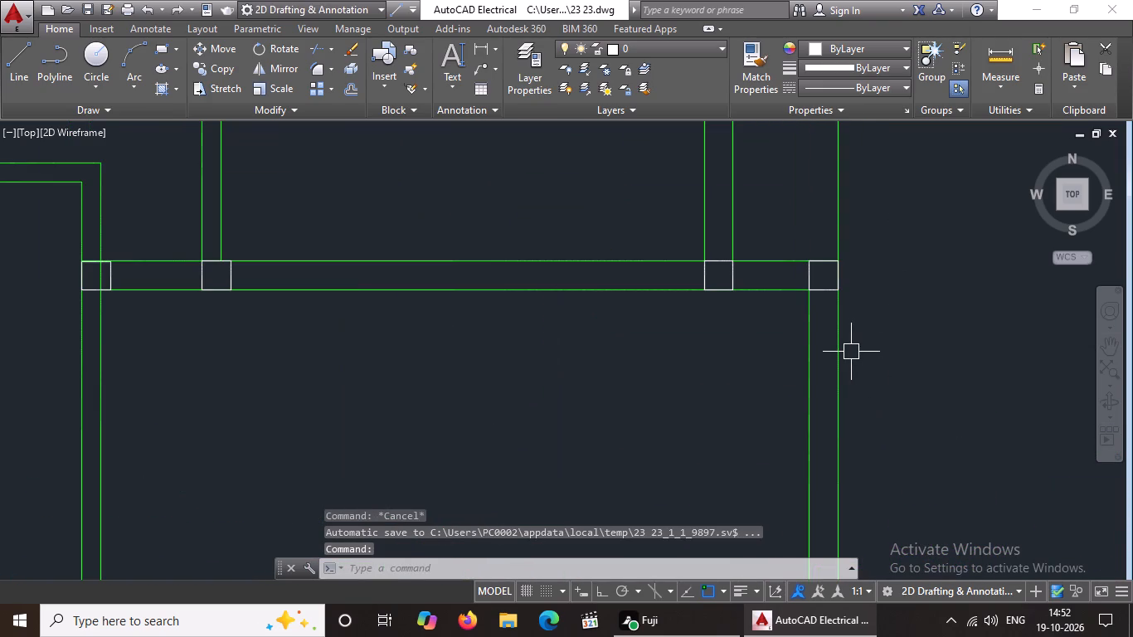
key(l)
key(Return)
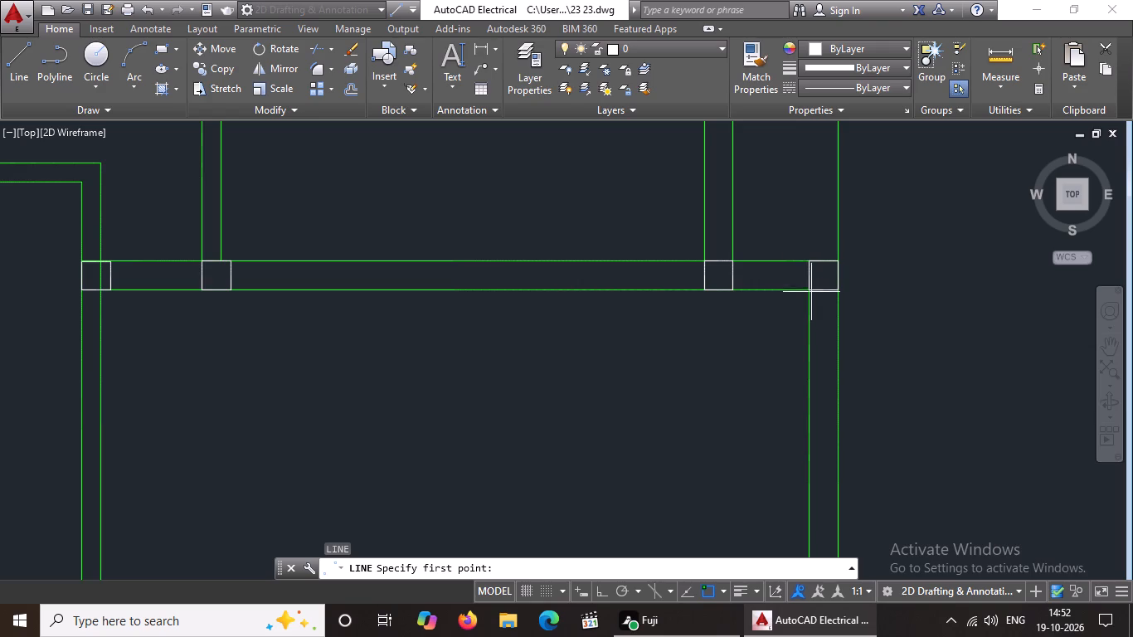
click(809, 288)
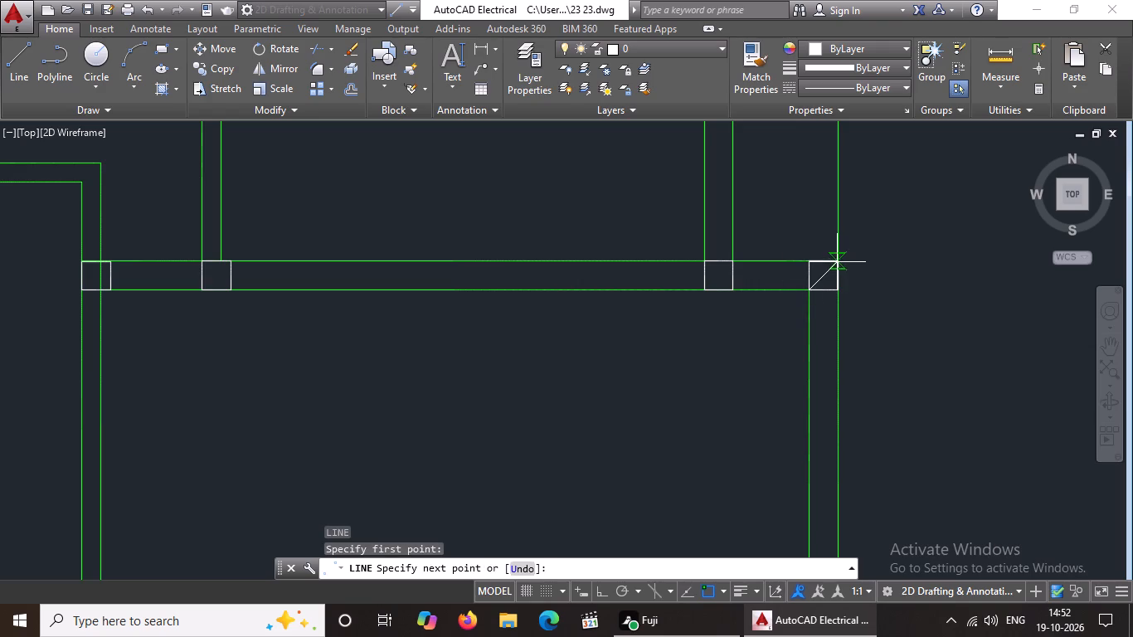
click(839, 260)
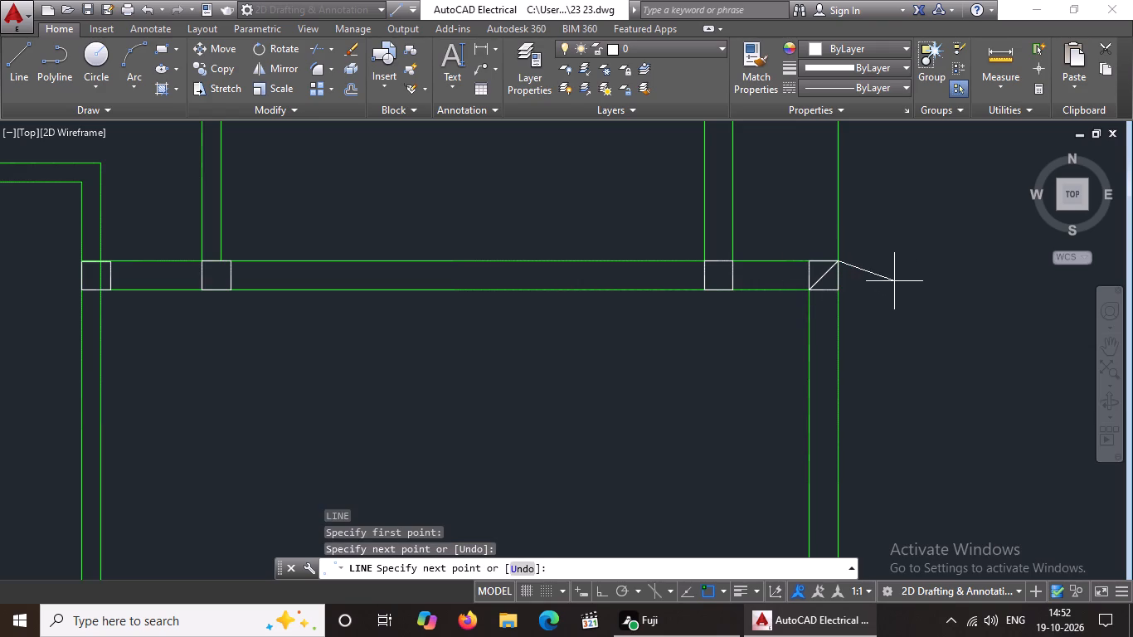
key(Escape)
key(l)
key(Return)
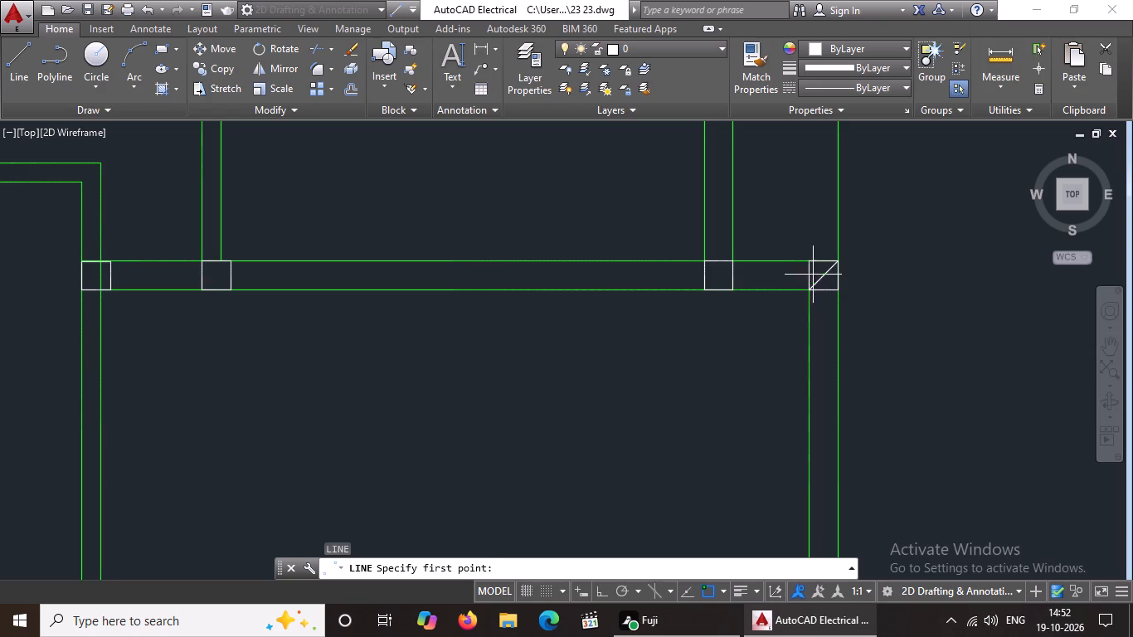
click(809, 261)
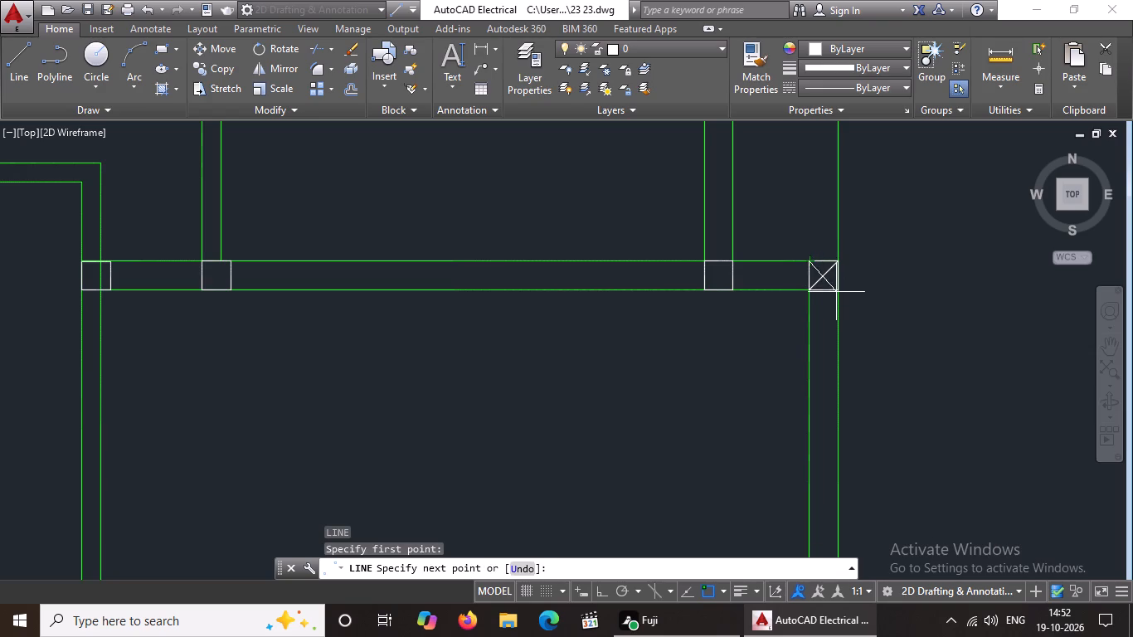
click(838, 294)
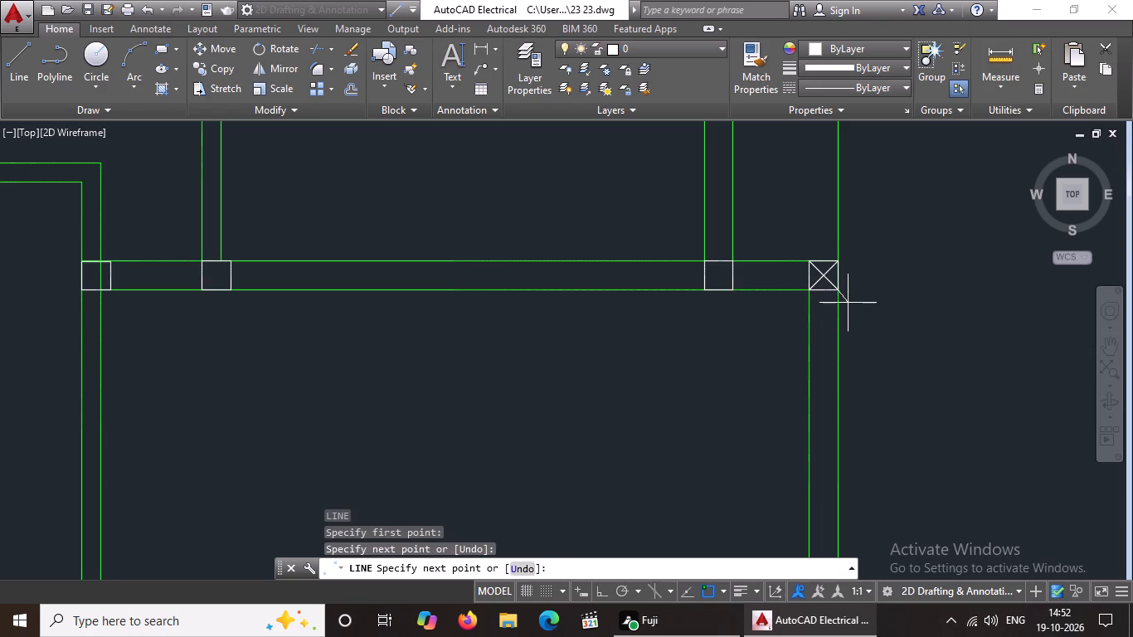
key(Escape)
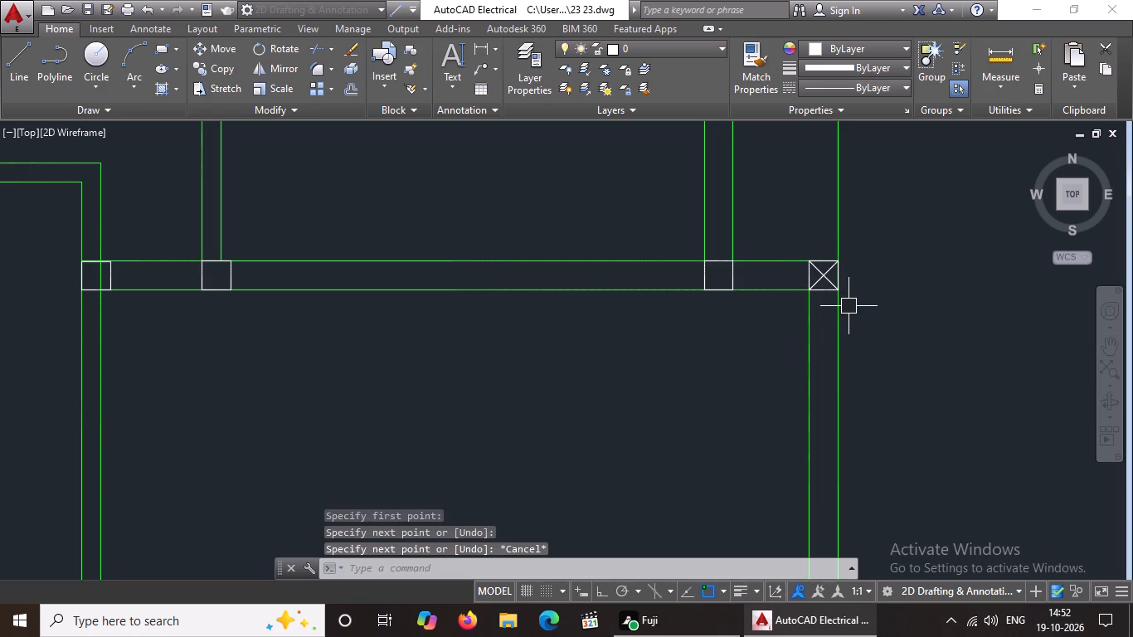
Cross-mark the adjacent column on the same inner wall, west of the outer-wall column, with two corner-to-corner diagonals.
key(l)
key(Return)
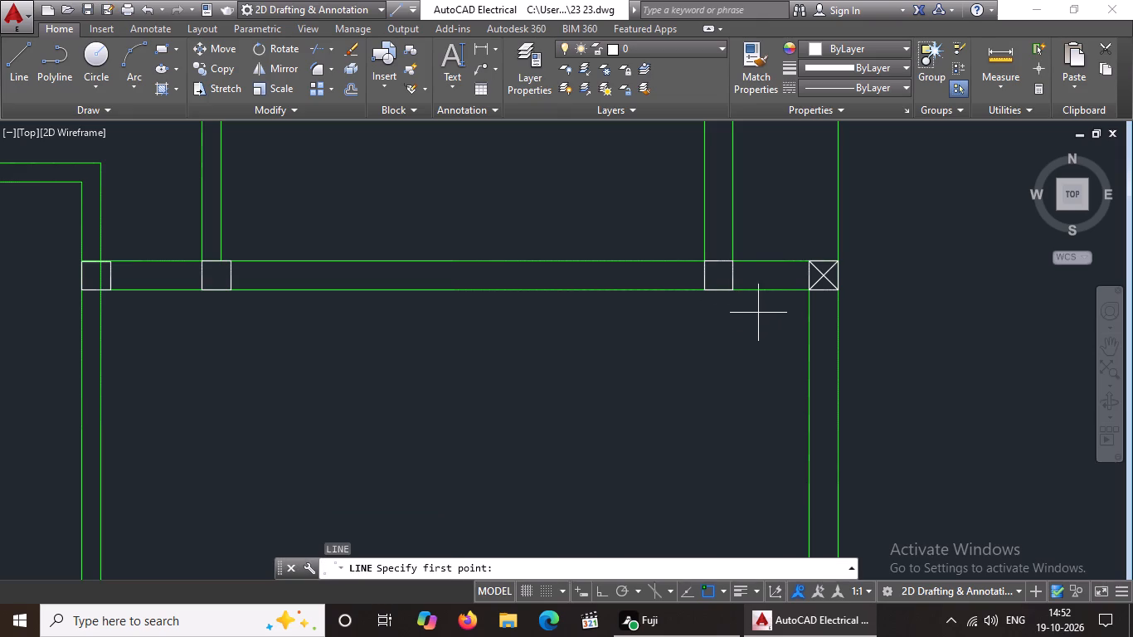
scroll(694, 280, up, 1)
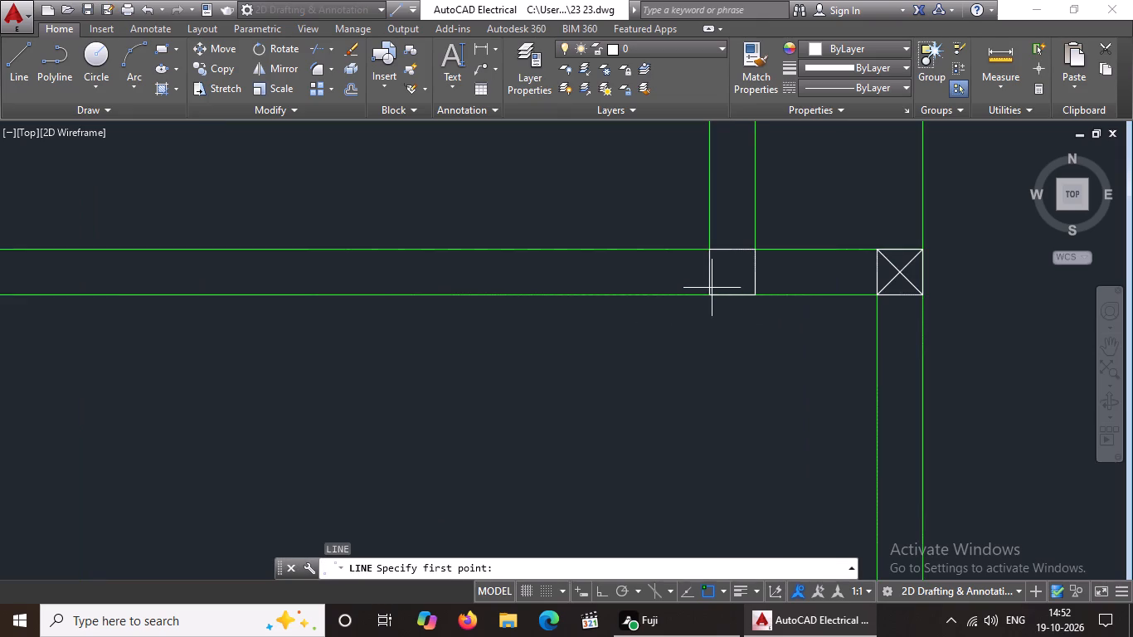
click(710, 288)
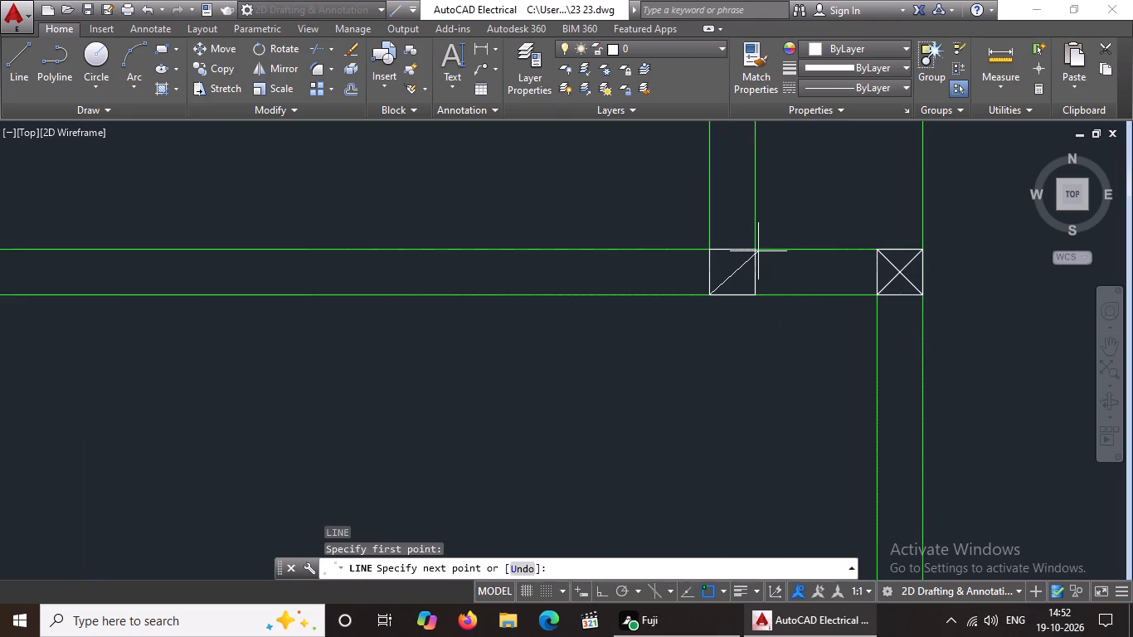
click(758, 247)
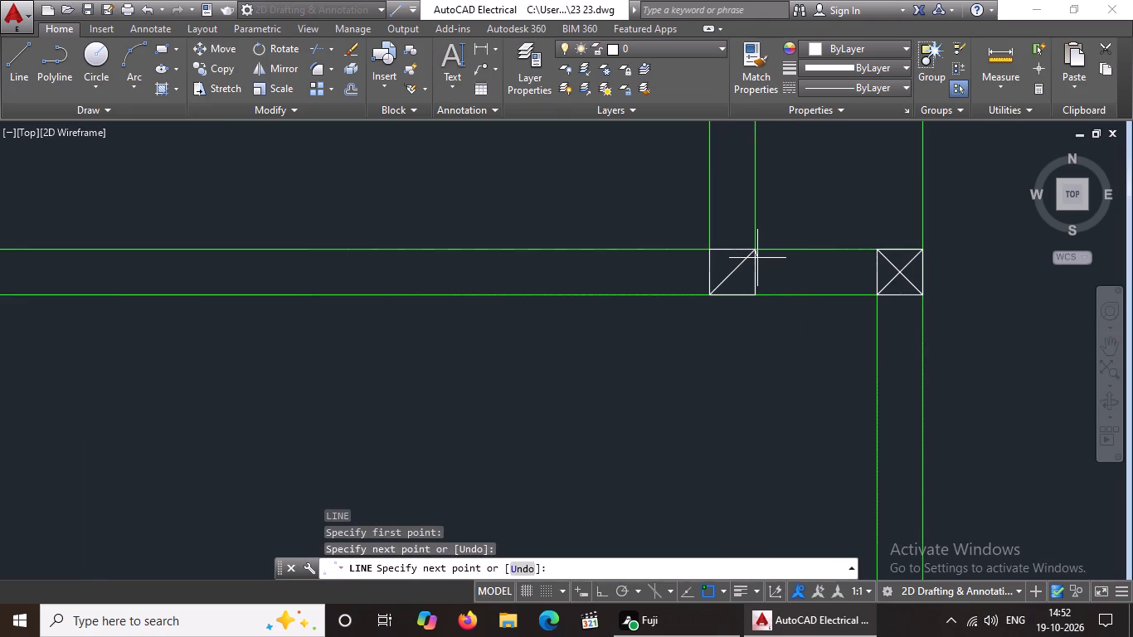
key(Escape)
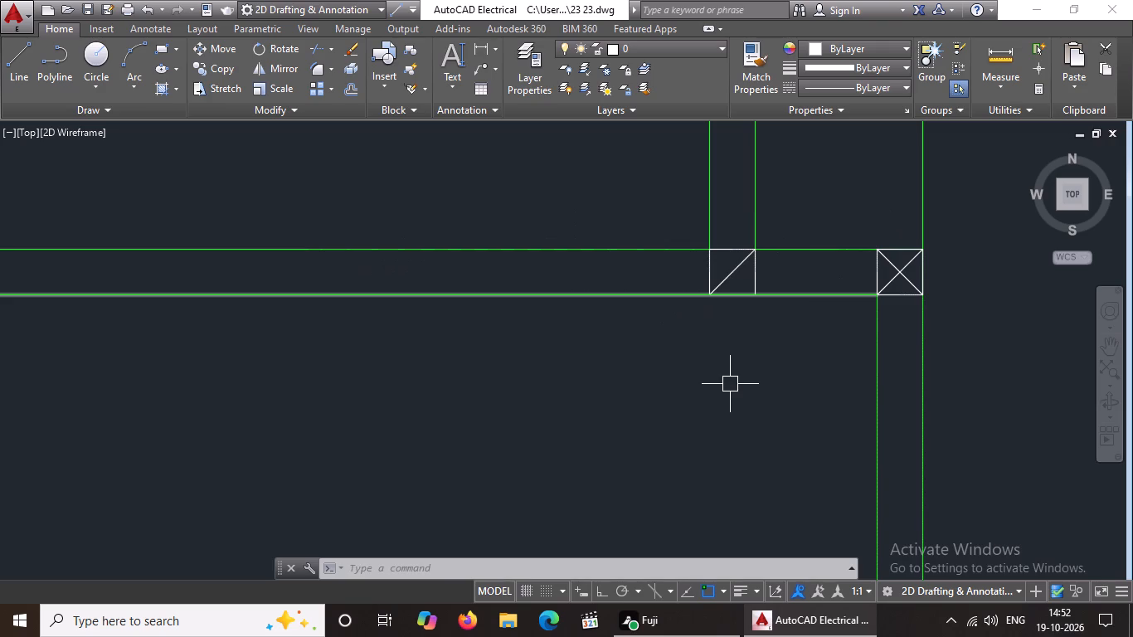
key(l)
key(Return)
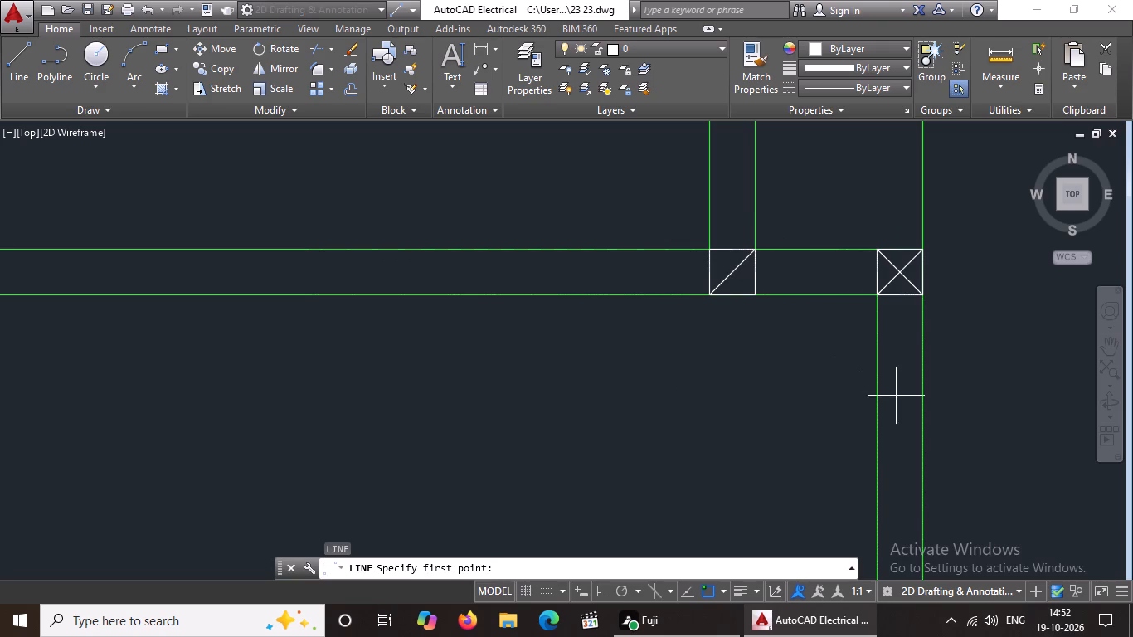
scroll(717, 251, up, 2)
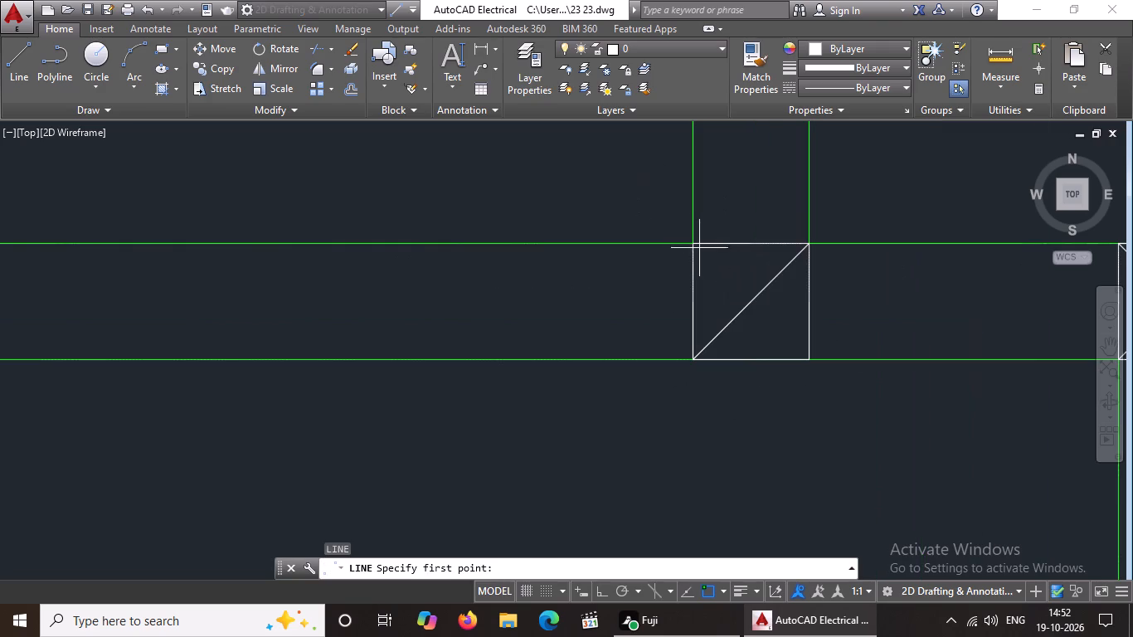
drag(687, 242, 696, 257)
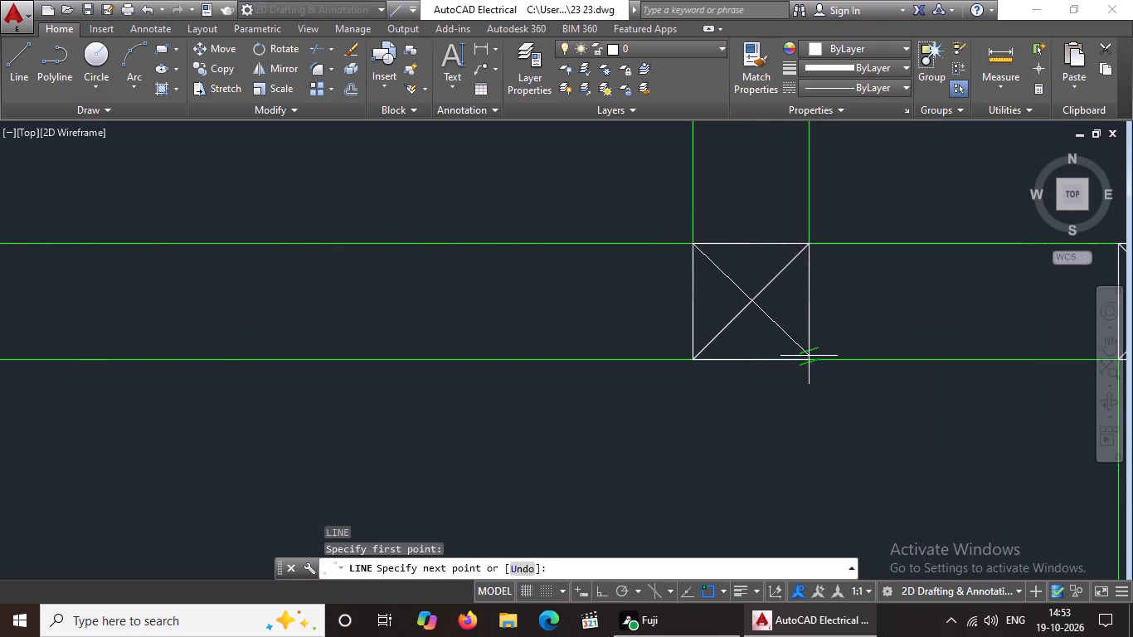
click(812, 357)
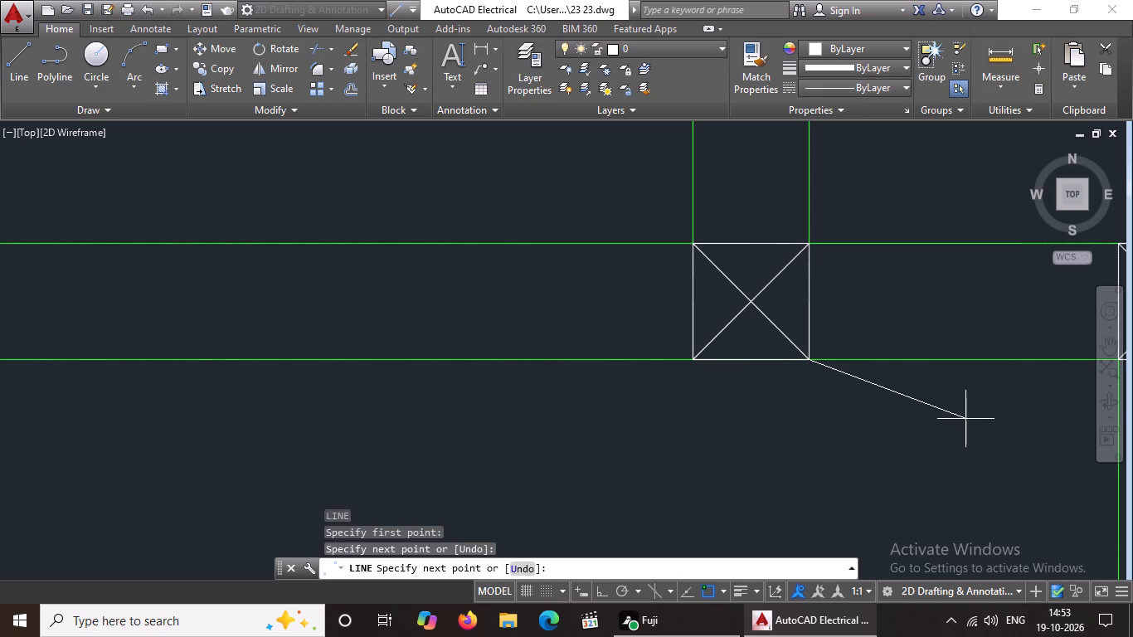
key(Escape)
Draw one diagonal from lower-left to upper-right corner in the second column from the west end of that inner wall.
scroll(813, 445, down, 6)
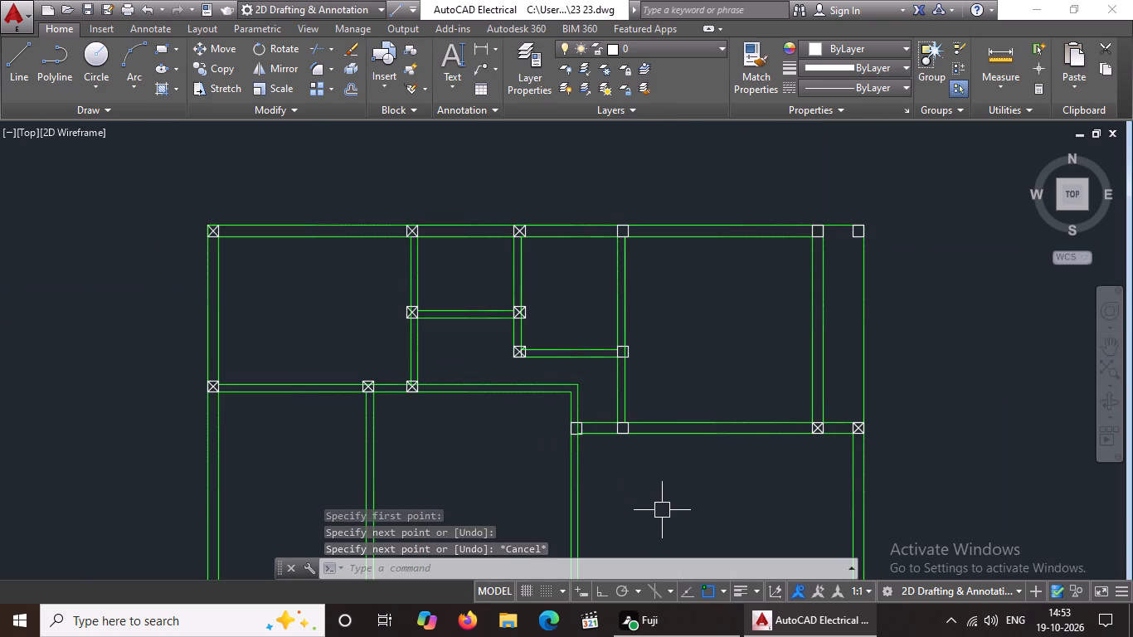
key(l)
key(Return)
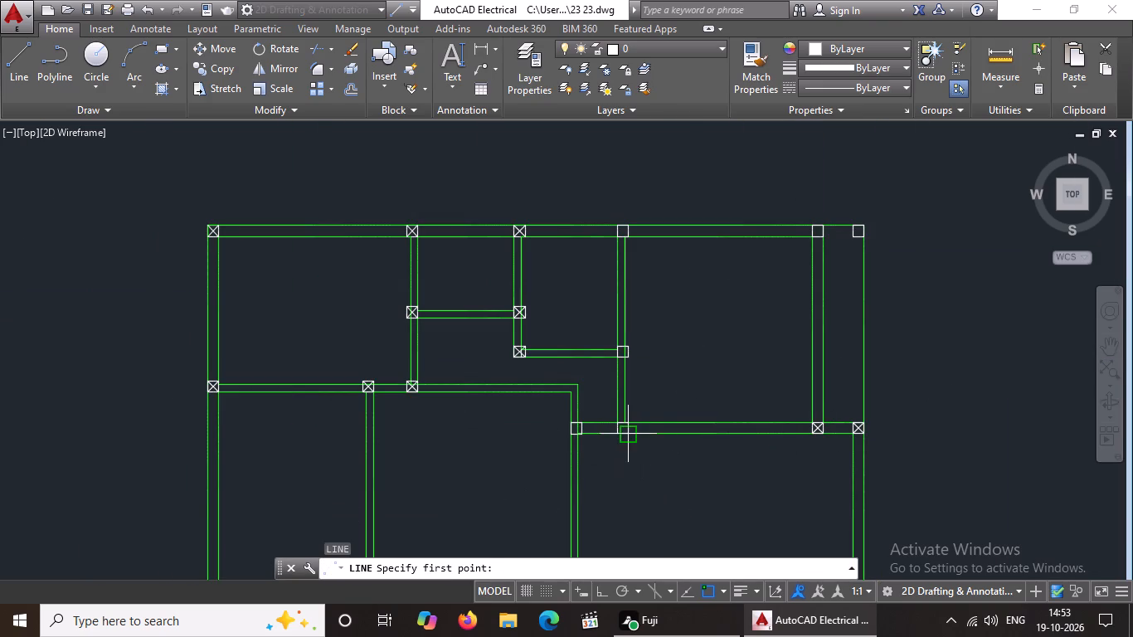
scroll(628, 431, up, 3)
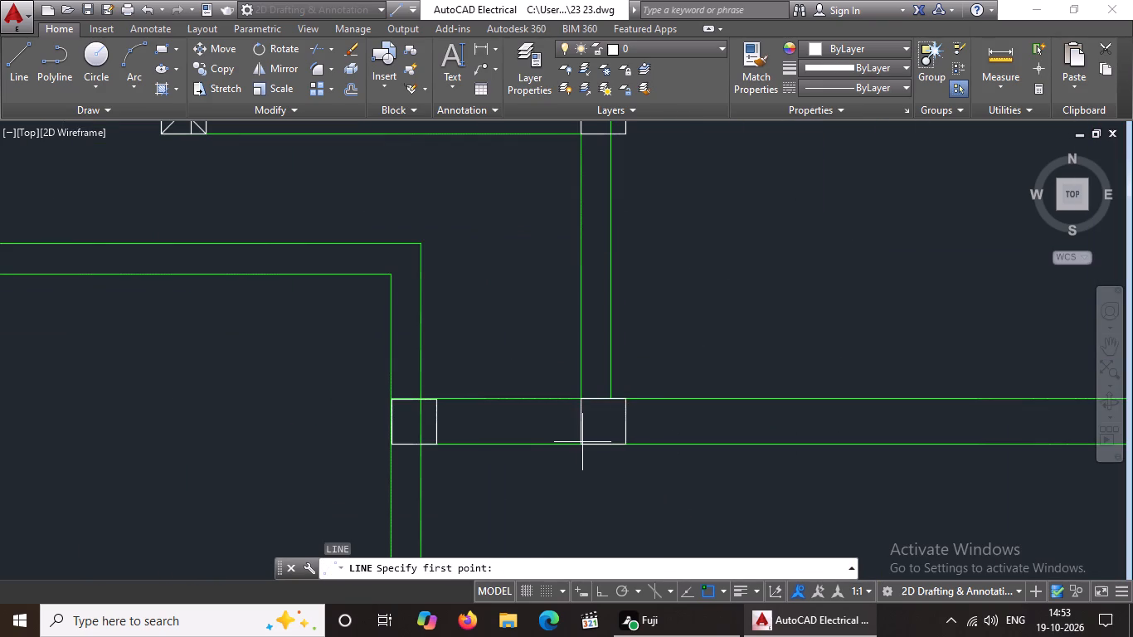
click(581, 448)
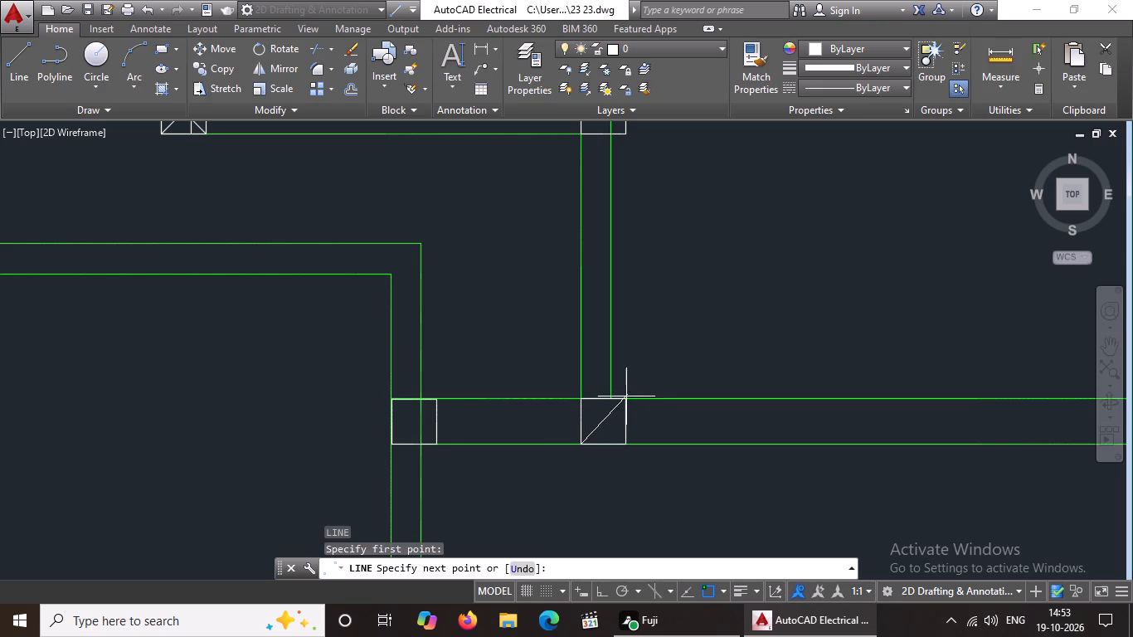
click(625, 401)
key(Escape)
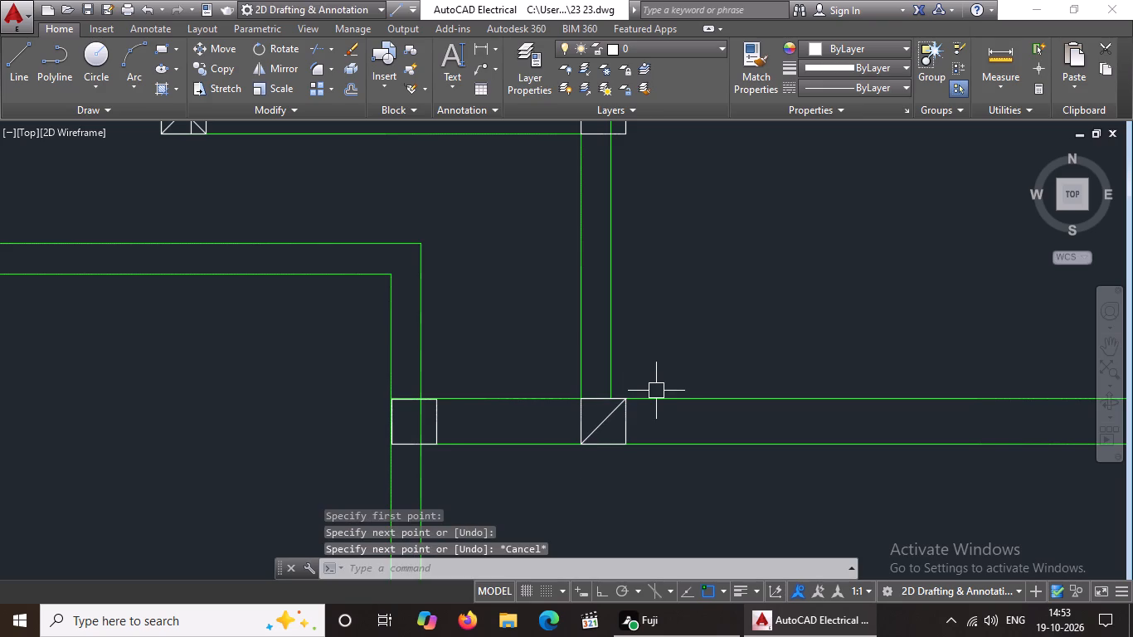
Draw two crossing corner-to-corner diagonals in the square column at the plan's upper-right outer corner.
scroll(604, 462, down, 5)
middle_drag(717, 486, 792, 353)
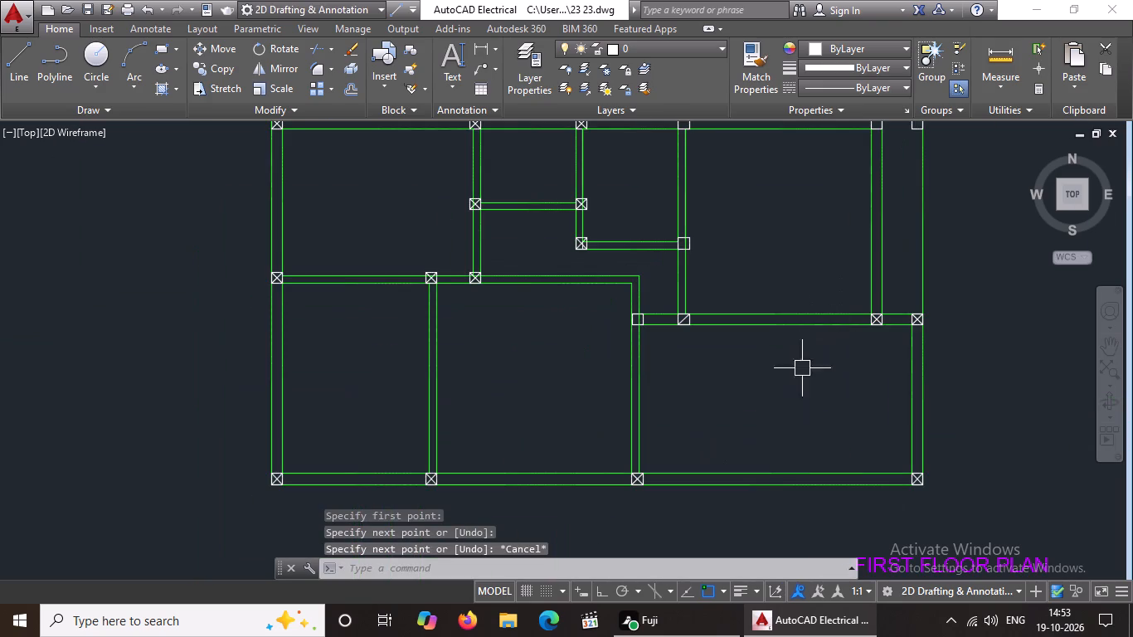
scroll(800, 264, up, 1)
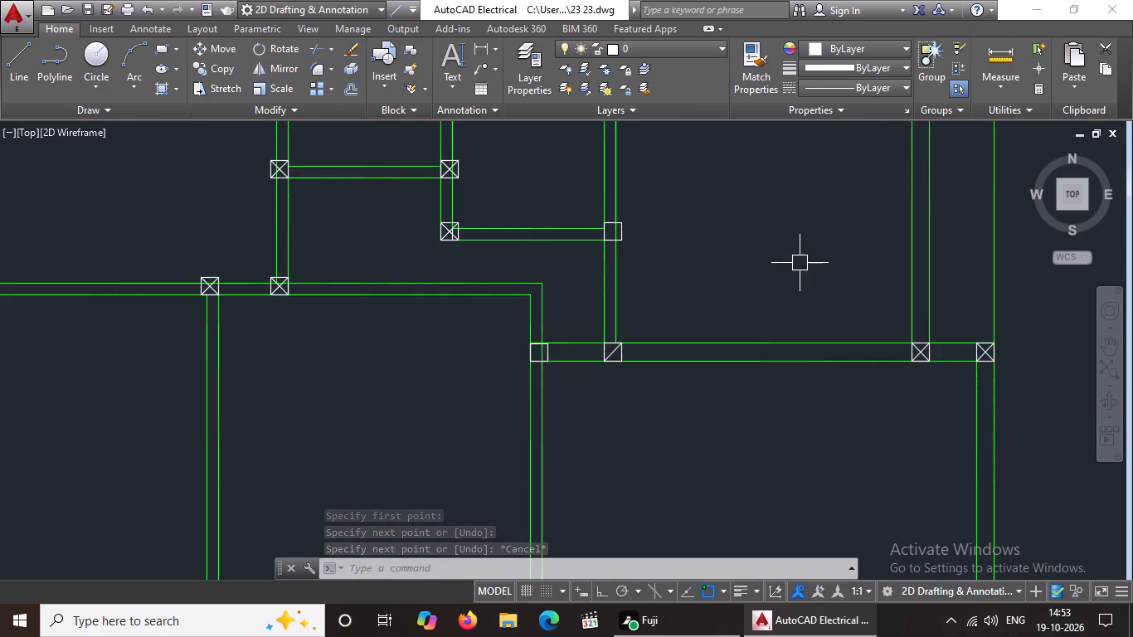
scroll(796, 279, down, 2)
middle_drag(791, 314, 746, 464)
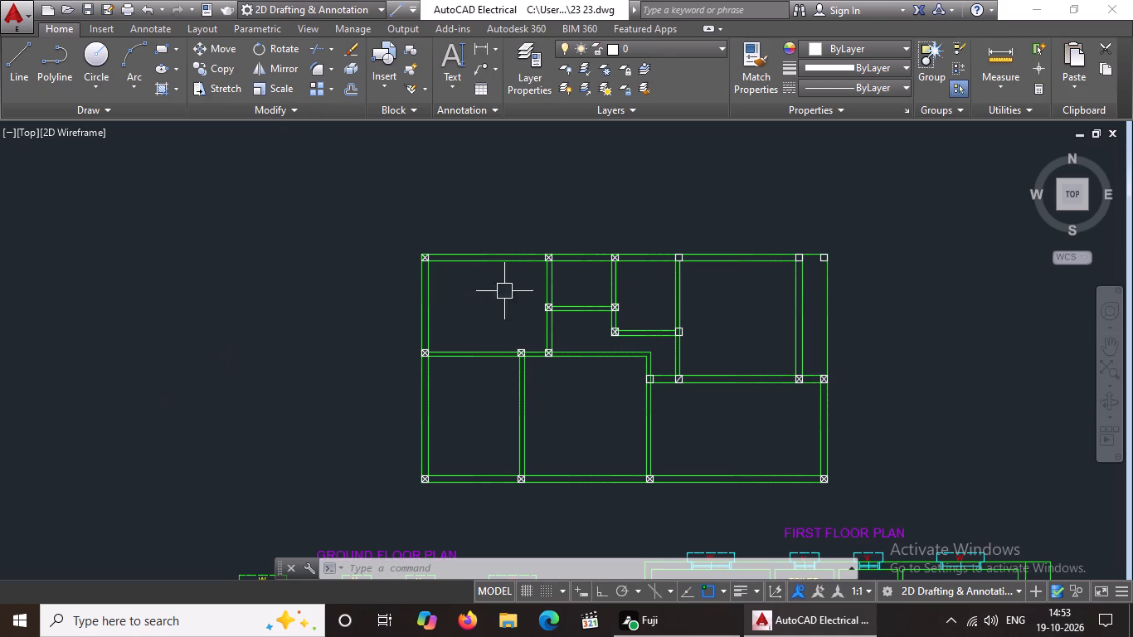
scroll(857, 254, up, 1)
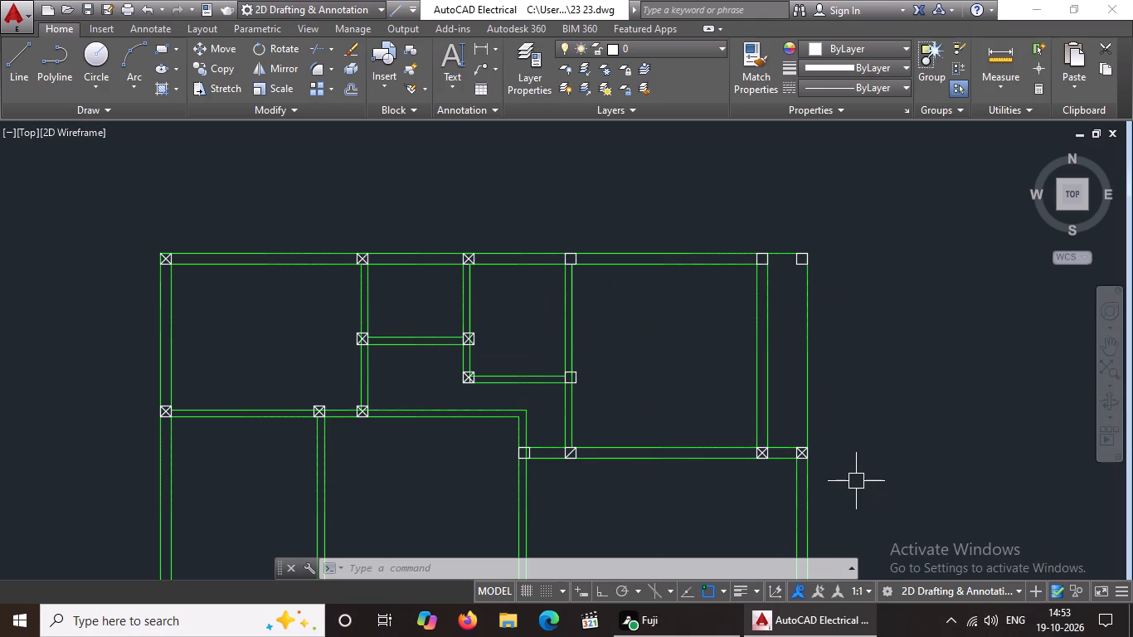
key(l)
key(Return)
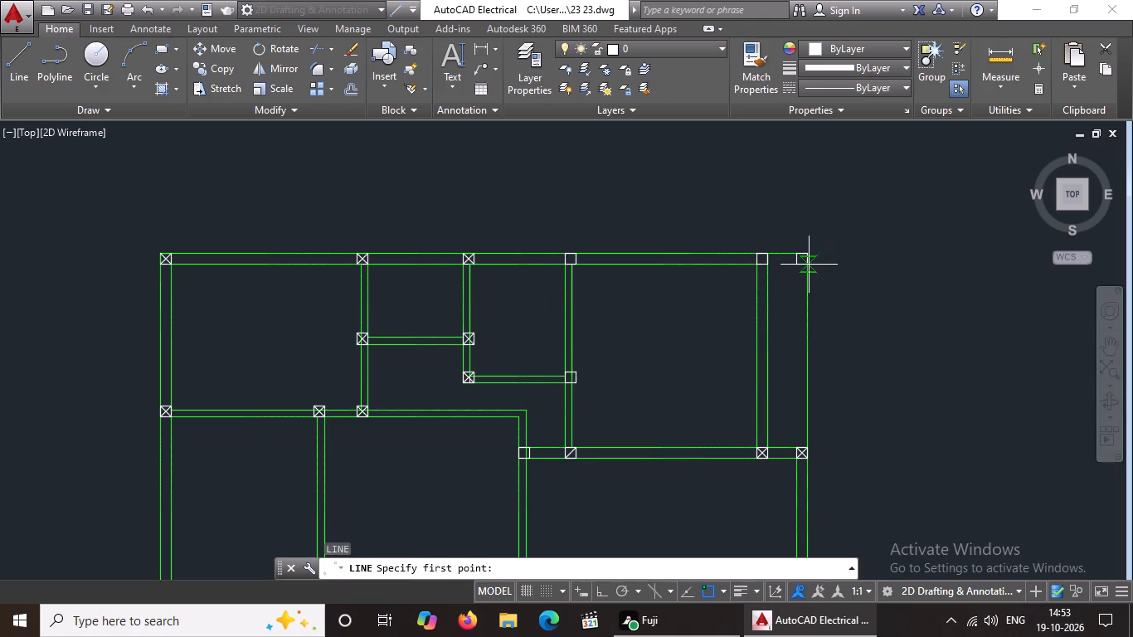
scroll(813, 260, up, 3)
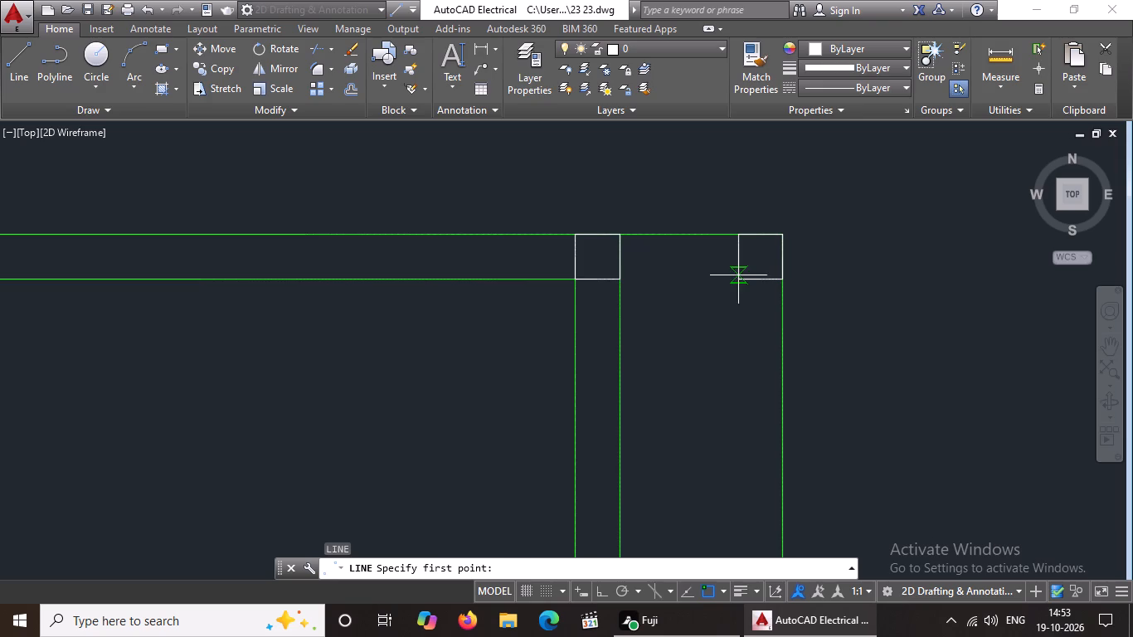
drag(738, 280, 743, 267)
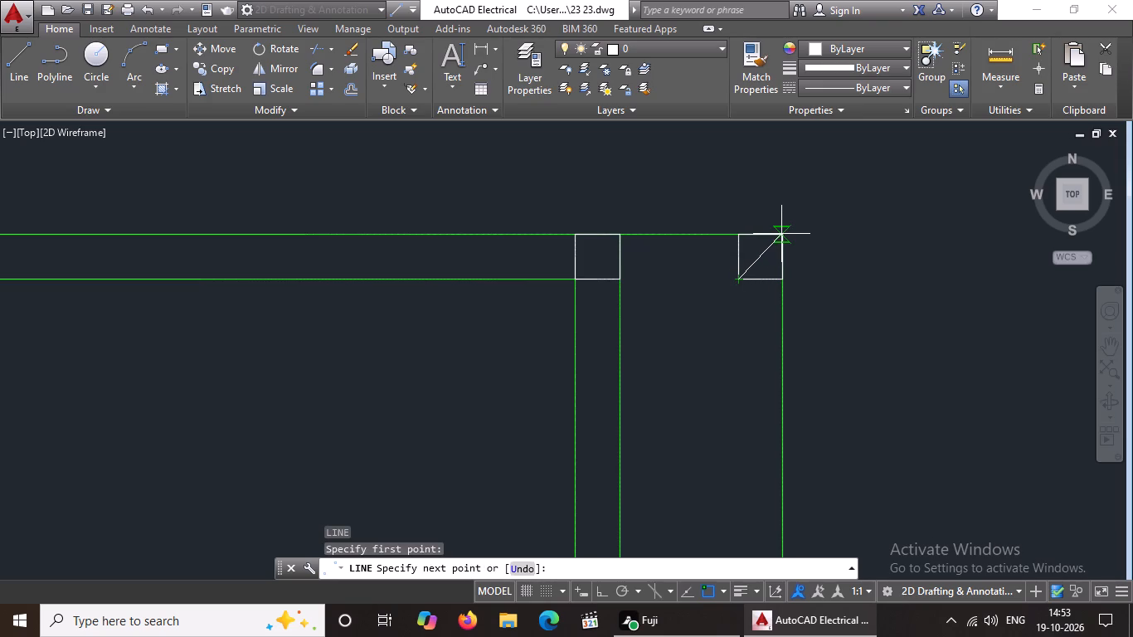
scroll(781, 236, up, 2)
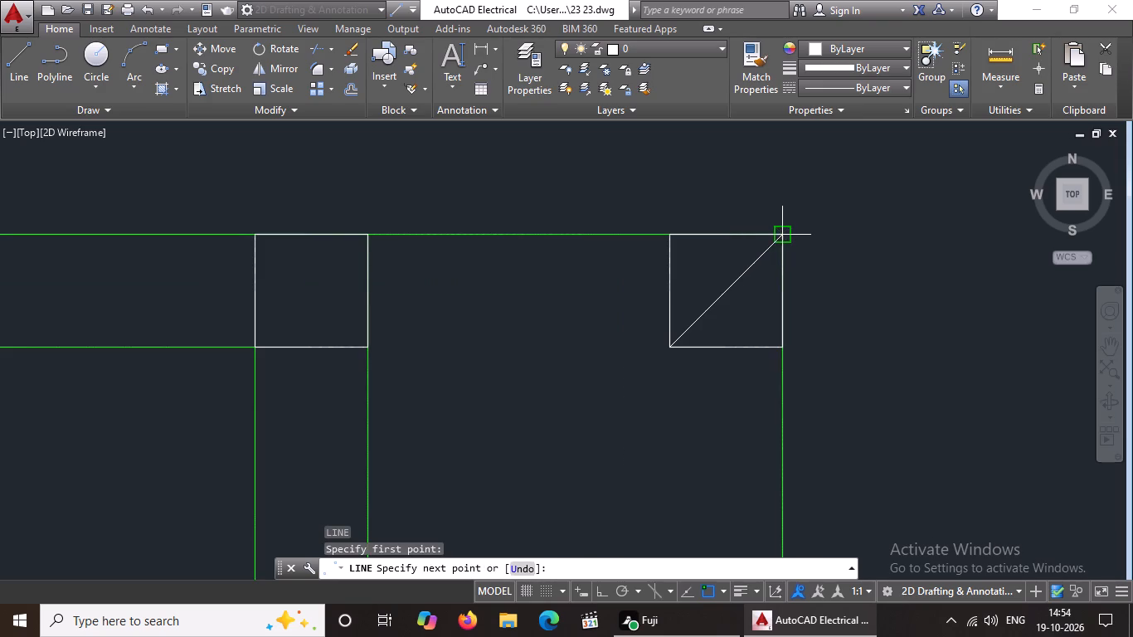
click(785, 229)
scroll(821, 214, down, 2)
key(Escape)
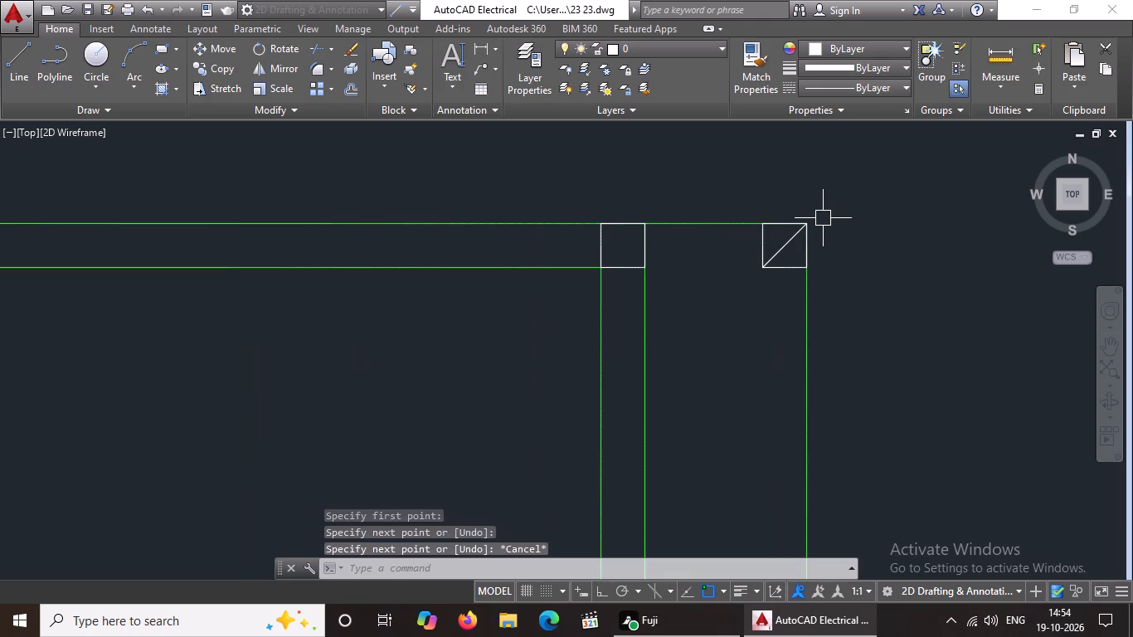
key(l)
key(Return)
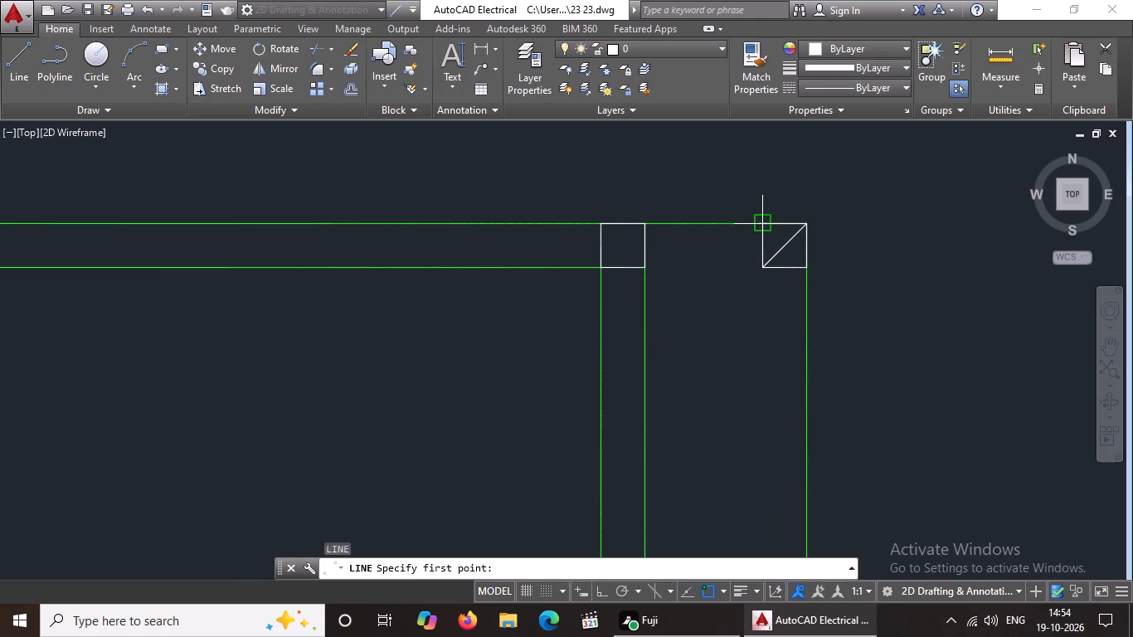
click(762, 221)
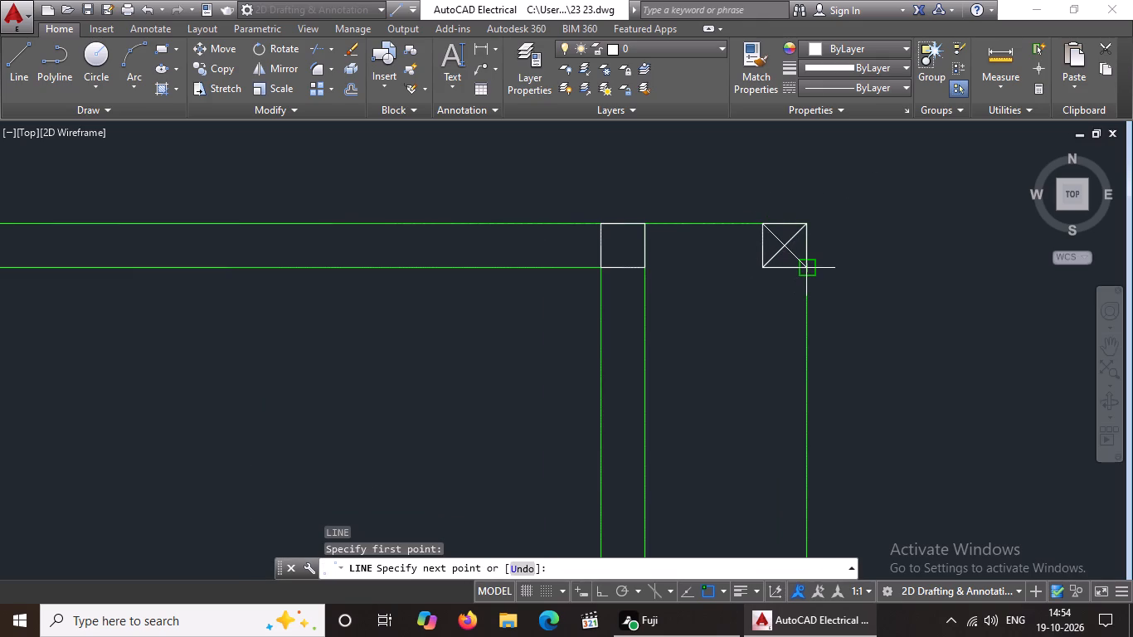
click(806, 268)
key(Escape)
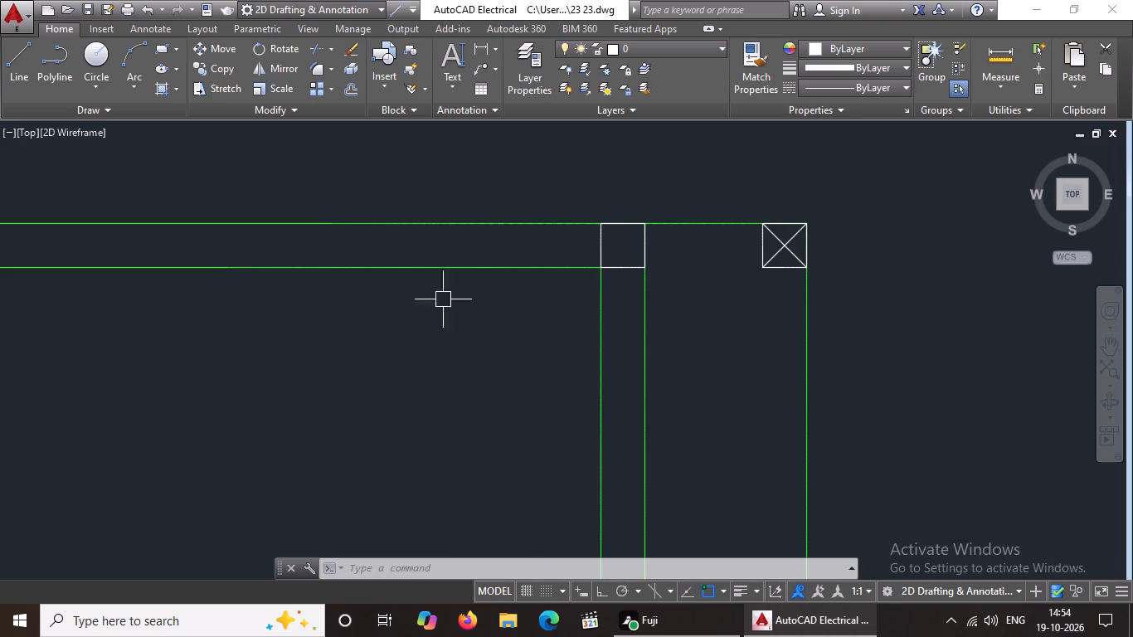
Cross-mark the adjacent column on the top outer wall, just west of the corner column, with two diagonal lines.
key(l)
key(Return)
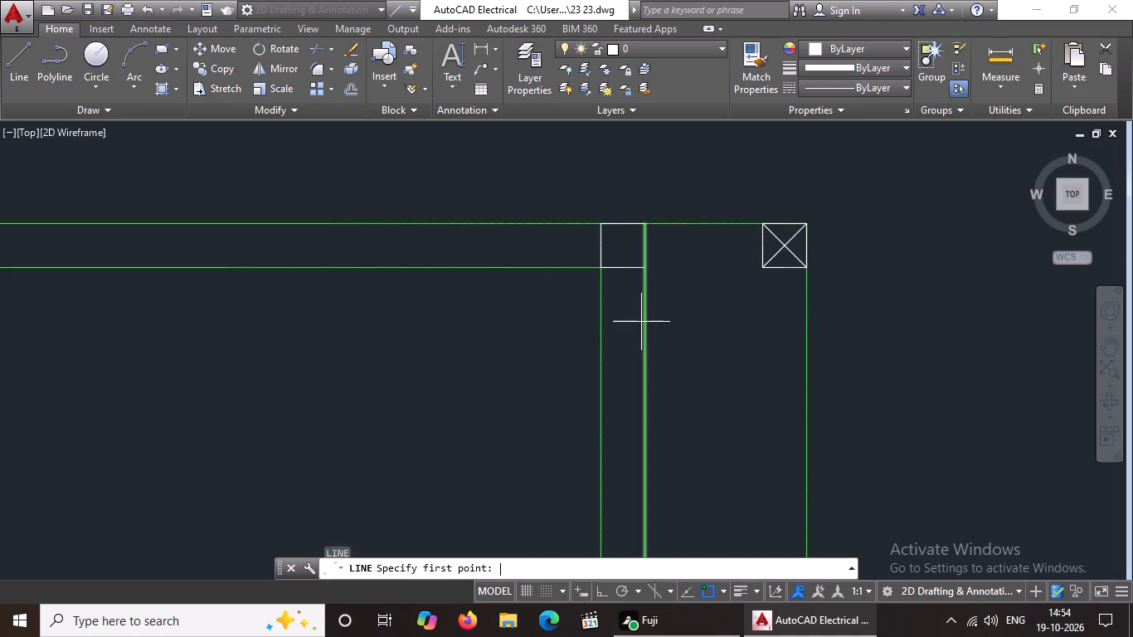
click(600, 262)
click(644, 224)
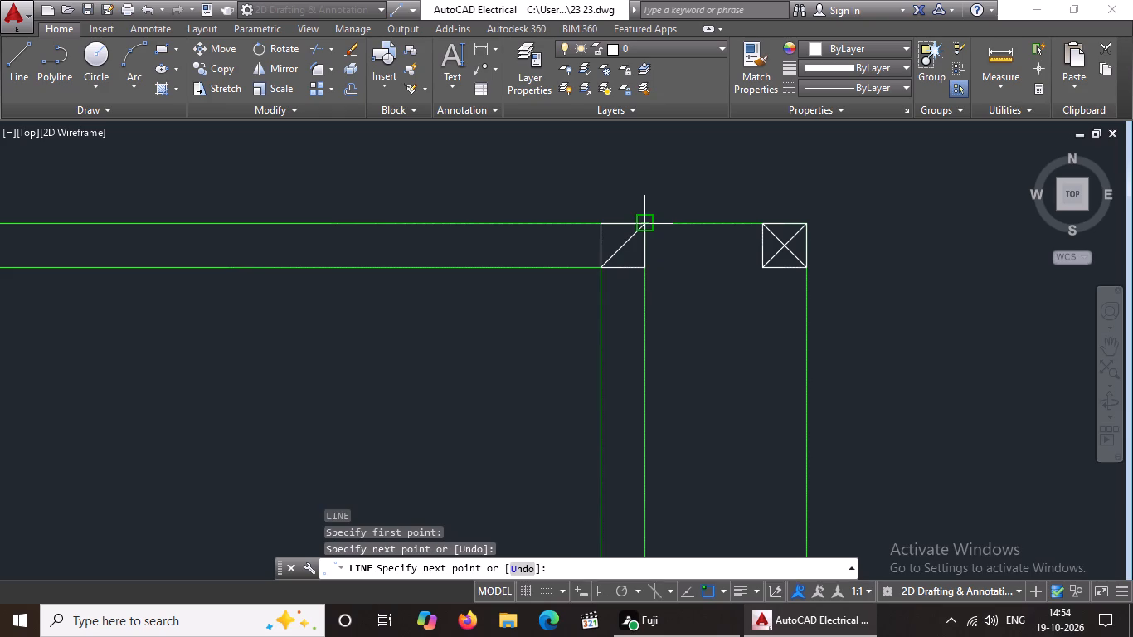
key(Escape)
key(l)
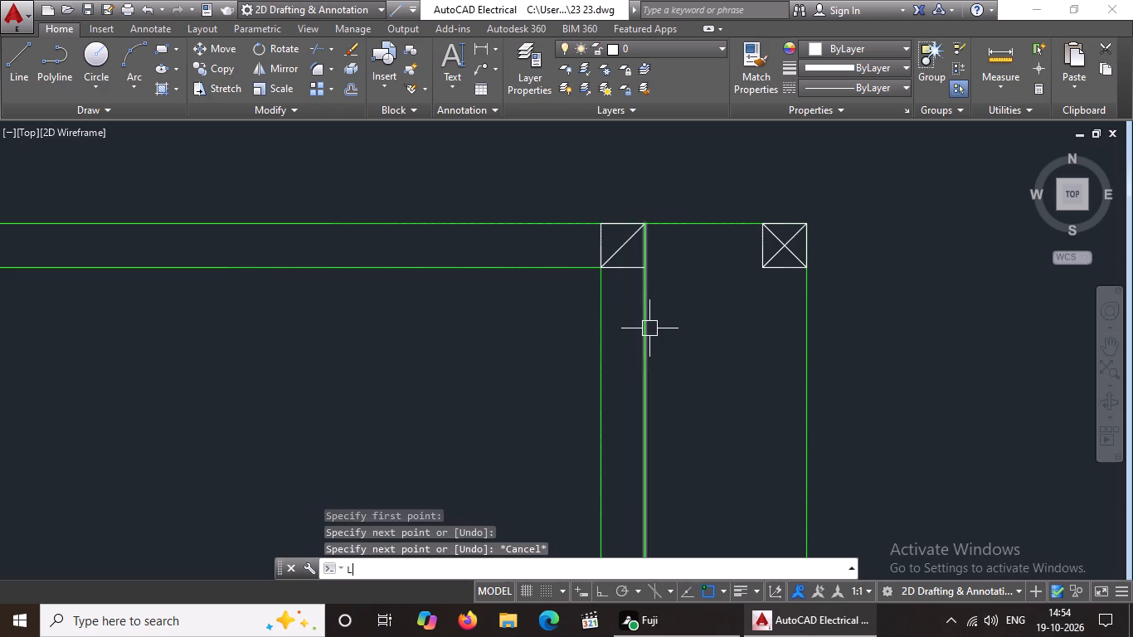
key(Return)
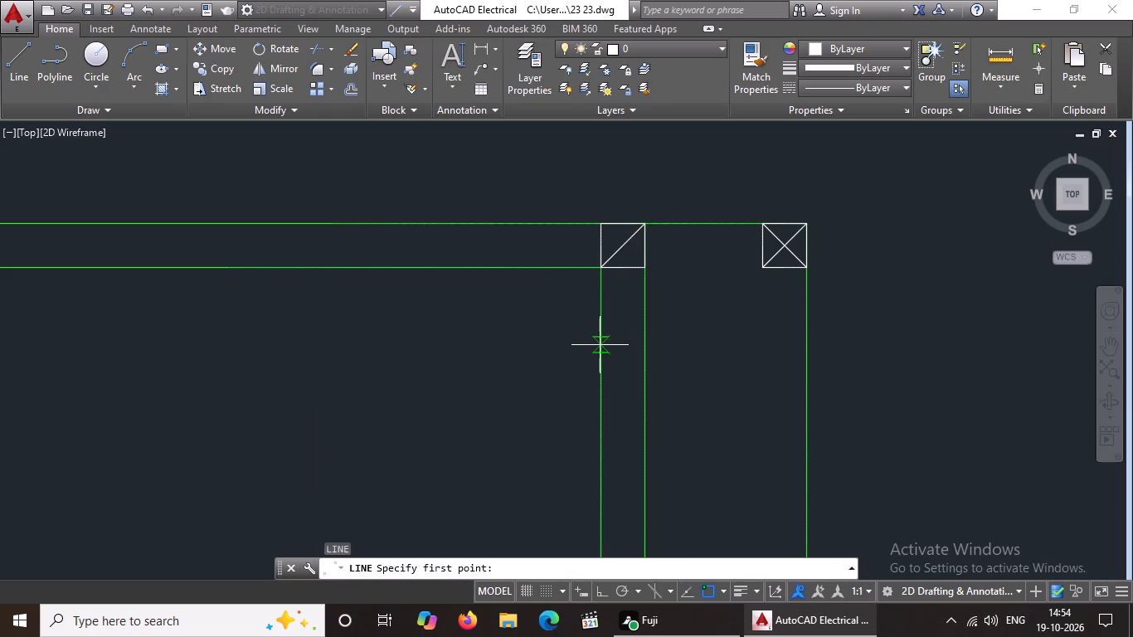
click(601, 222)
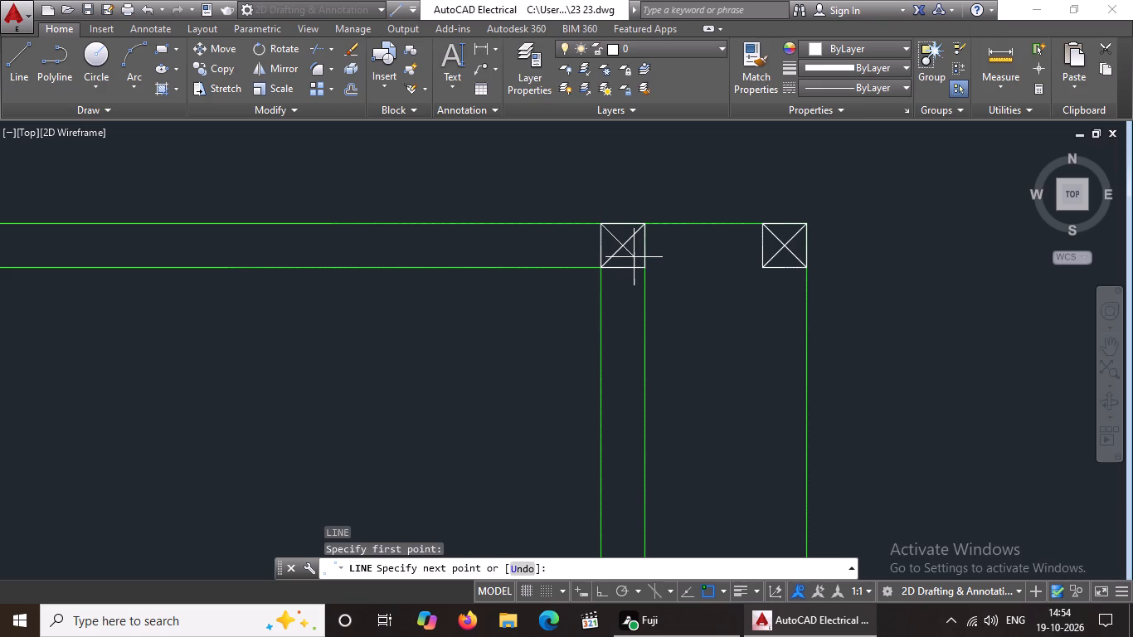
scroll(634, 257, up, 2)
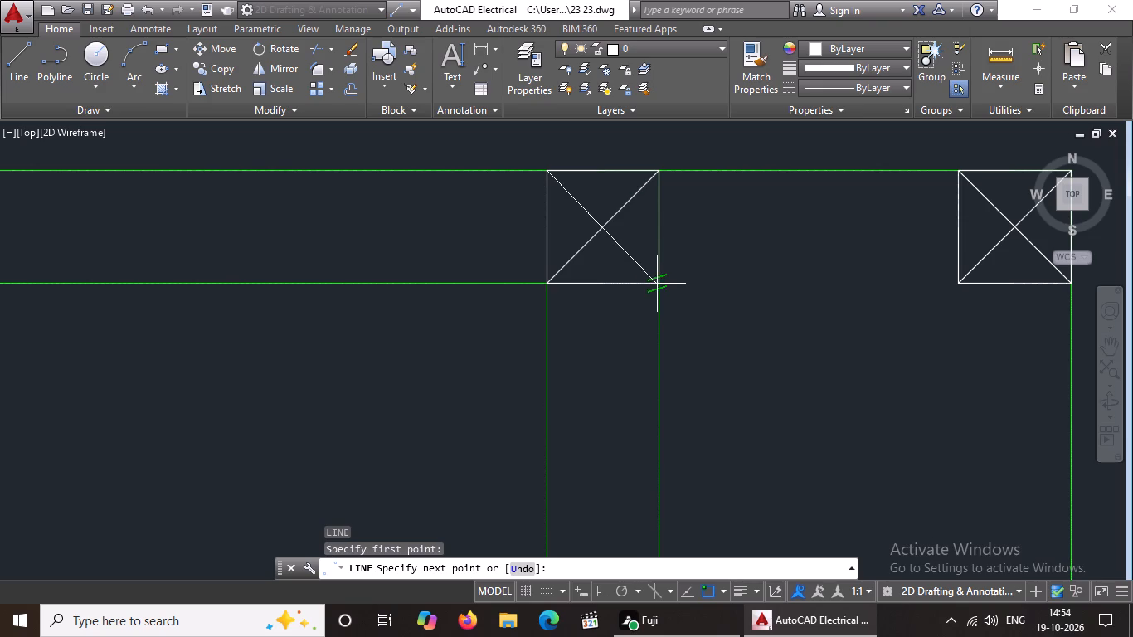
click(659, 280)
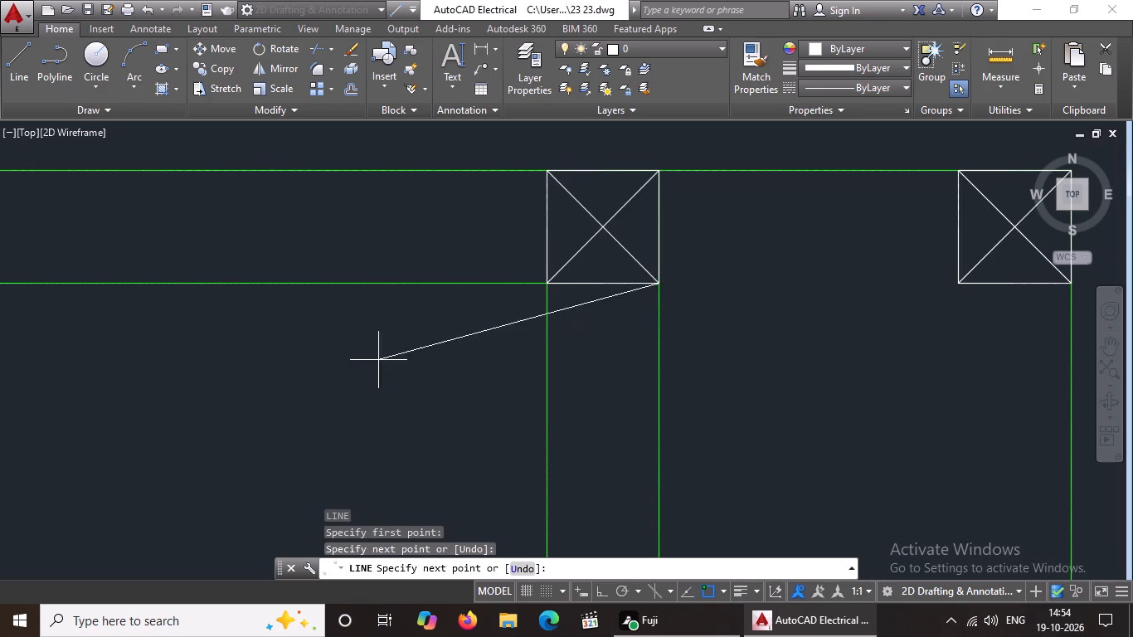
key(Escape)
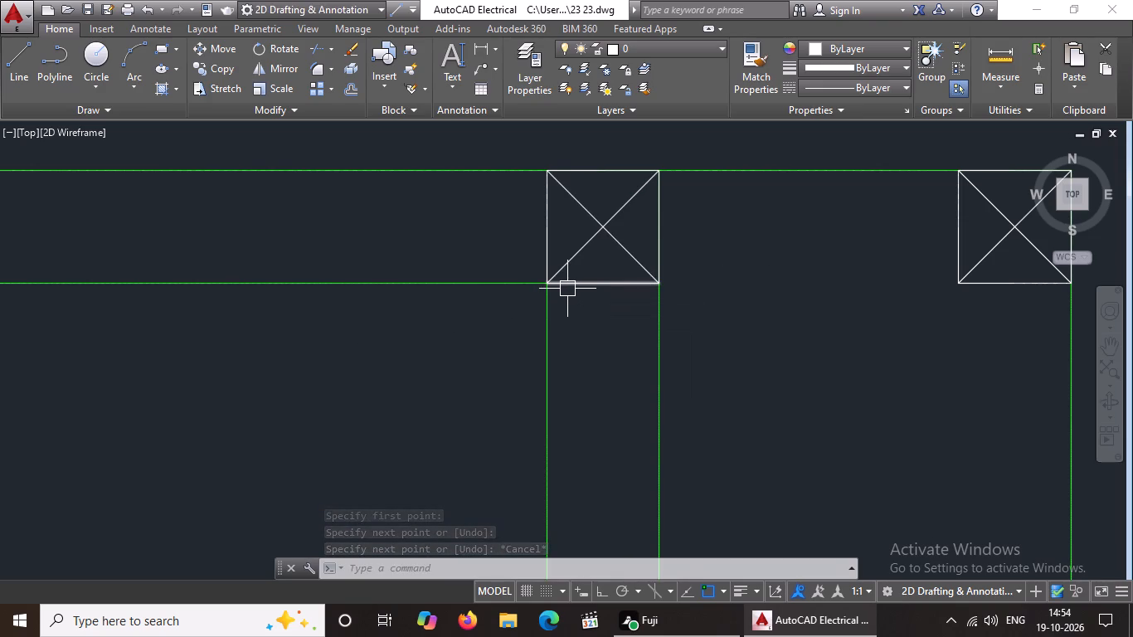
Add the upper-left to lower-right diagonal in the half-marked column, second from the west end of the long inner wall.
scroll(566, 289, down, 5)
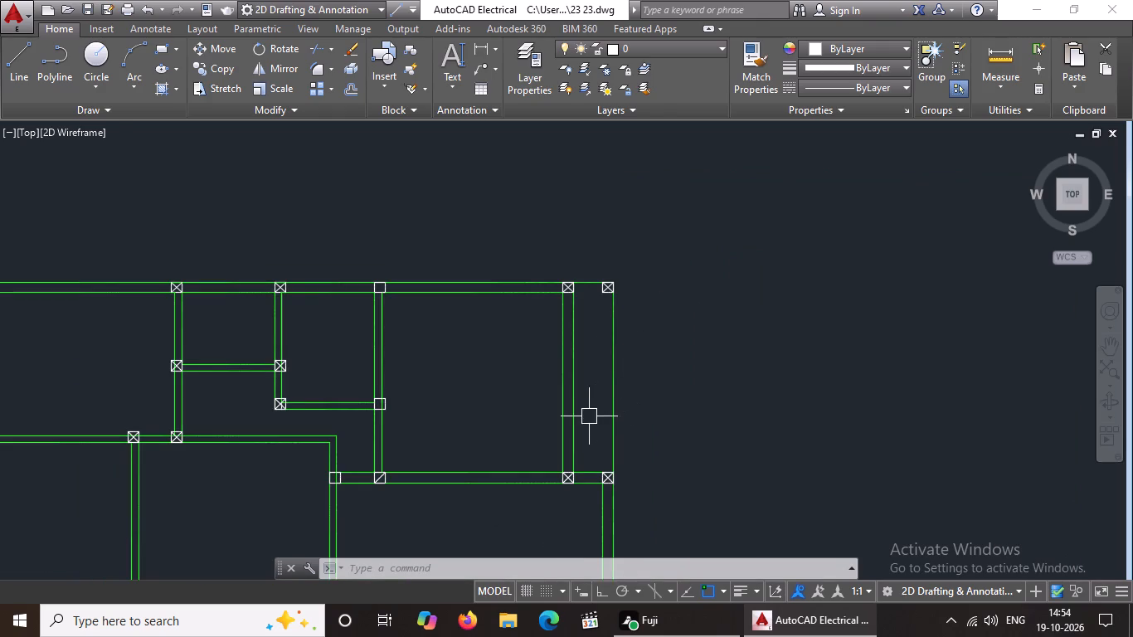
middle_drag(584, 414, 580, 314)
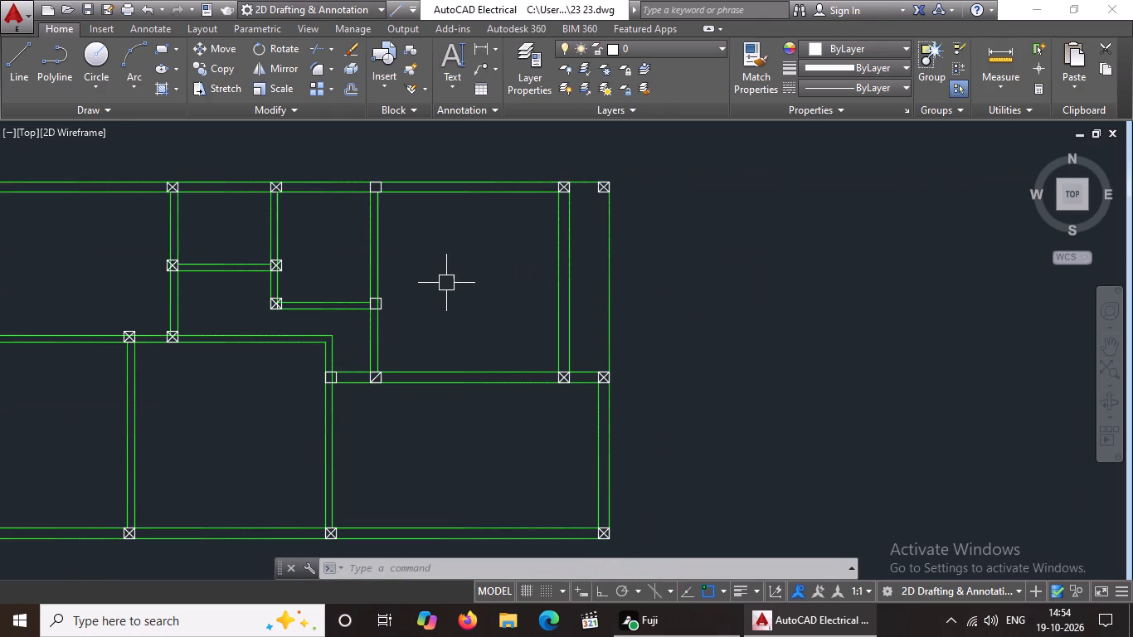
scroll(355, 382, up, 1)
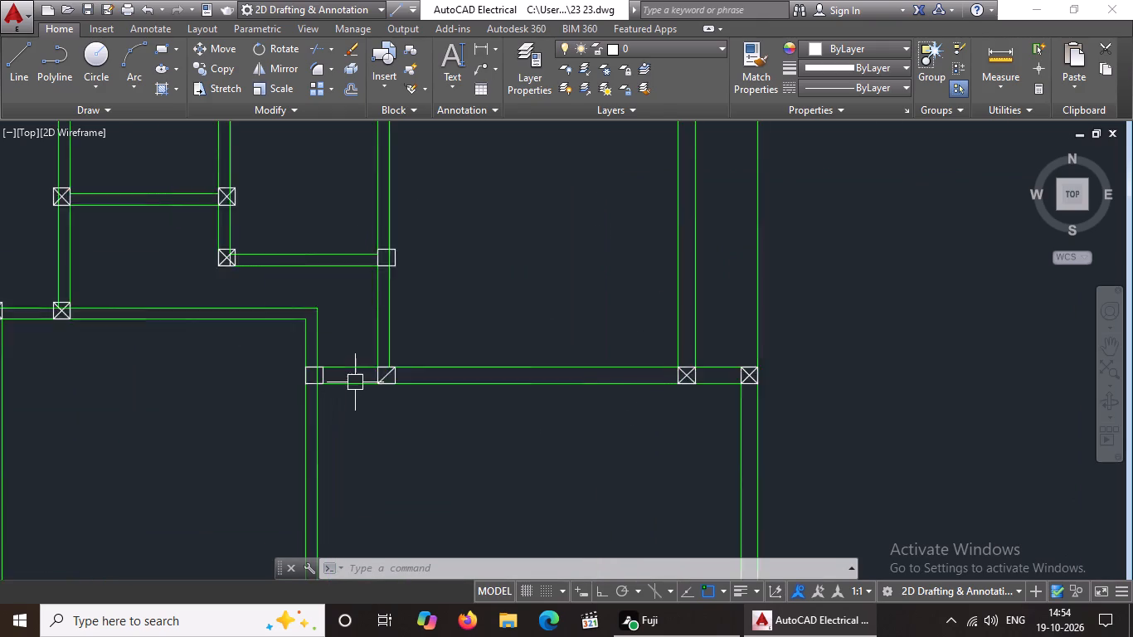
scroll(355, 382, up, 1)
key(Escape)
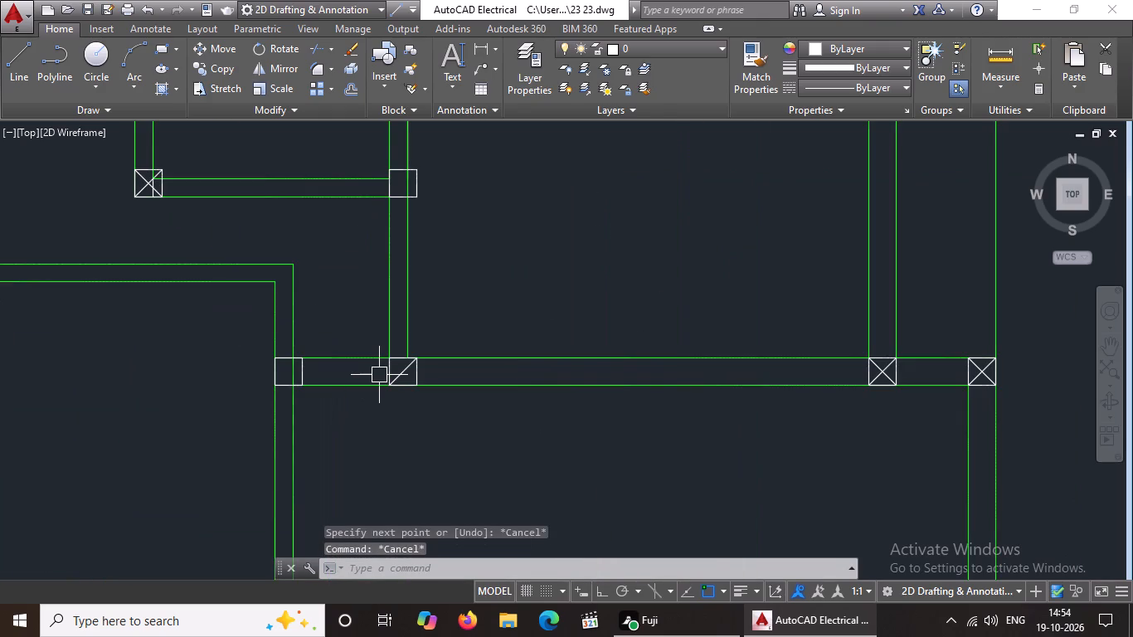
key(l)
key(Return)
scroll(409, 373, up, 1)
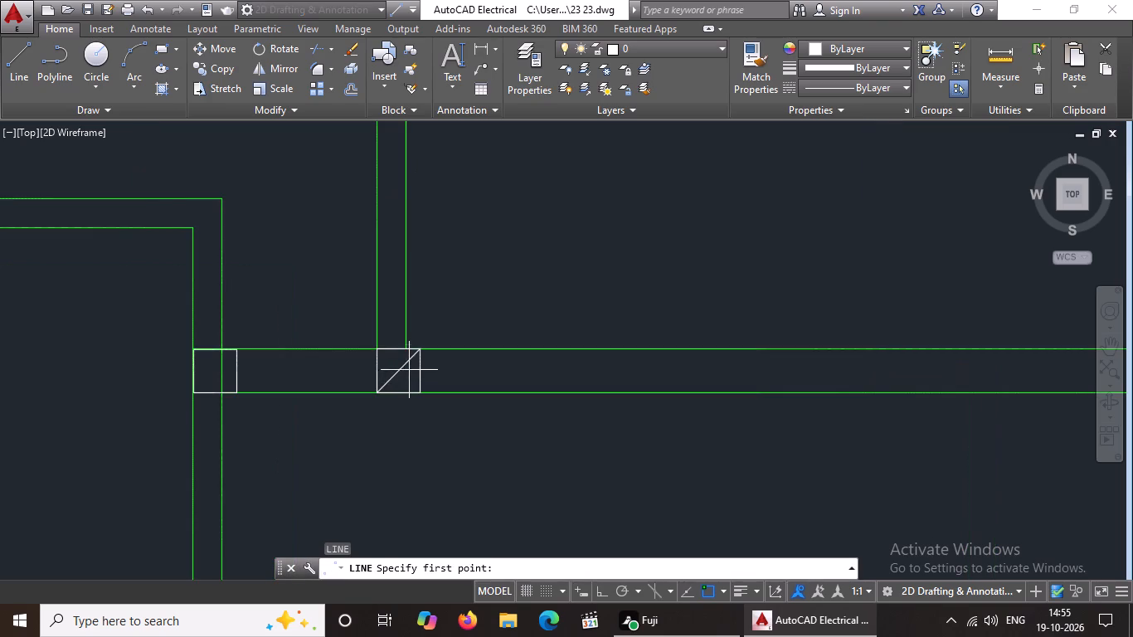
click(379, 348)
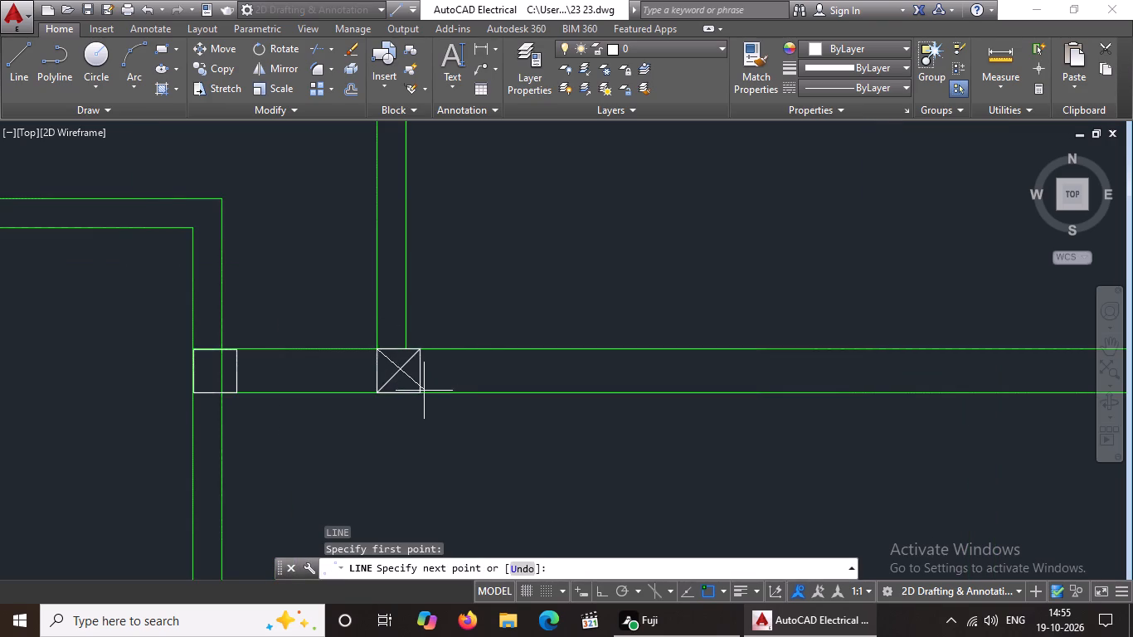
click(419, 395)
key(Escape)
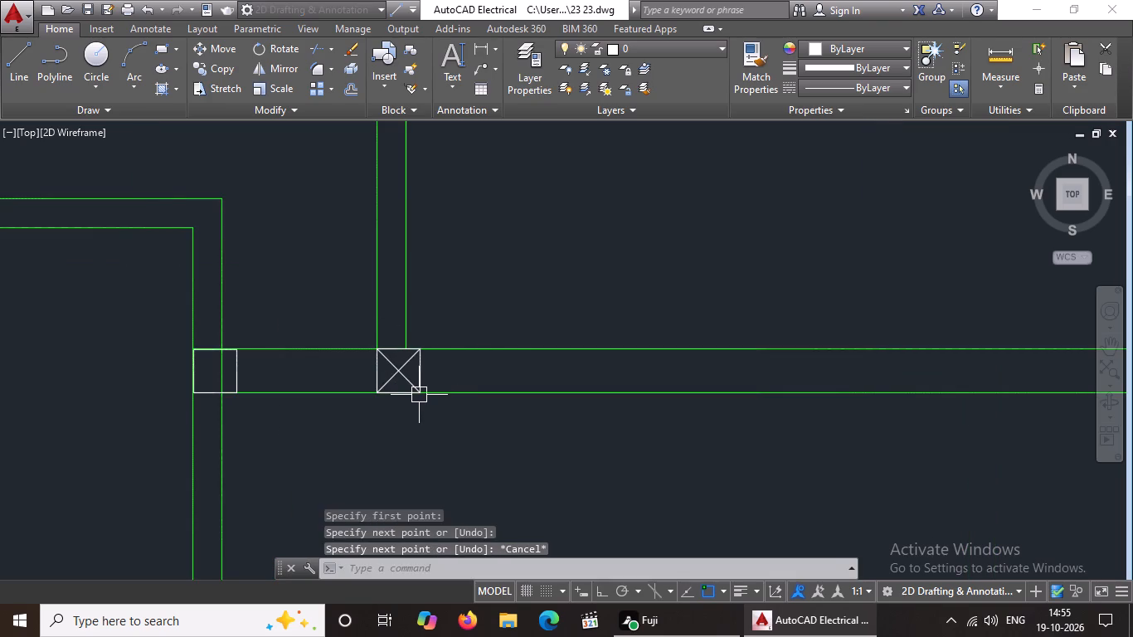
Draw two crossing corner-to-corner diagonals in the empty square column at the east end of the short stepped inner wall.
scroll(434, 460, down, 2)
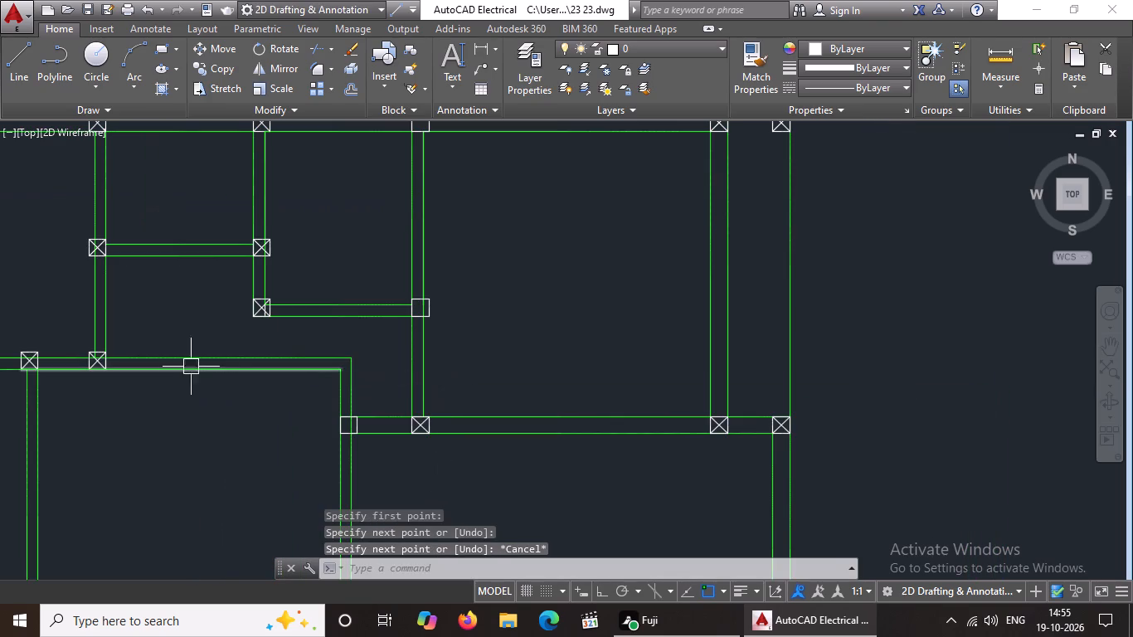
key(Escape)
key(l)
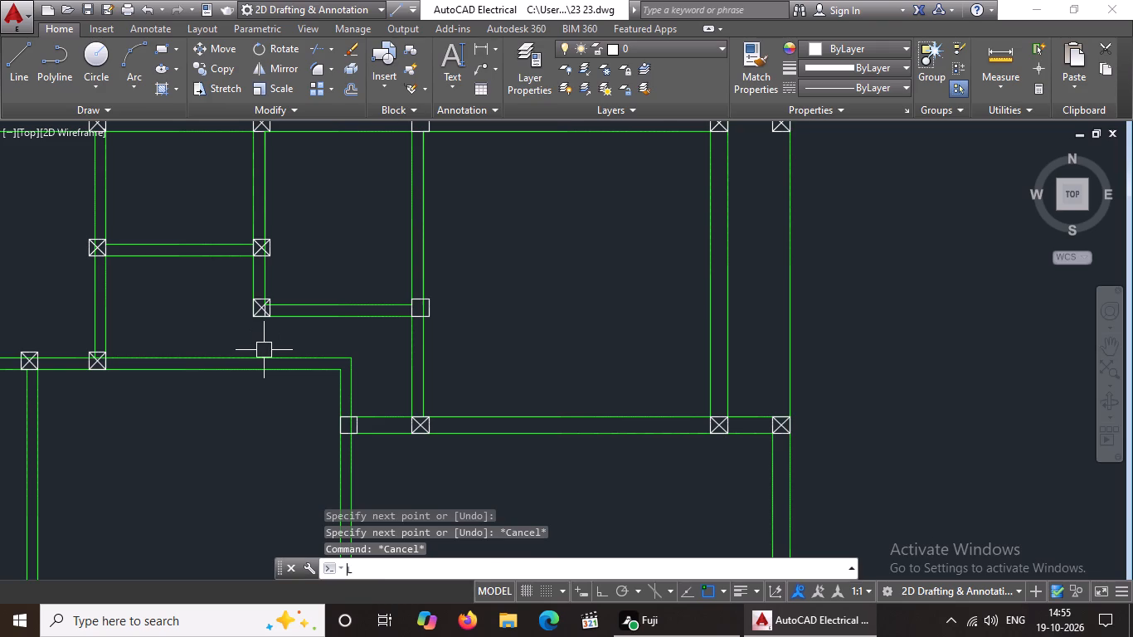
key(Return)
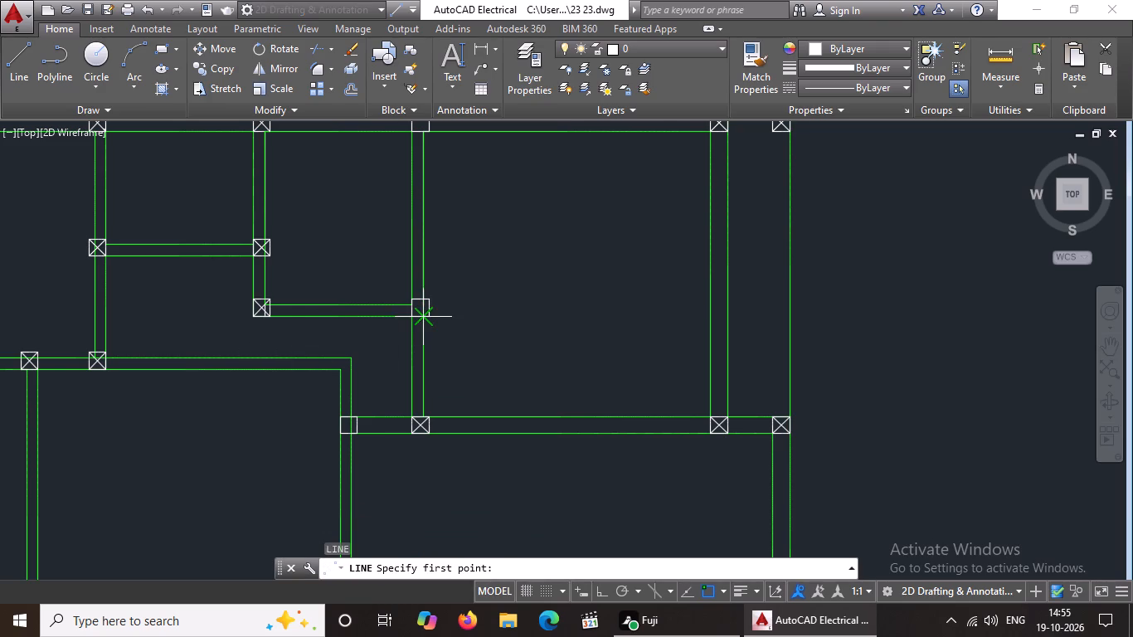
scroll(412, 316, up, 2)
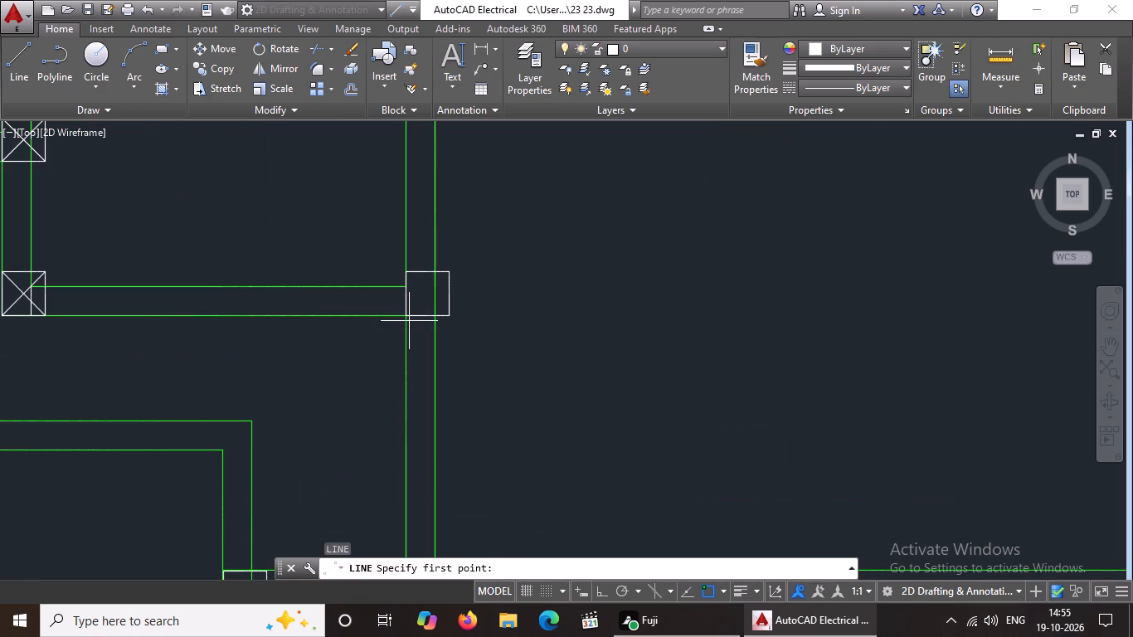
click(406, 316)
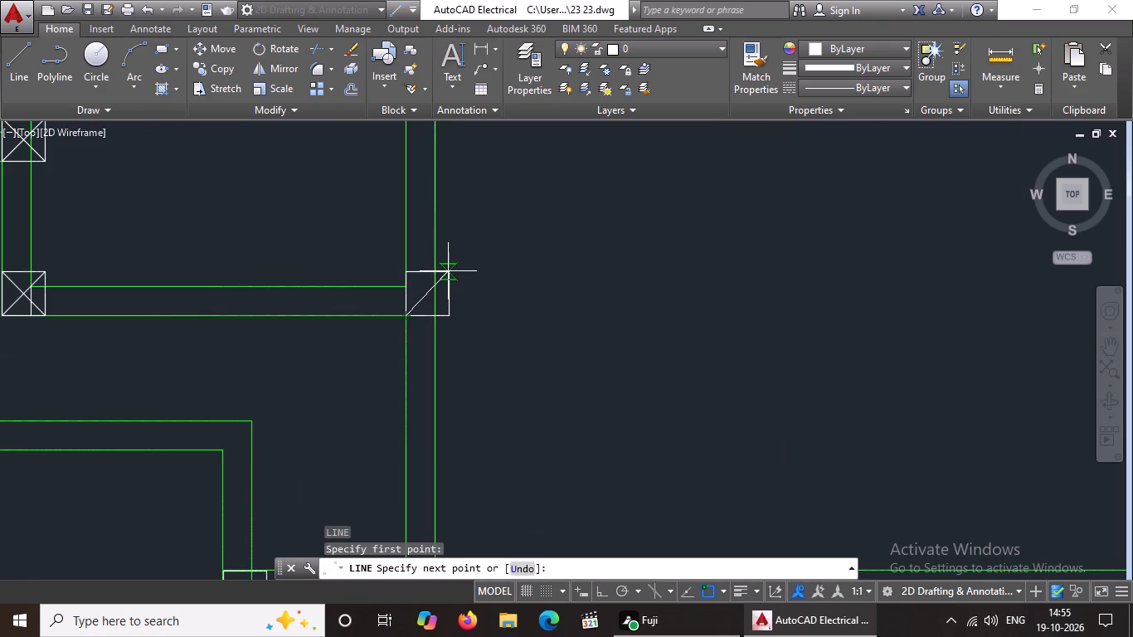
click(447, 278)
key(Escape)
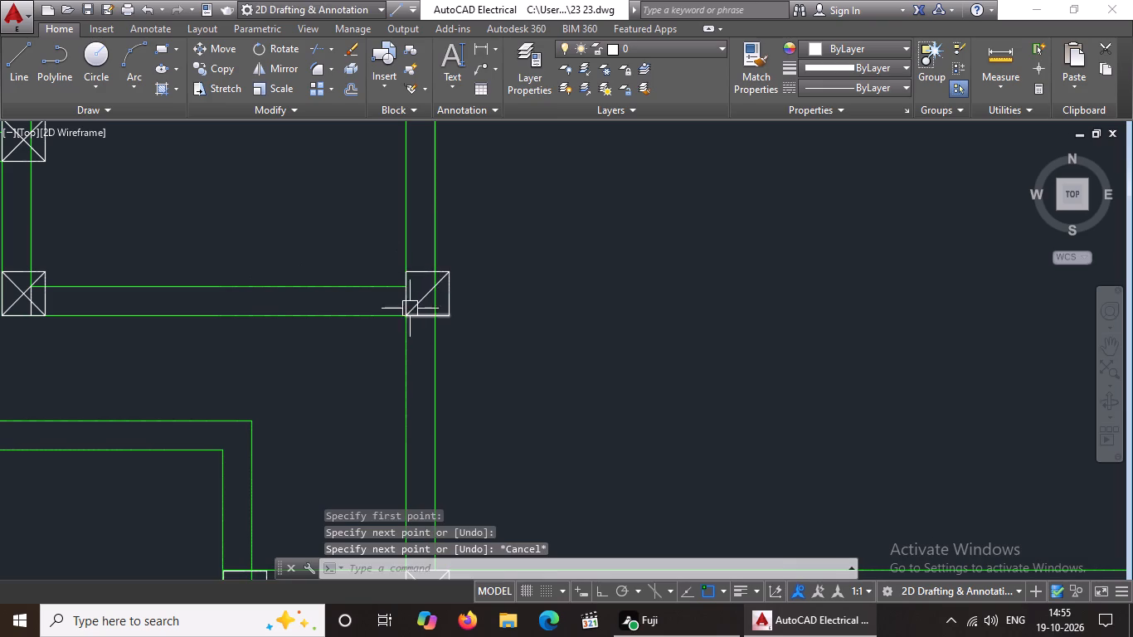
key(l)
key(Return)
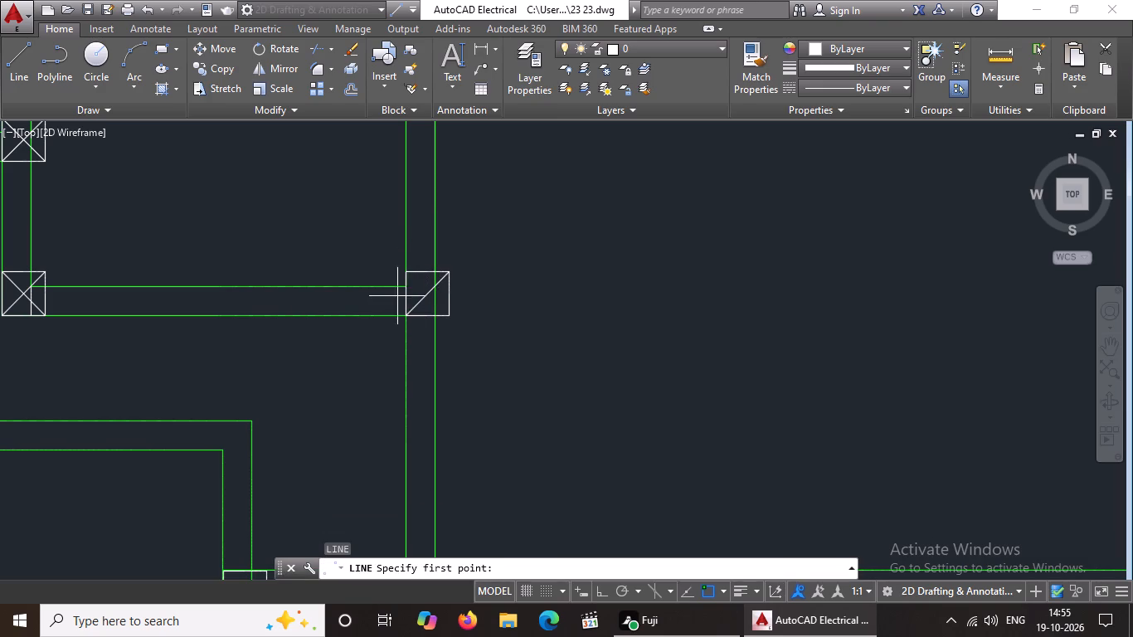
click(406, 274)
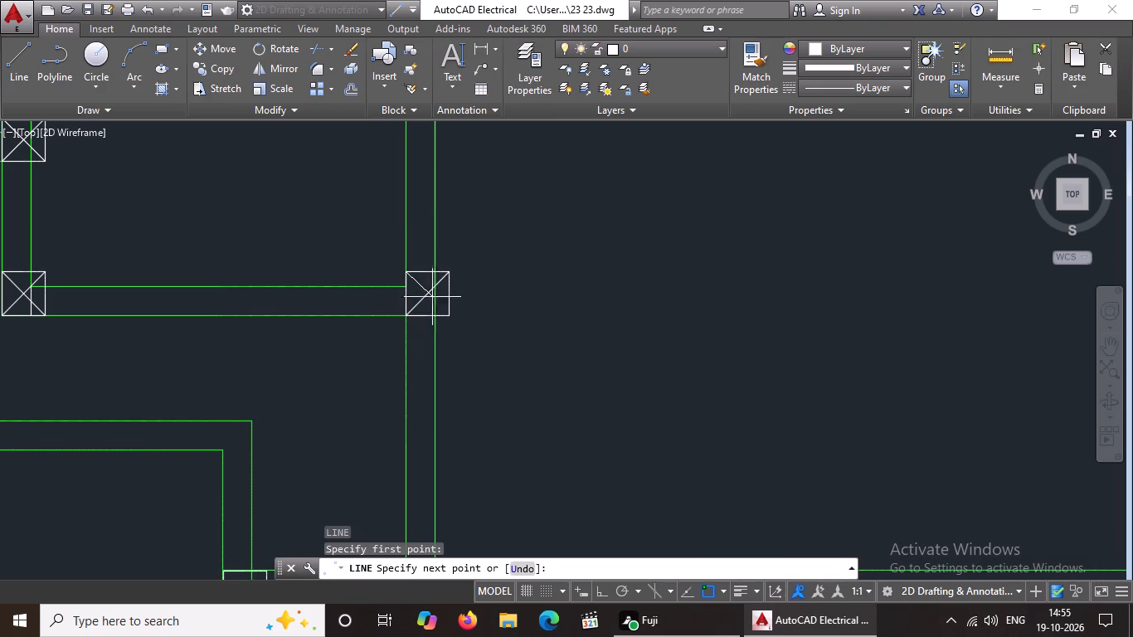
click(453, 314)
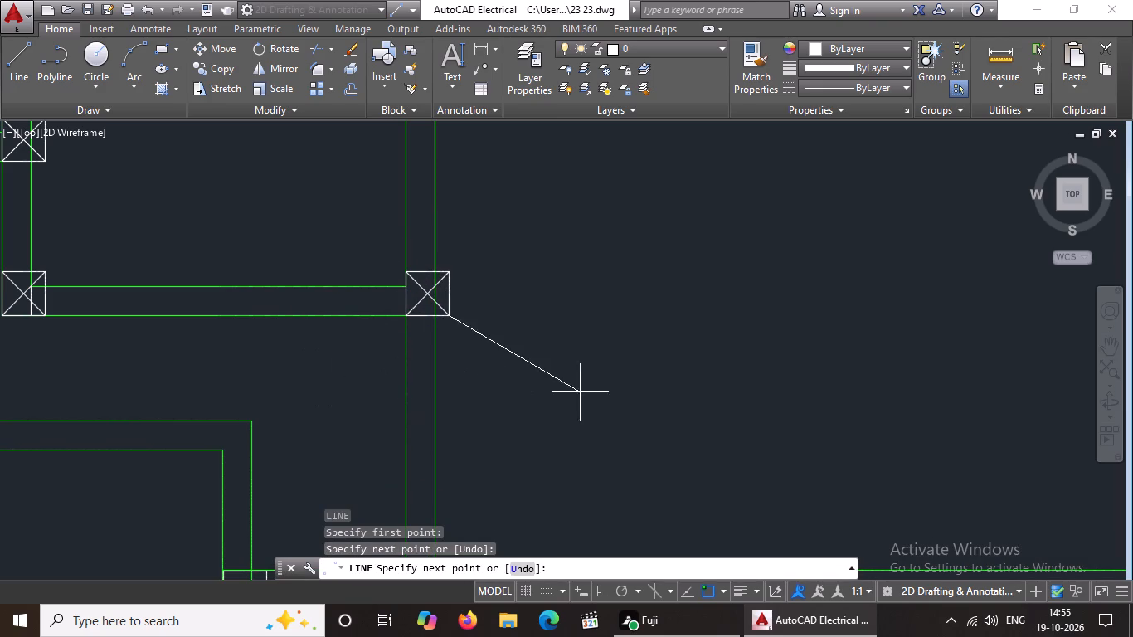
key(Escape)
Cross-mark the remaining empty column on the top outer wall, third from the east end, with two corner-to-corner diagonal lines.
scroll(599, 382, down, 2)
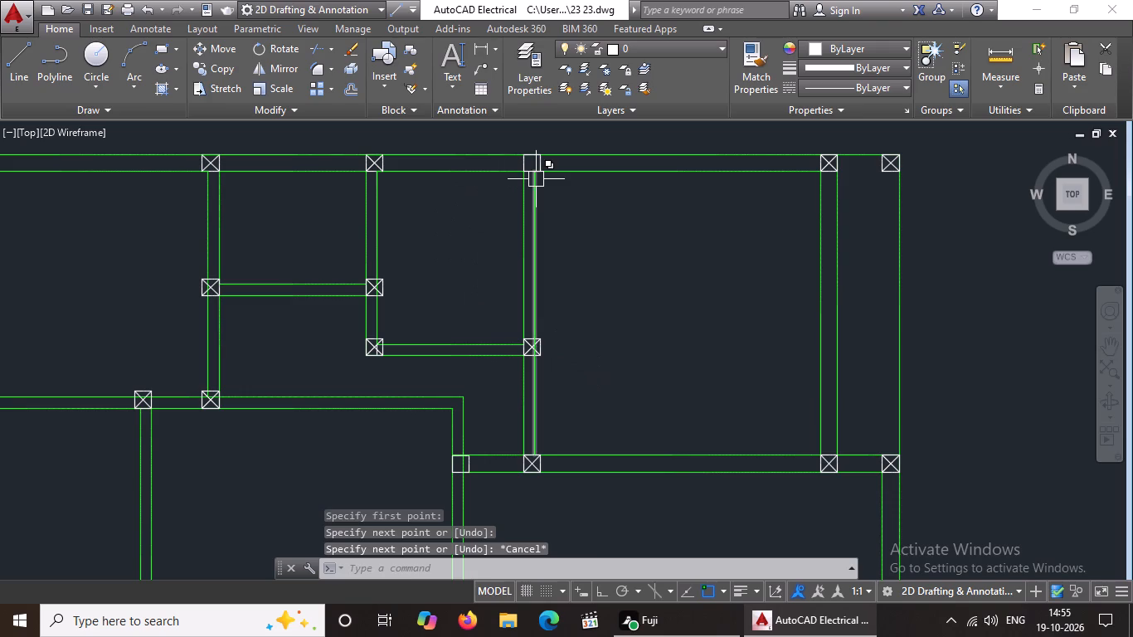
key(l)
key(Return)
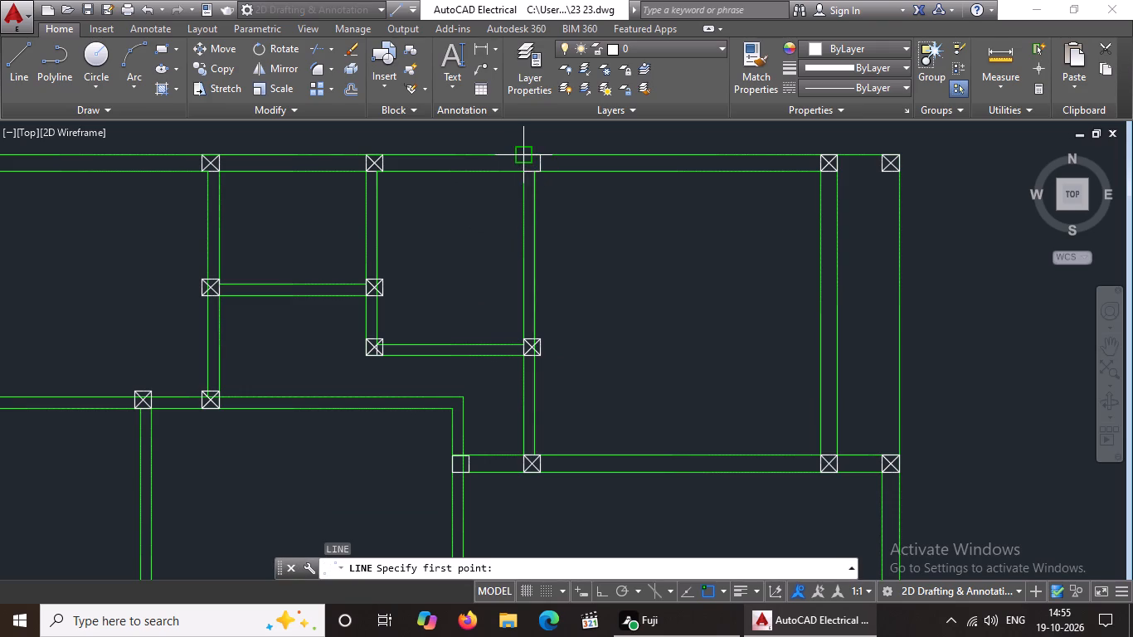
middle_drag(526, 153, 524, 258)
scroll(528, 276, up, 2)
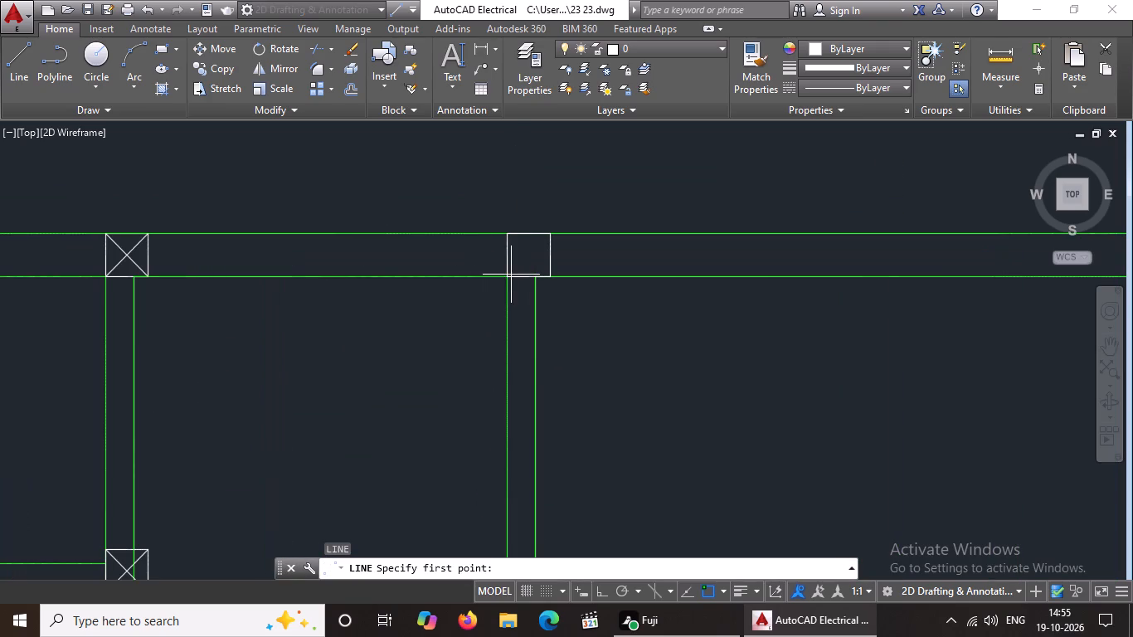
click(503, 279)
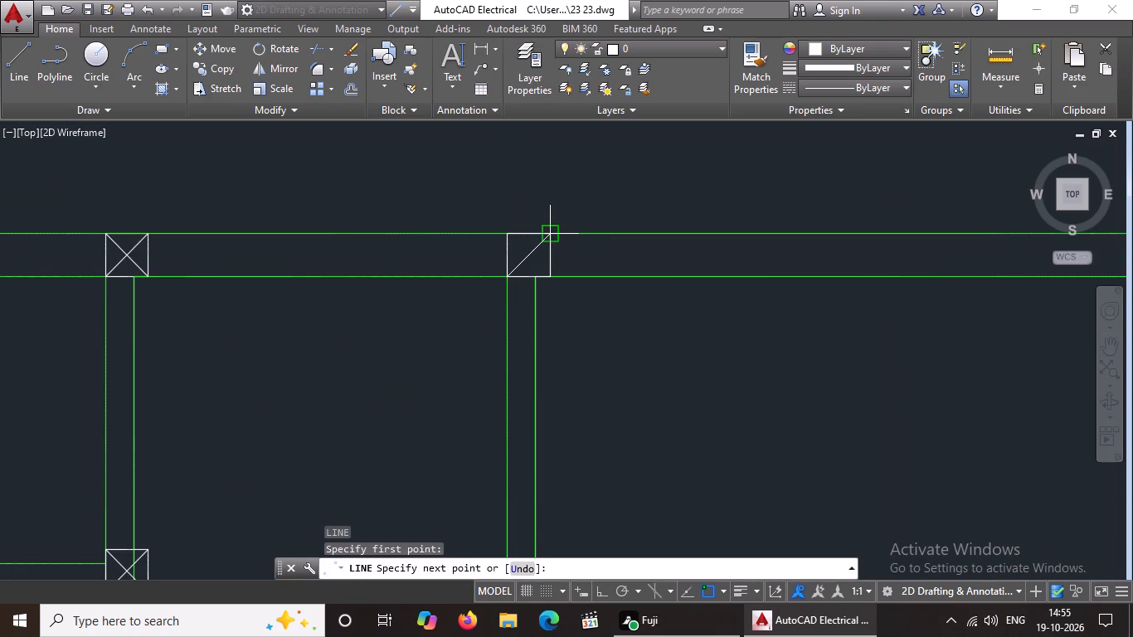
click(547, 234)
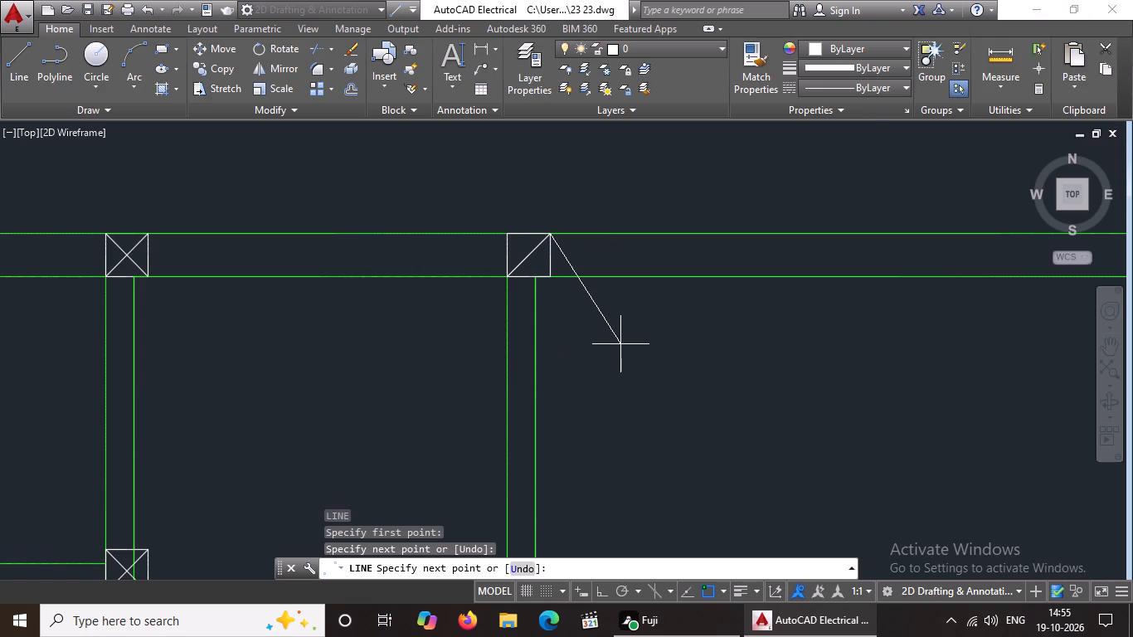
key(Escape)
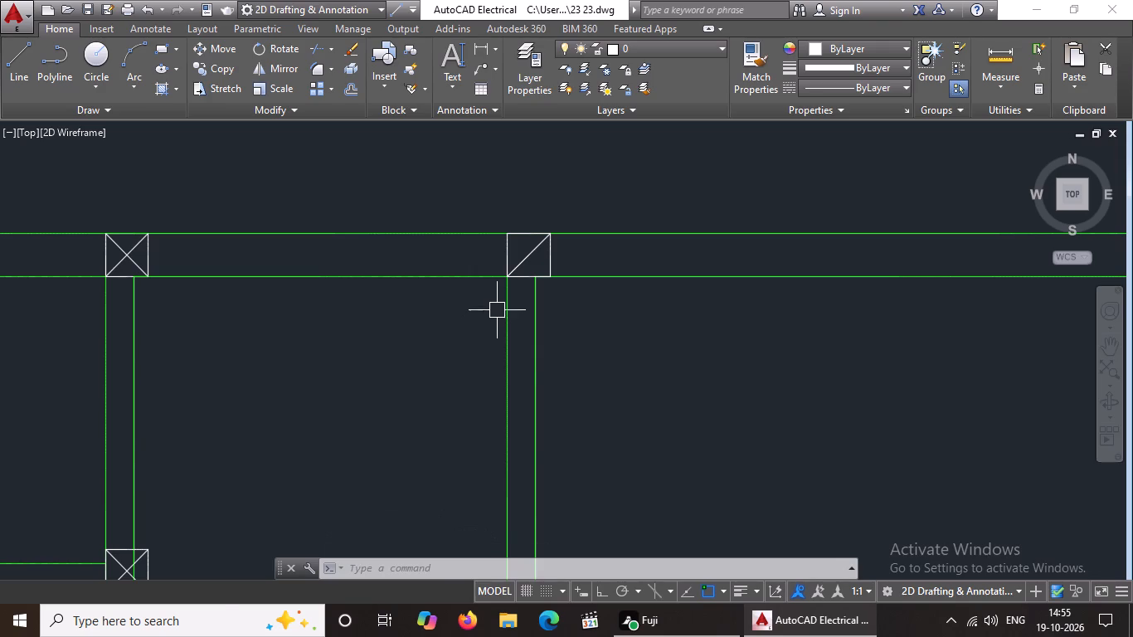
key(l)
key(Return)
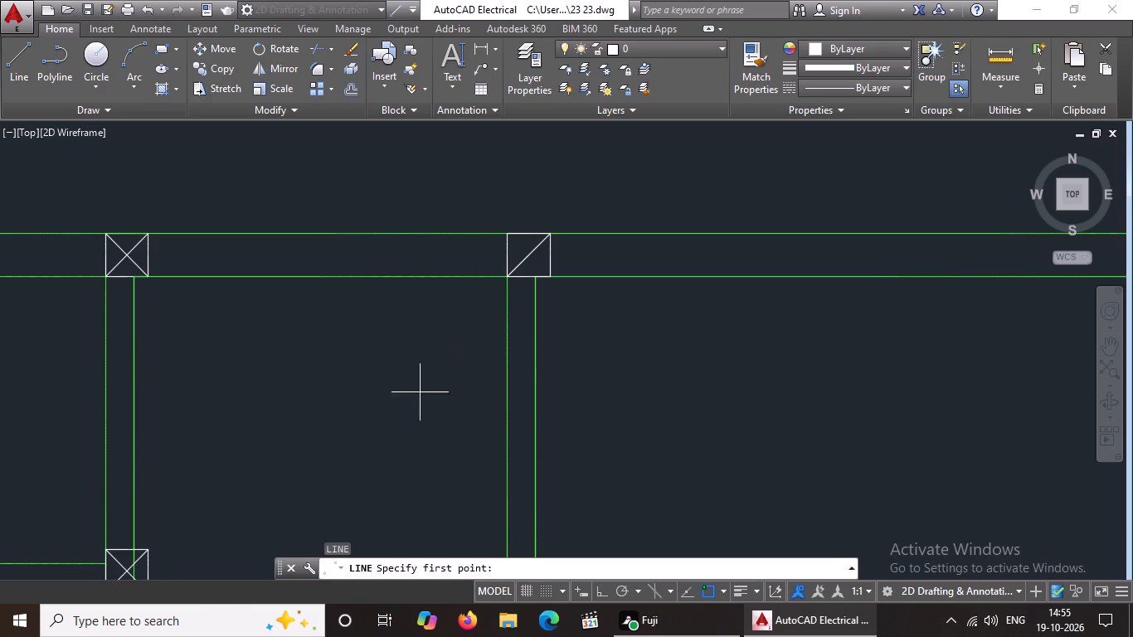
click(508, 231)
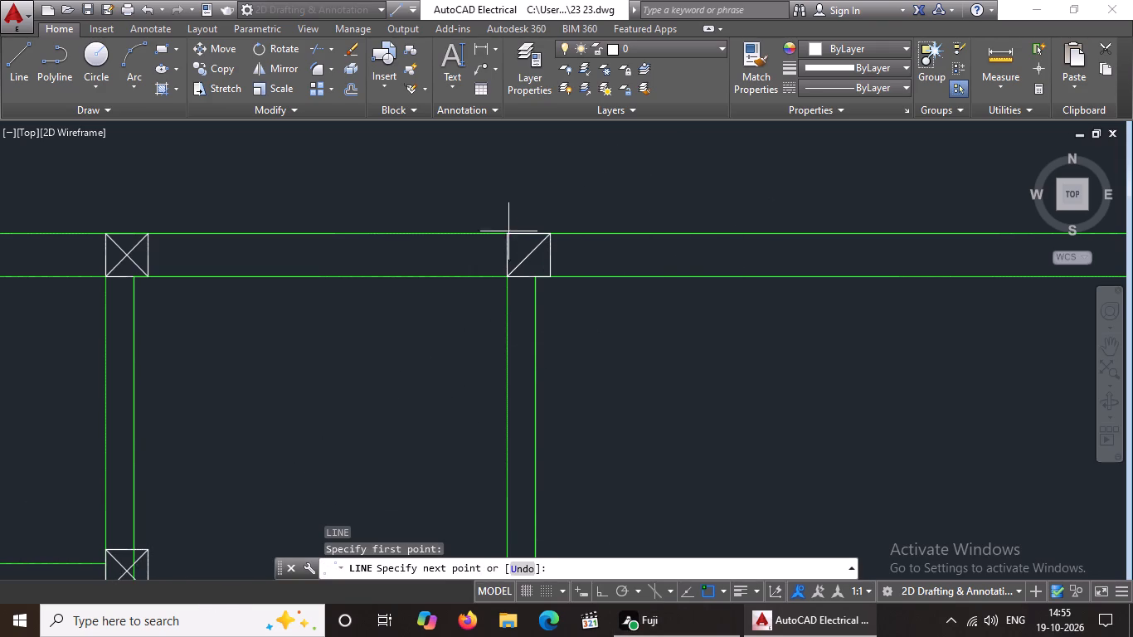
click(552, 281)
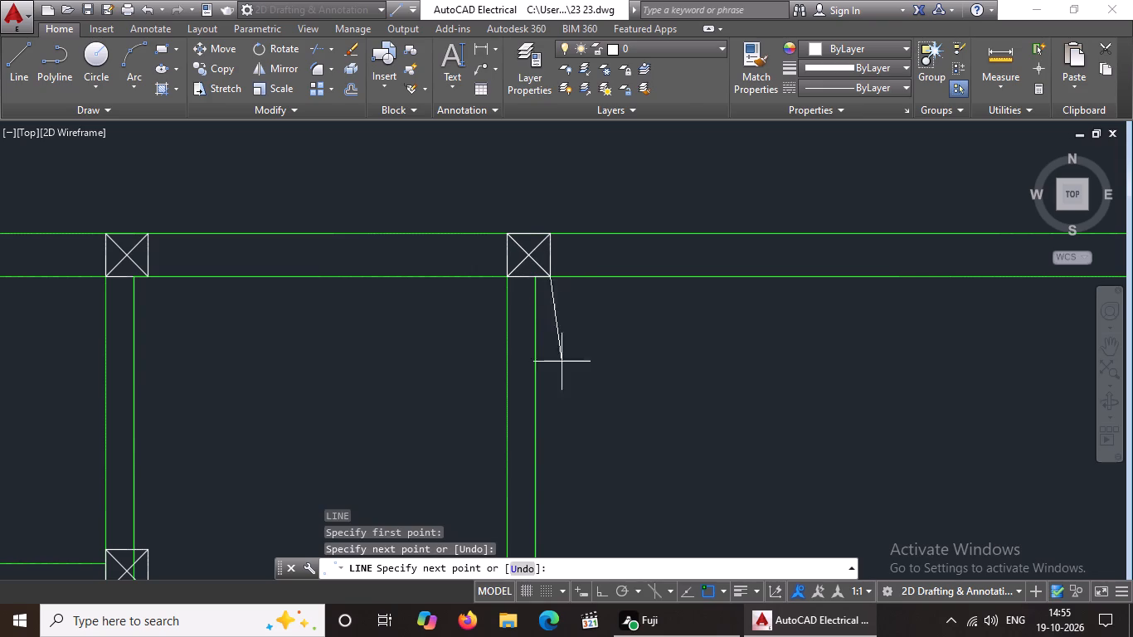
key(Escape)
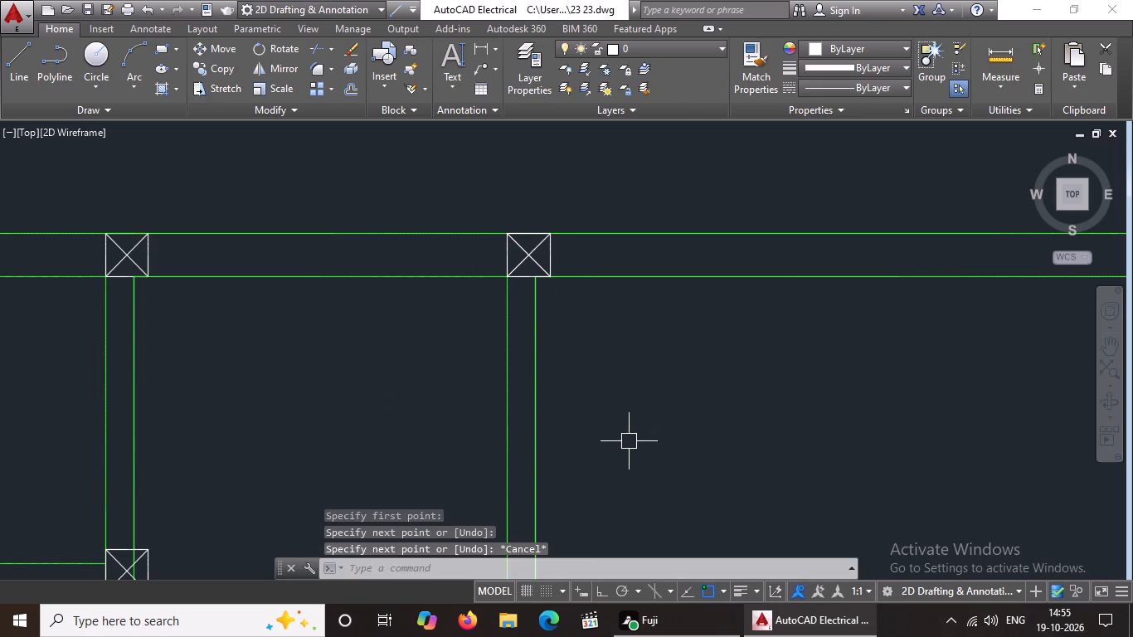
Draw two crossing corner-to-corner diagonals in the last unmarked column, at the west end of the long inner wall.
scroll(629, 441, down, 4)
middle_drag(633, 466, 626, 432)
scroll(630, 319, up, 1)
scroll(641, 336, down, 2)
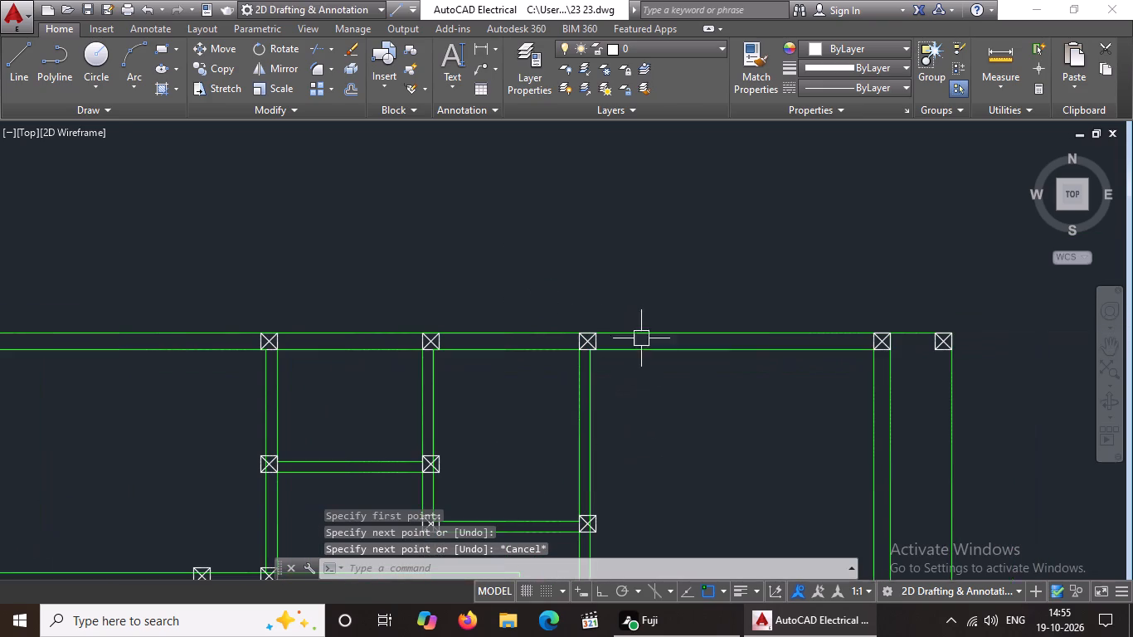
scroll(642, 340, down, 7)
middle_drag(658, 412, 676, 319)
scroll(664, 381, up, 1)
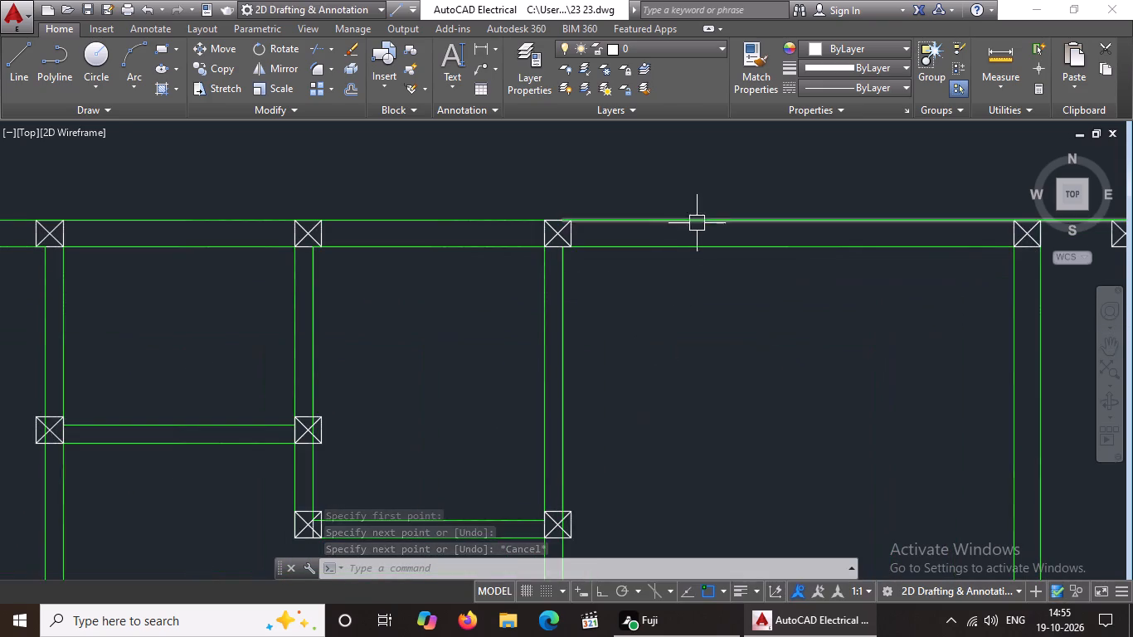
scroll(646, 337, down, 7)
middle_drag(639, 392, 669, 294)
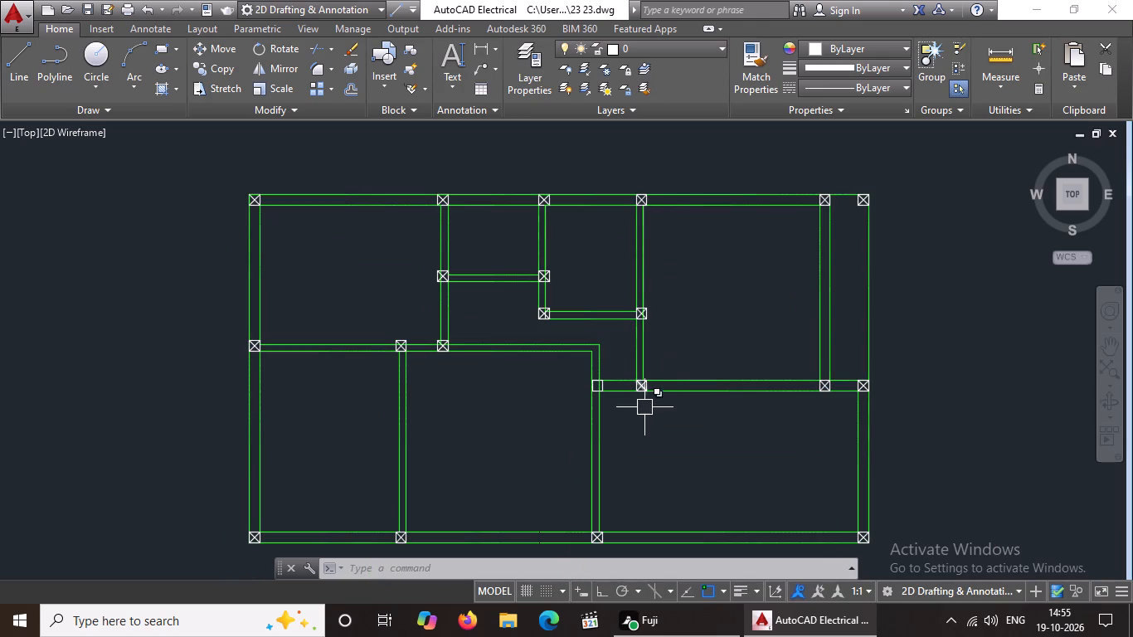
key(Escape)
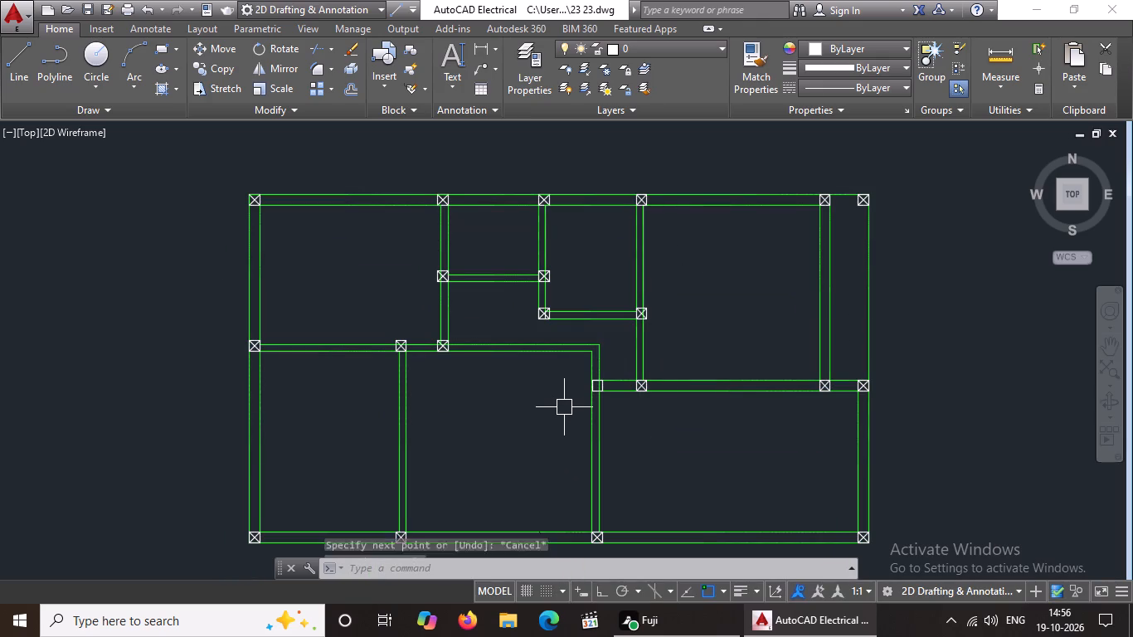
key(l)
key(Return)
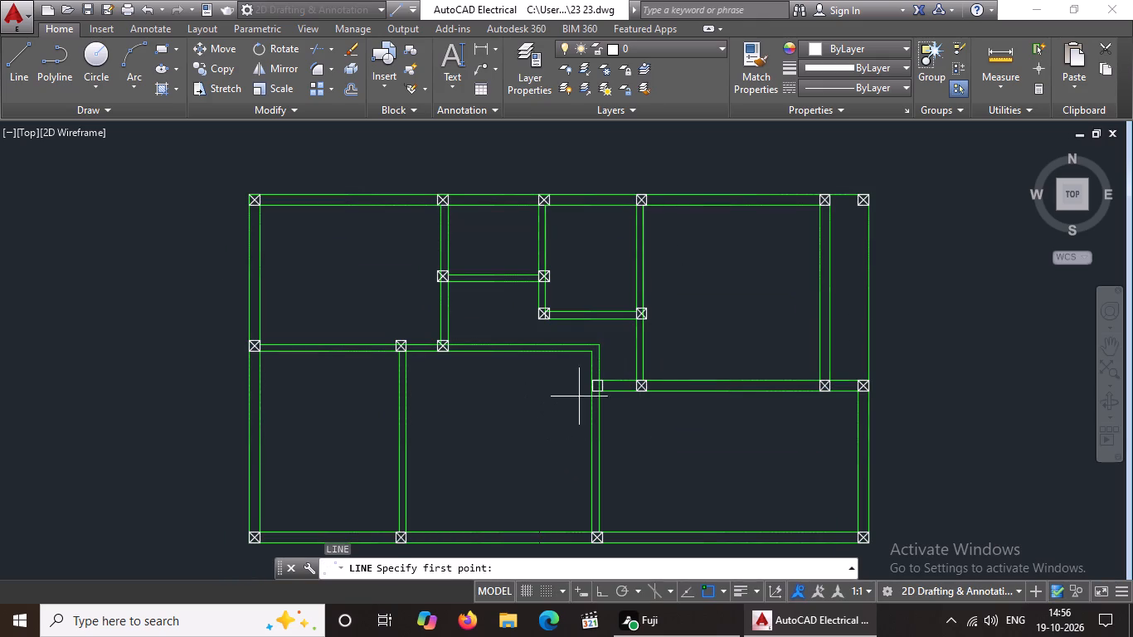
scroll(607, 387, up, 3)
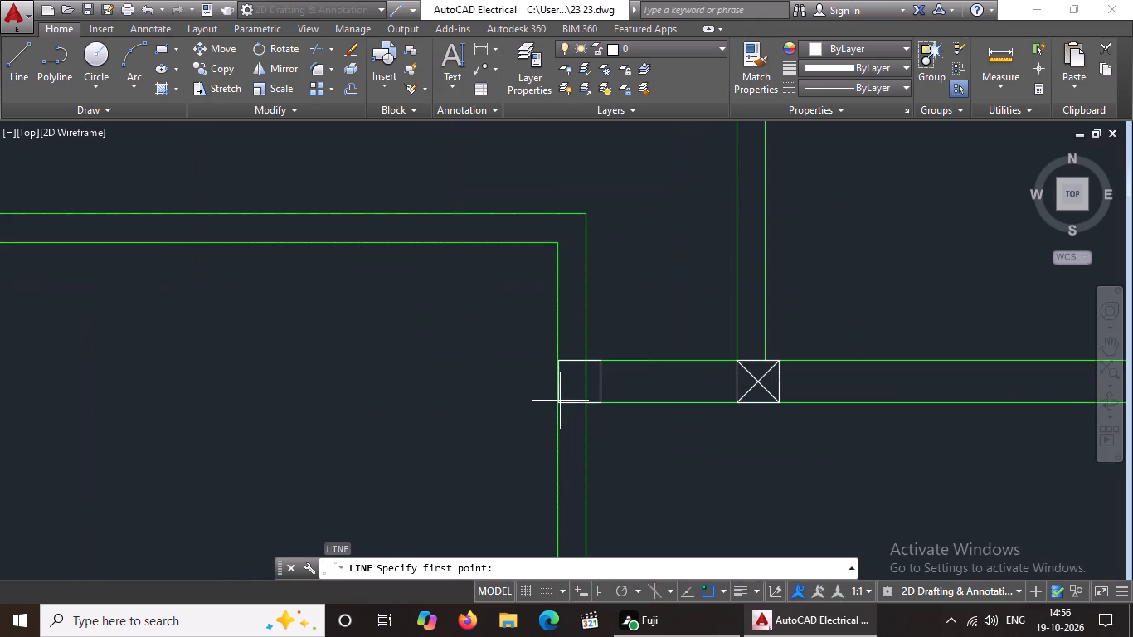
click(558, 403)
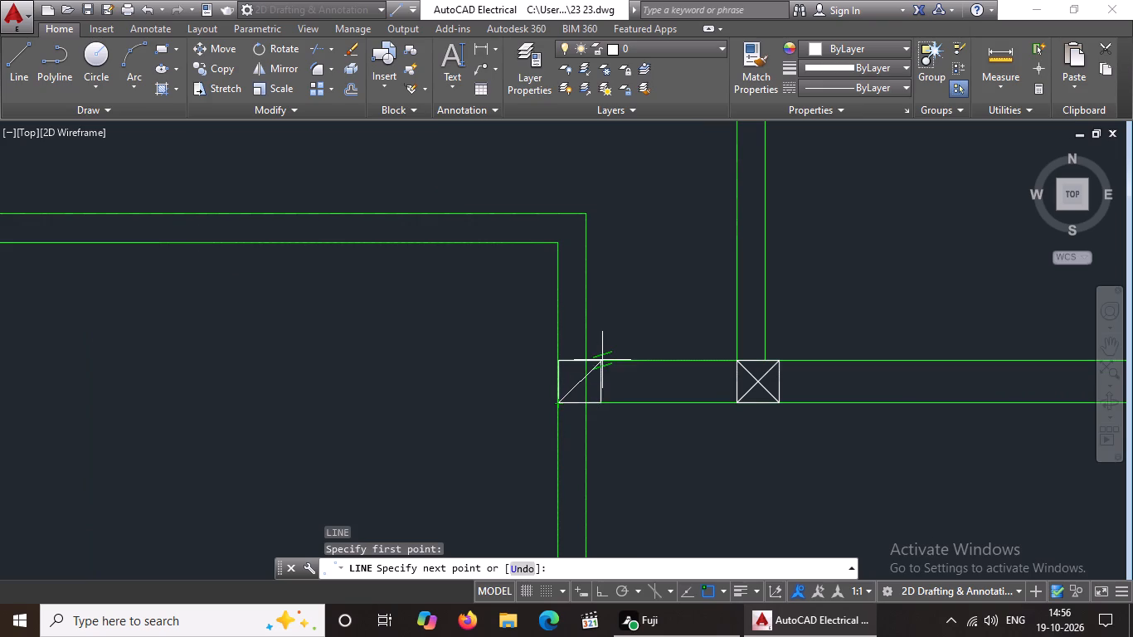
click(601, 365)
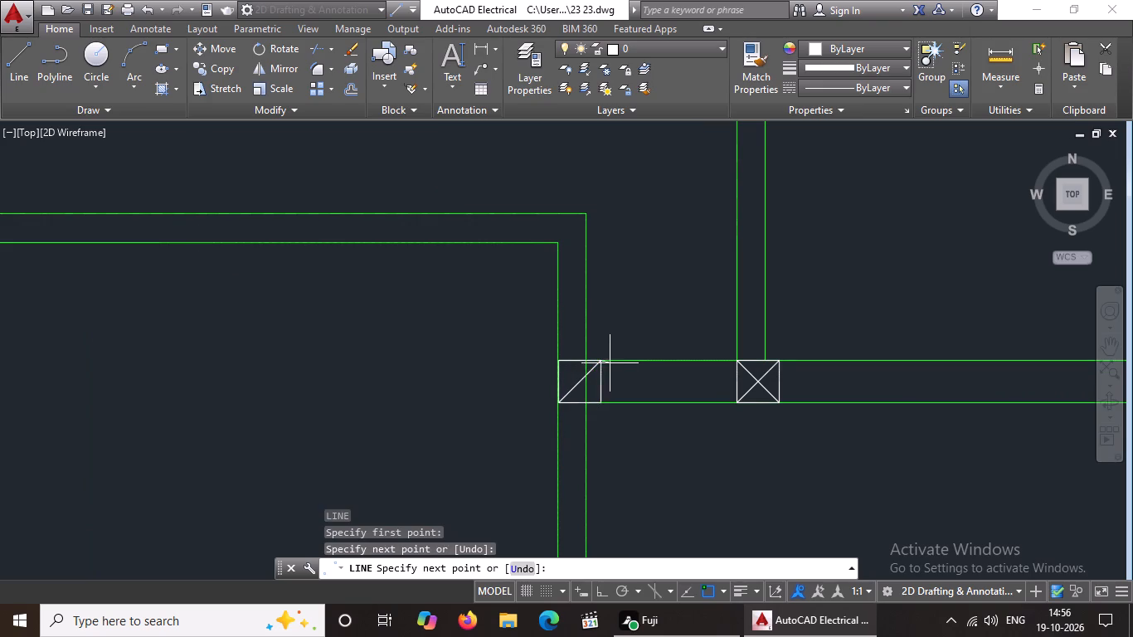
key(Escape)
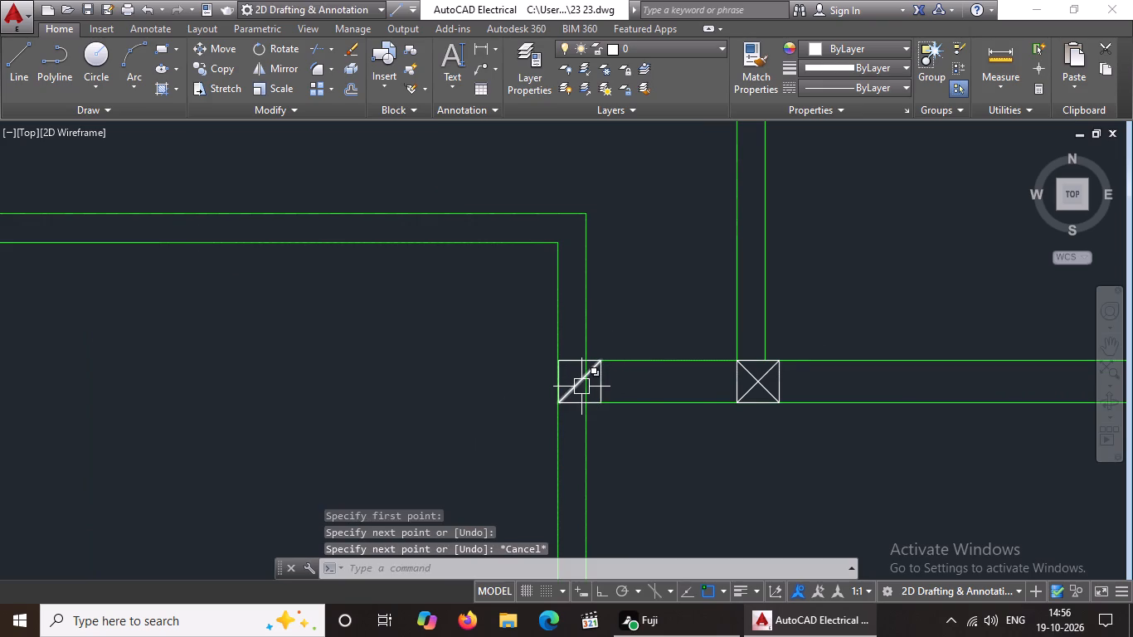
key(l)
key(Return)
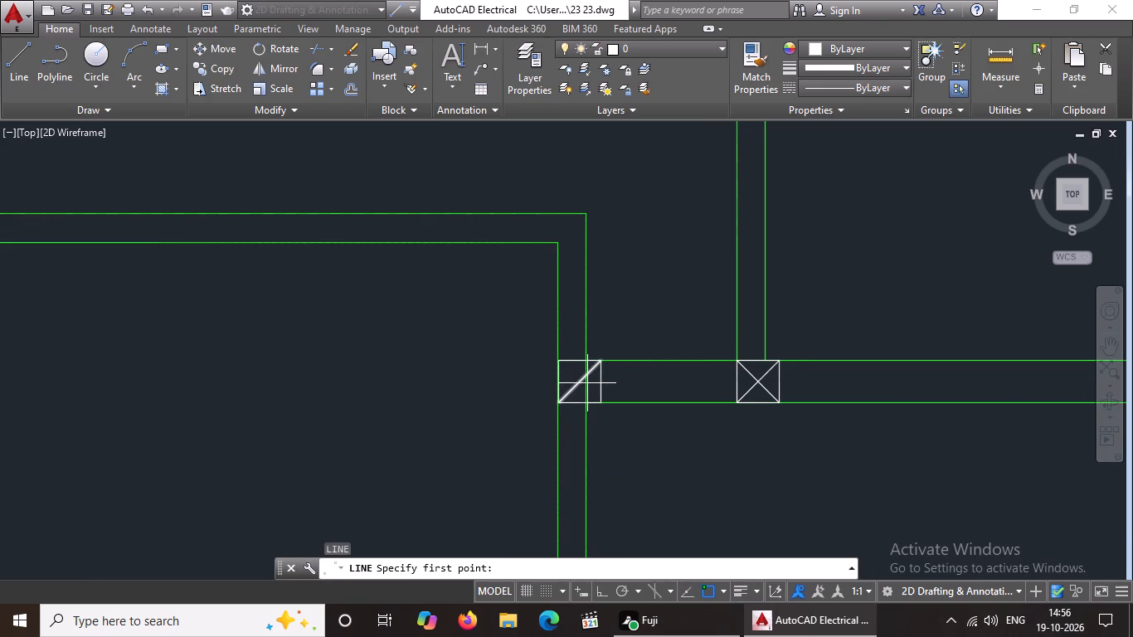
scroll(587, 383, up, 1)
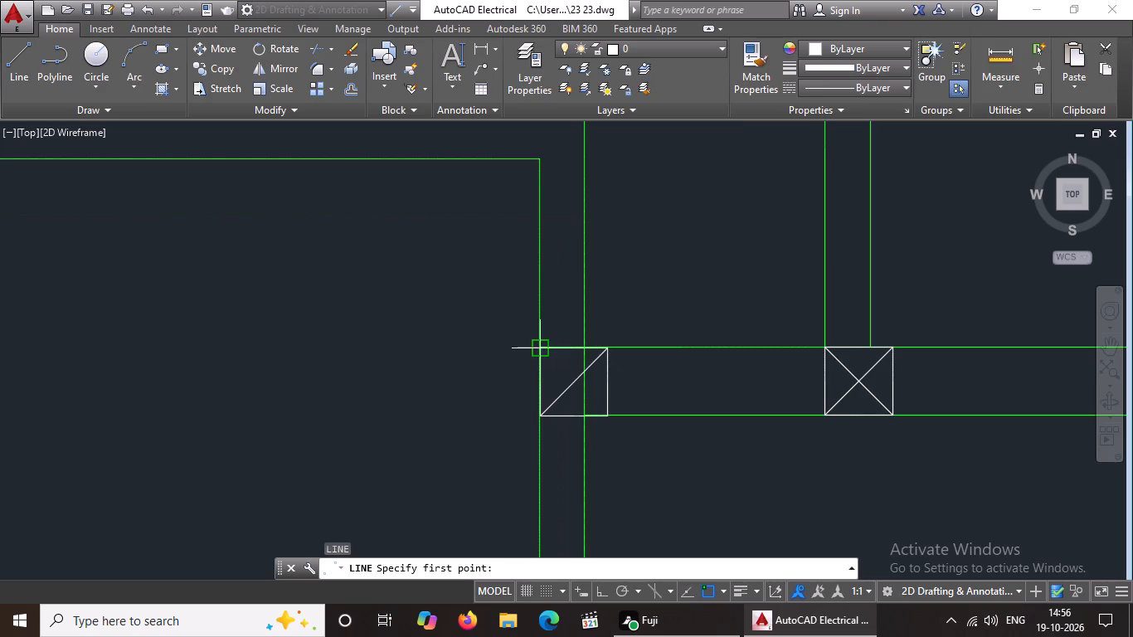
click(537, 350)
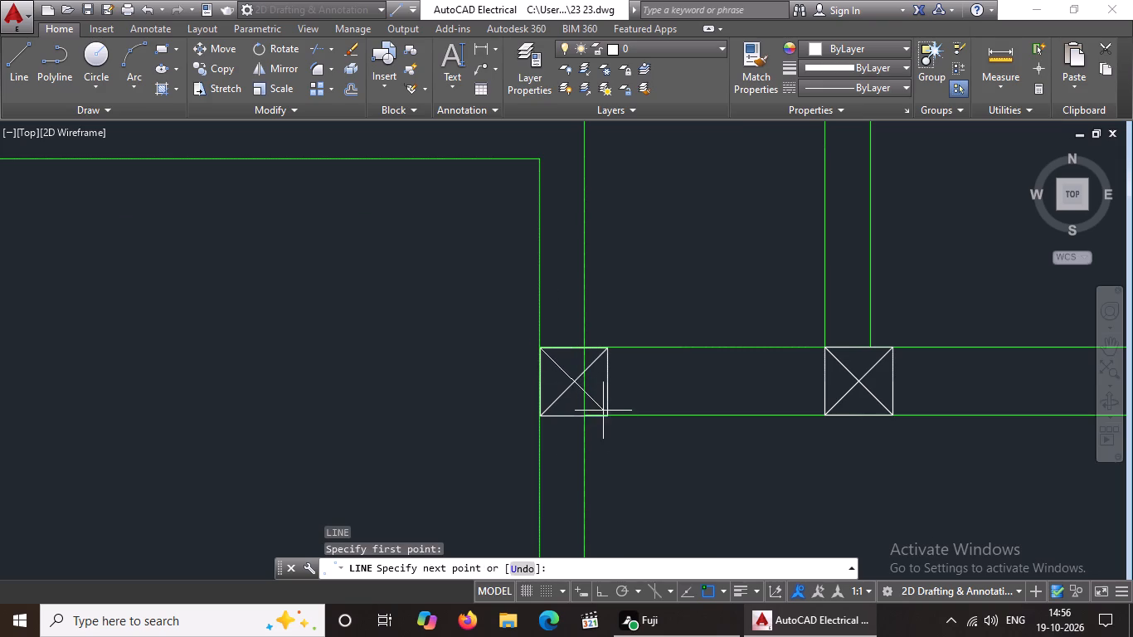
click(608, 415)
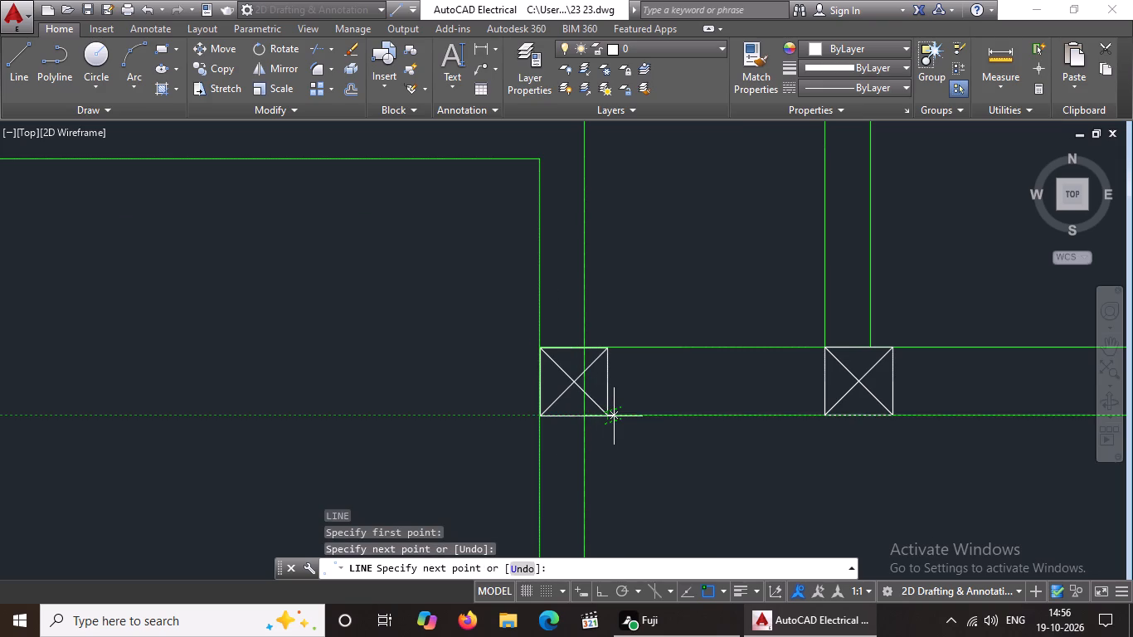
key(Escape)
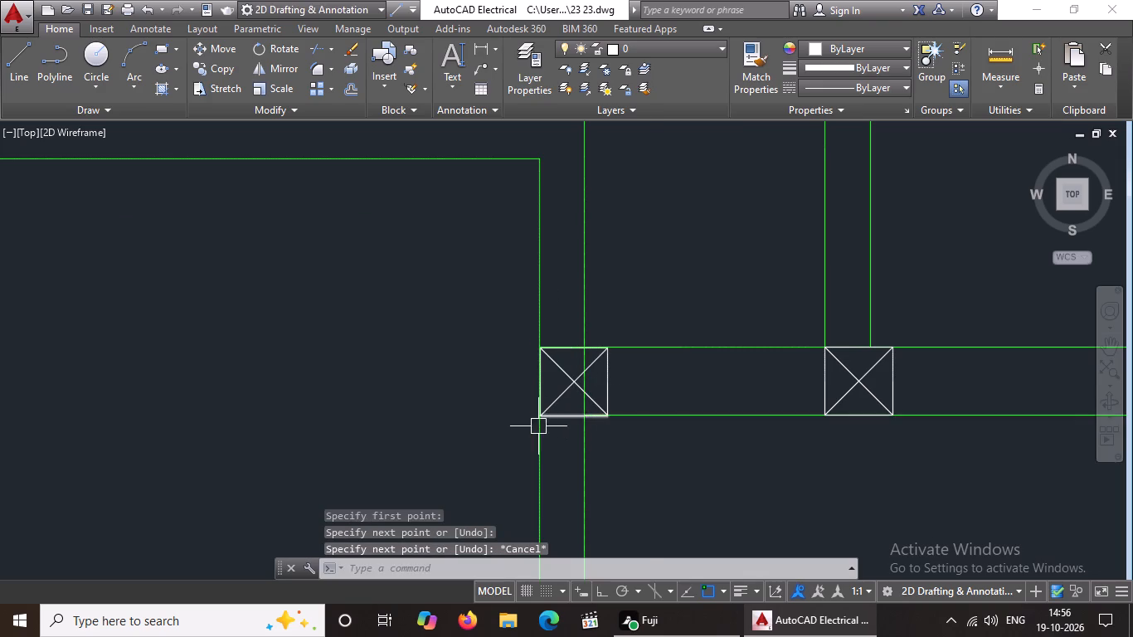
With Ortho on, move the cross-marked column at the long inner wall's west end north until its bottom edge meets the wall's lower line.
scroll(538, 426, up, 2)
click(463, 196)
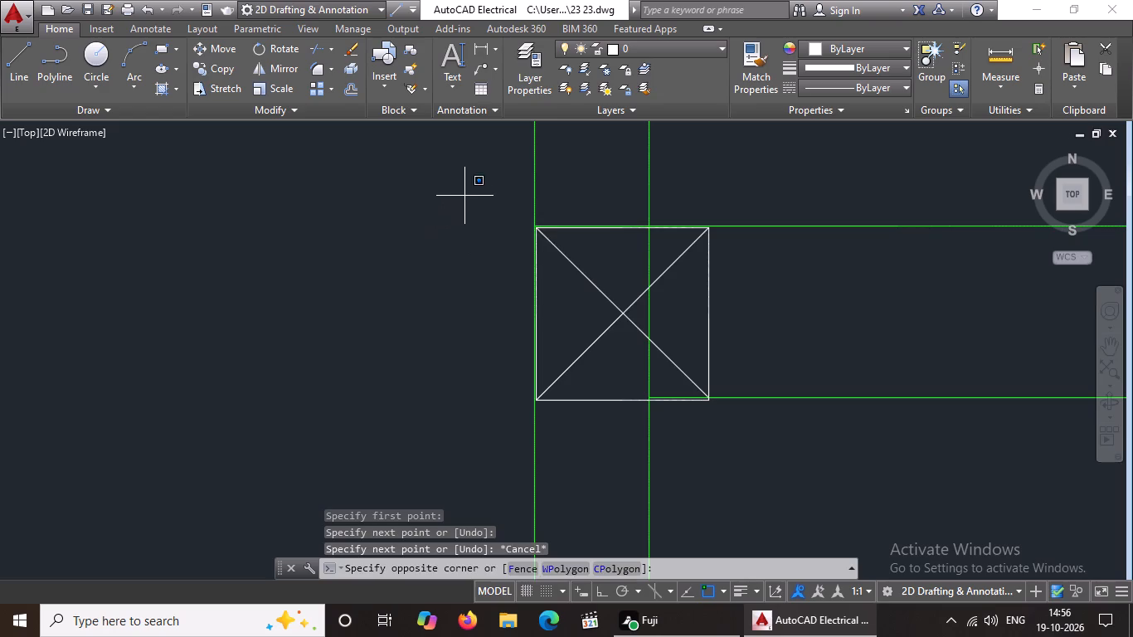
click(795, 425)
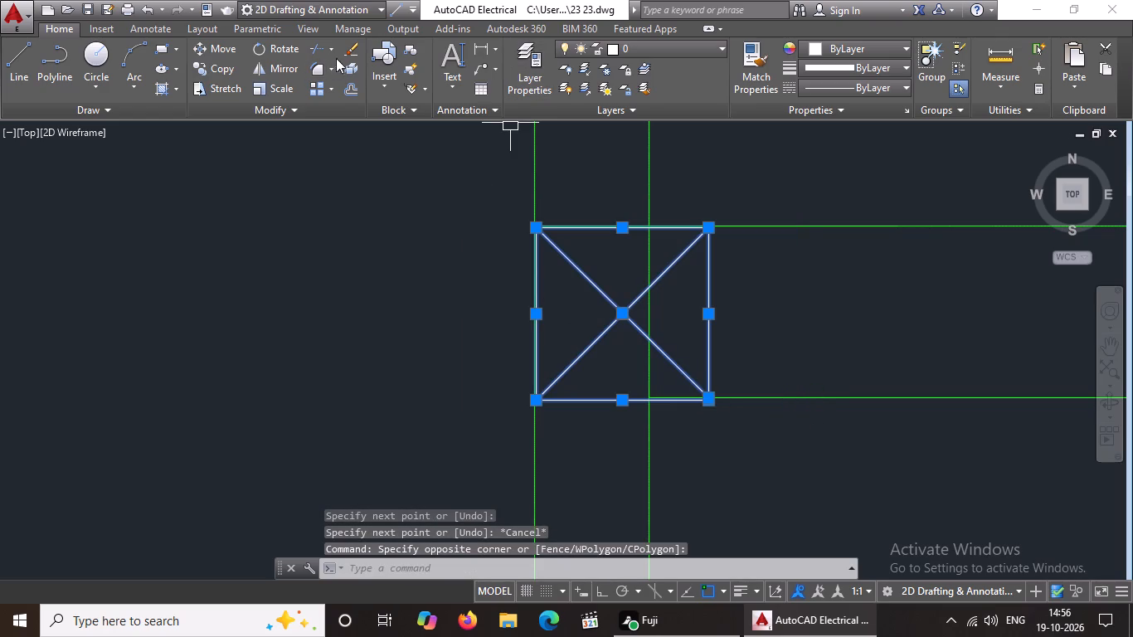
click(235, 47)
scroll(703, 416, up, 2)
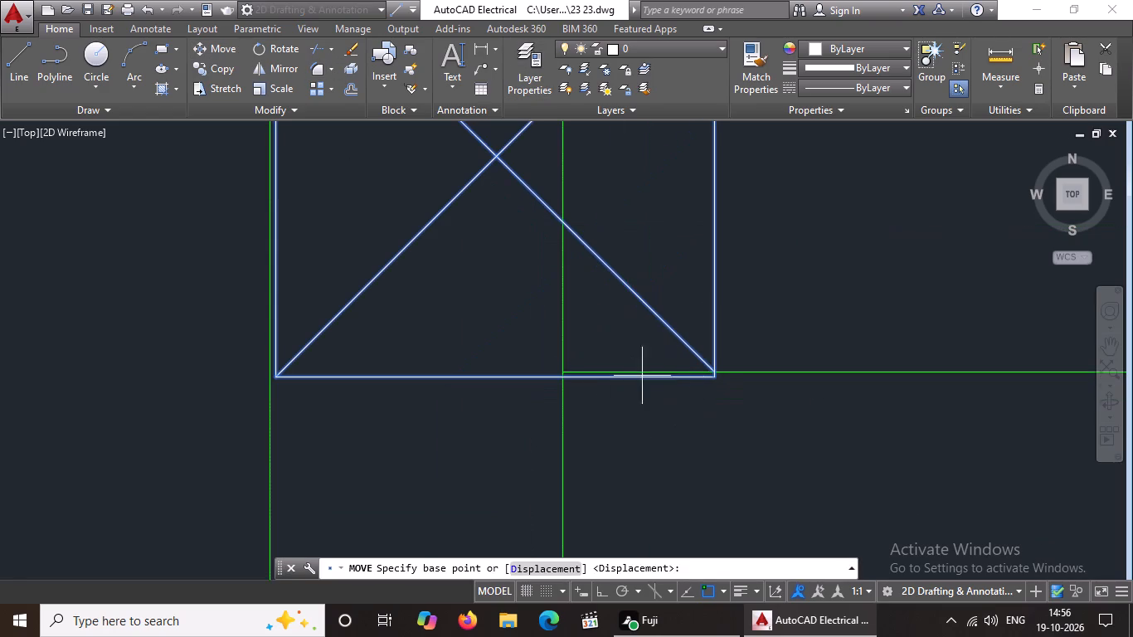
scroll(703, 377, up, 1)
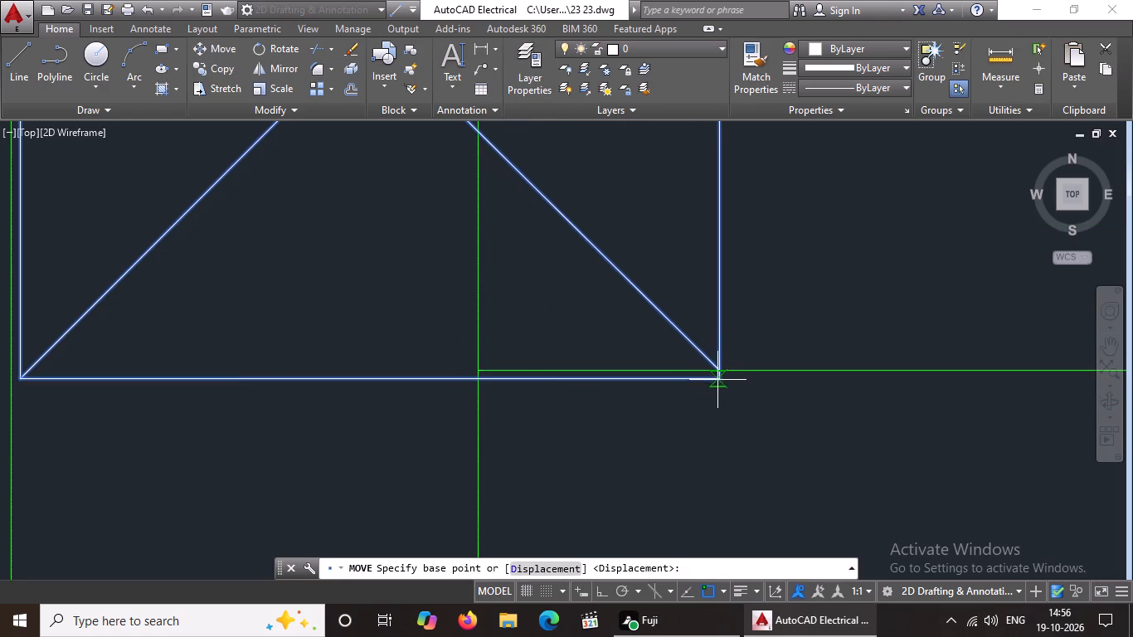
click(610, 591)
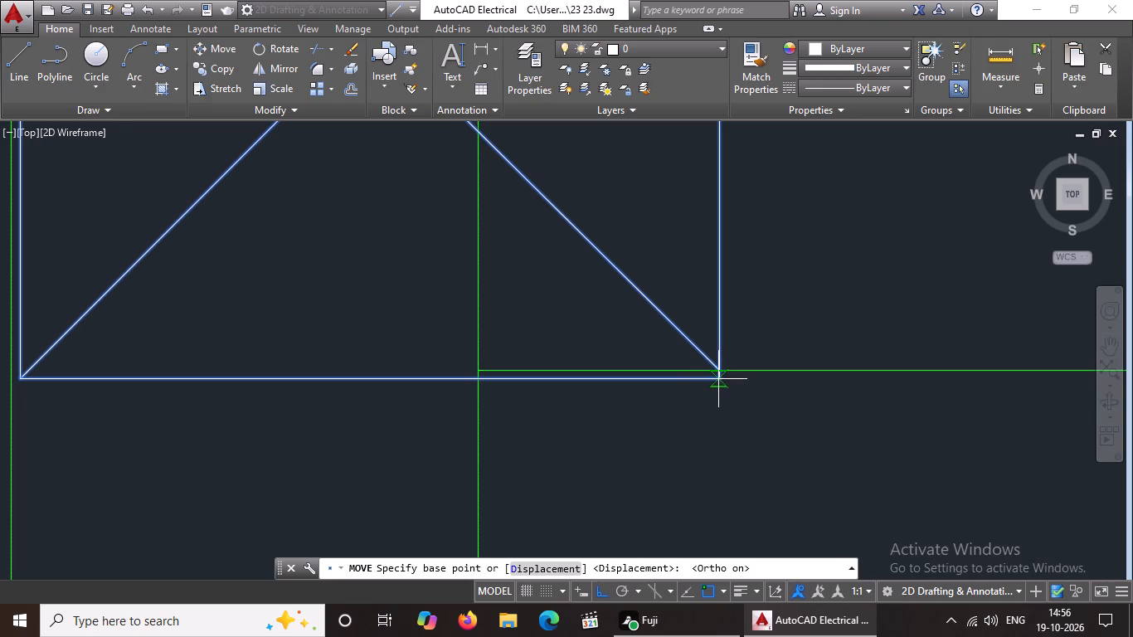
scroll(718, 379, up, 2)
click(717, 383)
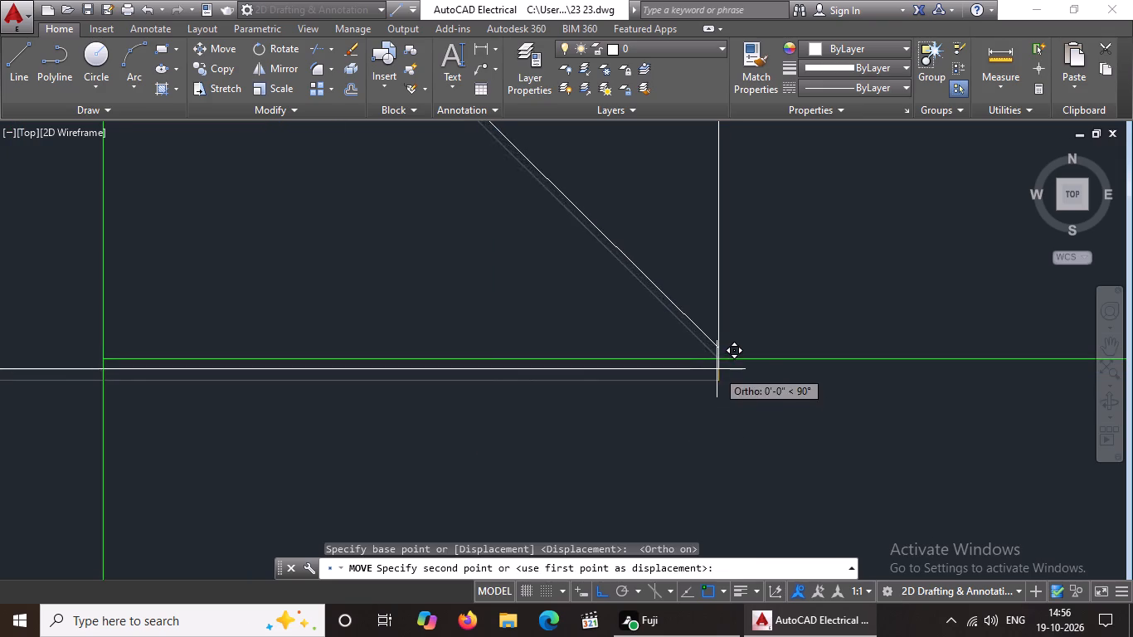
click(719, 360)
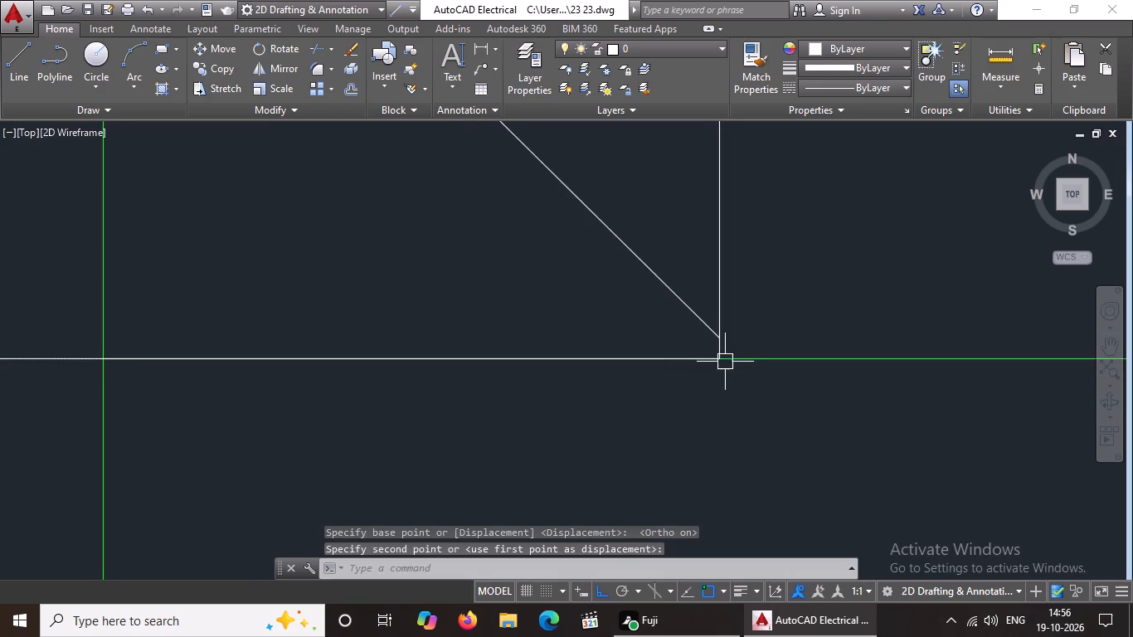
Move the same marked column west so its upper-left corner sits on the outer green line of the adjoining vertical wall.
scroll(725, 362, down, 4)
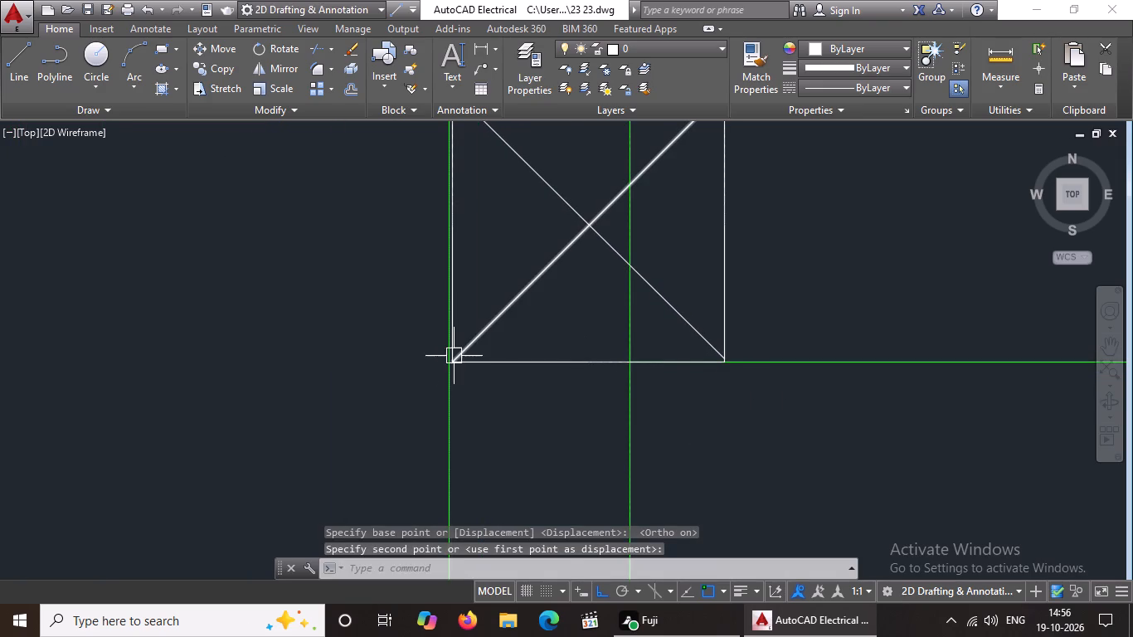
scroll(467, 359, down, 1)
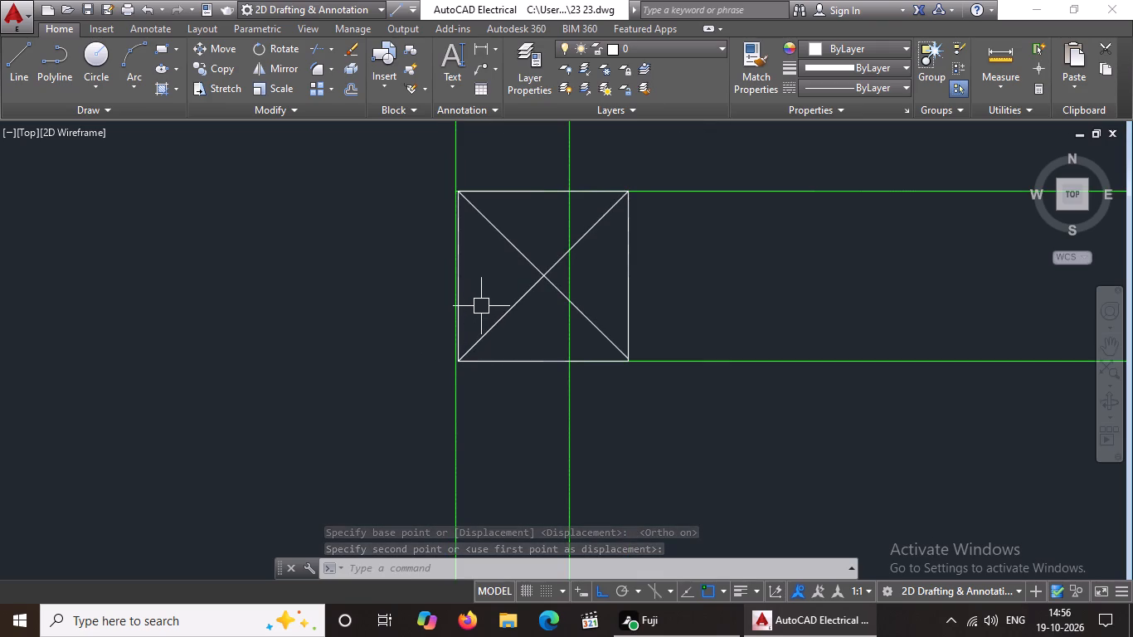
middle_drag(481, 321, 481, 347)
drag(406, 177, 542, 269)
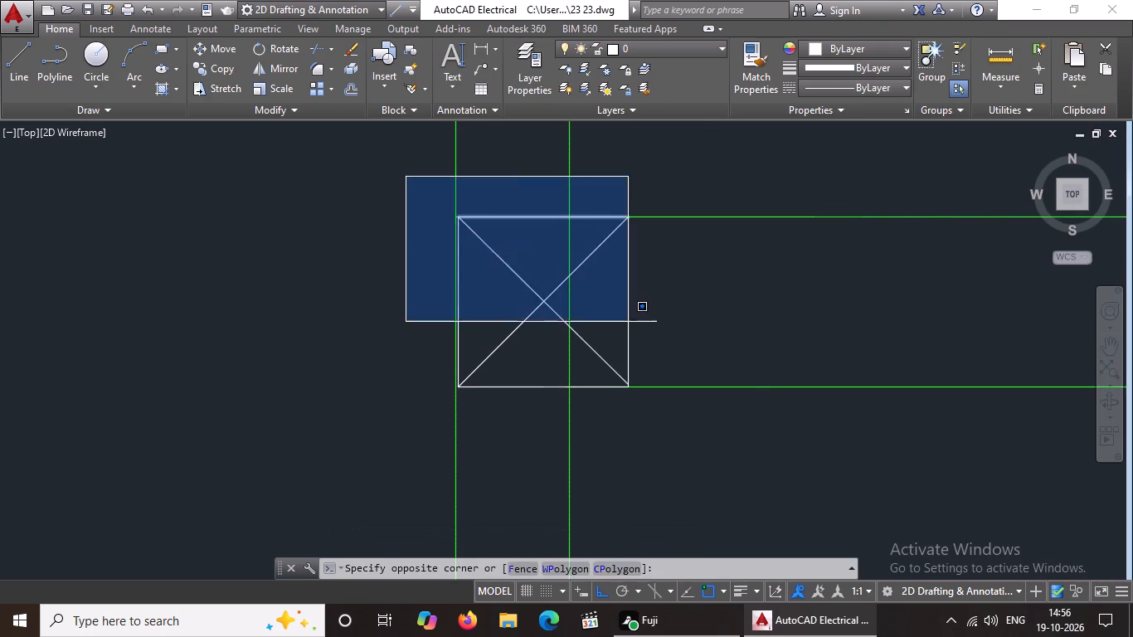
click(758, 456)
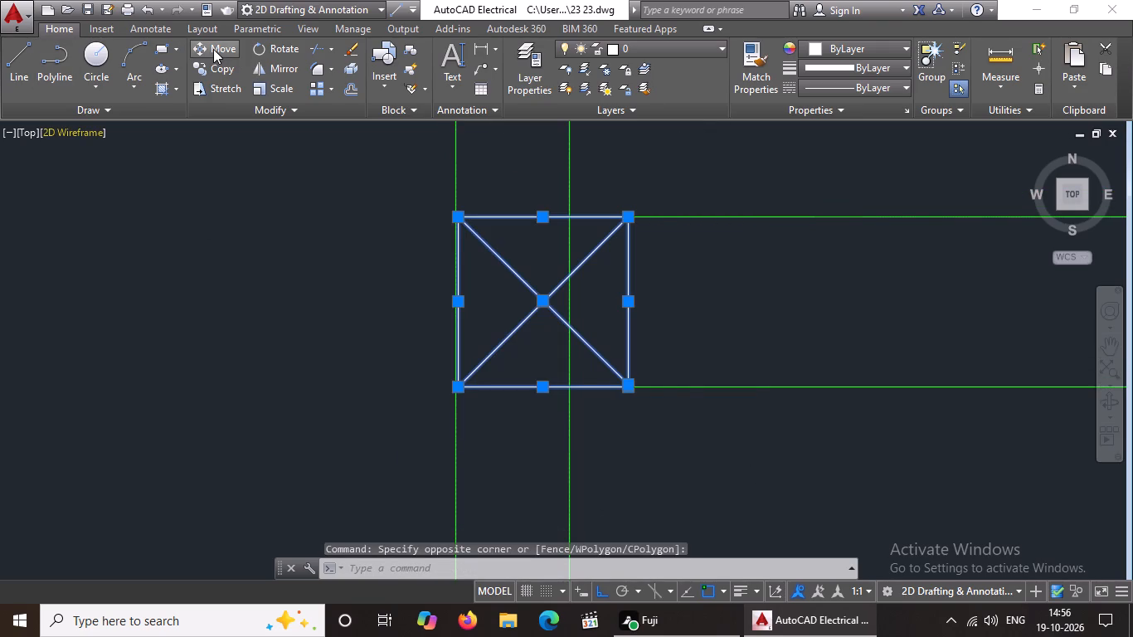
click(213, 49)
scroll(442, 185, up, 2)
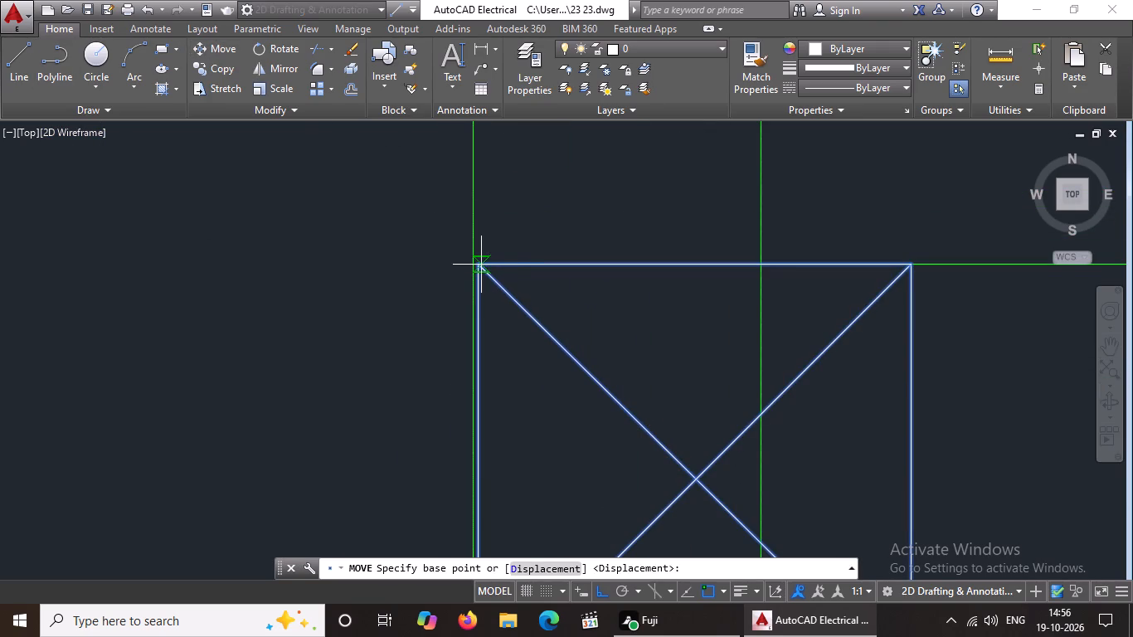
scroll(481, 265, up, 2)
click(469, 258)
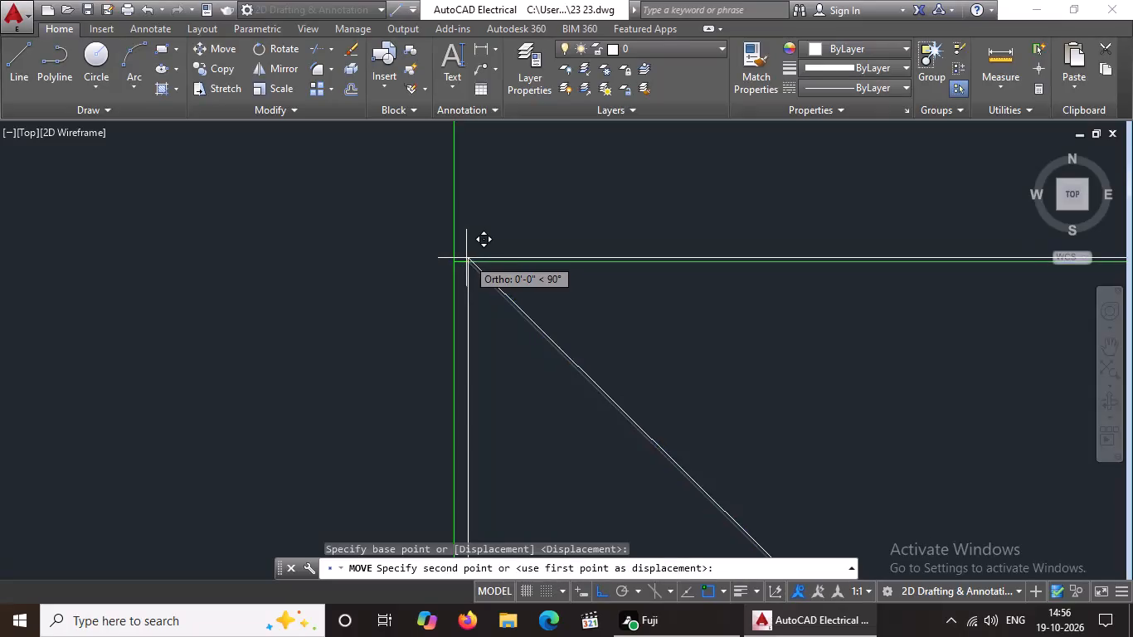
click(454, 263)
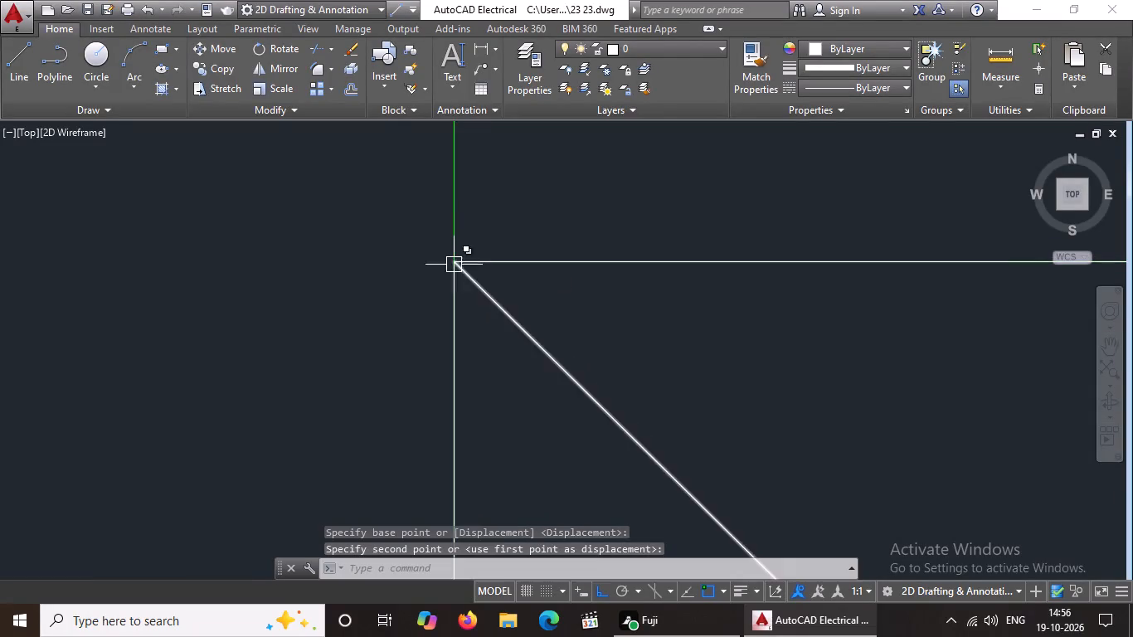
scroll(472, 261, down, 5)
key(Escape)
Draw a horizontal centreline in the bottom outer wall from the southwest corner column's centre to the second column's centre.
scroll(546, 272, down, 4)
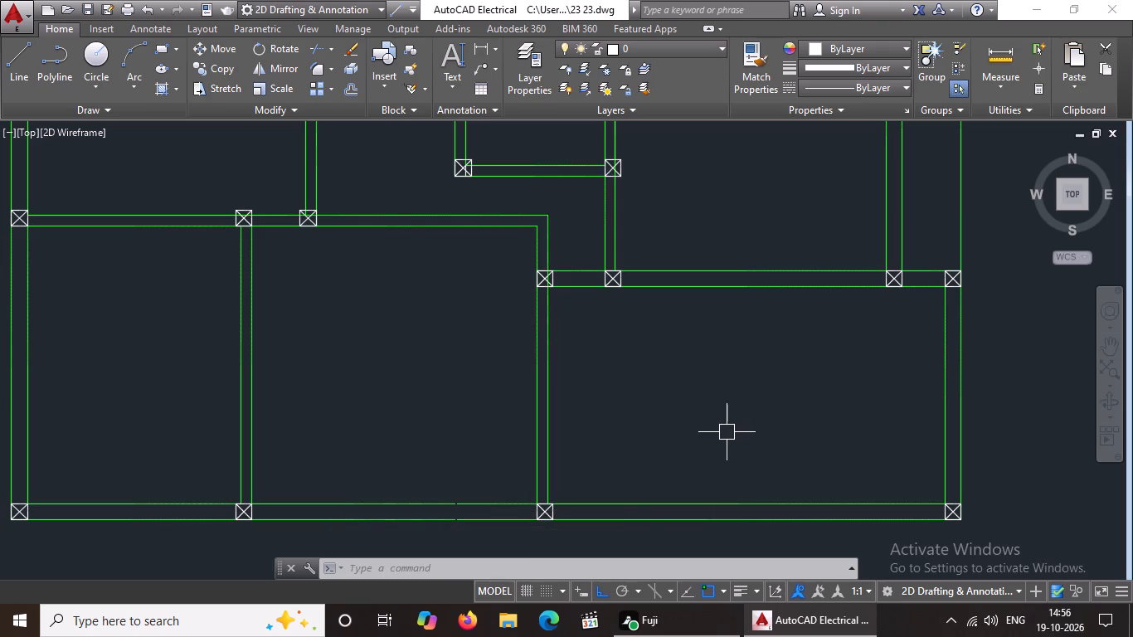
middle_drag(683, 468, 727, 436)
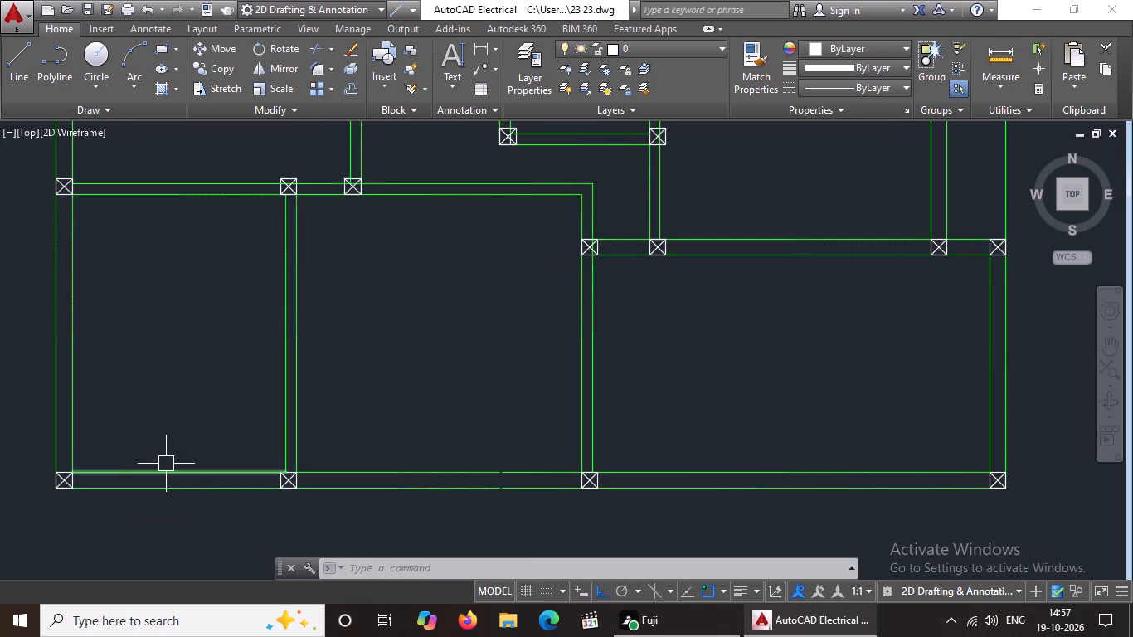
key(Escape)
key(l)
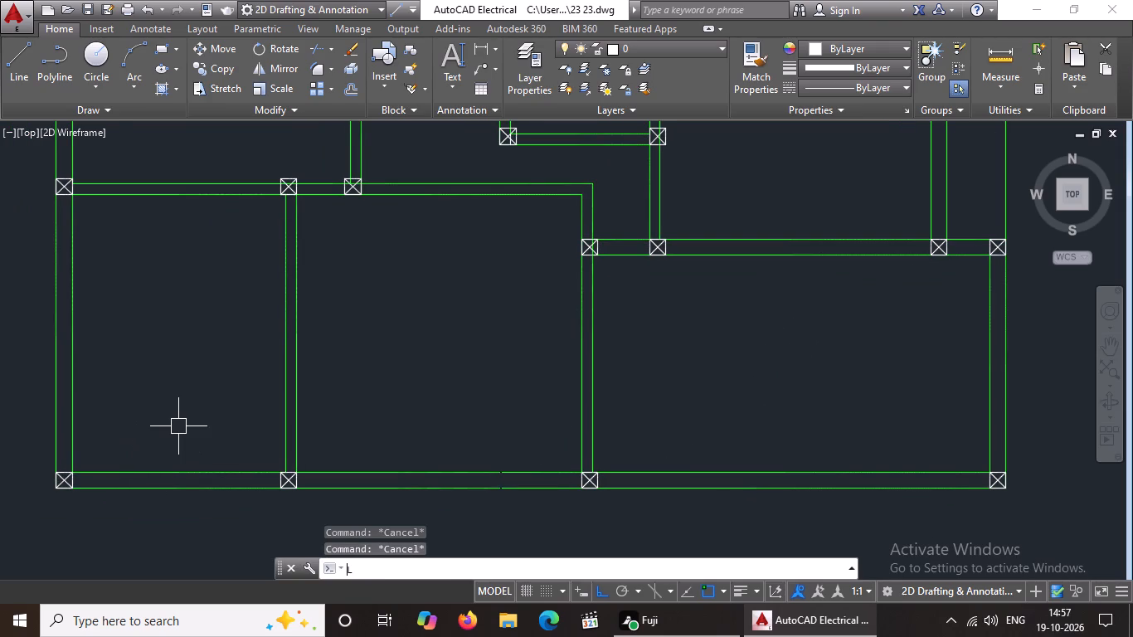
key(Return)
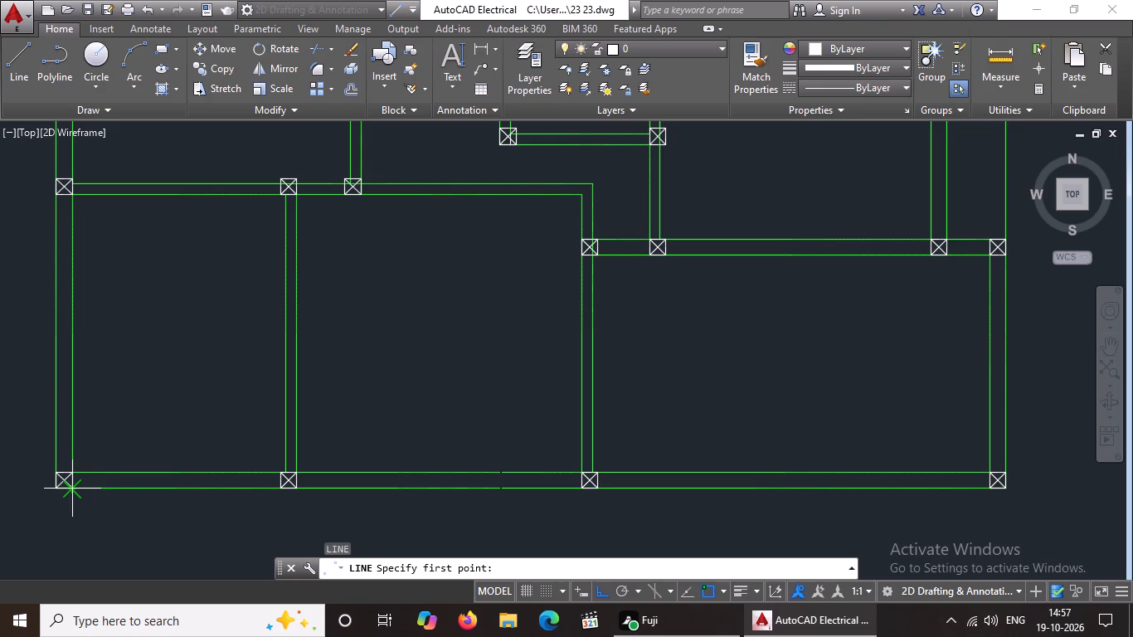
scroll(65, 489, up, 2)
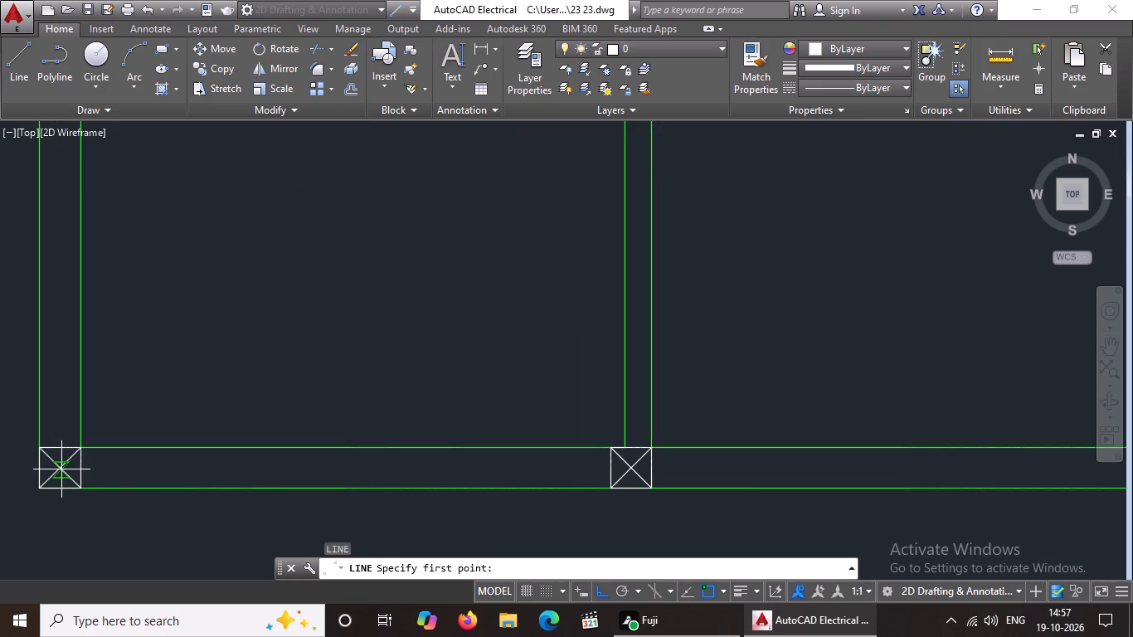
drag(61, 466, 134, 458)
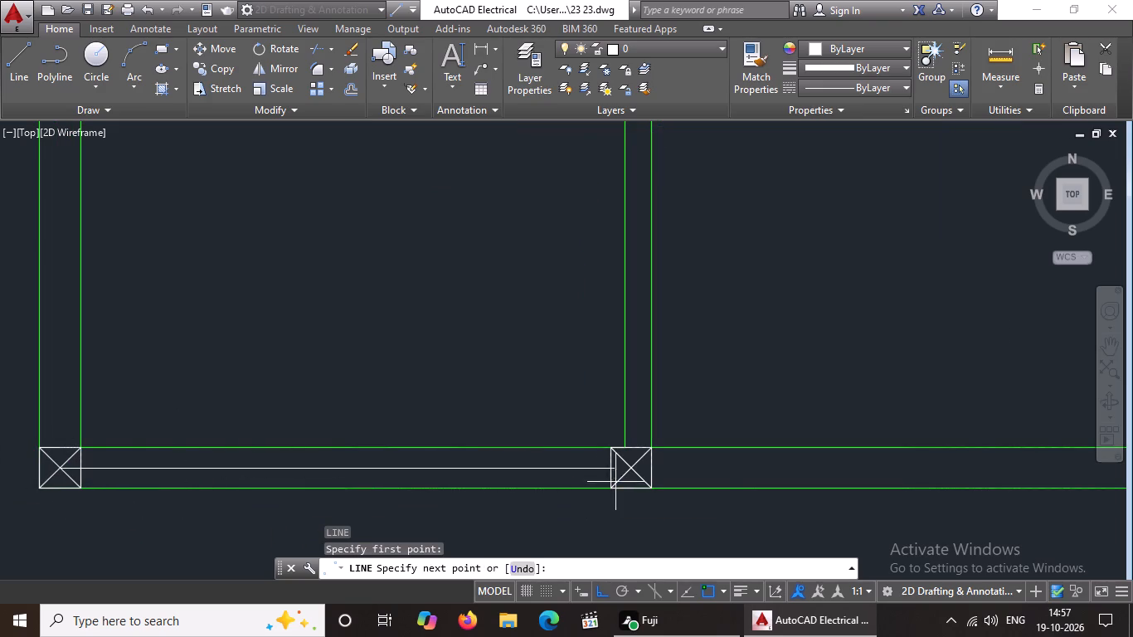
scroll(638, 469, up, 3)
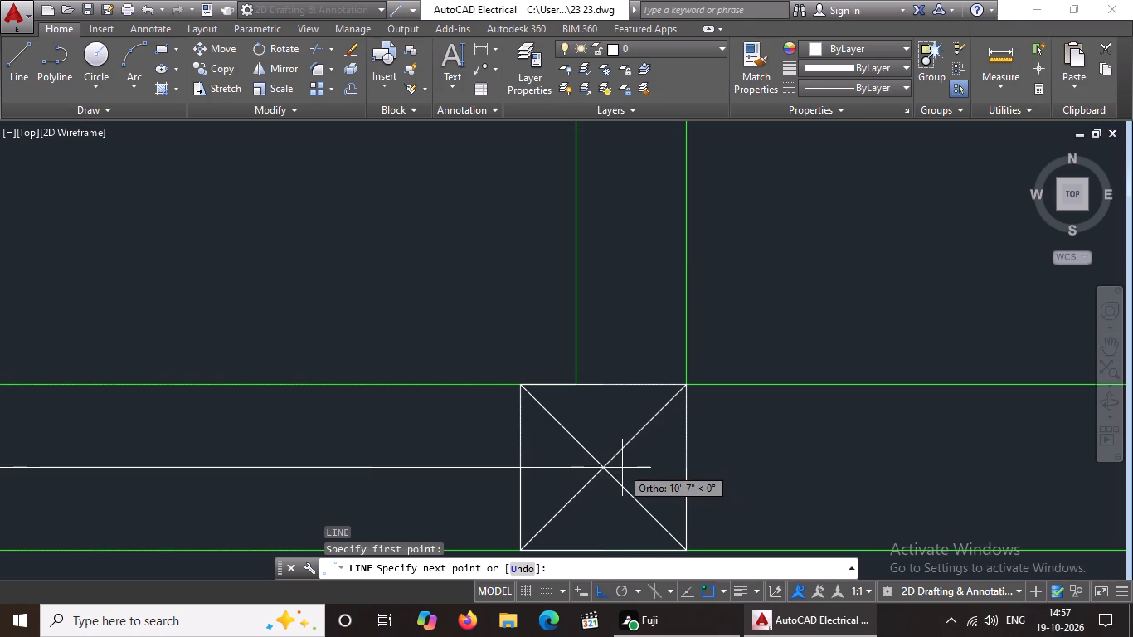
click(603, 467)
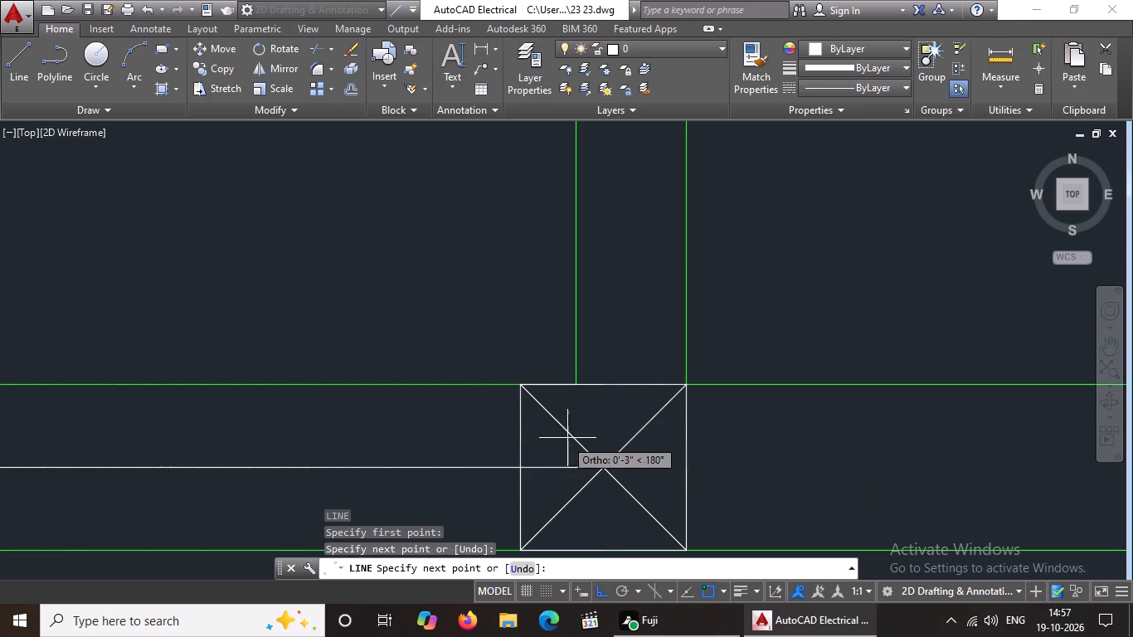
Continue the bottom wall centreline east from the second column's centre to the third column's centre.
scroll(579, 435, down, 5)
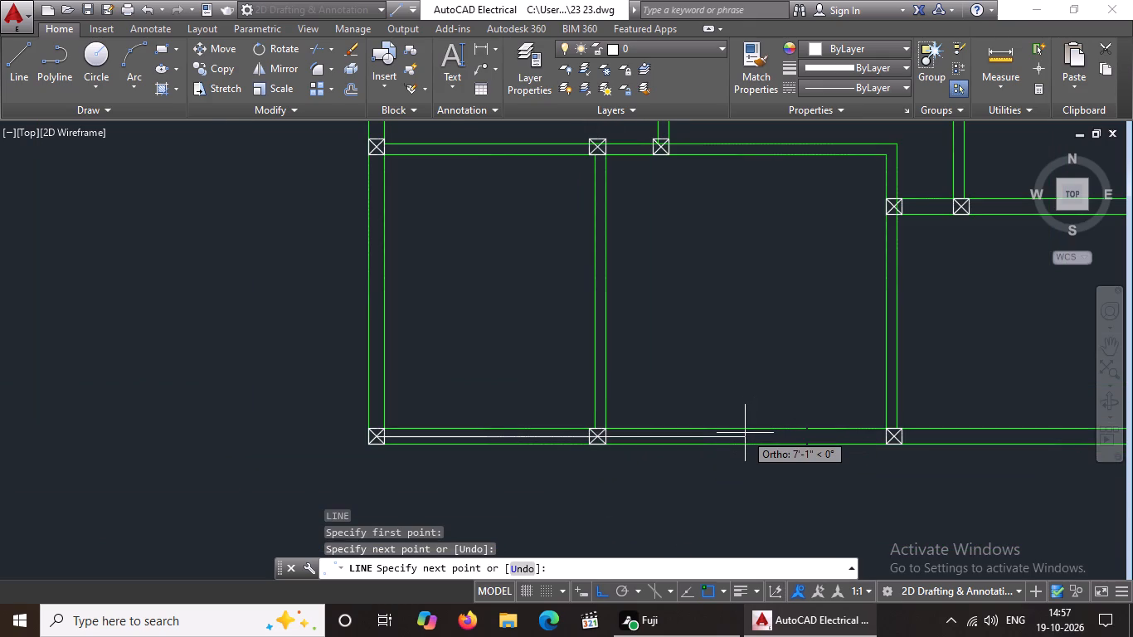
middle_drag(744, 432, 722, 436)
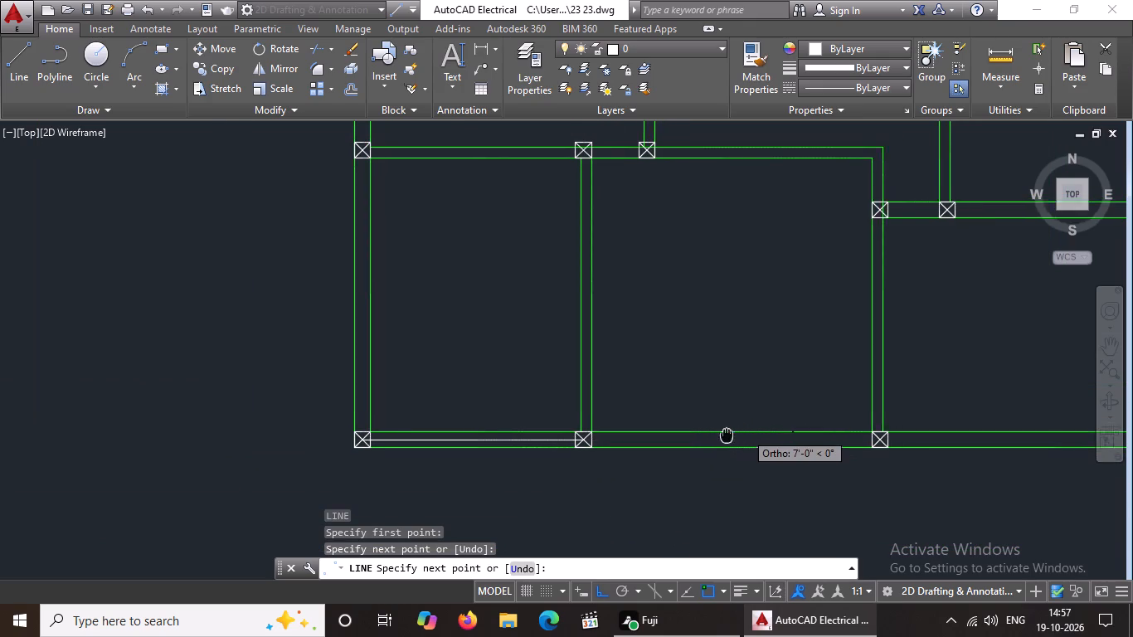
middle_drag(722, 436, 469, 460)
scroll(593, 456, up, 4)
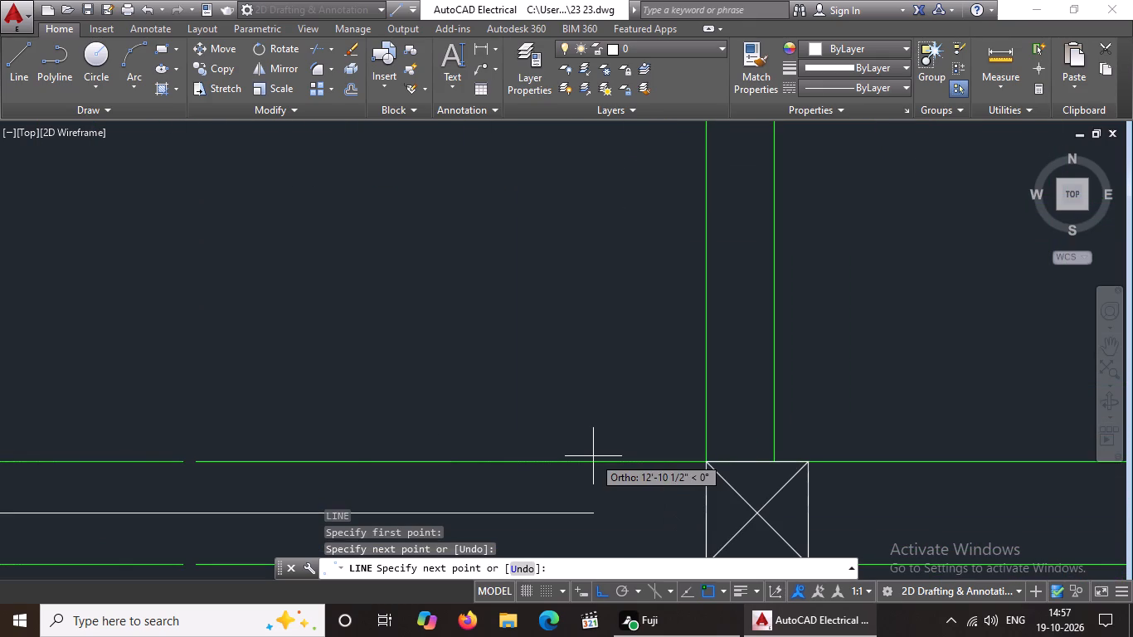
scroll(597, 460, down, 1)
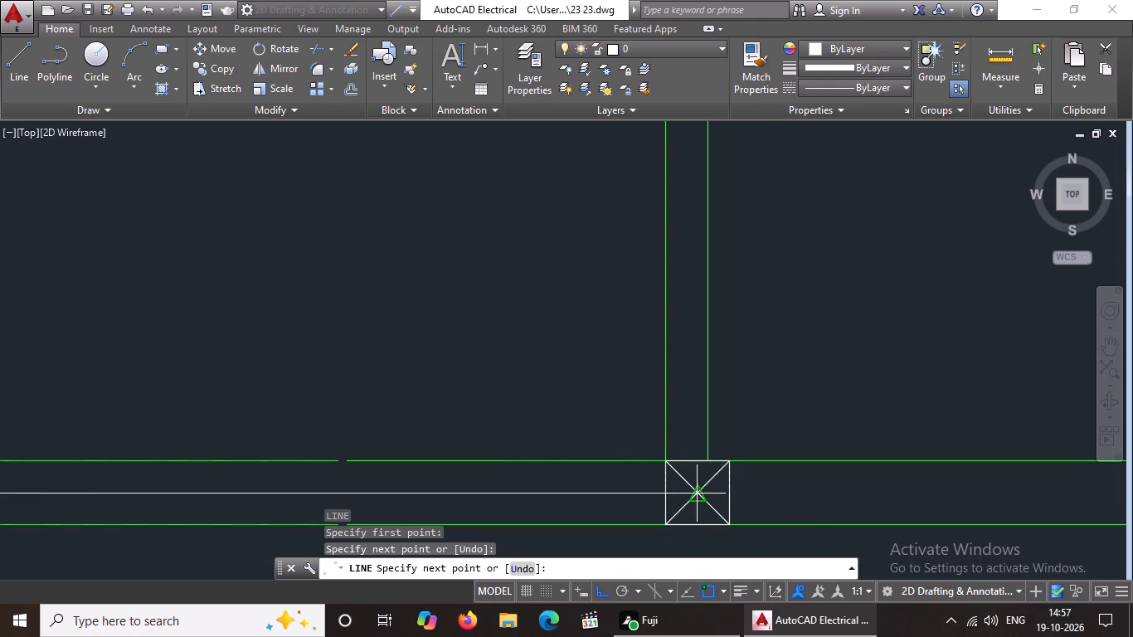
click(703, 491)
key(Escape)
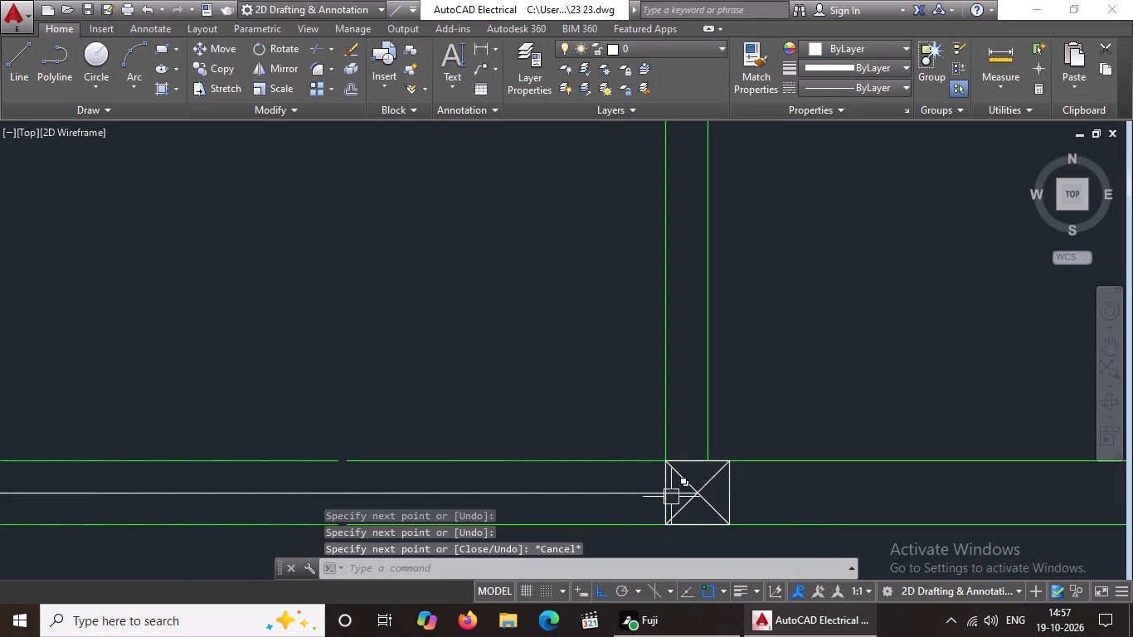
Extend both green lines of the bottom outer wall across the small gap between the second and third columns.
middle_drag(596, 467, 621, 401)
key(Escape)
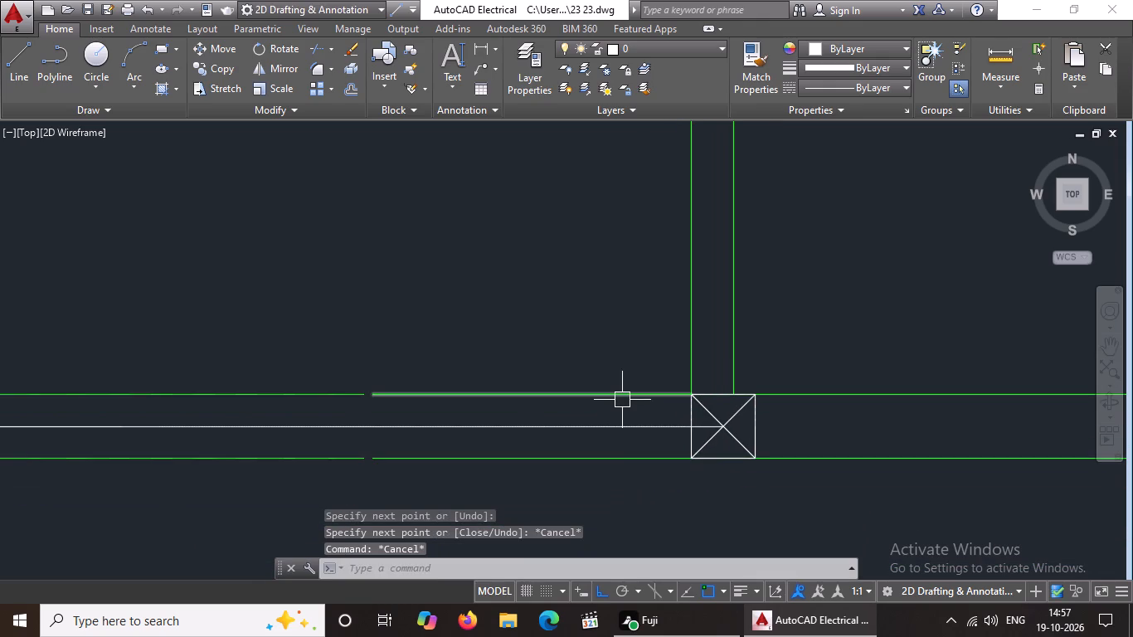
text(EX)
key(space)
key(space)
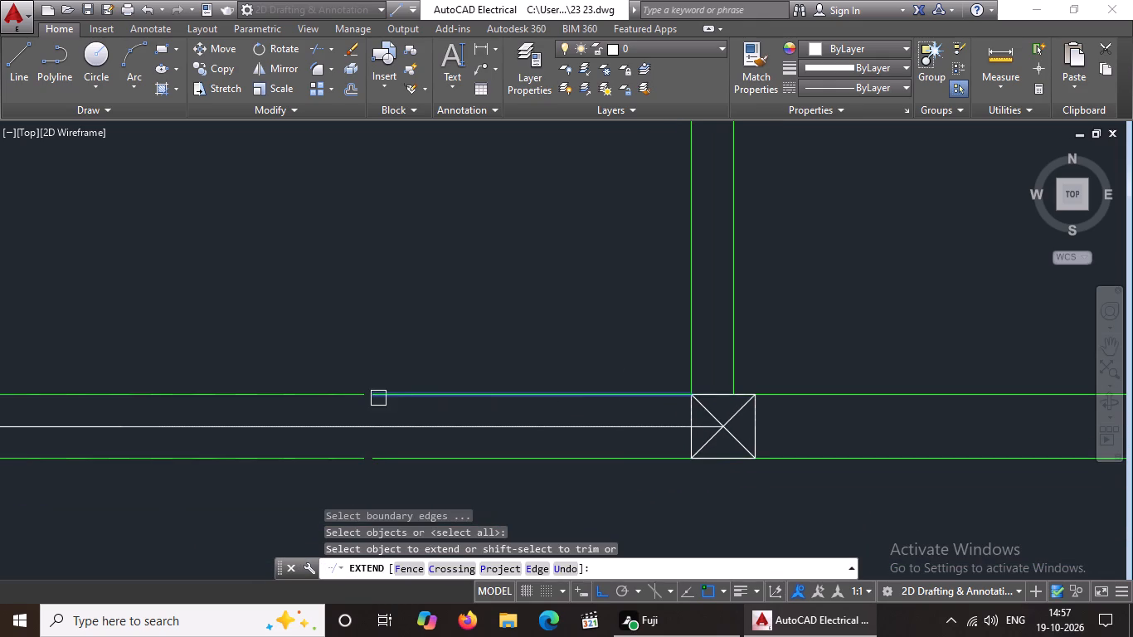
click(348, 391)
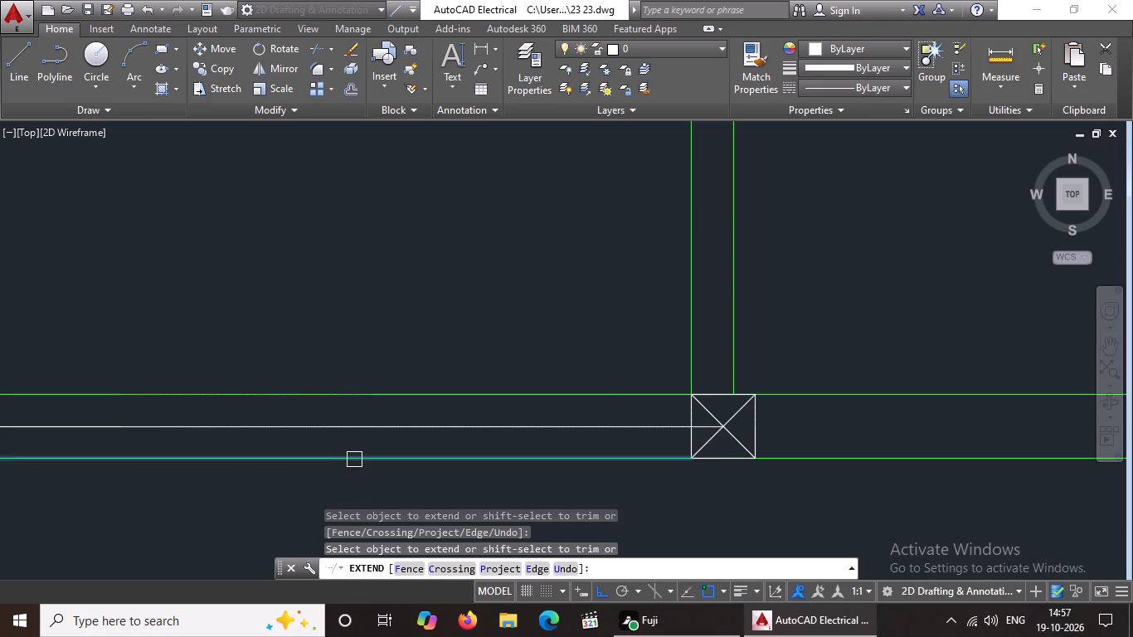
click(355, 459)
scroll(368, 459, down, 6)
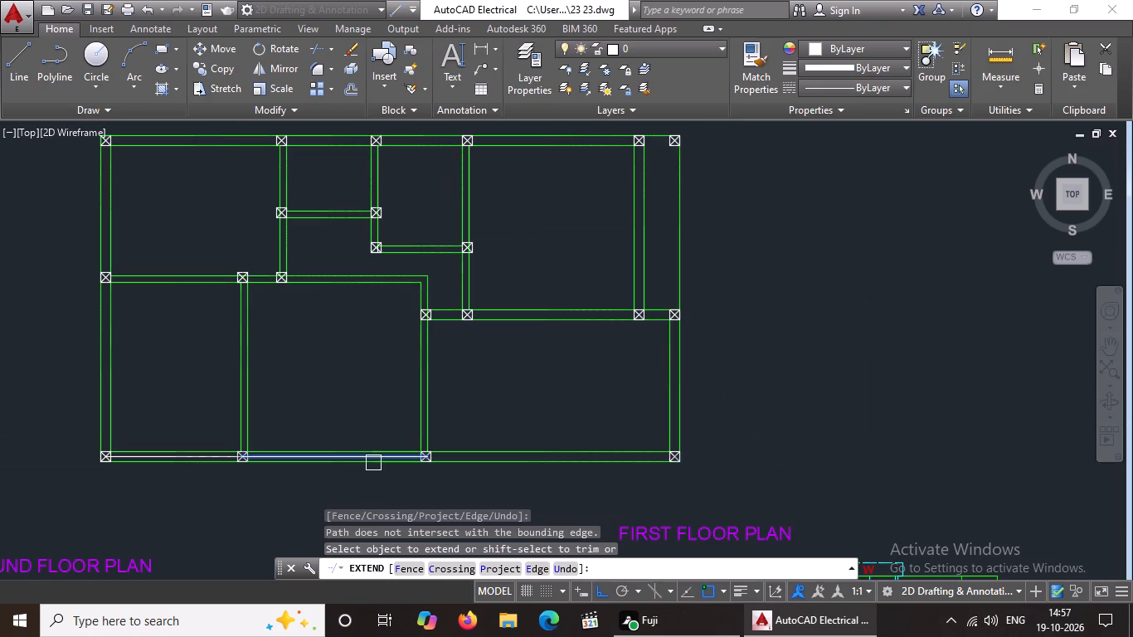
key(Escape)
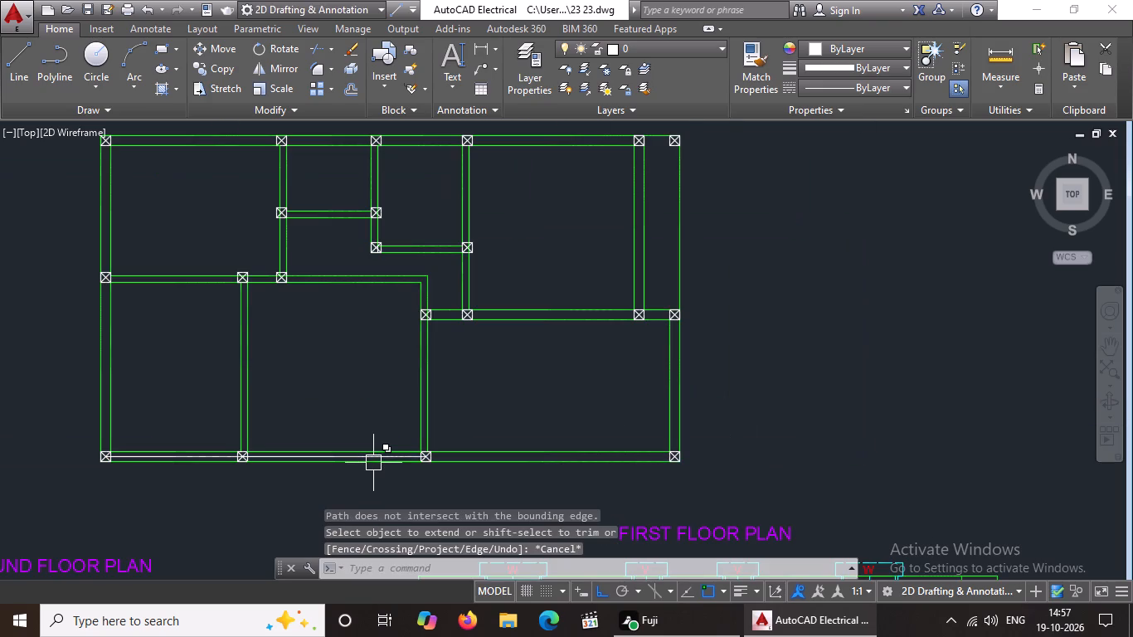
Draw a horizontal centreline in the bottom outer wall from the third column's centre to the southeast corner column's centre.
key(l)
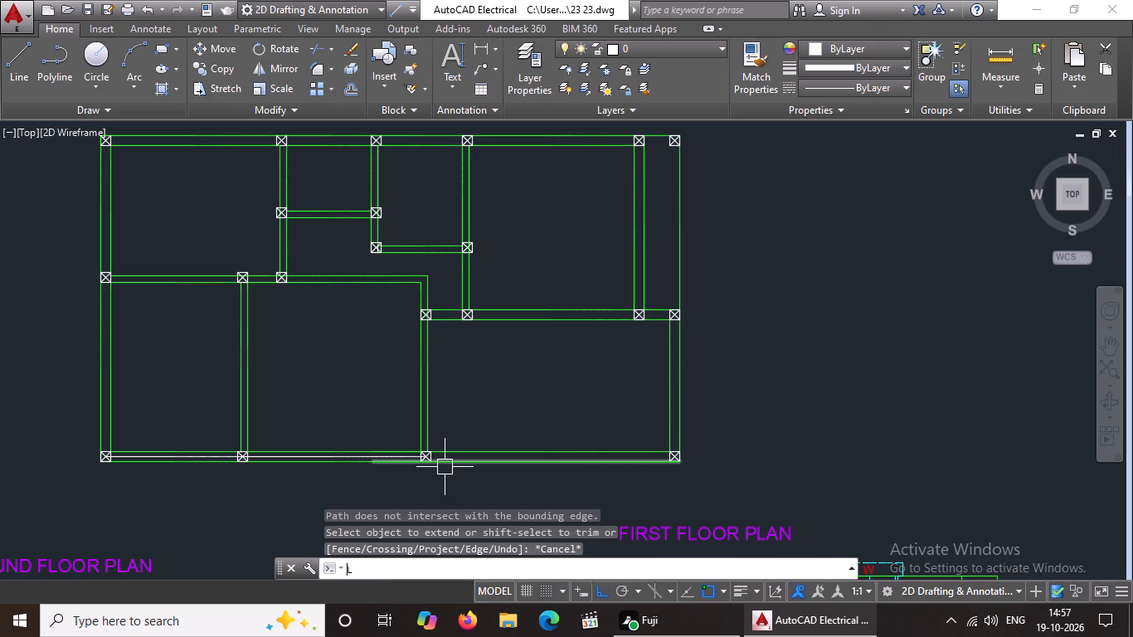
key(Return)
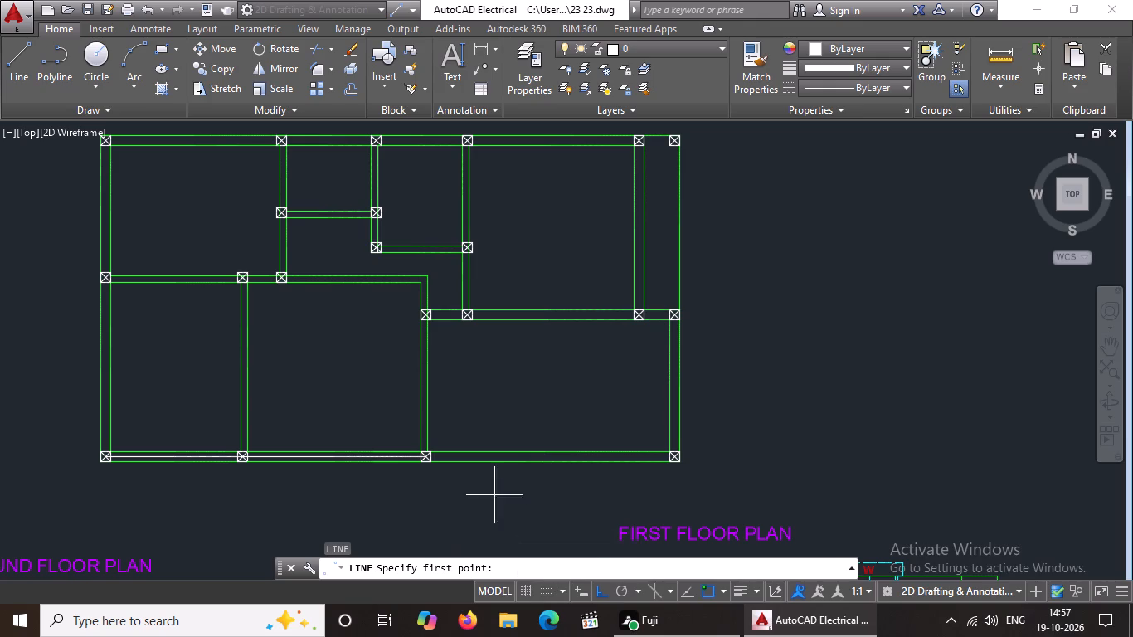
scroll(421, 459, up, 2)
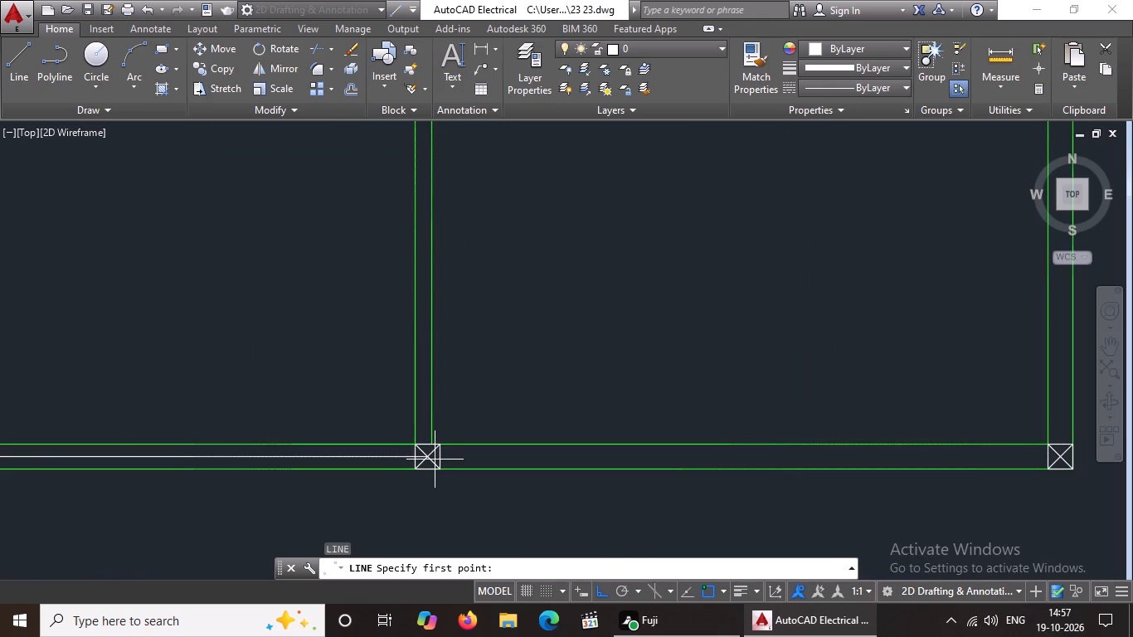
scroll(435, 462, up, 3)
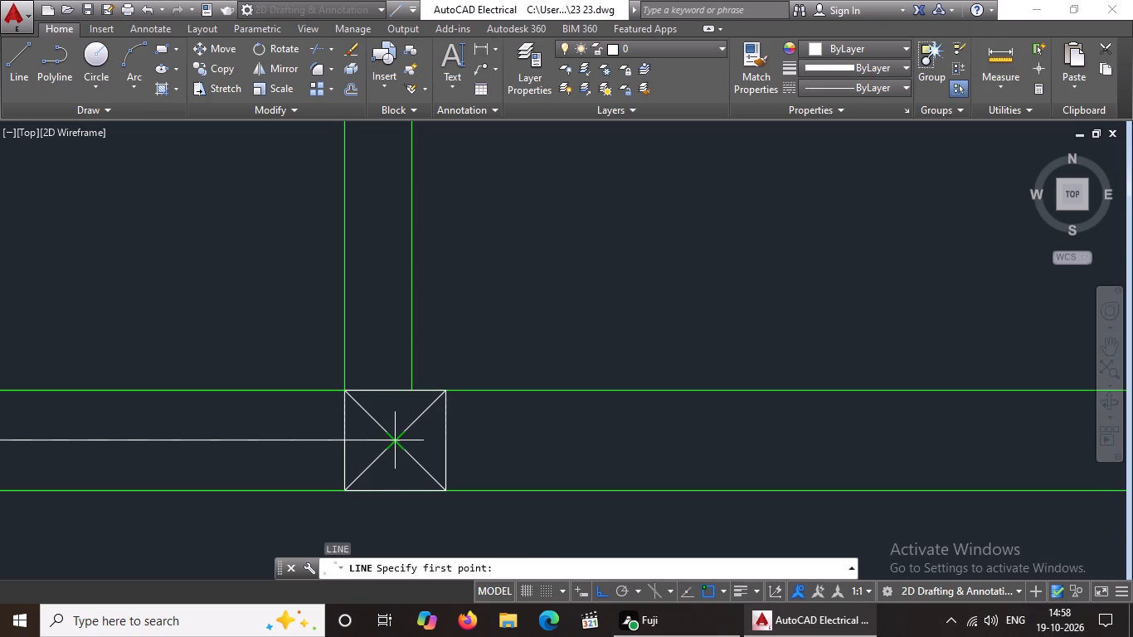
click(400, 442)
scroll(516, 445, down, 3)
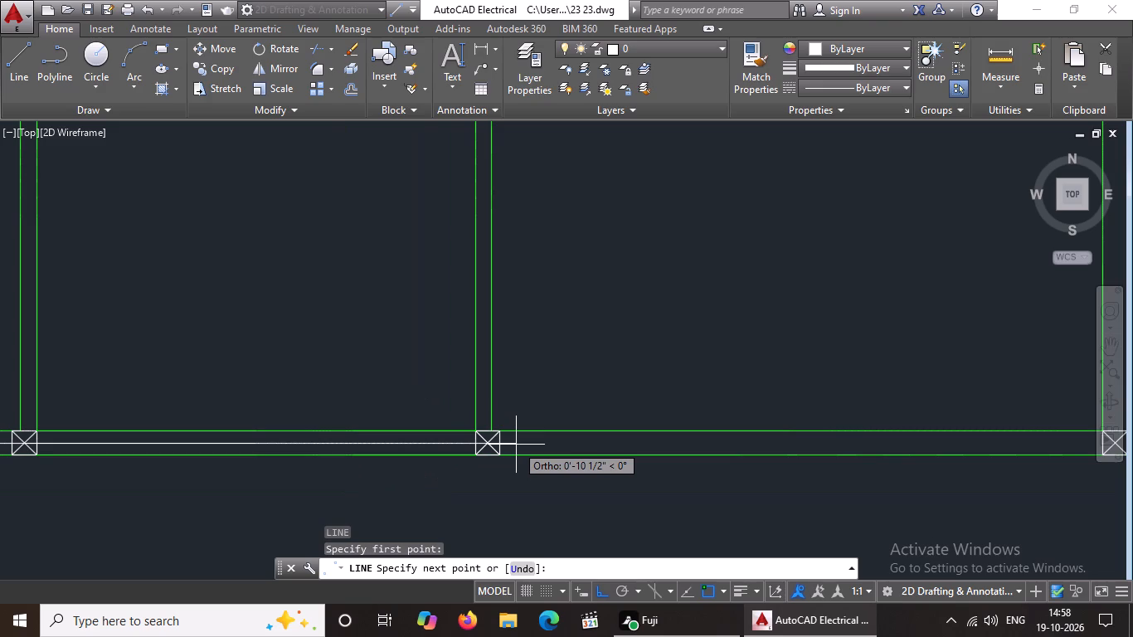
middle_drag(516, 445, 387, 481)
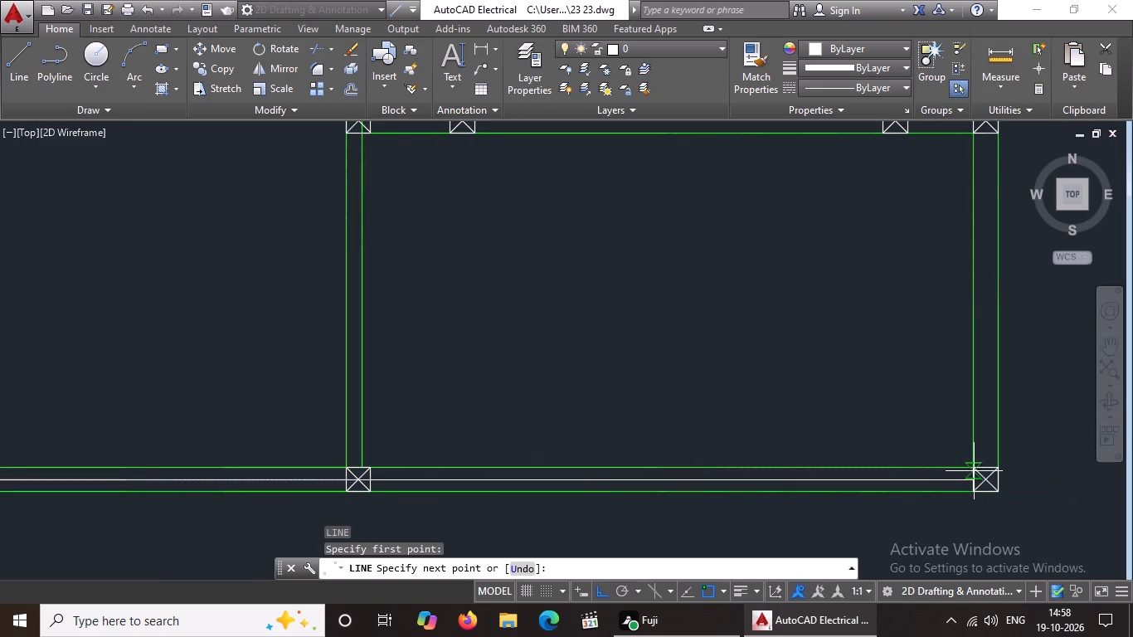
scroll(991, 481, up, 3)
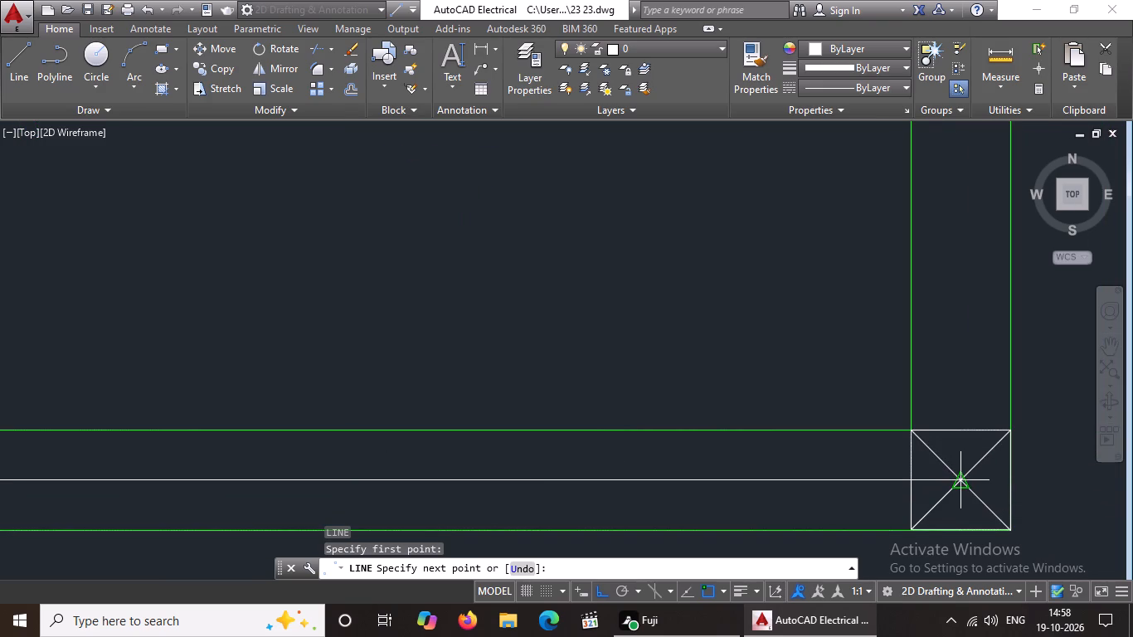
click(957, 484)
Continue the centreline north along the east outer wall through the intermediate column's centre to the northeast corner column's centre.
scroll(966, 479, down, 6)
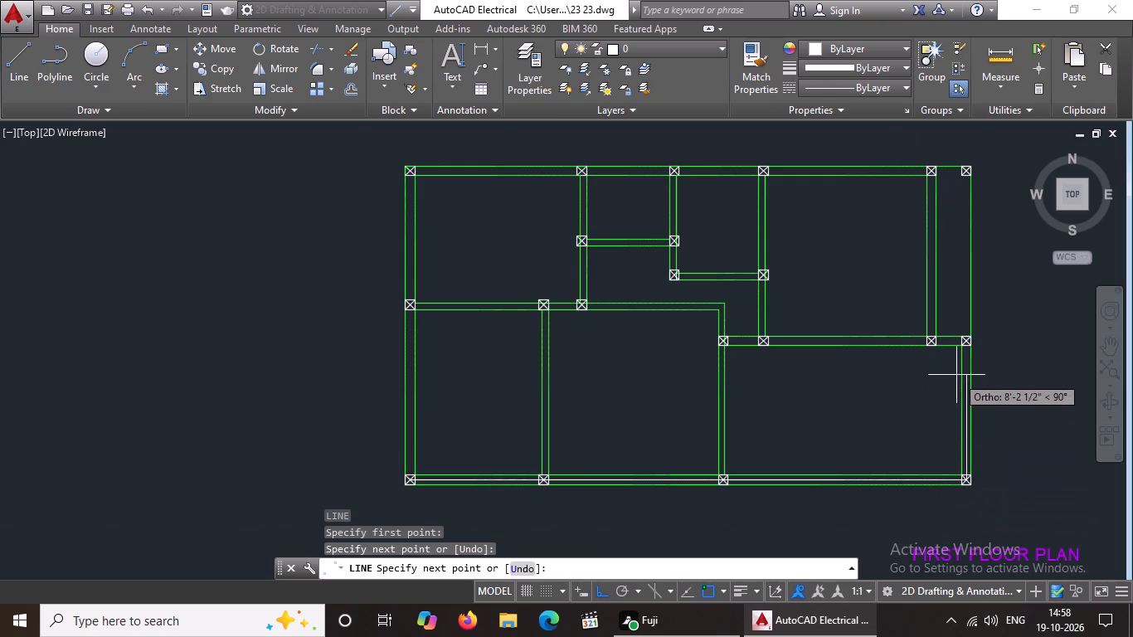
middle_drag(963, 402, 967, 563)
scroll(980, 487, up, 4)
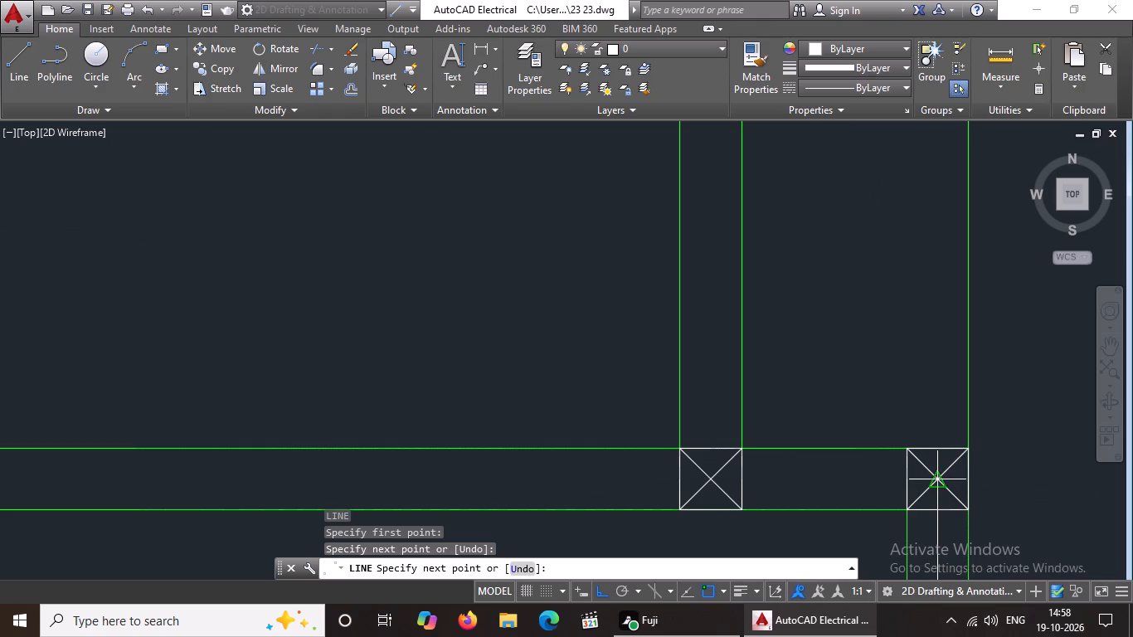
click(939, 481)
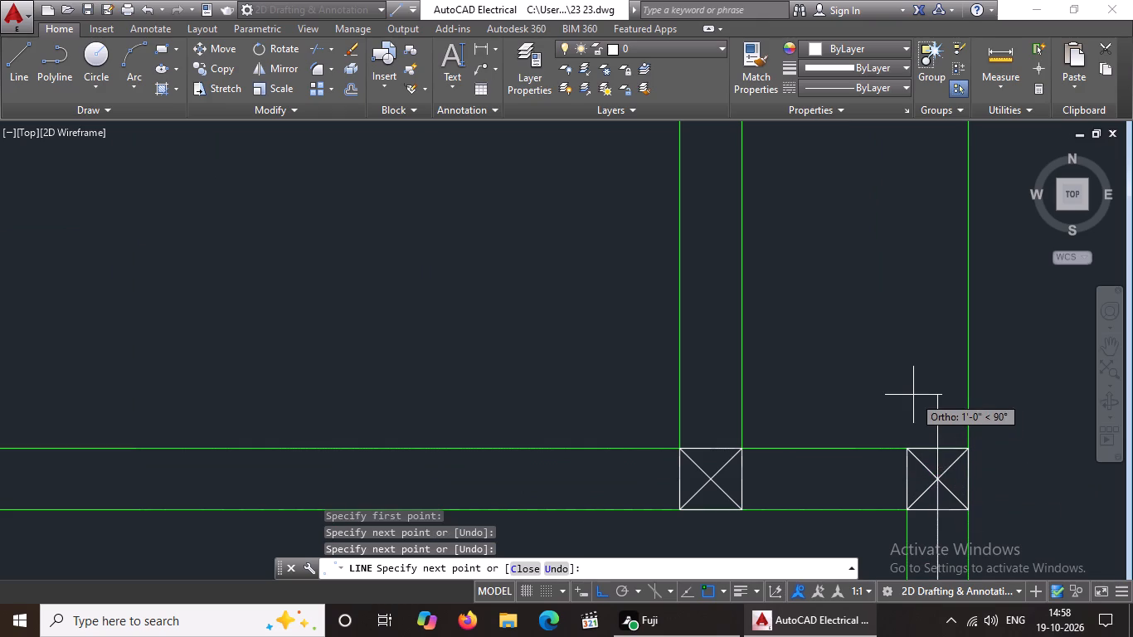
middle_drag(913, 407, 913, 476)
scroll(901, 401, down, 5)
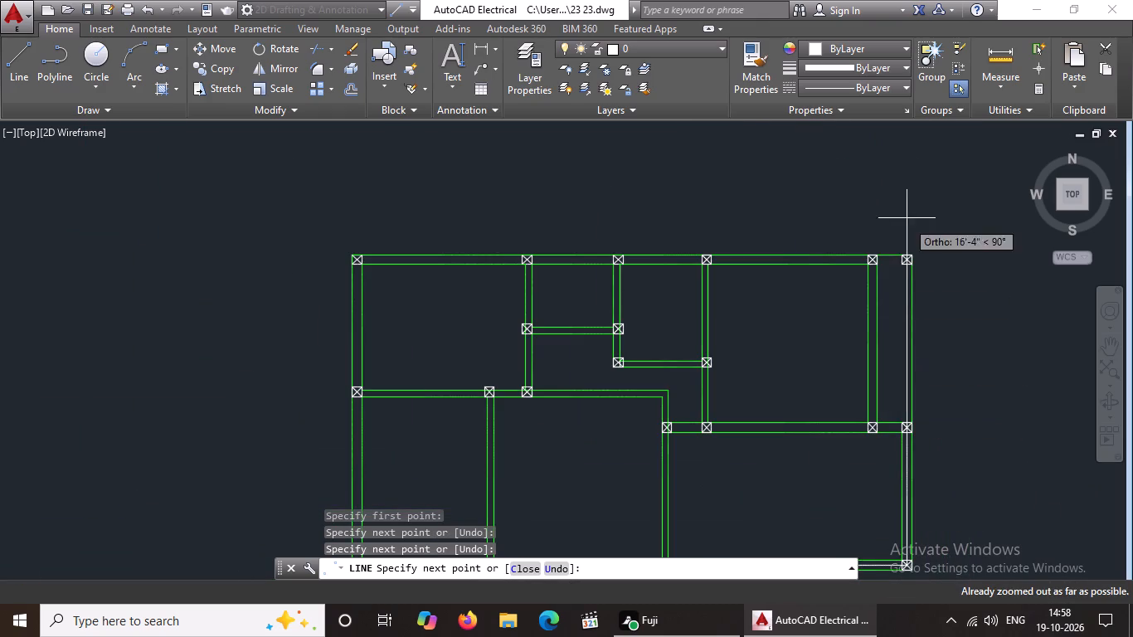
scroll(896, 267, up, 3)
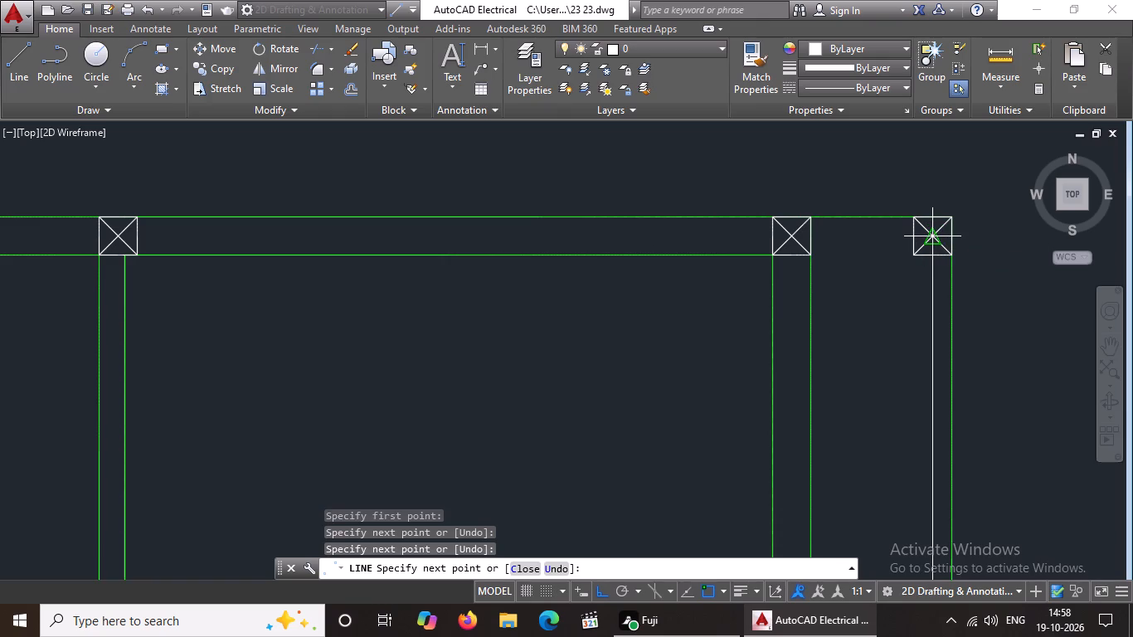
click(932, 230)
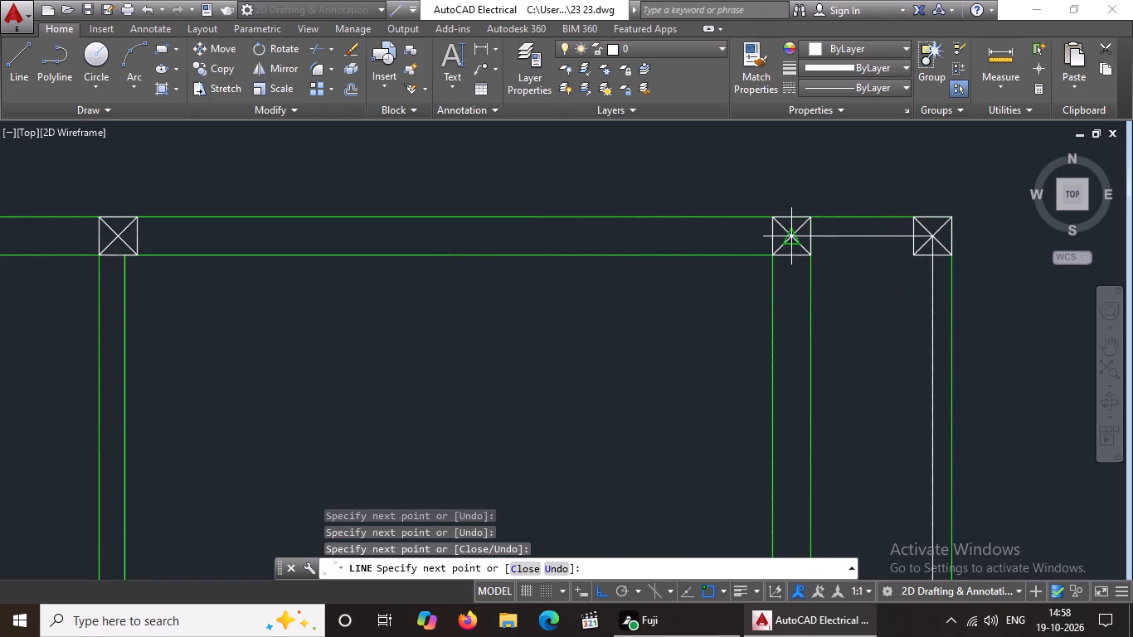
Continue the centreline west along the top outer wall through each column centre to the northwest corner column's centre.
click(789, 237)
scroll(495, 231, down, 2)
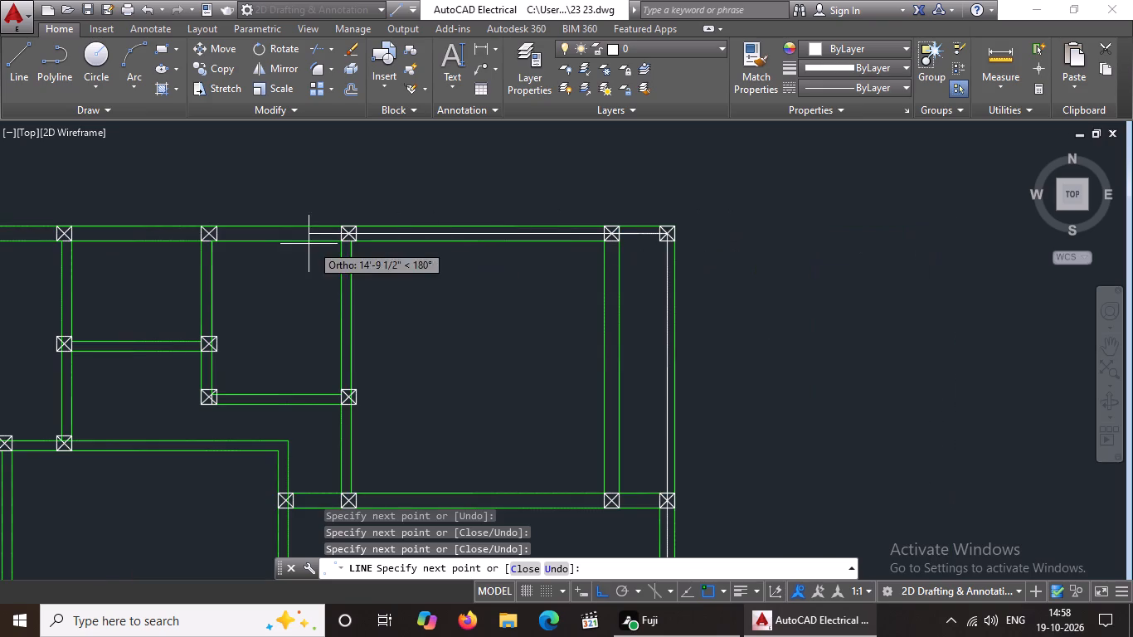
scroll(331, 224, up, 3)
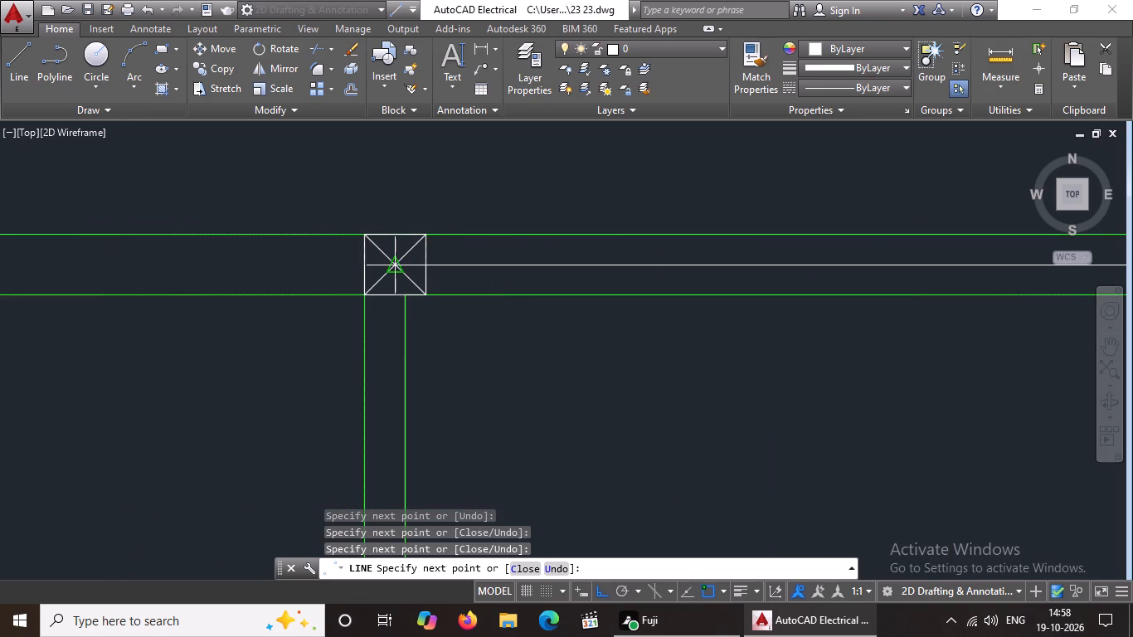
click(396, 265)
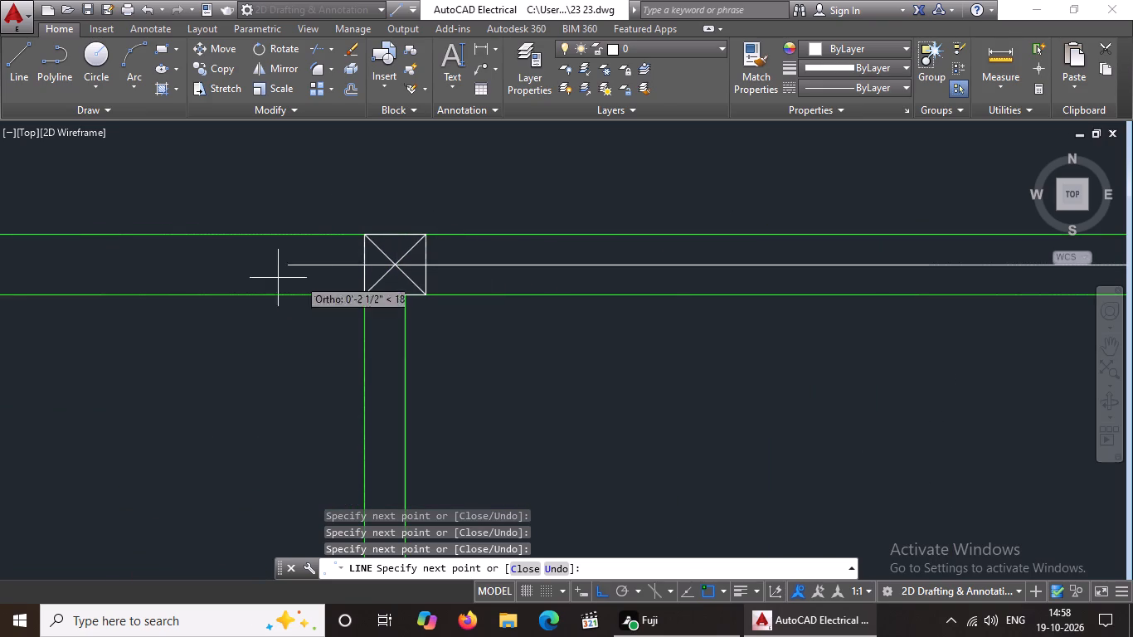
scroll(368, 284, down, 2)
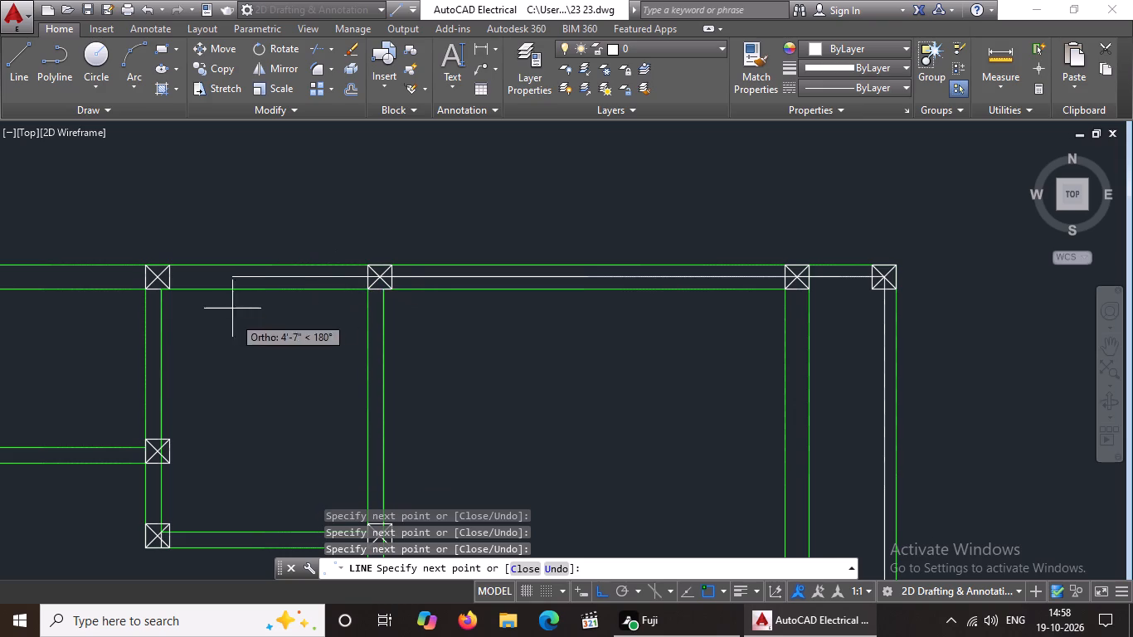
middle_drag(309, 264, 494, 302)
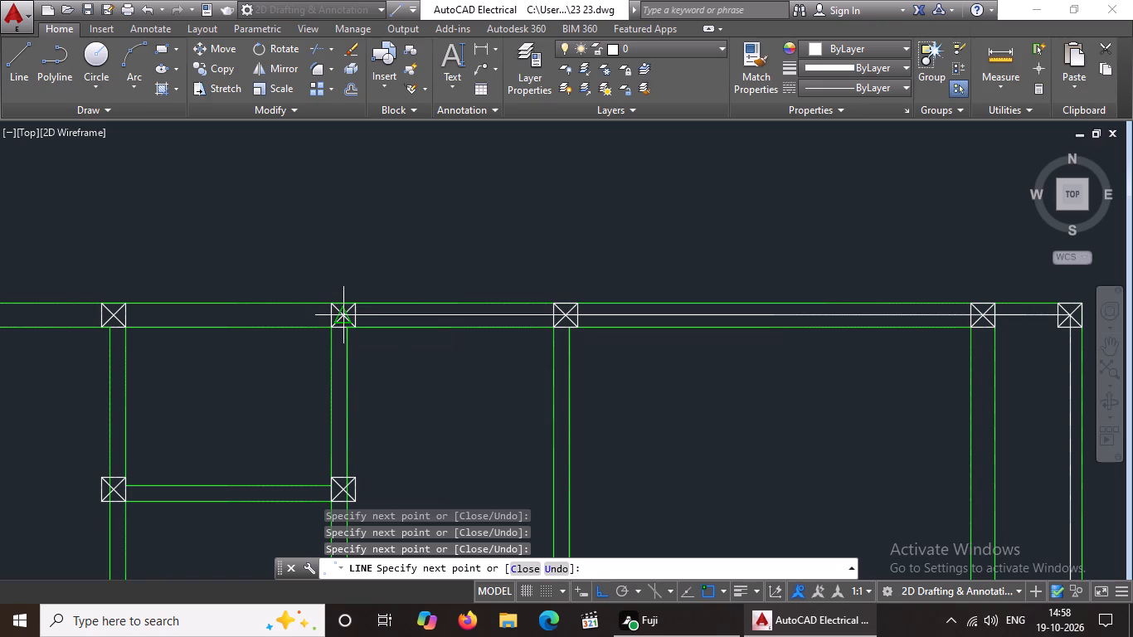
click(347, 314)
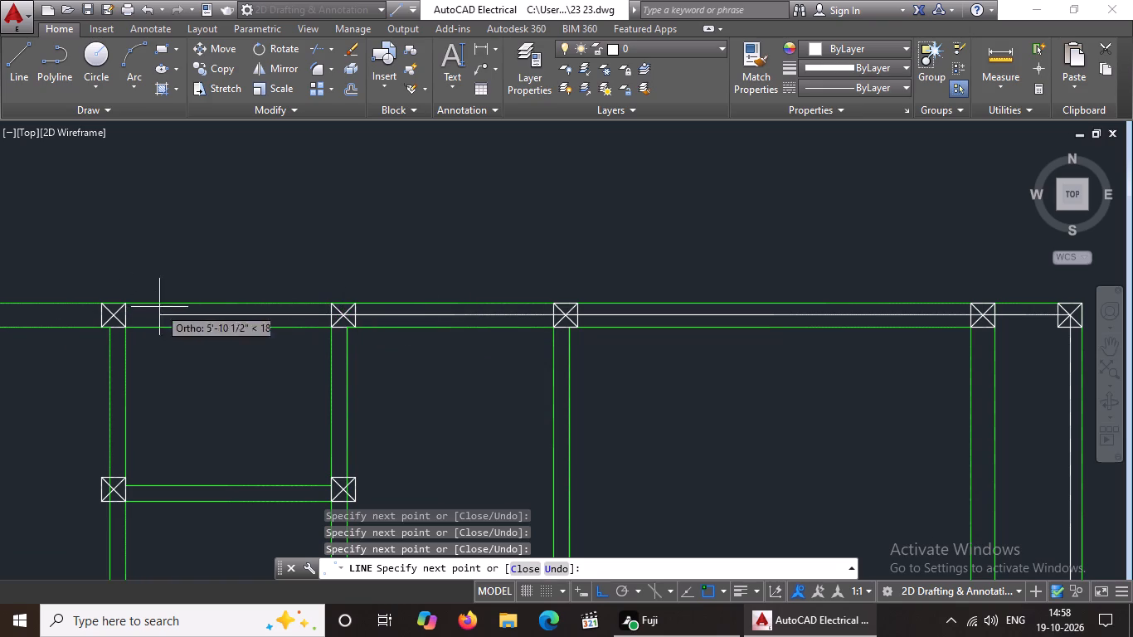
middle_drag(58, 296, 326, 357)
scroll(382, 371, up, 2)
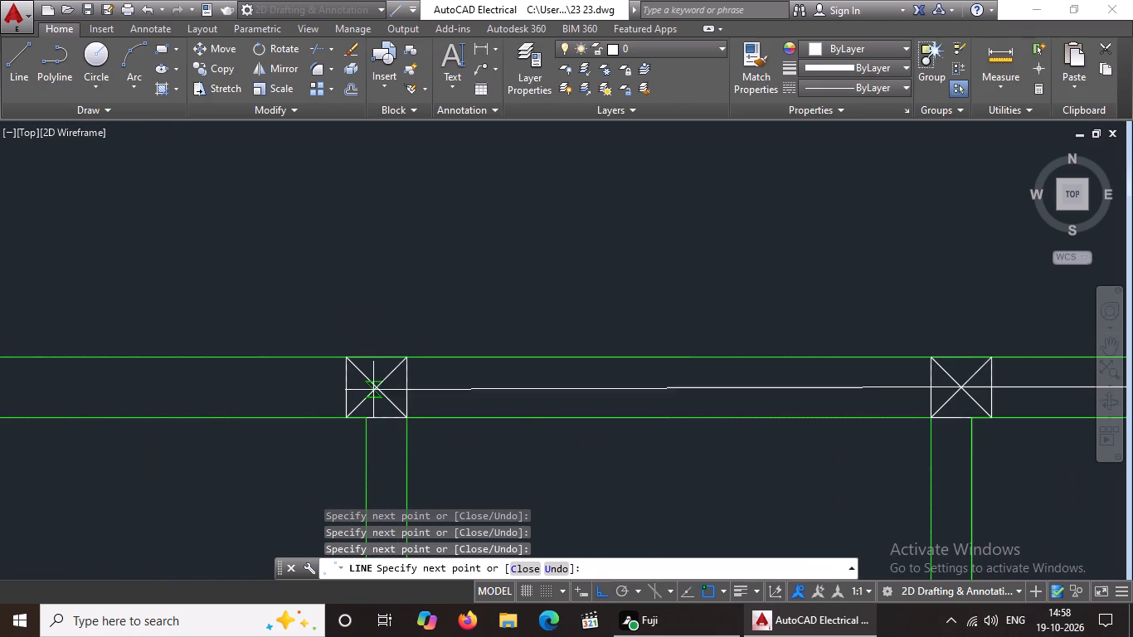
scroll(380, 386, up, 1)
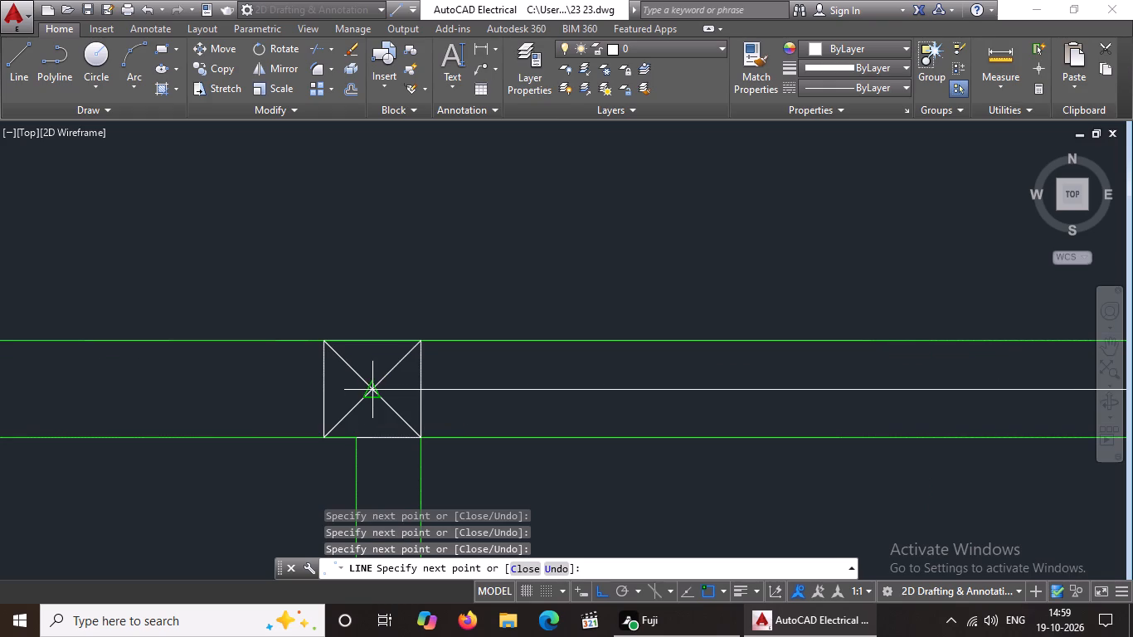
click(376, 388)
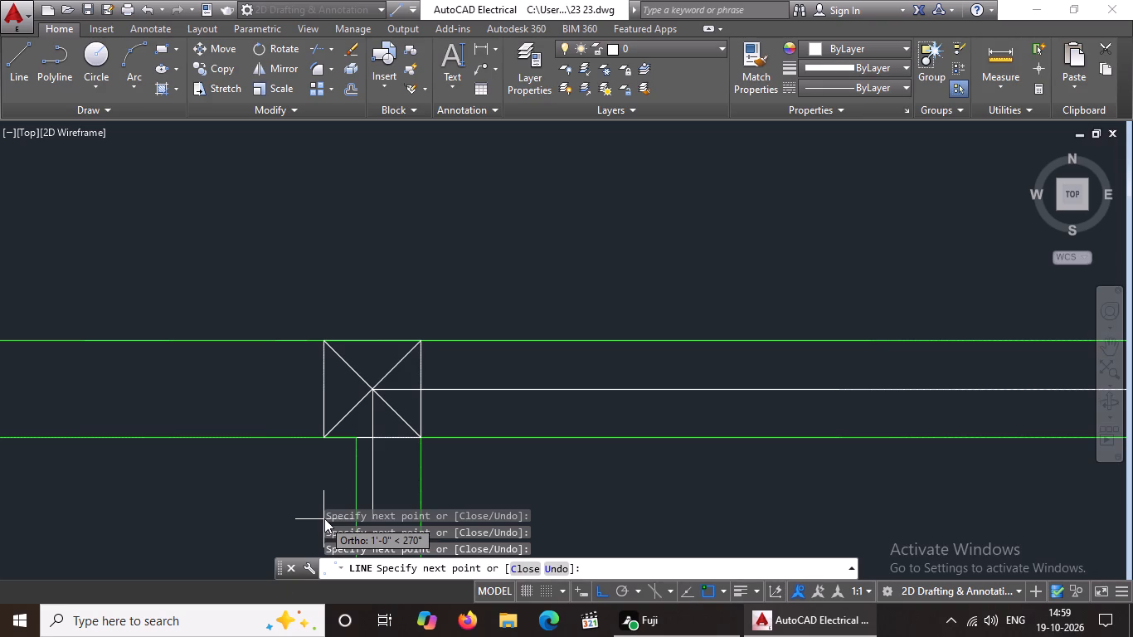
scroll(348, 367, down, 4)
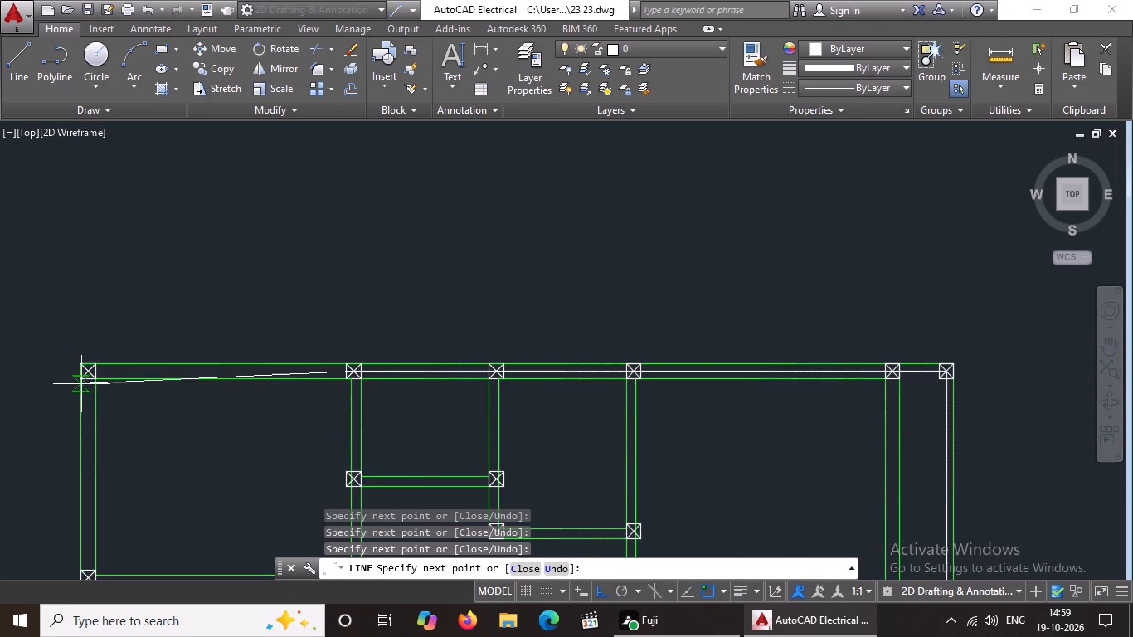
scroll(80, 389, up, 4)
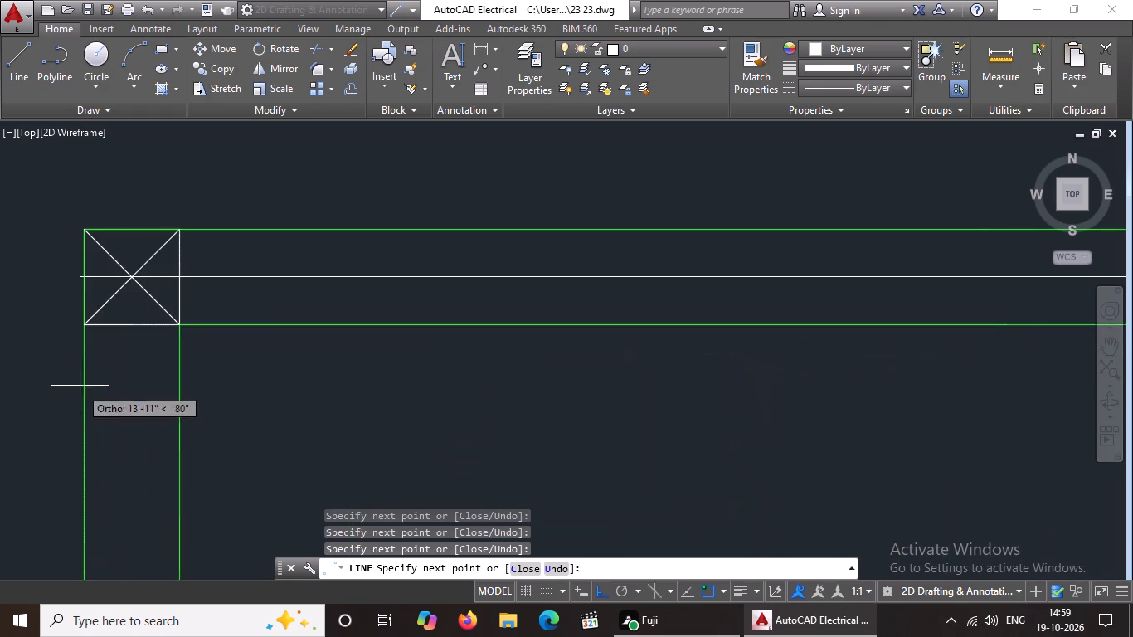
click(129, 280)
Continue the centreline south along the west outer wall through the intermediate column's centre, closing at the southwest corner column's centre.
scroll(132, 281, down, 7)
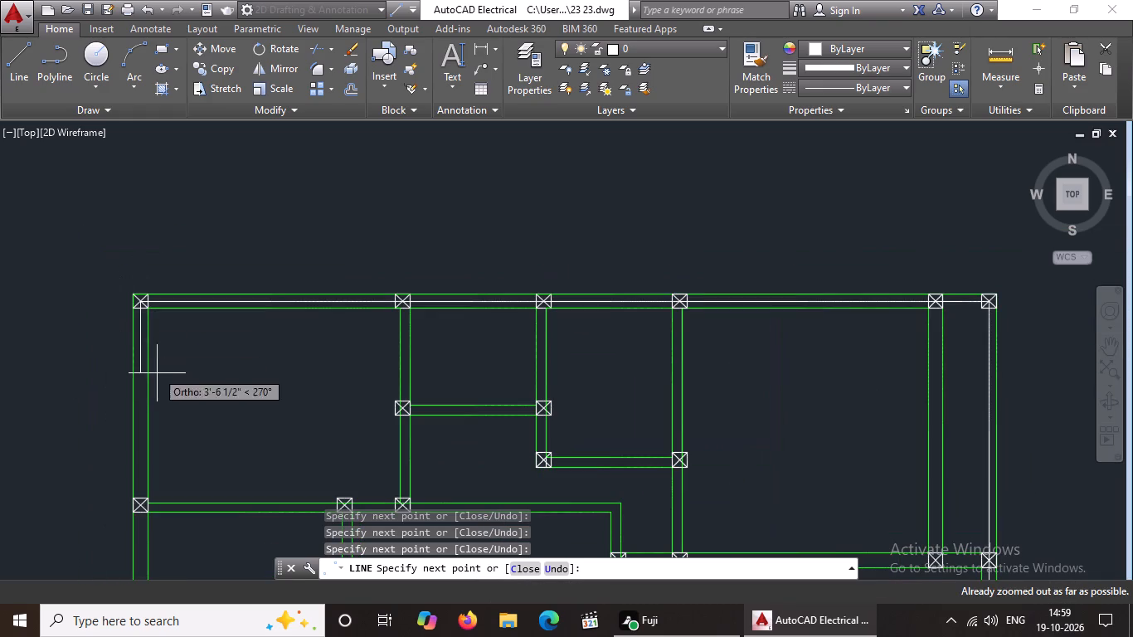
scroll(142, 538, up, 5)
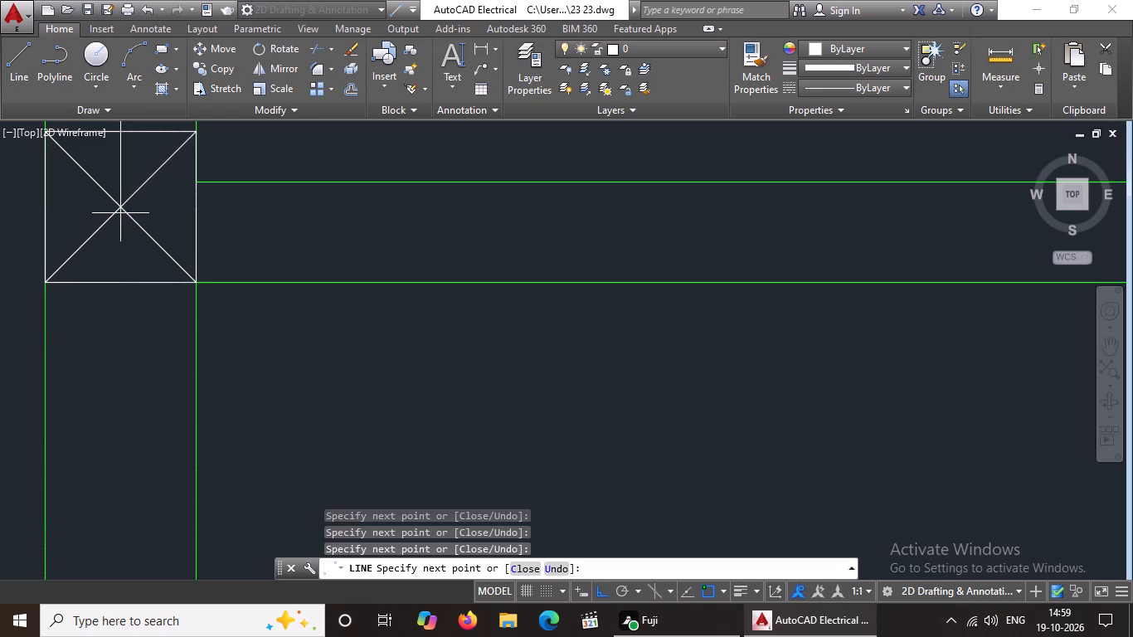
click(119, 207)
scroll(126, 213, down, 7)
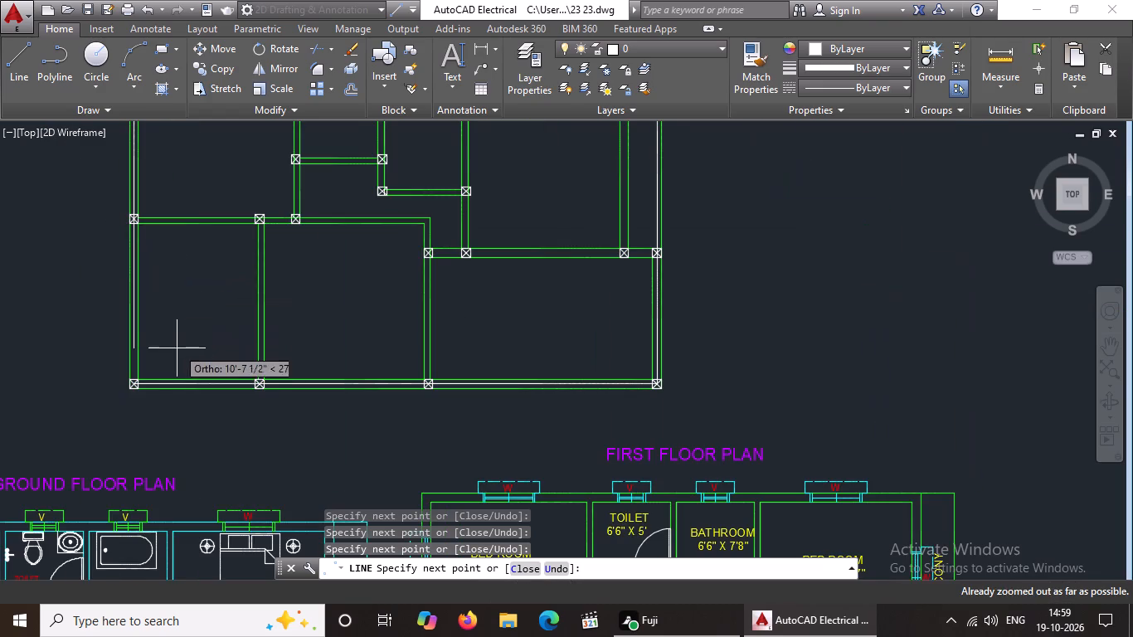
scroll(150, 384, up, 5)
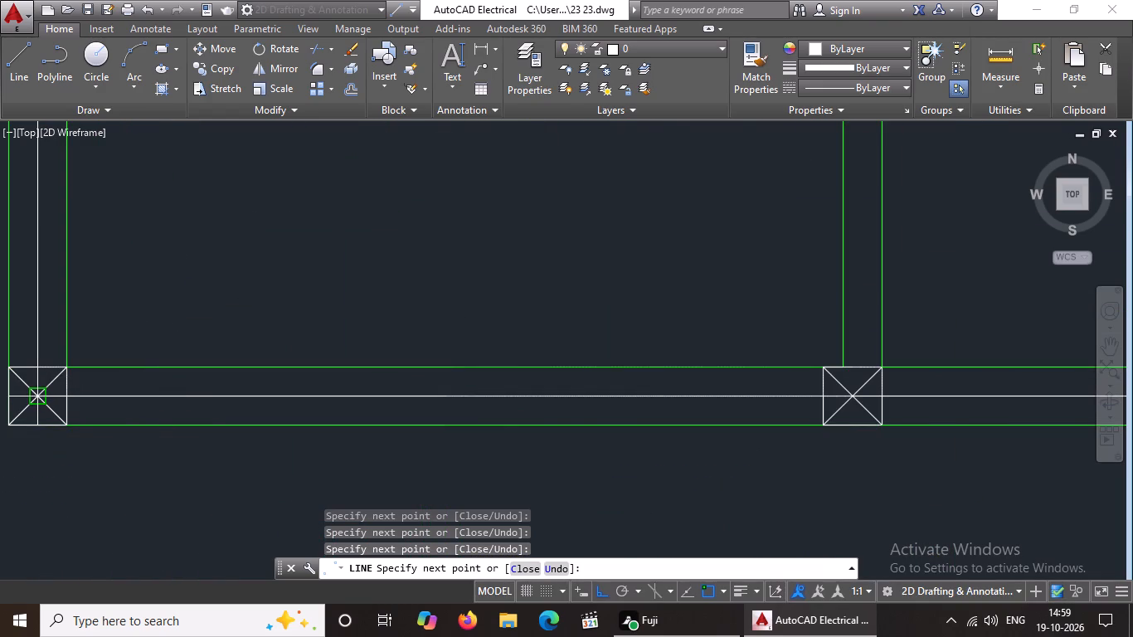
click(36, 397)
scroll(128, 388, down, 5)
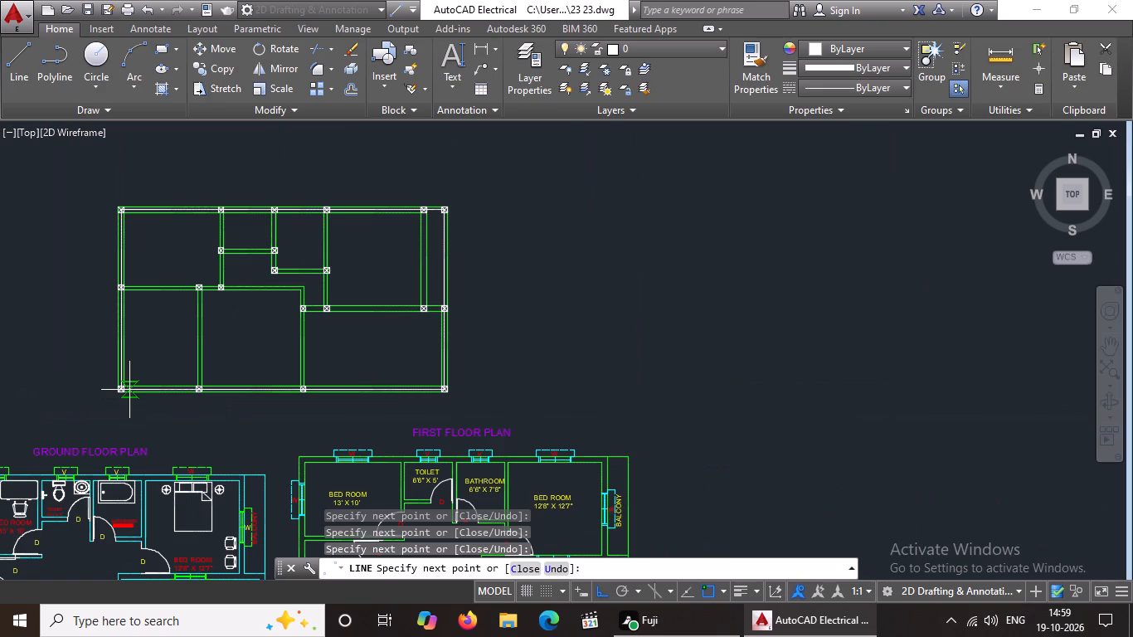
key(Escape)
Draw a horizontal centreline from the west wall's intermediate column centre east to the adjacent interior column's centre.
scroll(143, 272, up, 3)
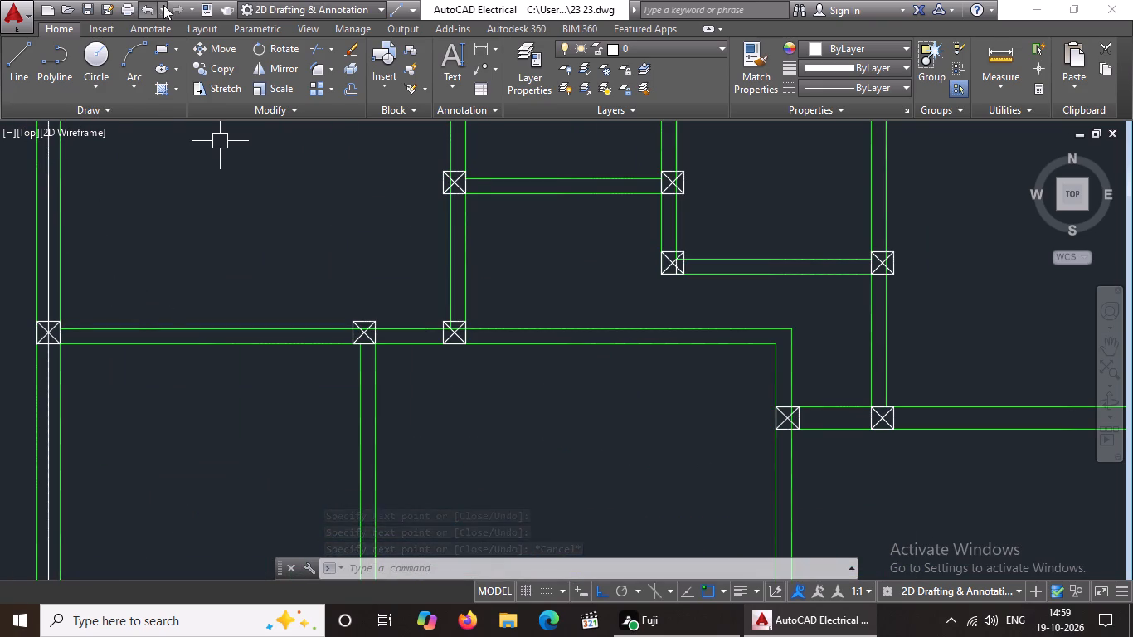
drag(18, 65, 23, 102)
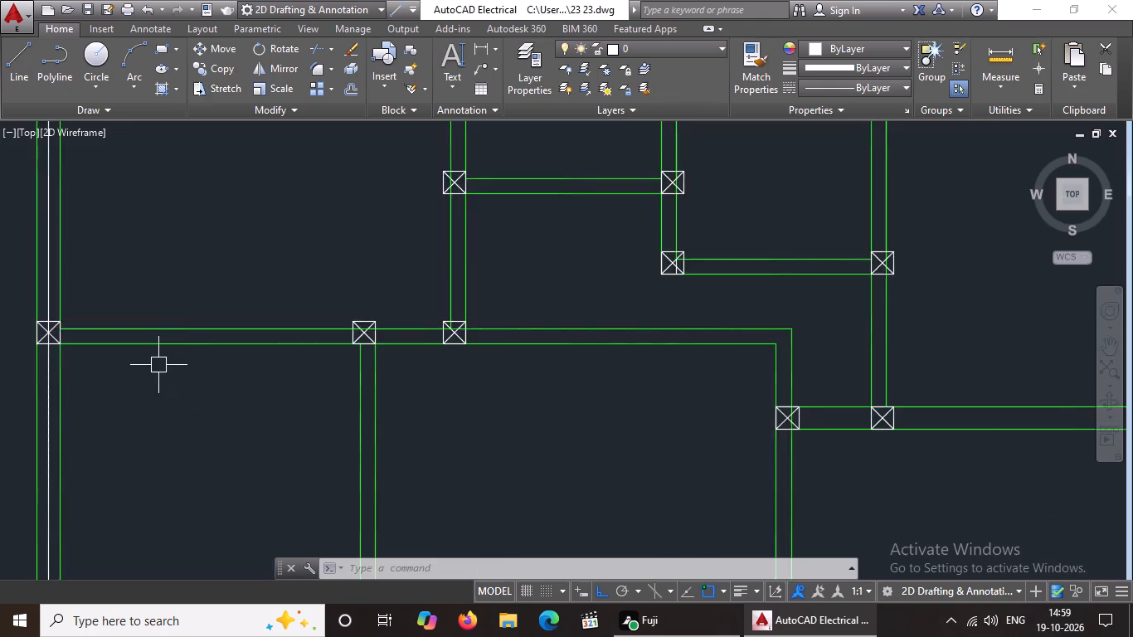
scroll(158, 365, up, 2)
scroll(66, 309, down, 3)
scroll(36, 307, up, 3)
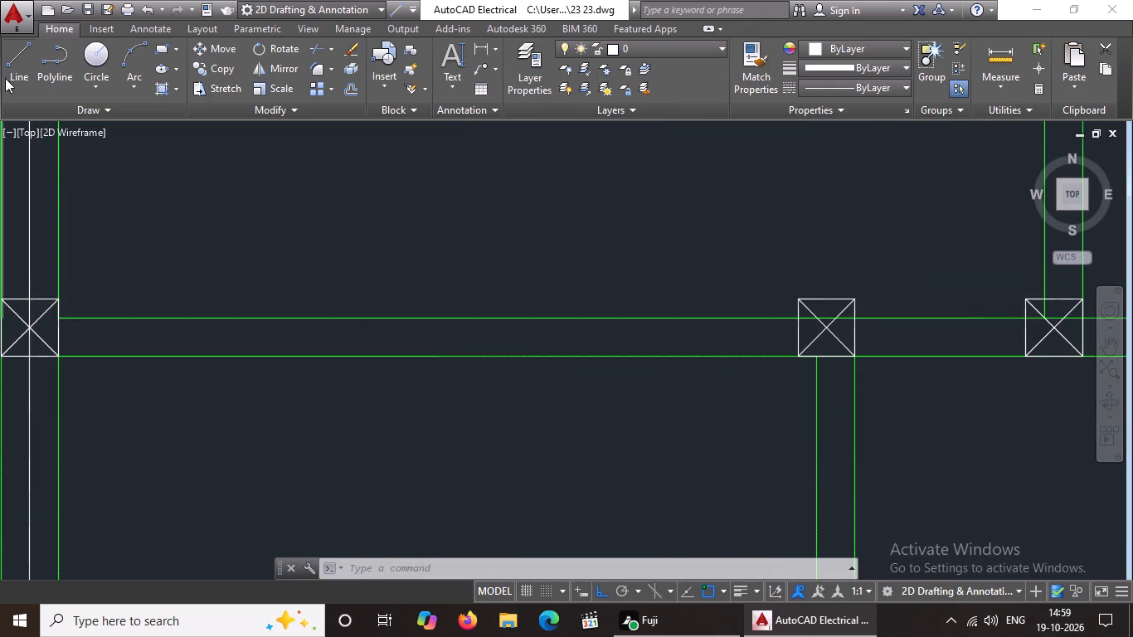
drag(22, 68, 21, 80)
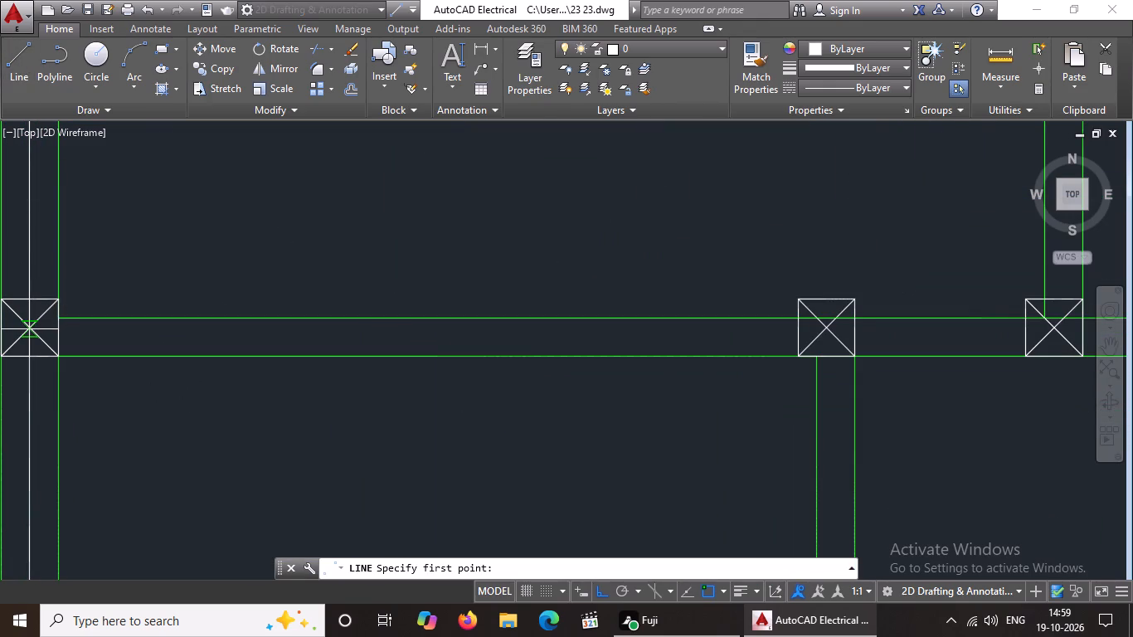
scroll(29, 329, up, 2)
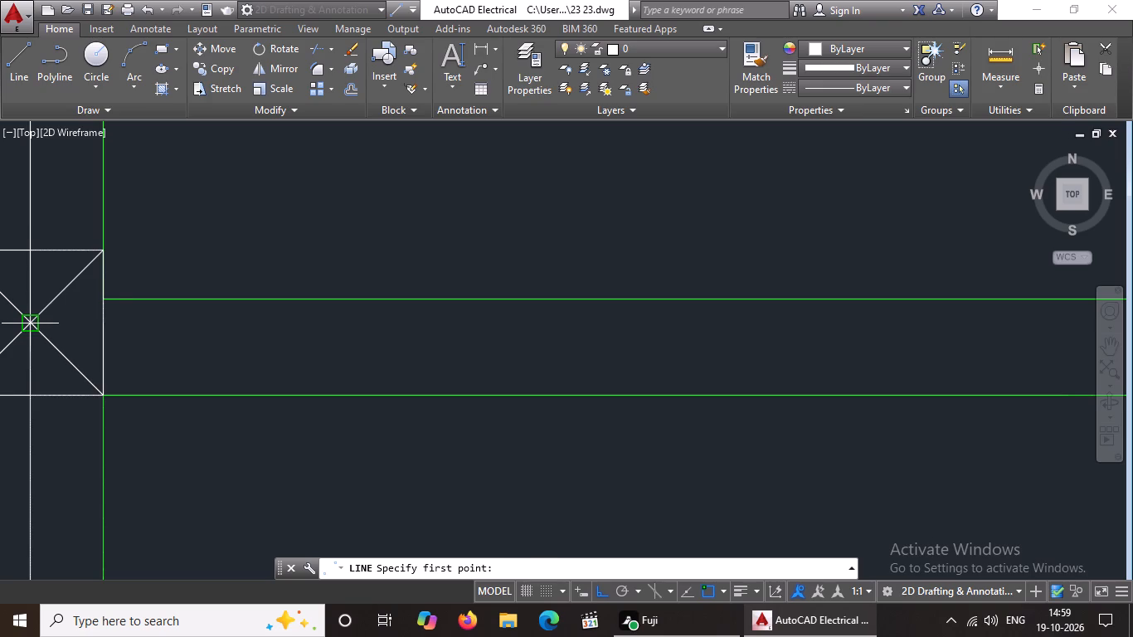
click(30, 319)
scroll(119, 319, down, 3)
scroll(600, 333, up, 2)
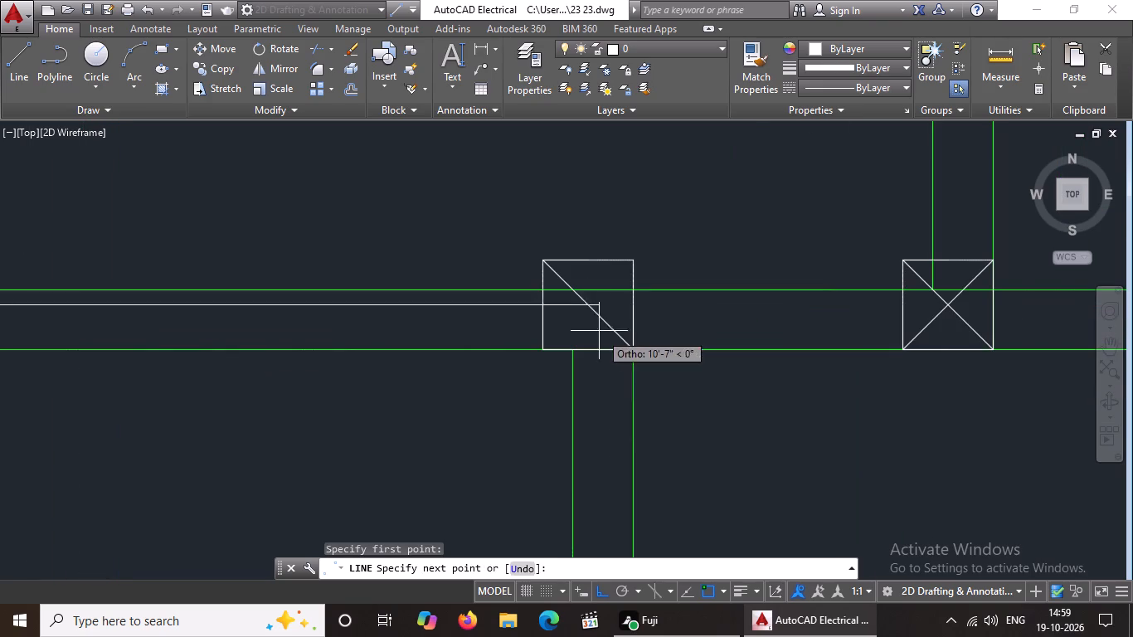
scroll(578, 308, down, 3)
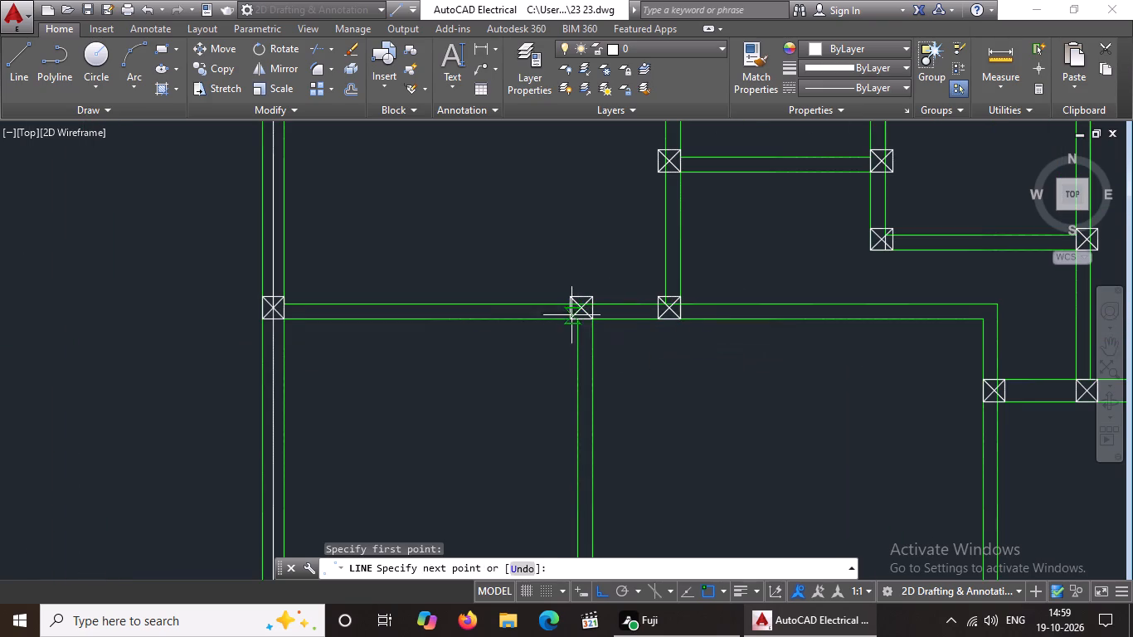
scroll(595, 313, up, 4)
click(499, 279)
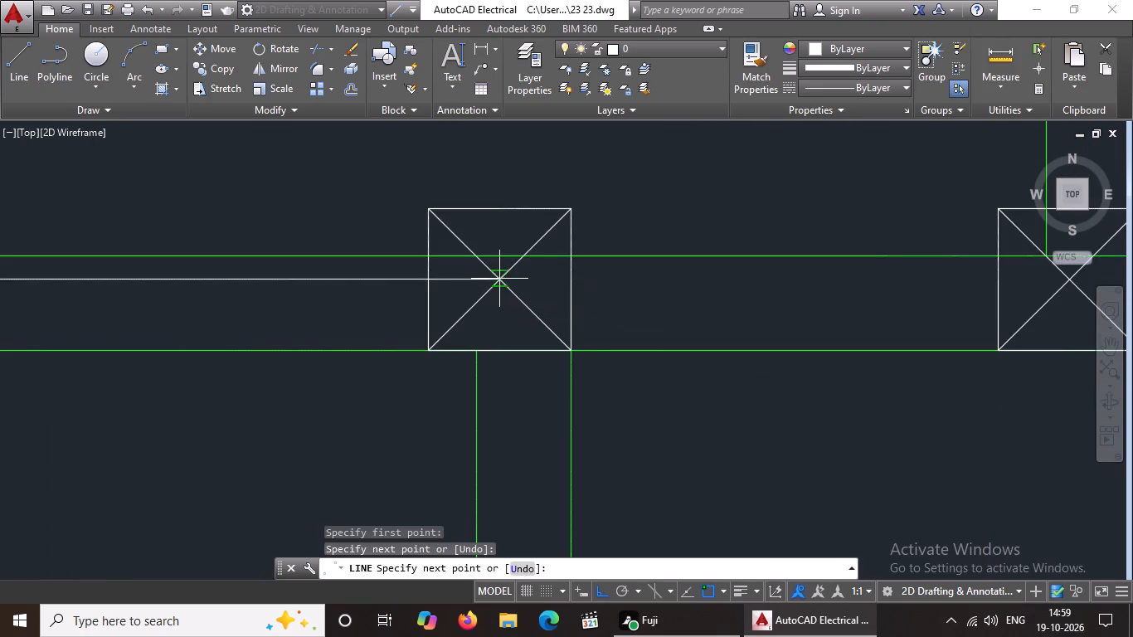
Continue the centreline south along the interior wall to the centre of the bottom wall's second column from the west, then end the line.
scroll(507, 279, down, 5)
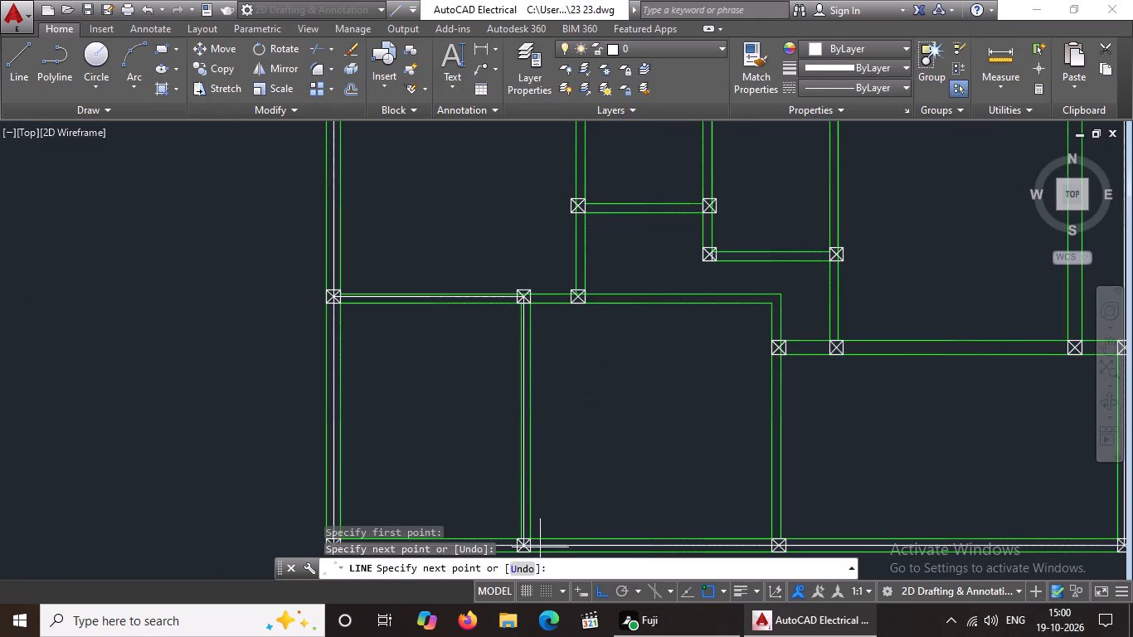
scroll(538, 552, up, 3)
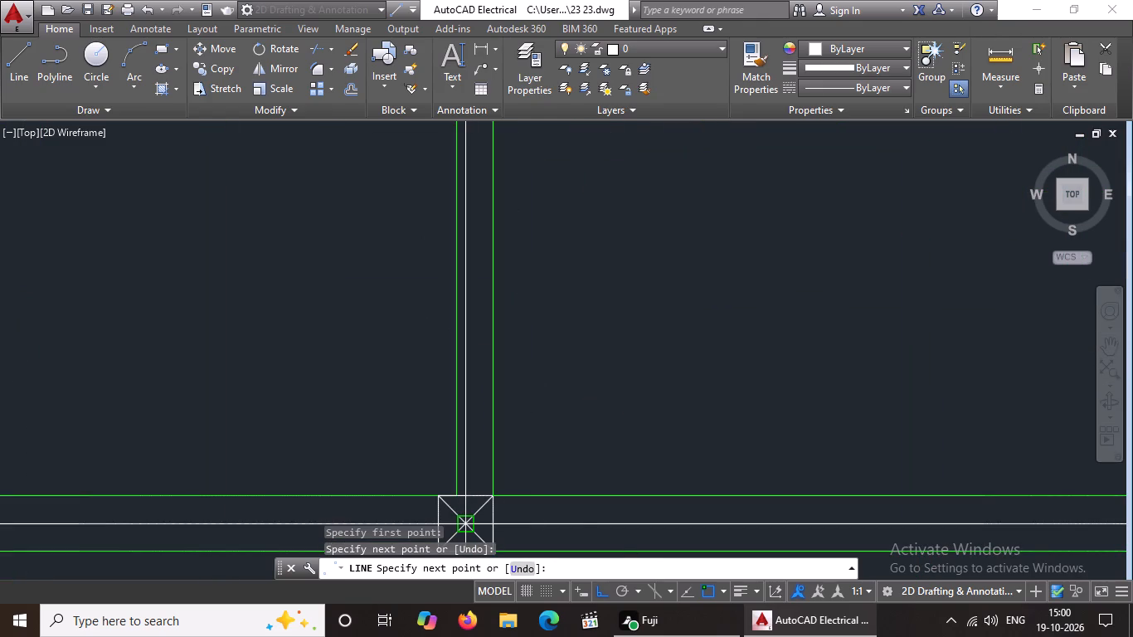
click(465, 523)
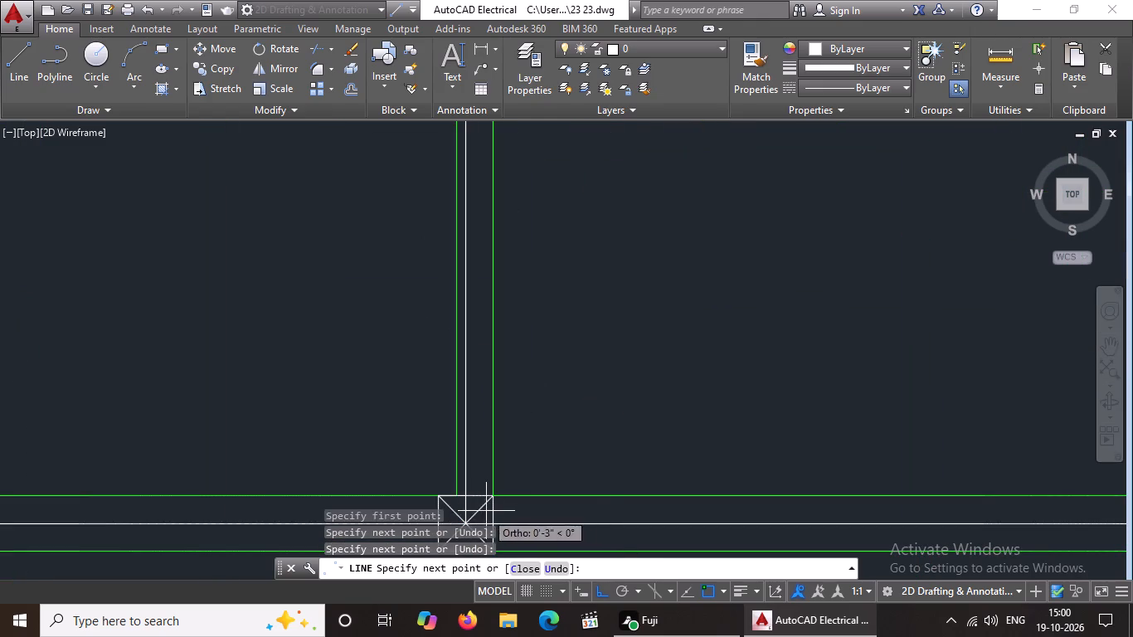
scroll(504, 491, down, 3)
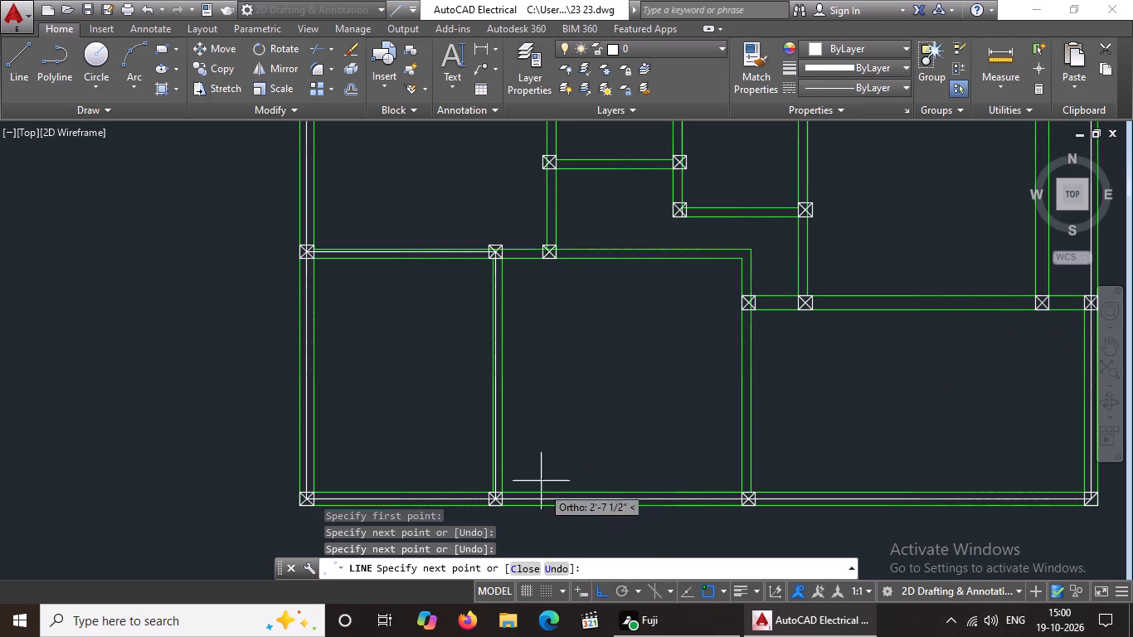
middle_drag(541, 450, 516, 492)
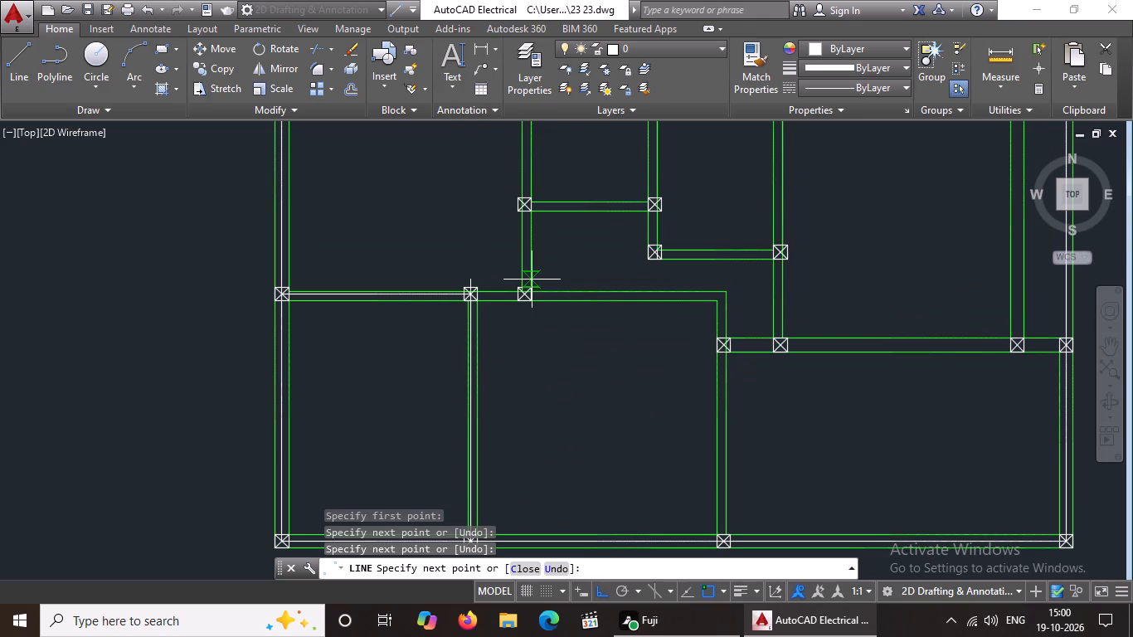
key(Escape)
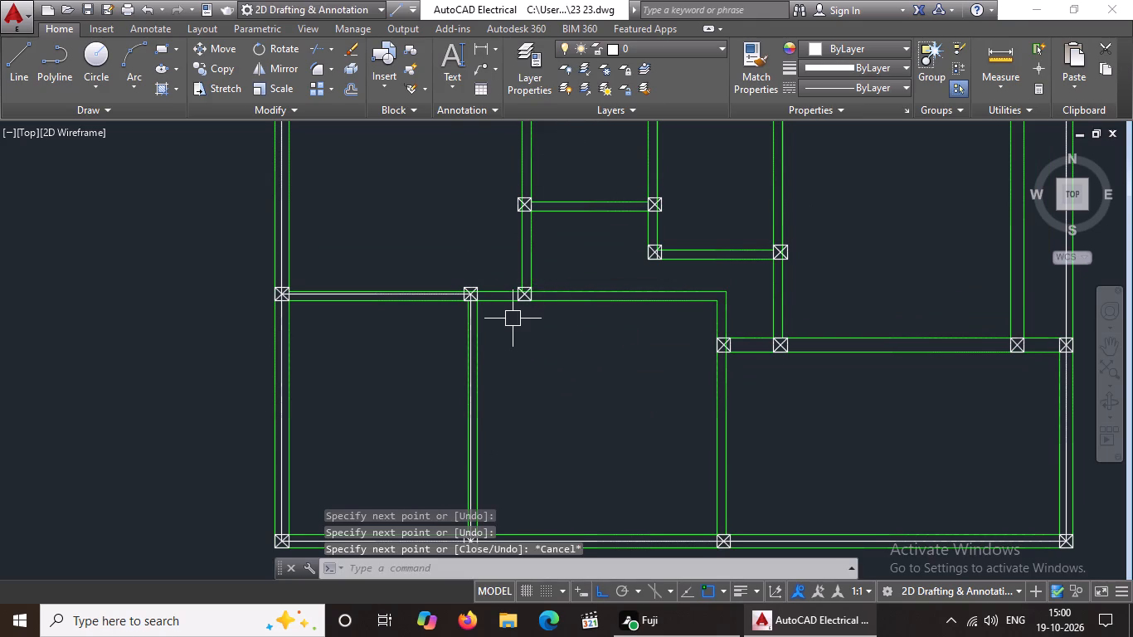
Draw a vertical centreline from the centre of the top wall's second column from the west south to the next column's centre.
scroll(518, 318, down, 2)
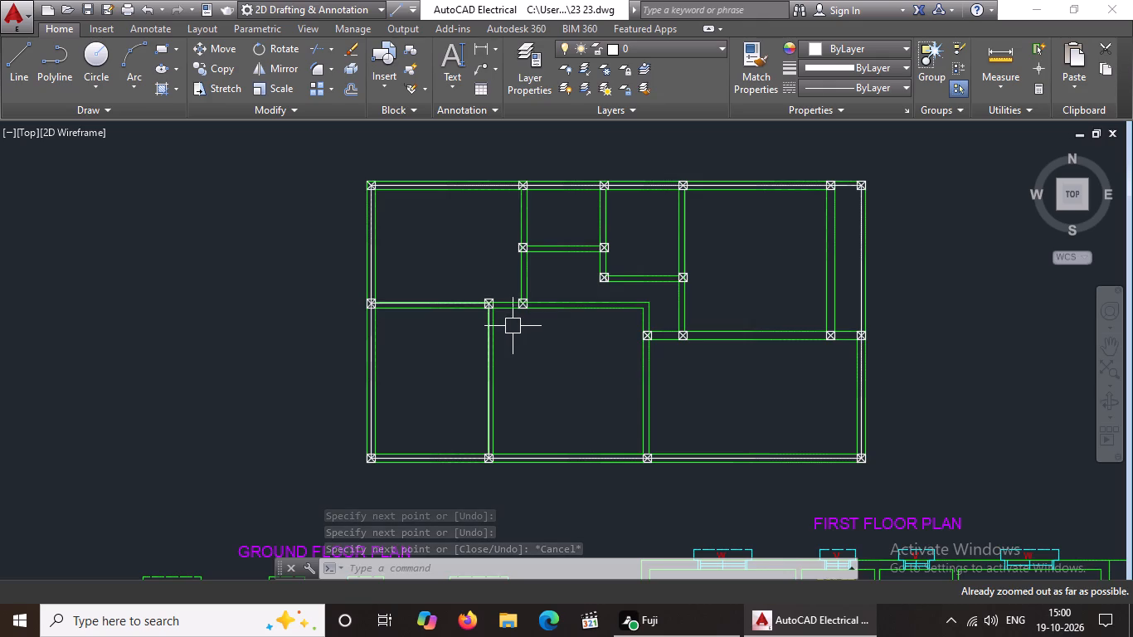
middle_drag(422, 391, 372, 422)
key(Escape)
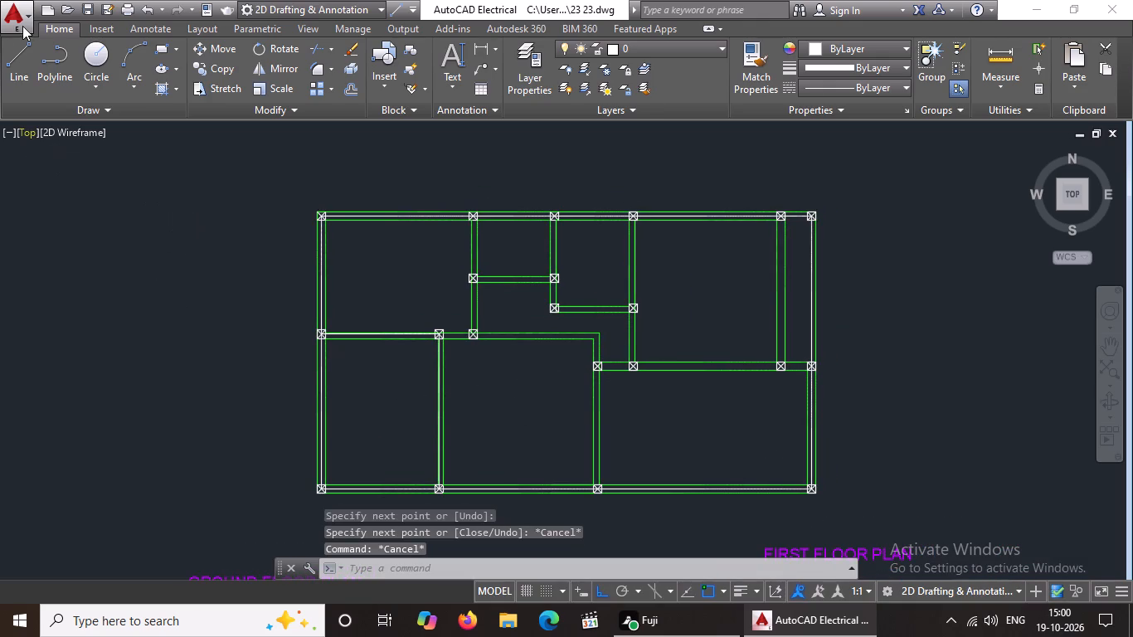
click(2, 73)
click(28, 80)
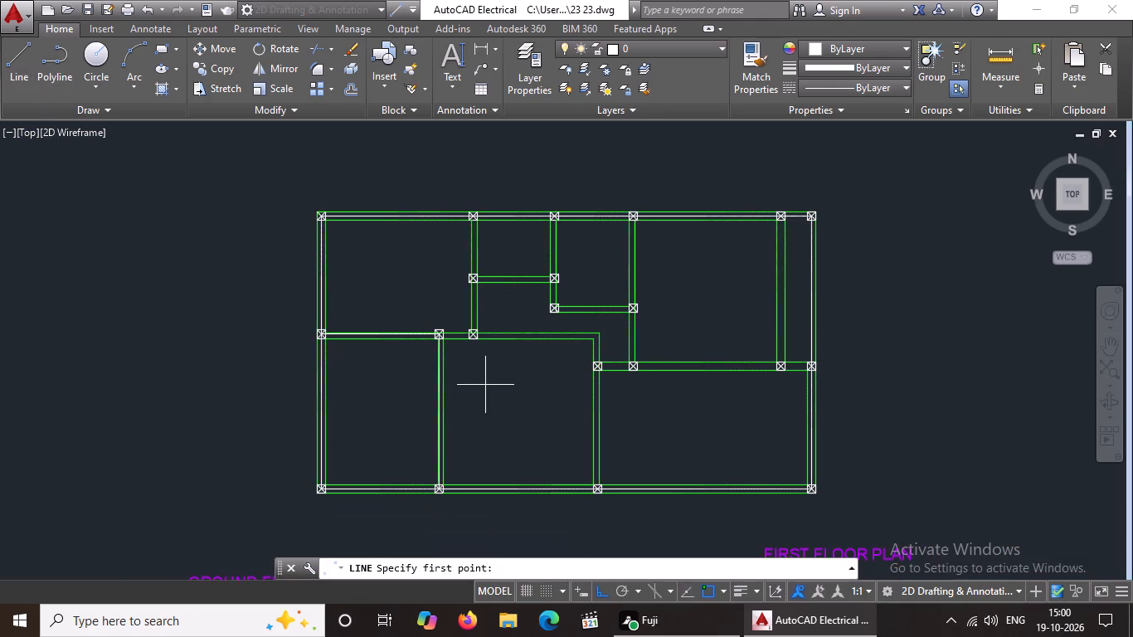
scroll(458, 343, up, 2)
scroll(474, 331, down, 2)
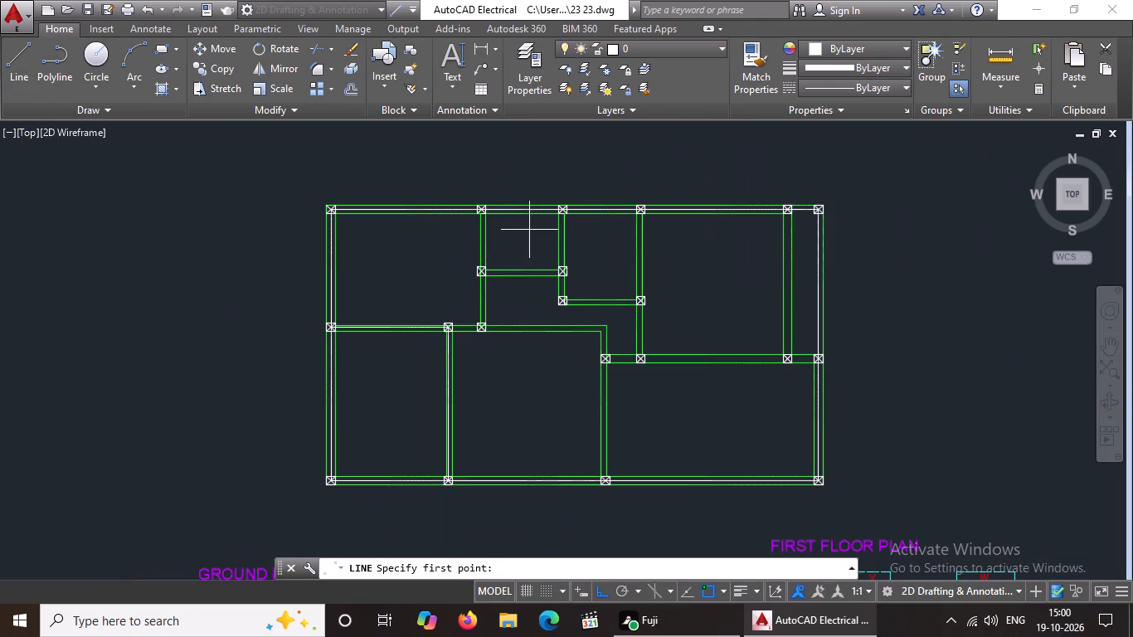
middle_drag(521, 279, 511, 328)
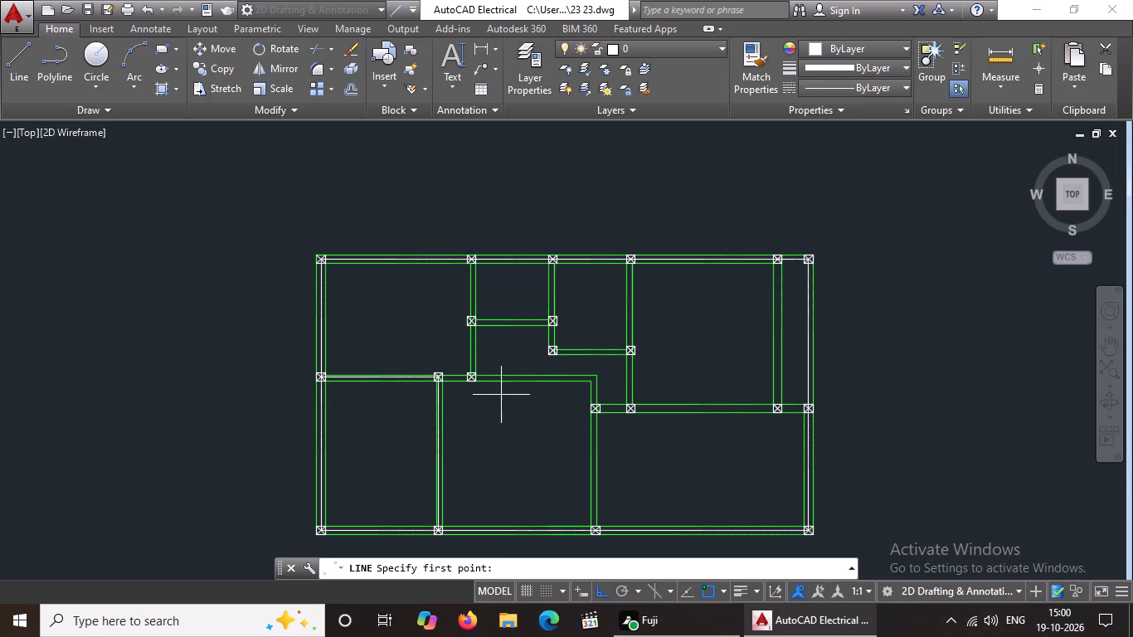
scroll(610, 402, up, 1)
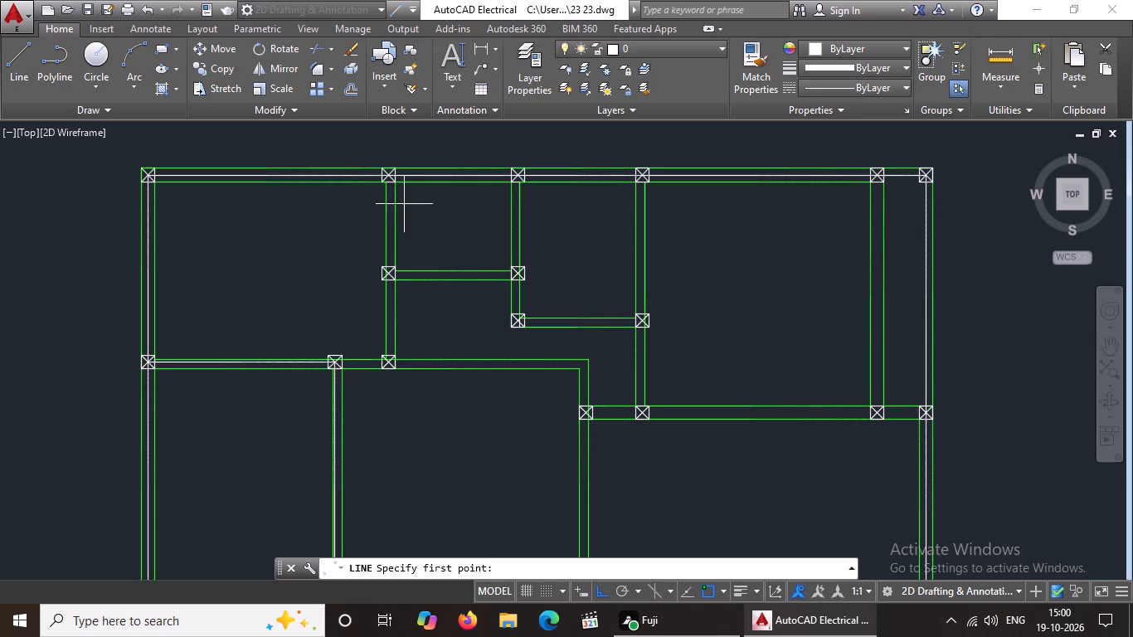
scroll(391, 186, up, 2)
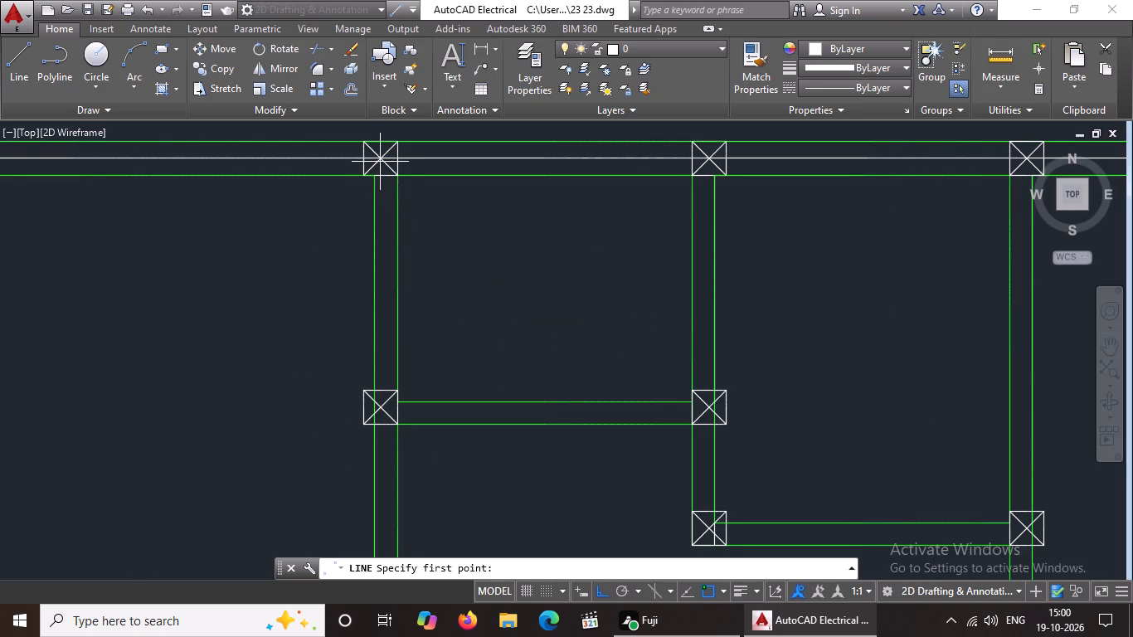
click(380, 158)
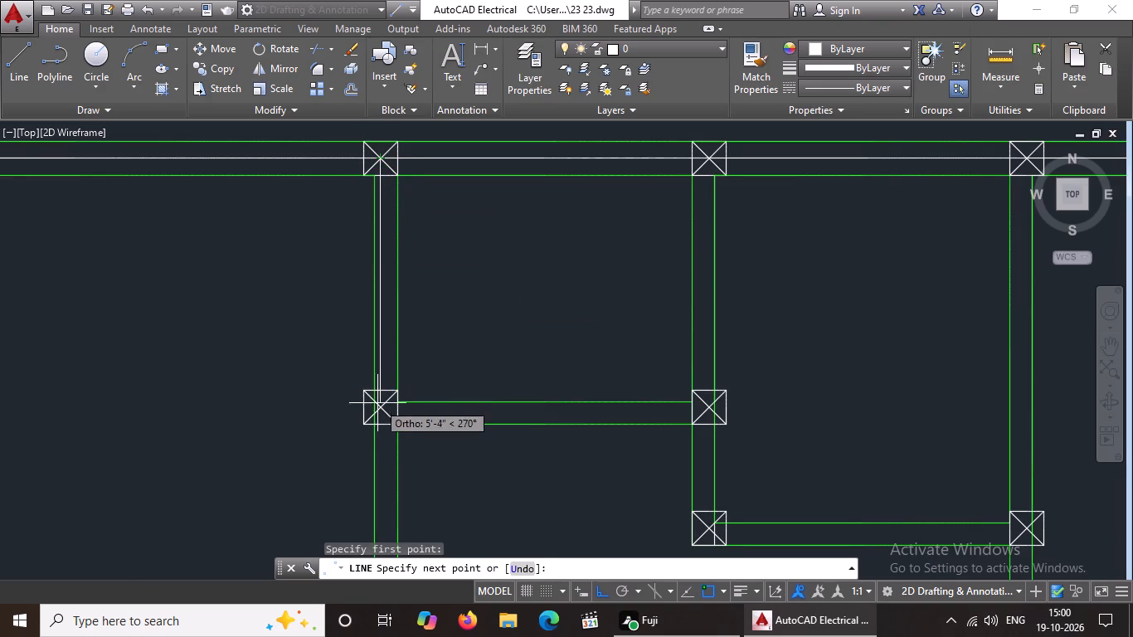
click(379, 411)
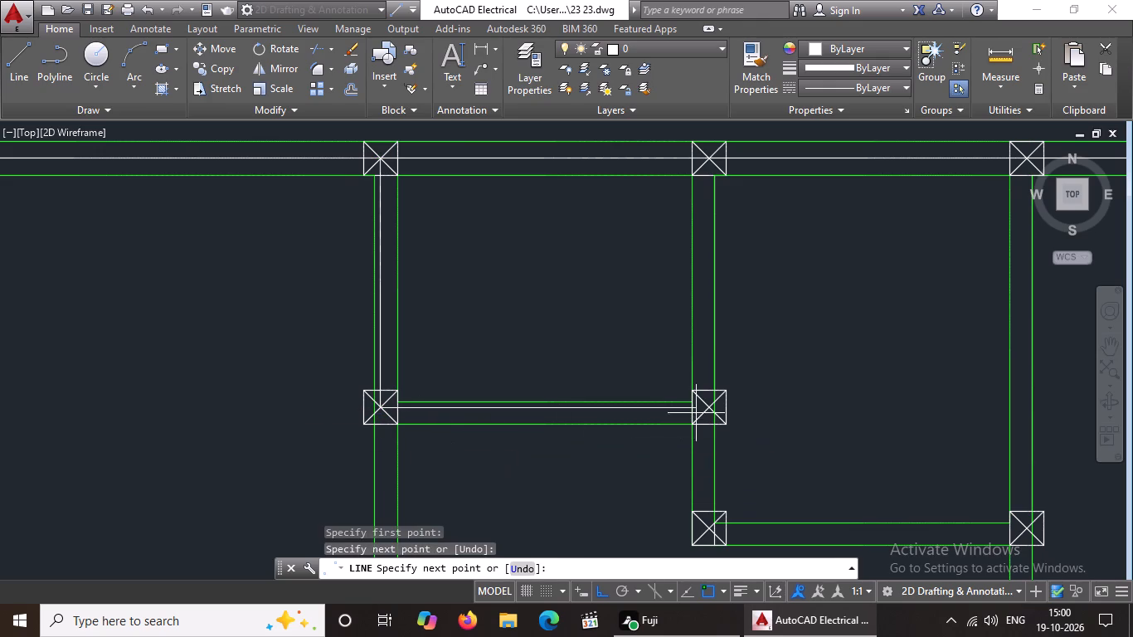
Continue the centreline east to the adjacent column's centre and north to the top wall's third column centre, closing the small room's outline.
scroll(707, 406, up, 2)
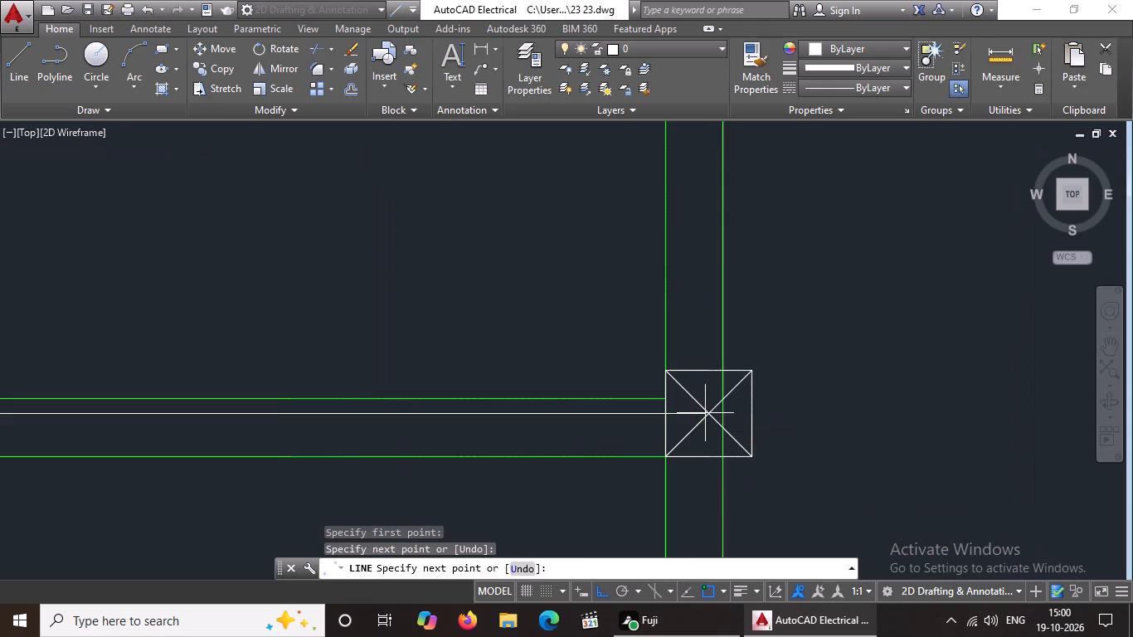
scroll(709, 415, up, 2)
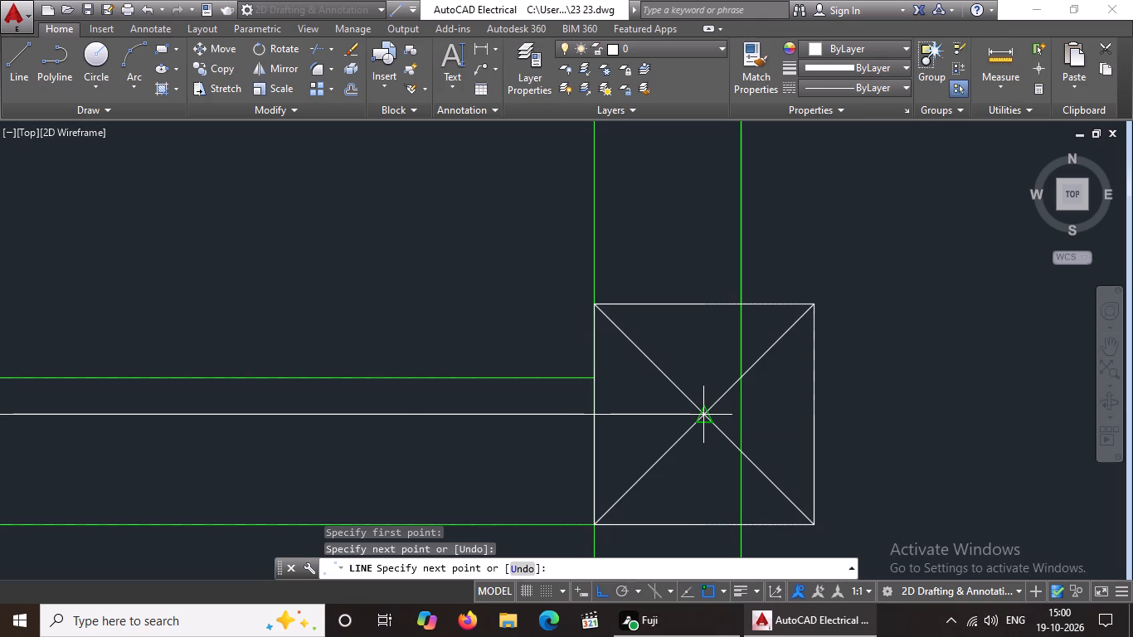
click(703, 416)
scroll(697, 355, down, 3)
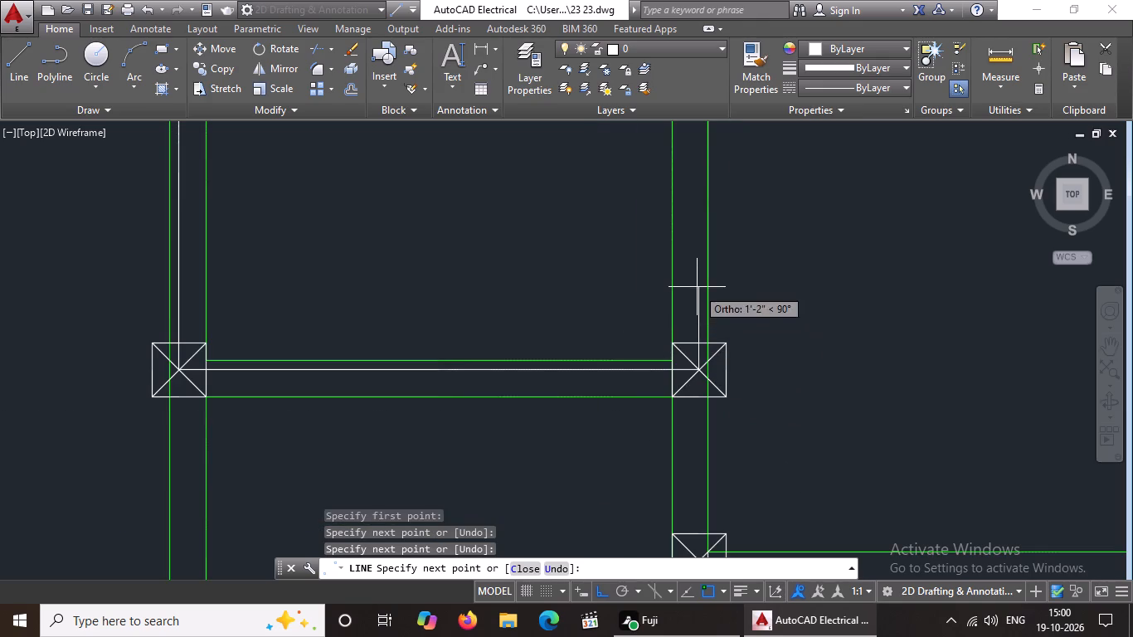
middle_drag(697, 344, 686, 537)
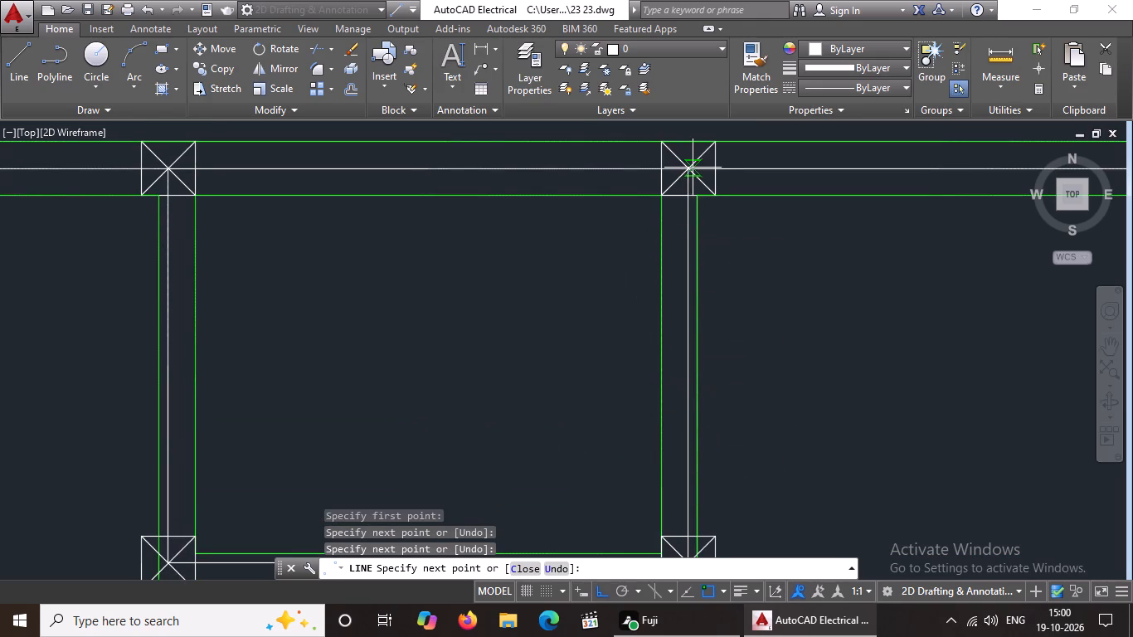
click(688, 169)
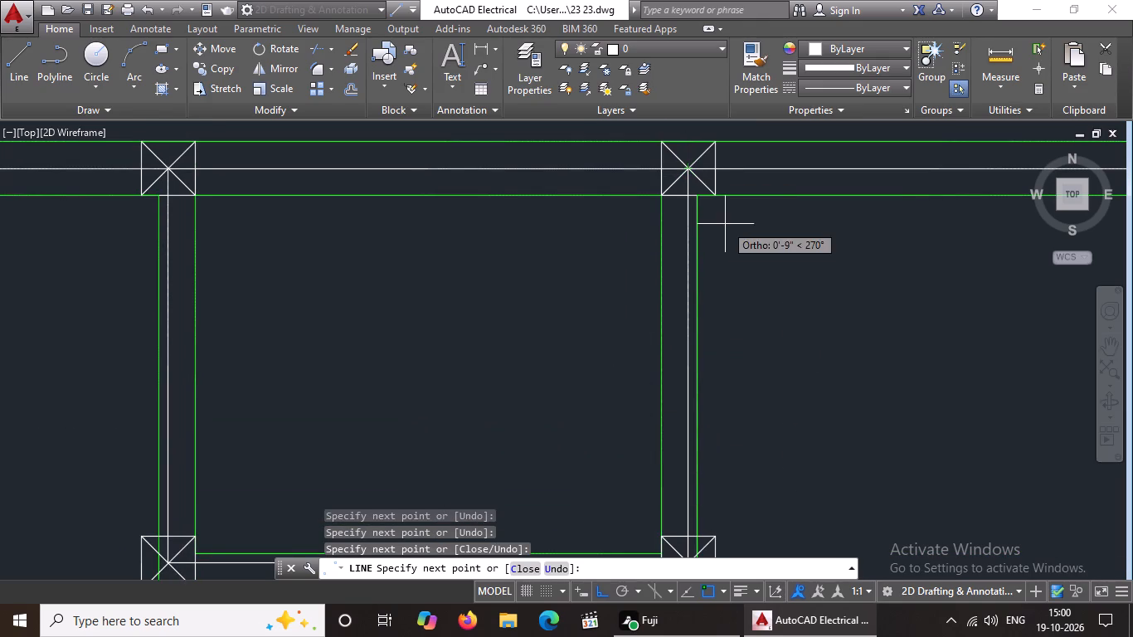
scroll(725, 224, down, 7)
key(Escape)
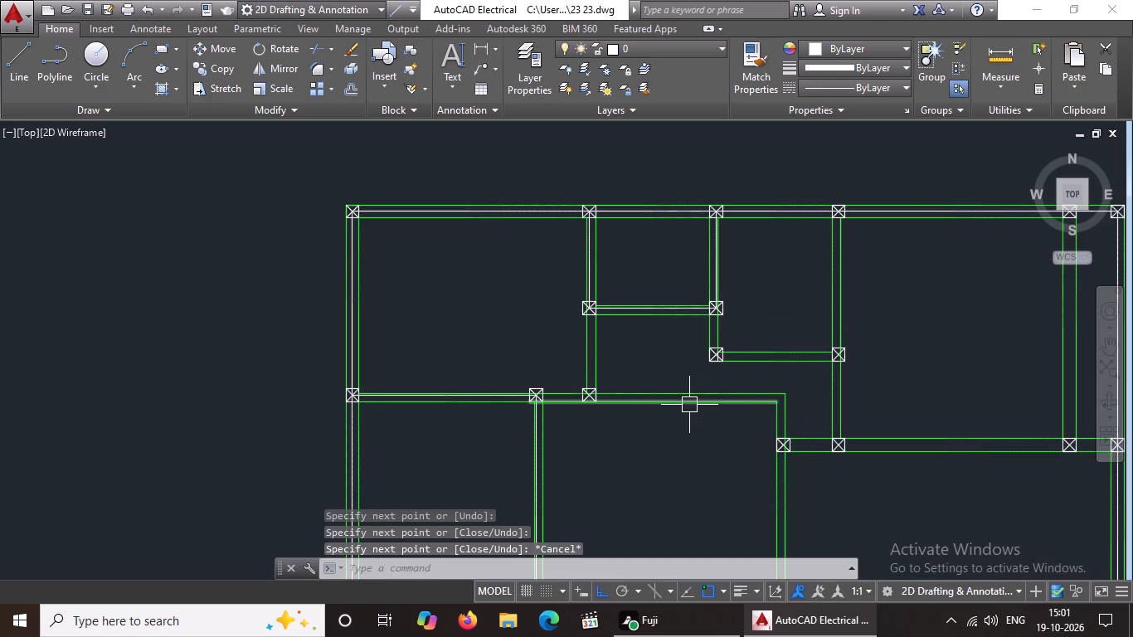
Draw a short vertical centreline from the small room's southeast column centre south to the column centre directly below.
middle_drag(800, 396, 708, 395)
scroll(800, 396, up, 1)
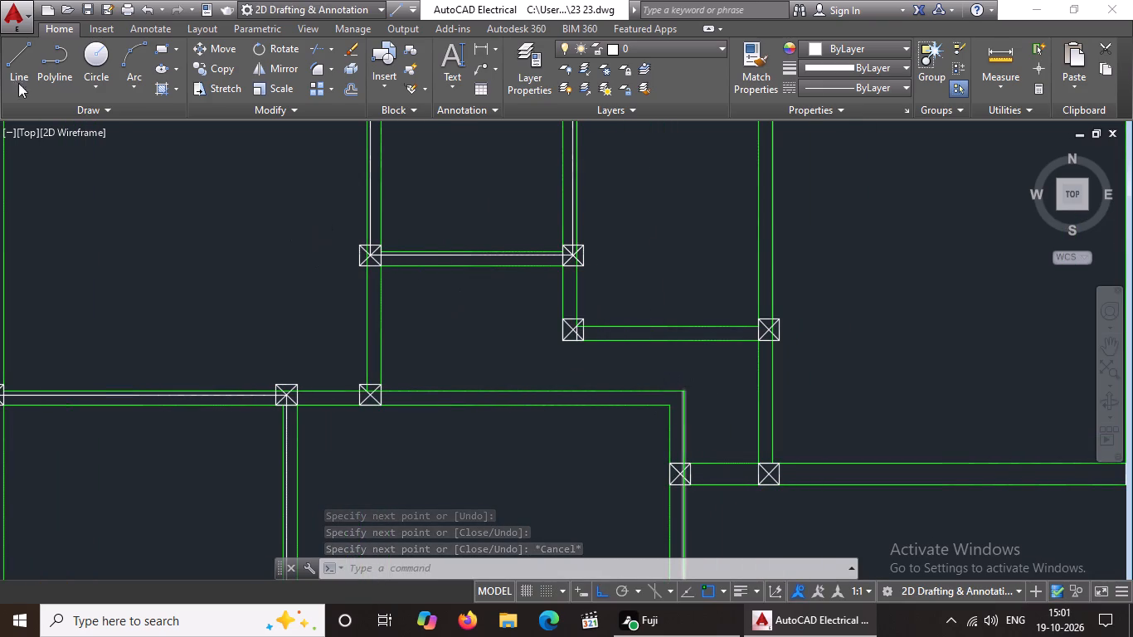
click(18, 61)
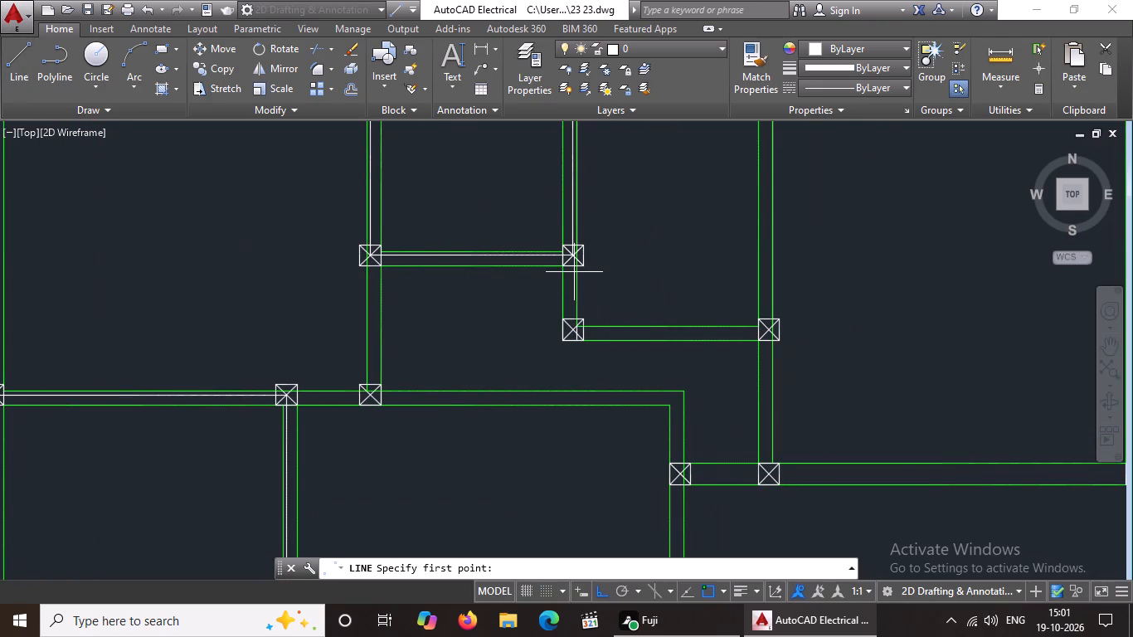
scroll(574, 271, up, 2)
drag(567, 234, 567, 240)
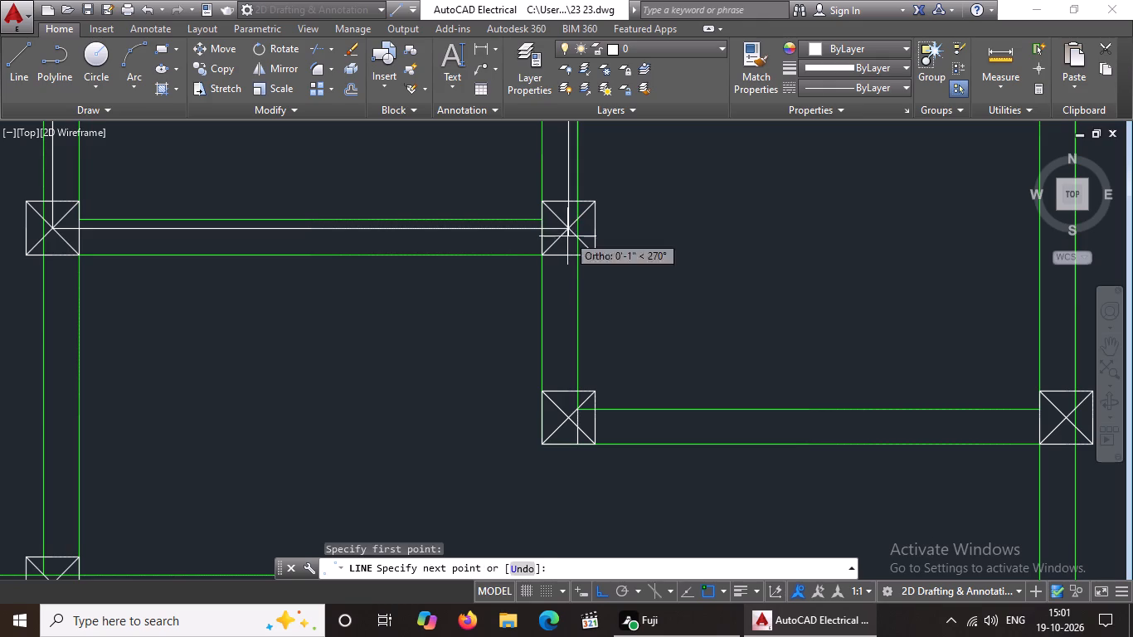
drag(567, 240, 567, 314)
click(569, 422)
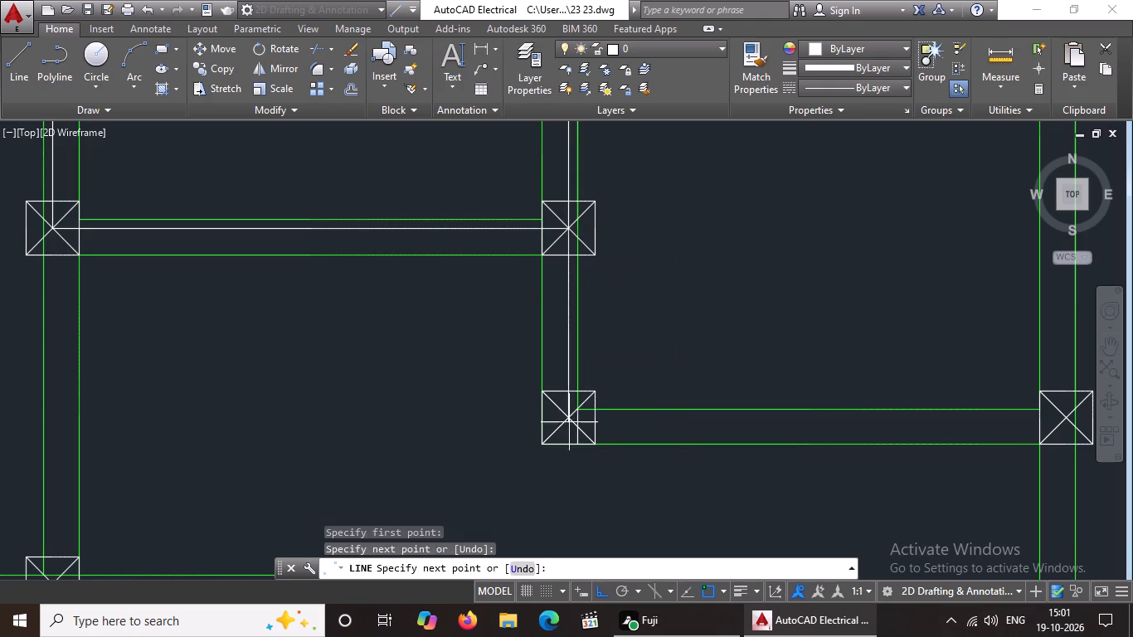
Continue the centreline east along the short horizontal wall to the column centre below the top wall's fourth column.
scroll(733, 421, down, 3)
scroll(818, 428, up, 3)
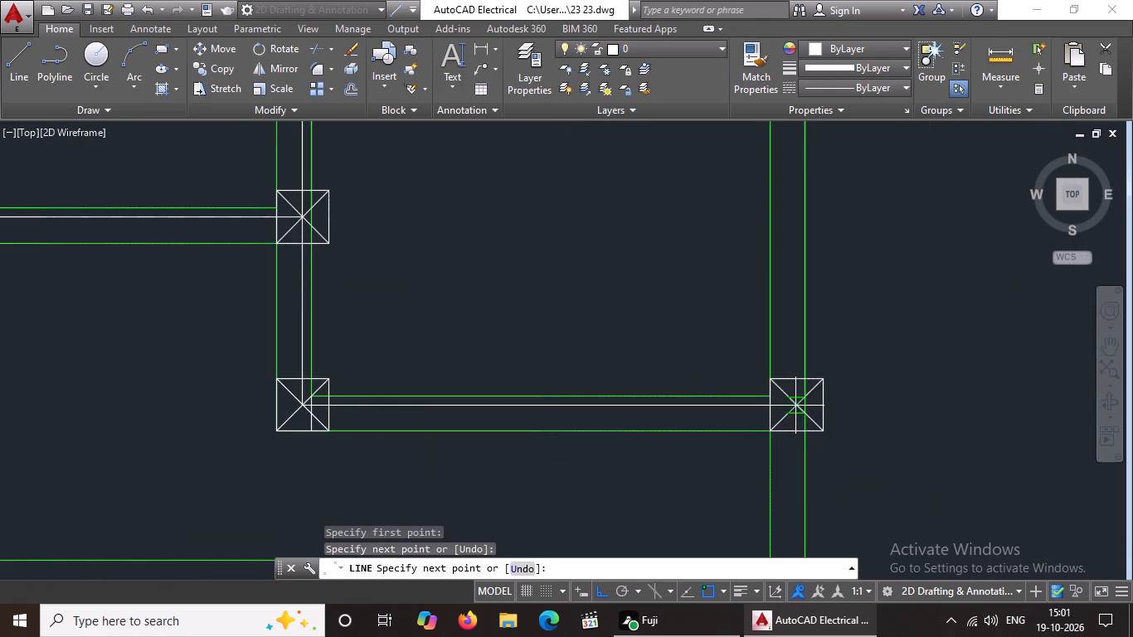
click(800, 405)
scroll(802, 392, down, 2)
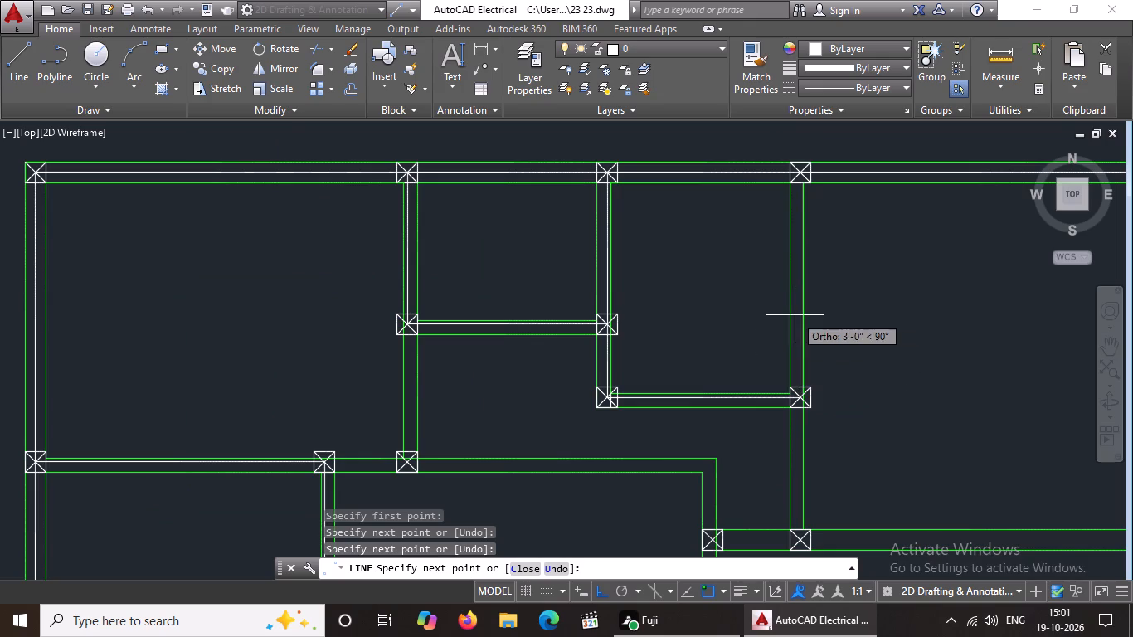
Continue the centreline north to the centre of the top wall's fourth column from the west and end the line.
middle_drag(795, 314, 794, 413)
scroll(807, 269, up, 2)
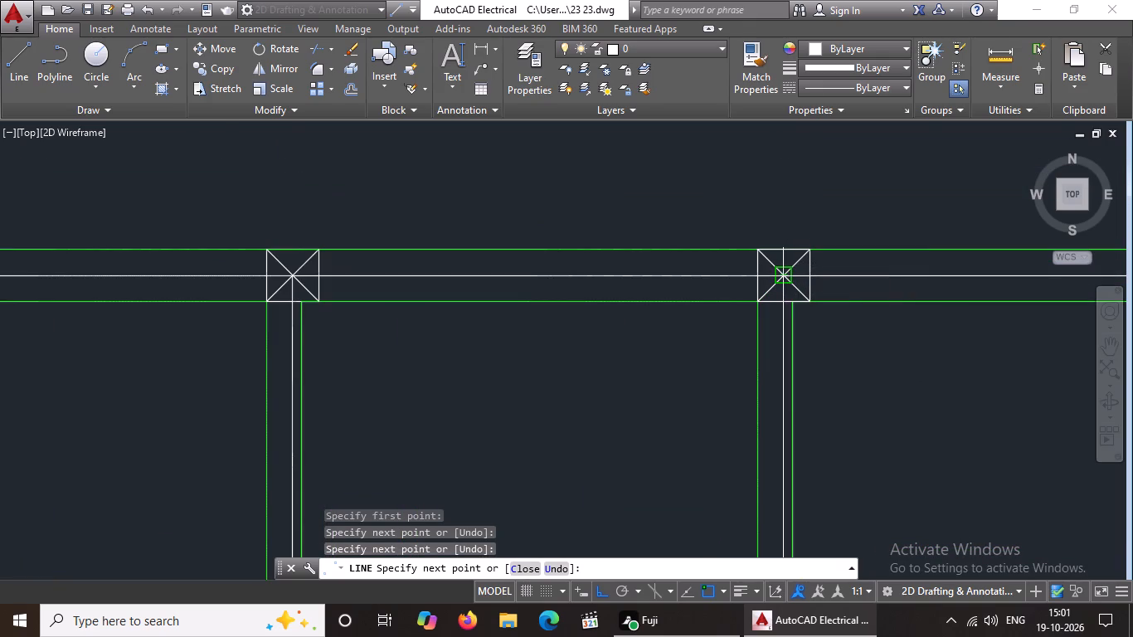
click(780, 277)
scroll(789, 310, down, 5)
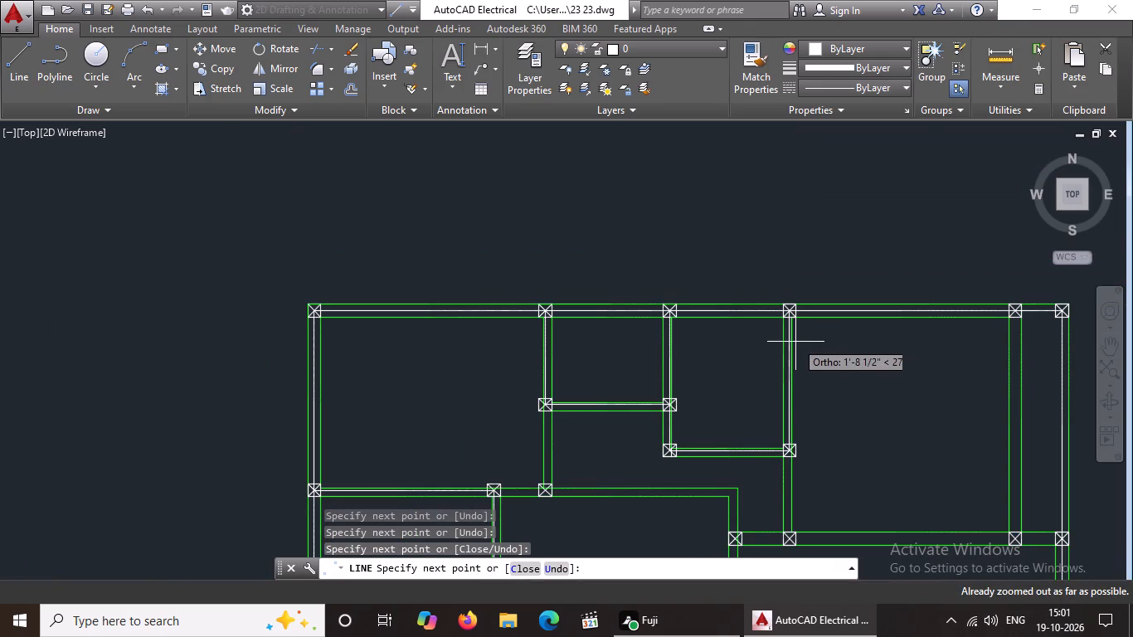
key(Escape)
Draw a centreline from the short horizontal wall's east column centre south to the next column, then east to the column below the top wall's fifth column.
middle_drag(897, 404, 647, 212)
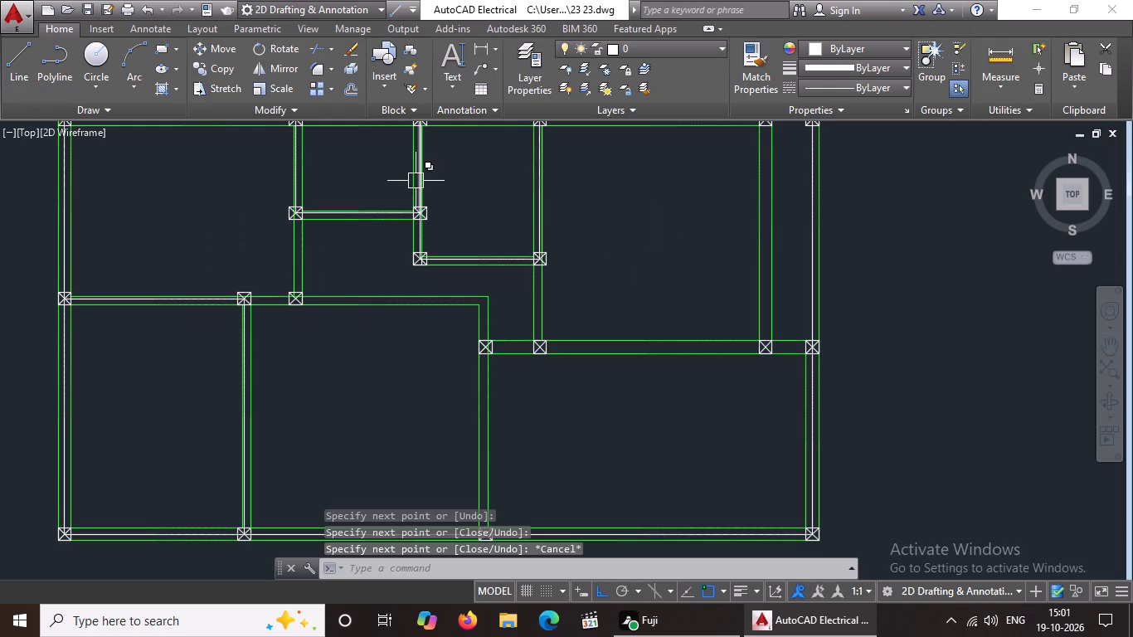
click(20, 62)
scroll(574, 284, up, 2)
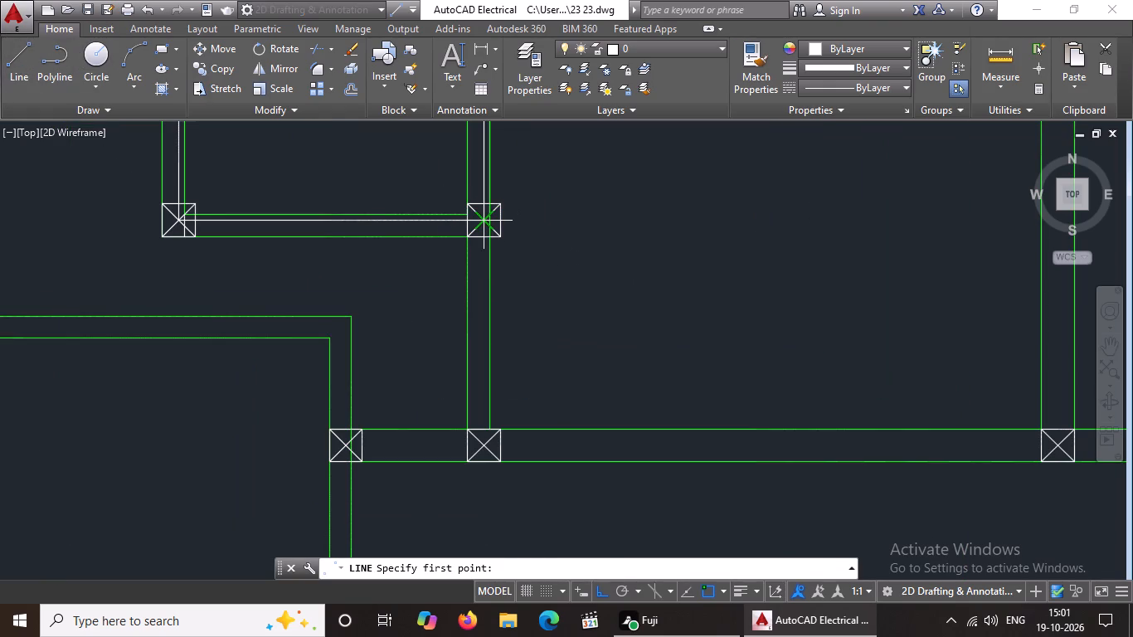
click(483, 220)
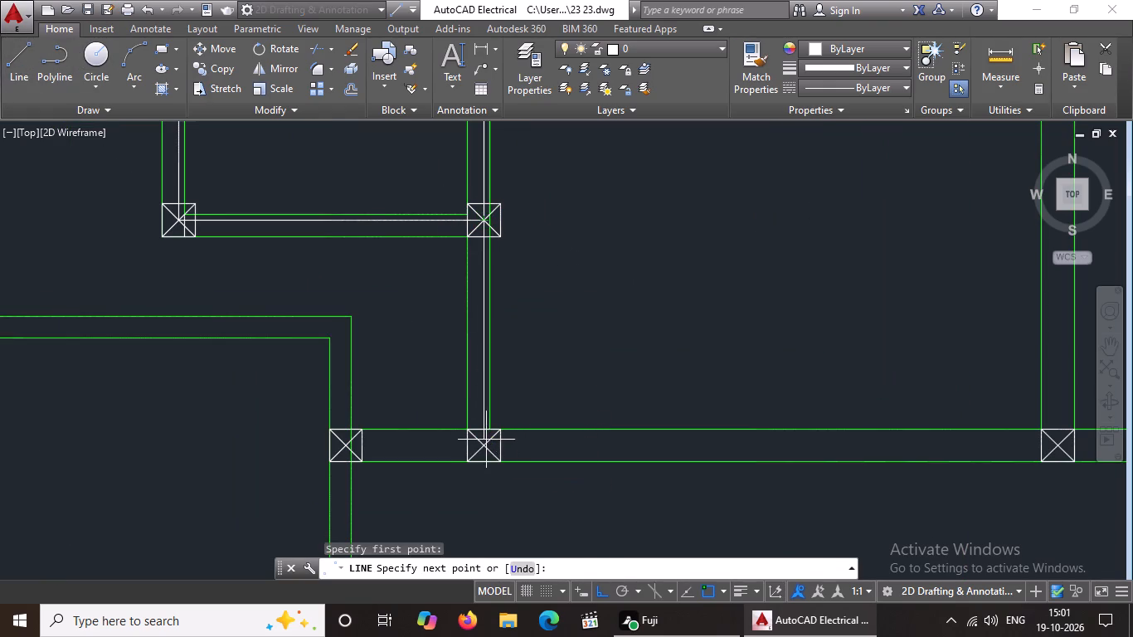
click(483, 443)
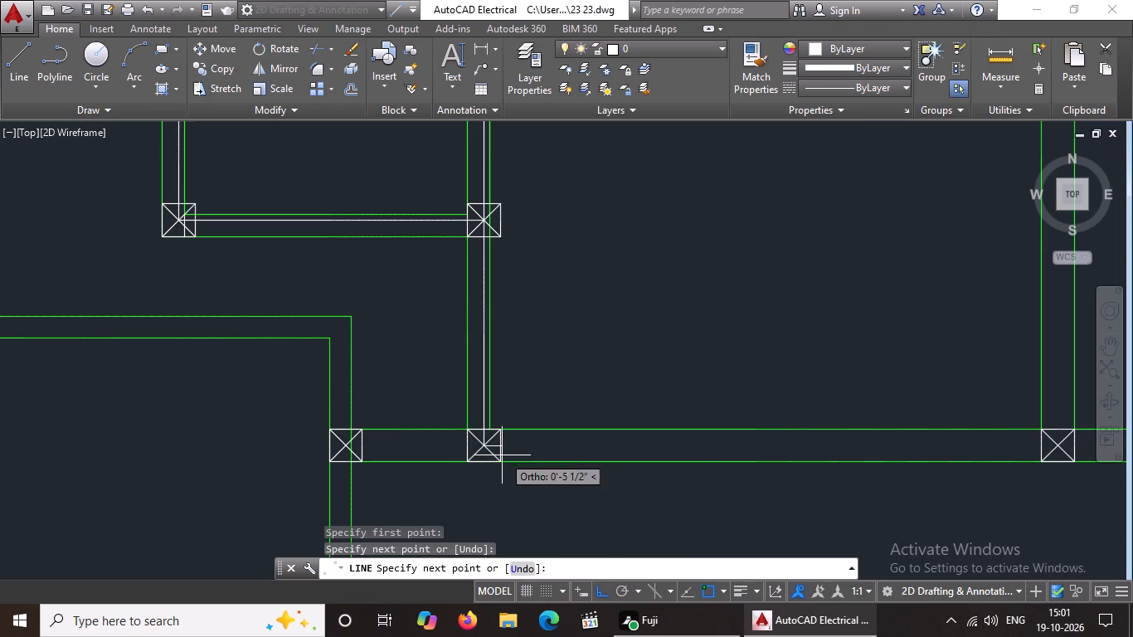
scroll(631, 430, down, 2)
scroll(783, 429, up, 3)
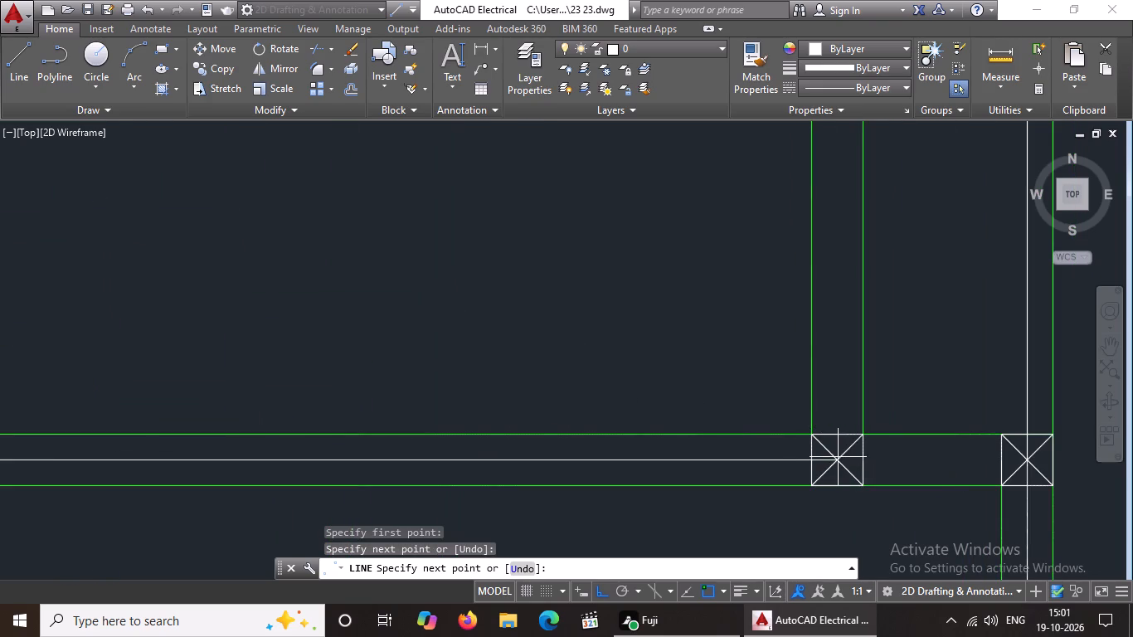
click(840, 458)
Continue the centreline north to the centre of the top wall's fifth column and end the line.
scroll(845, 421, down, 1)
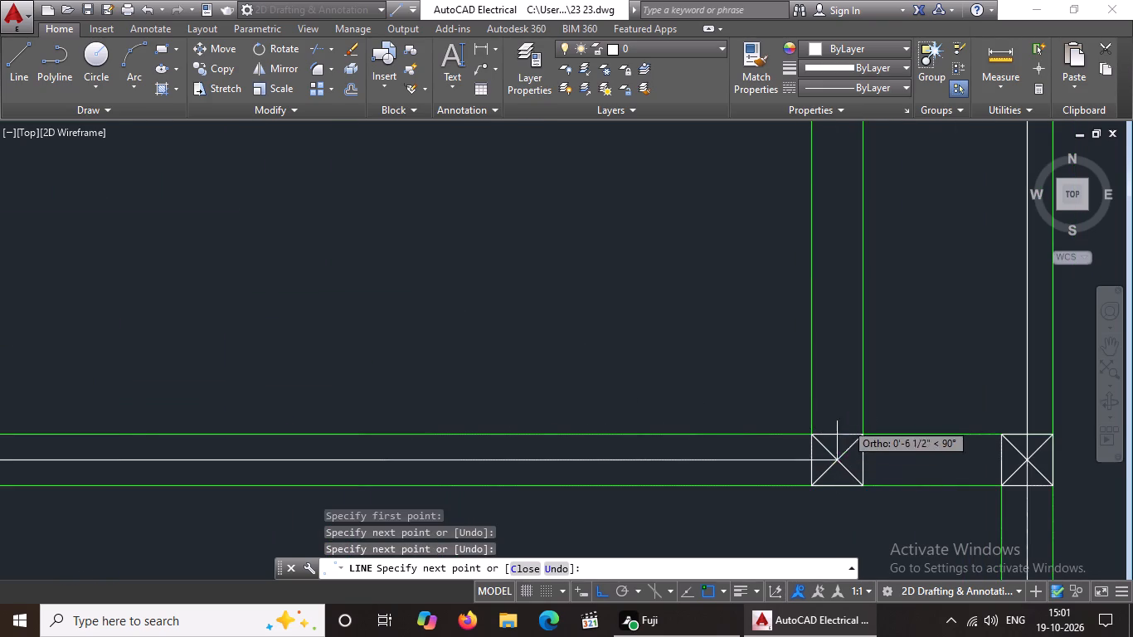
scroll(845, 421, down, 1)
middle_drag(844, 391, 842, 480)
scroll(835, 415, down, 2)
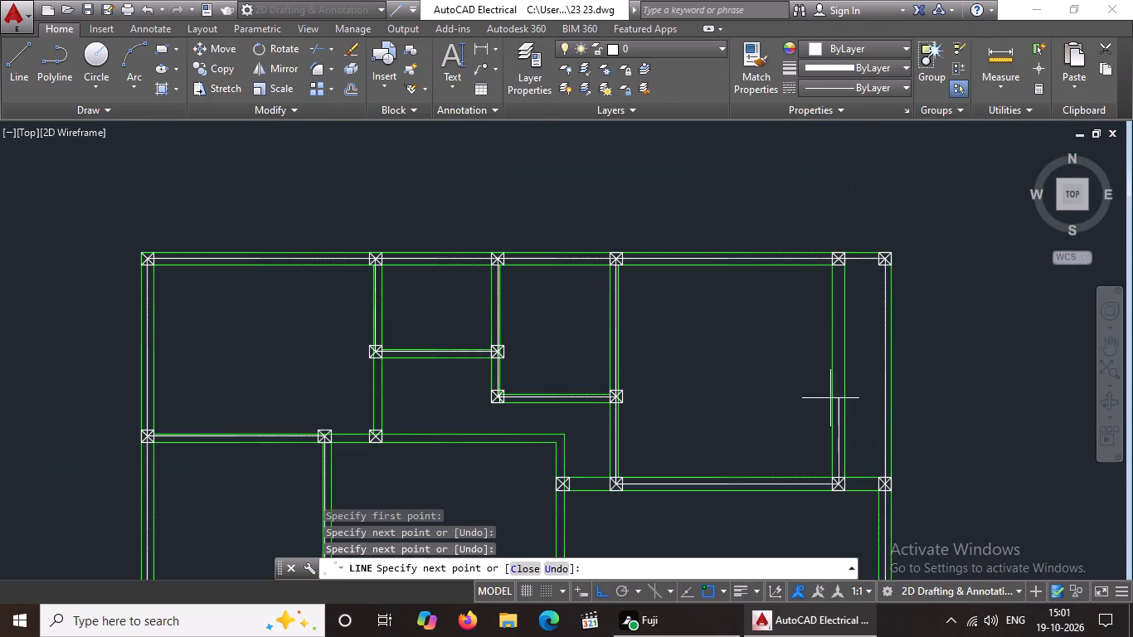
scroll(853, 244, up, 2)
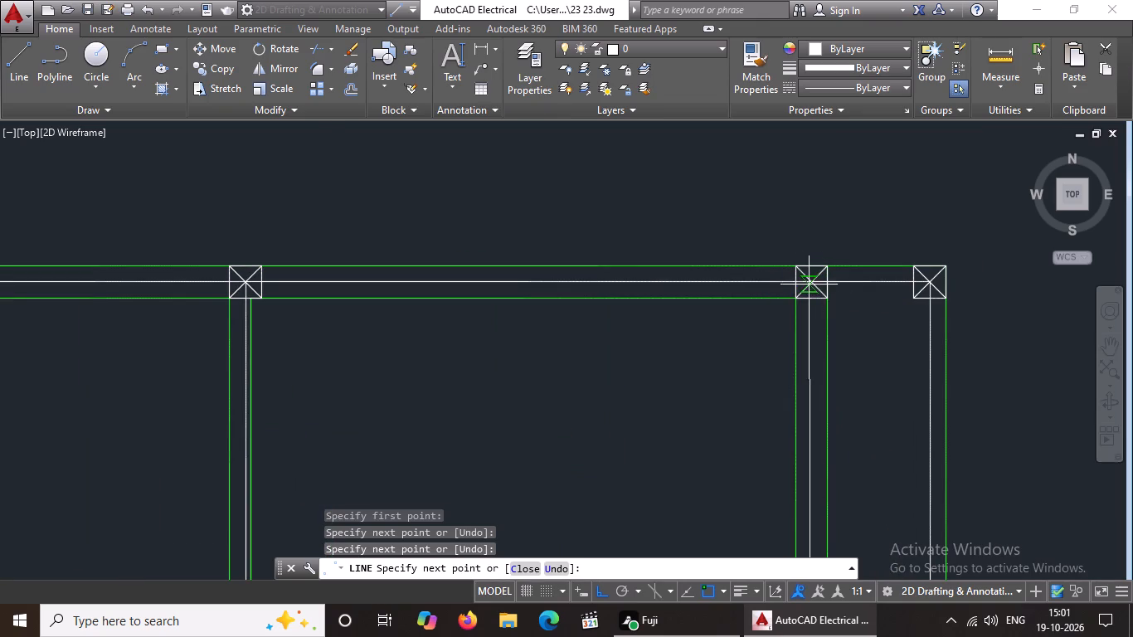
click(815, 280)
scroll(819, 277, down, 4)
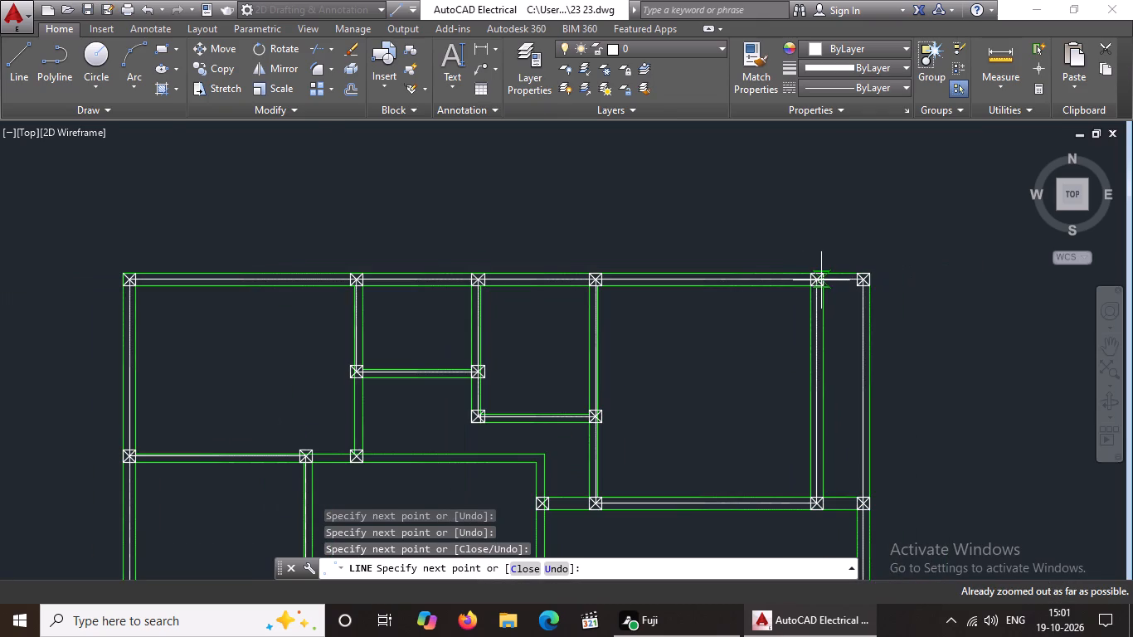
key(Escape)
Copy the column at the west end of the east room's south wall straight north to the wall corner above.
scroll(640, 363, down, 1)
middle_drag(644, 382, 673, 309)
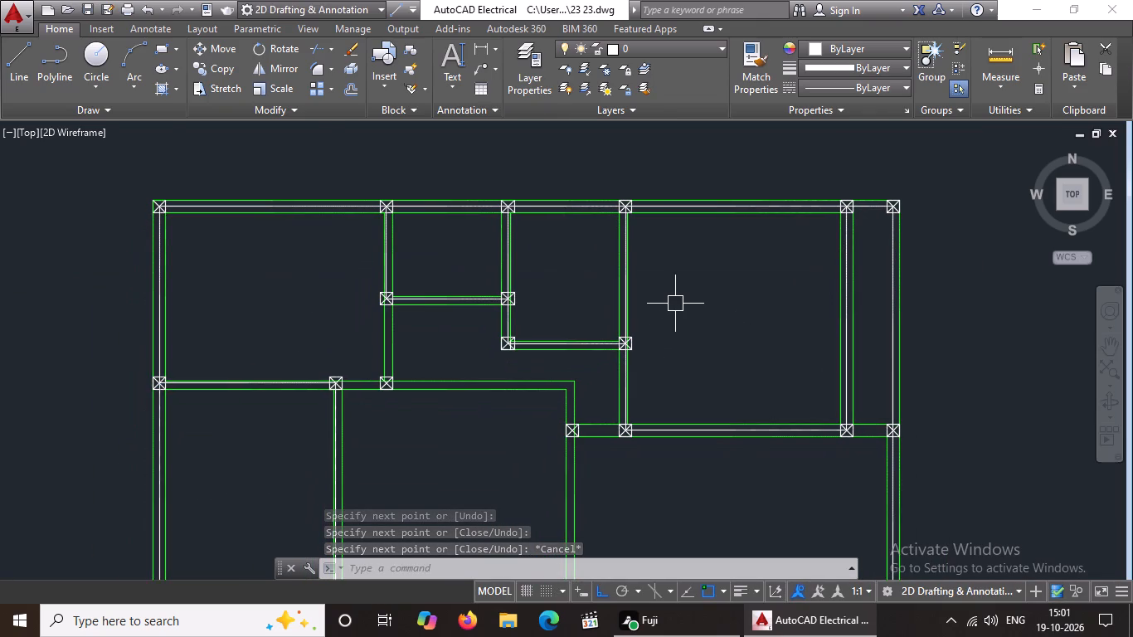
scroll(580, 411, down, 2)
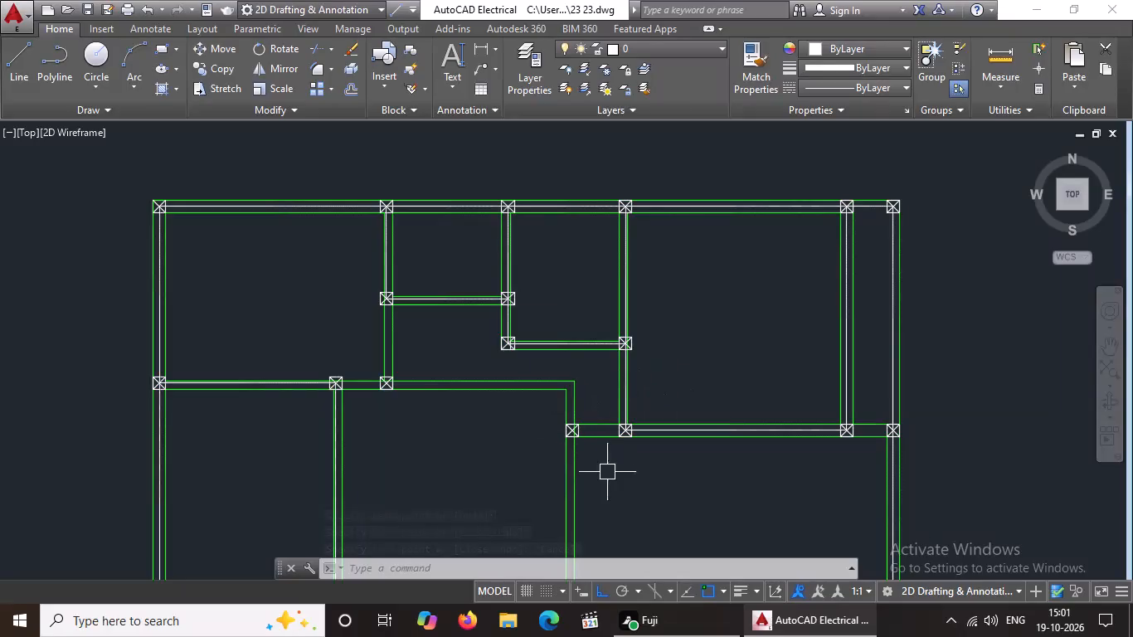
middle_drag(607, 380, 622, 261)
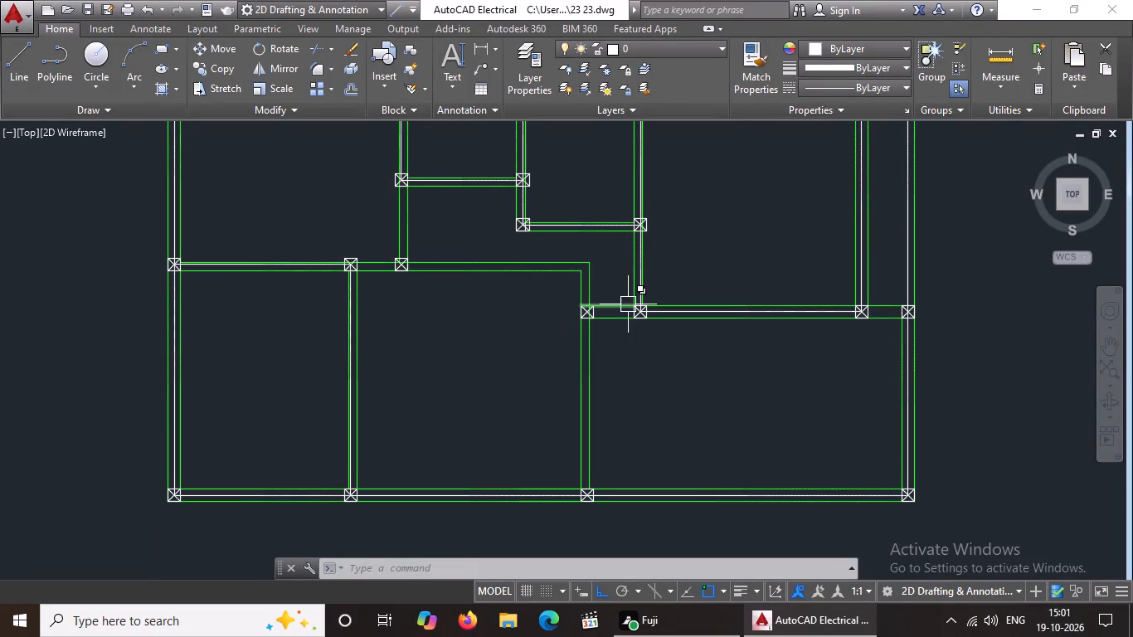
scroll(630, 304, up, 1)
click(534, 294)
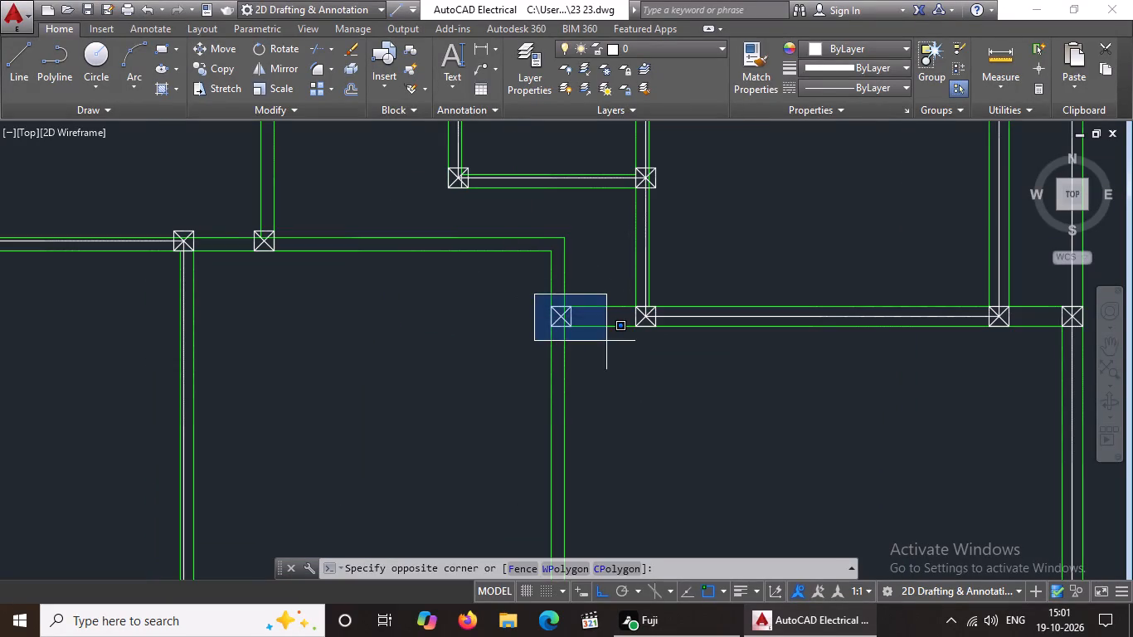
click(610, 344)
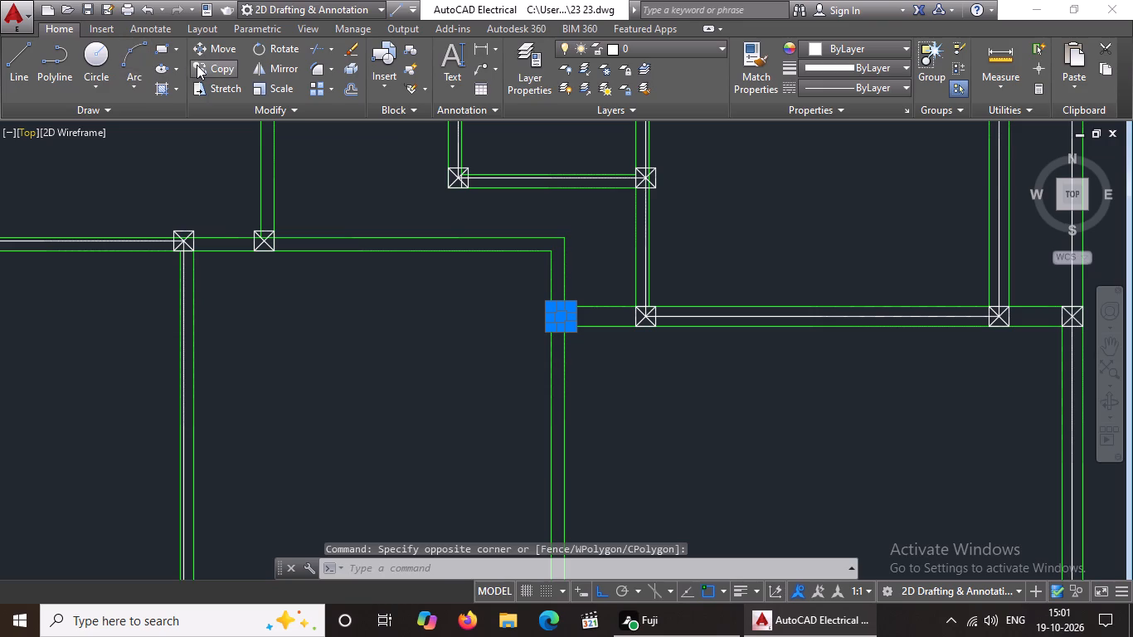
click(197, 65)
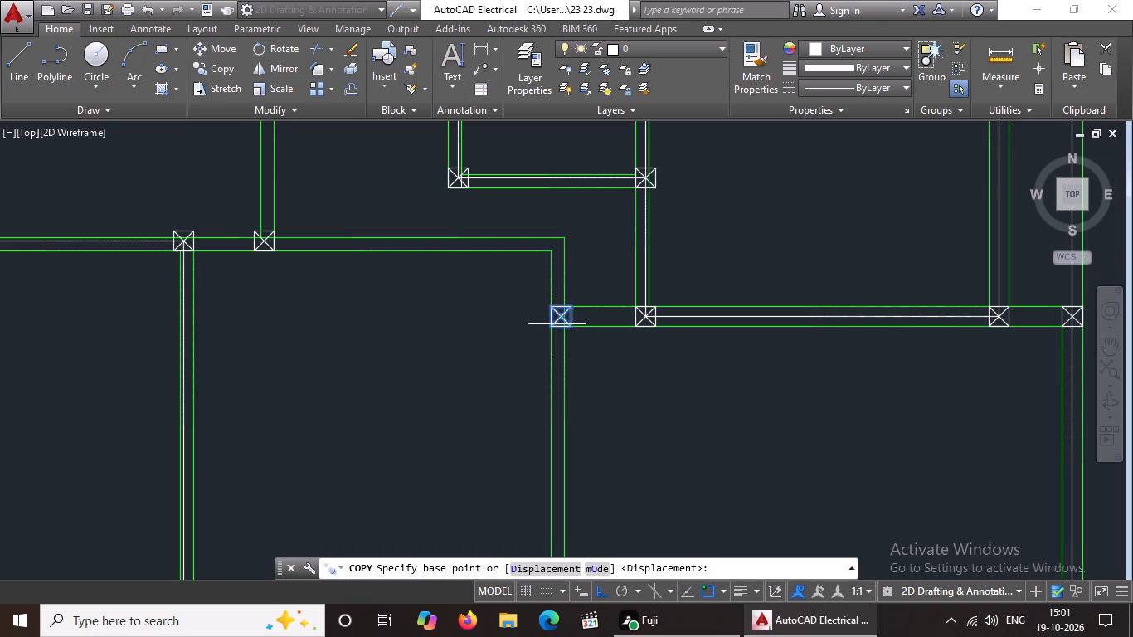
click(550, 327)
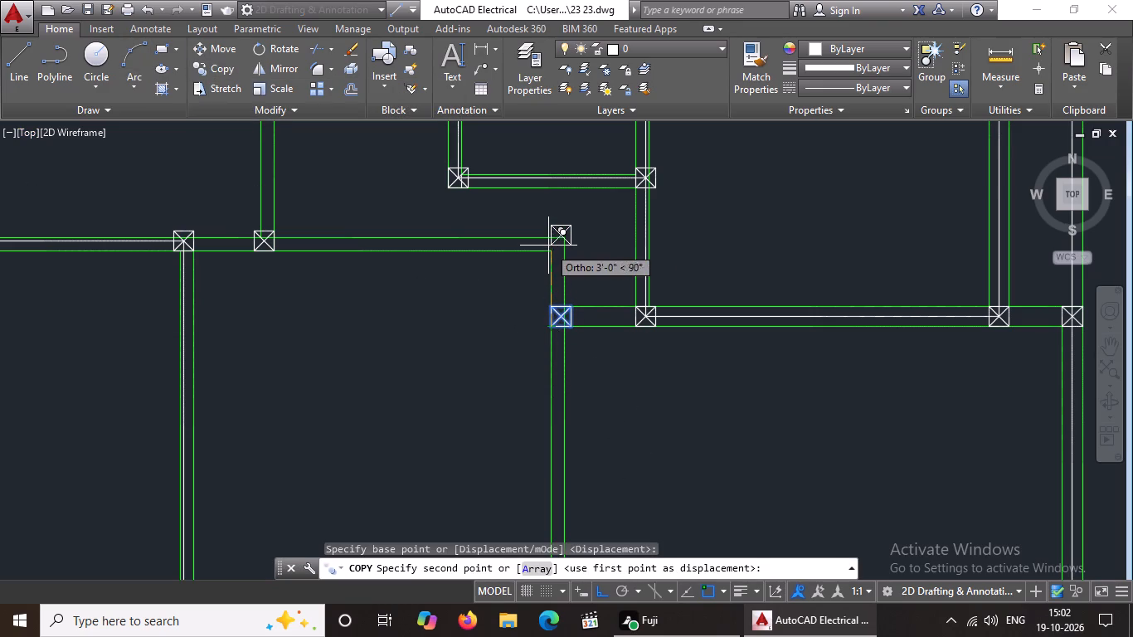
click(550, 250)
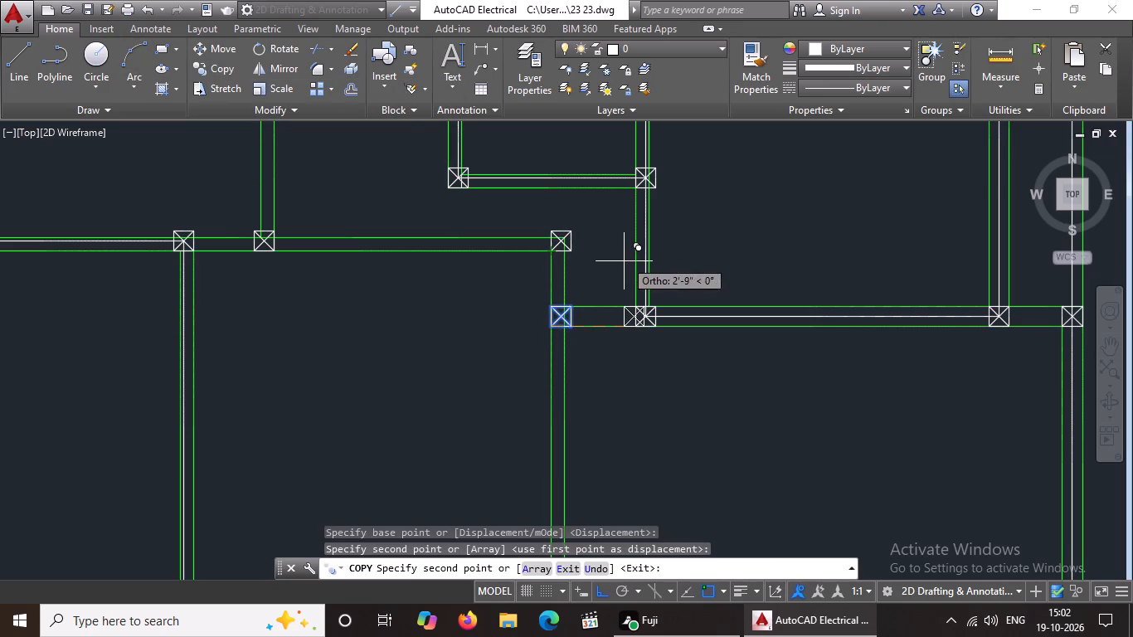
scroll(624, 261, down, 3)
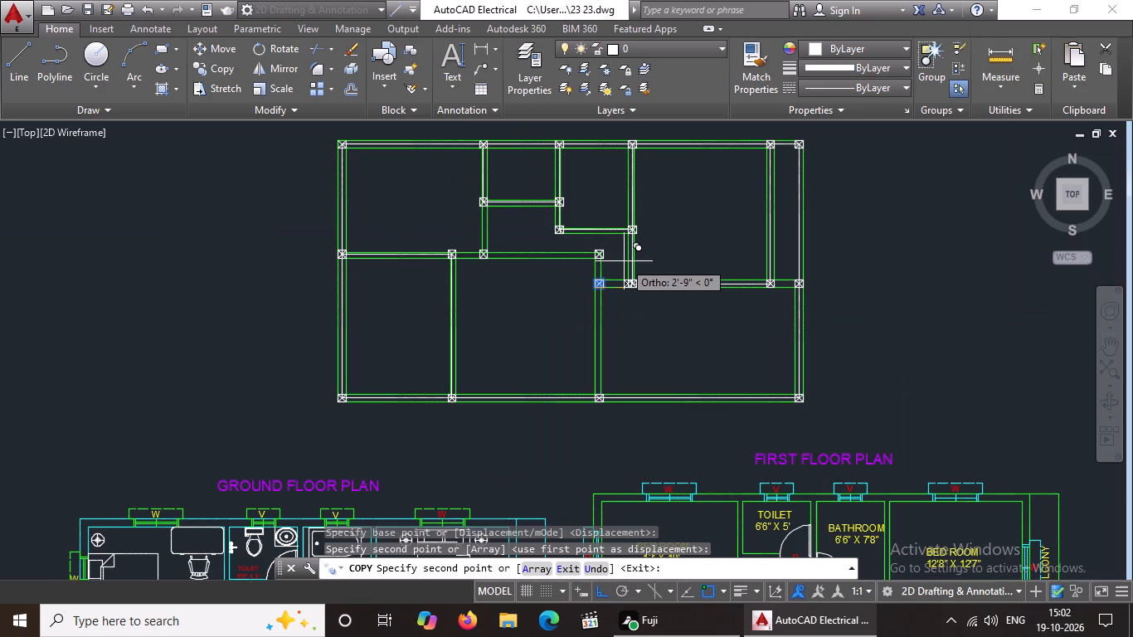
key(Escape)
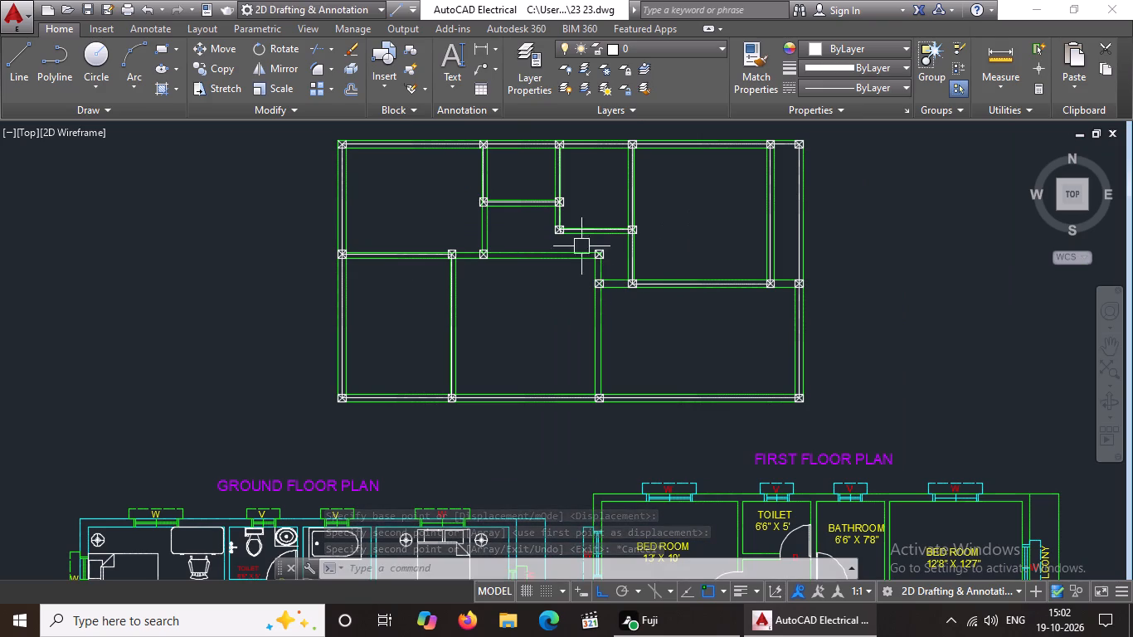
Draw a vertical centreline from the bottom wall's third column centre from the west north to the next column's centre.
click(8, 64)
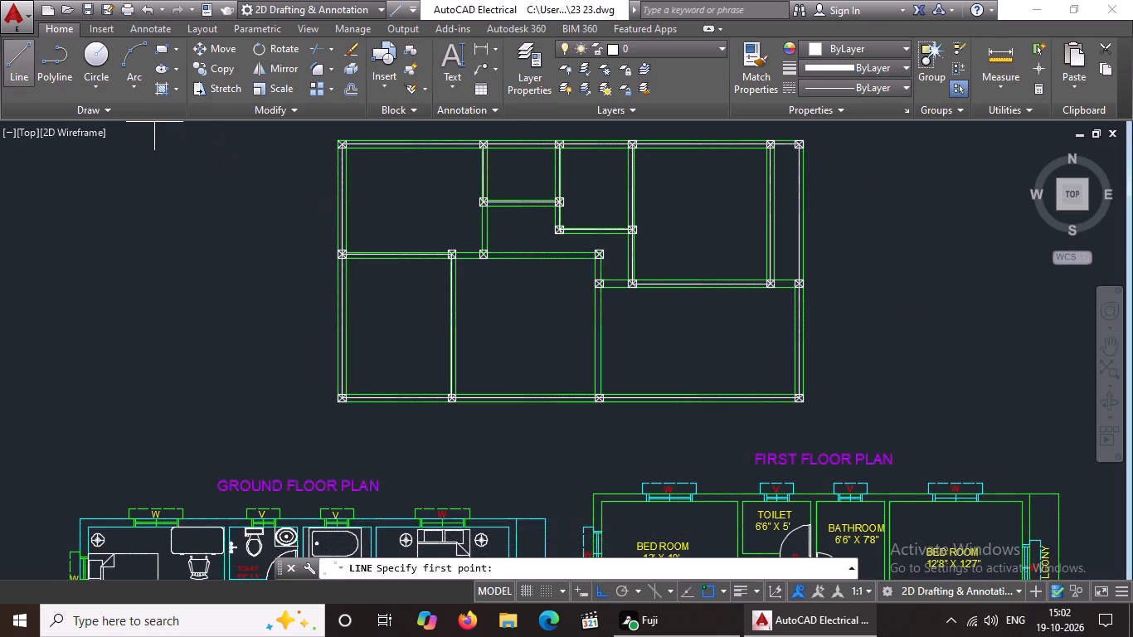
scroll(632, 353, up, 3)
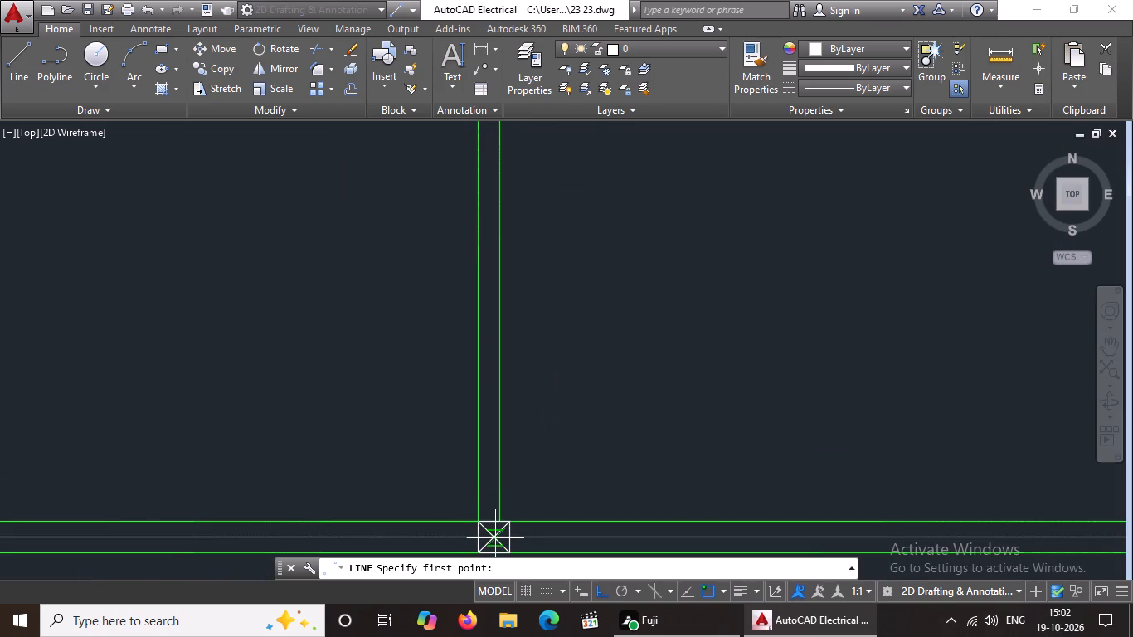
click(495, 541)
scroll(485, 443, down, 3)
scroll(483, 335, up, 4)
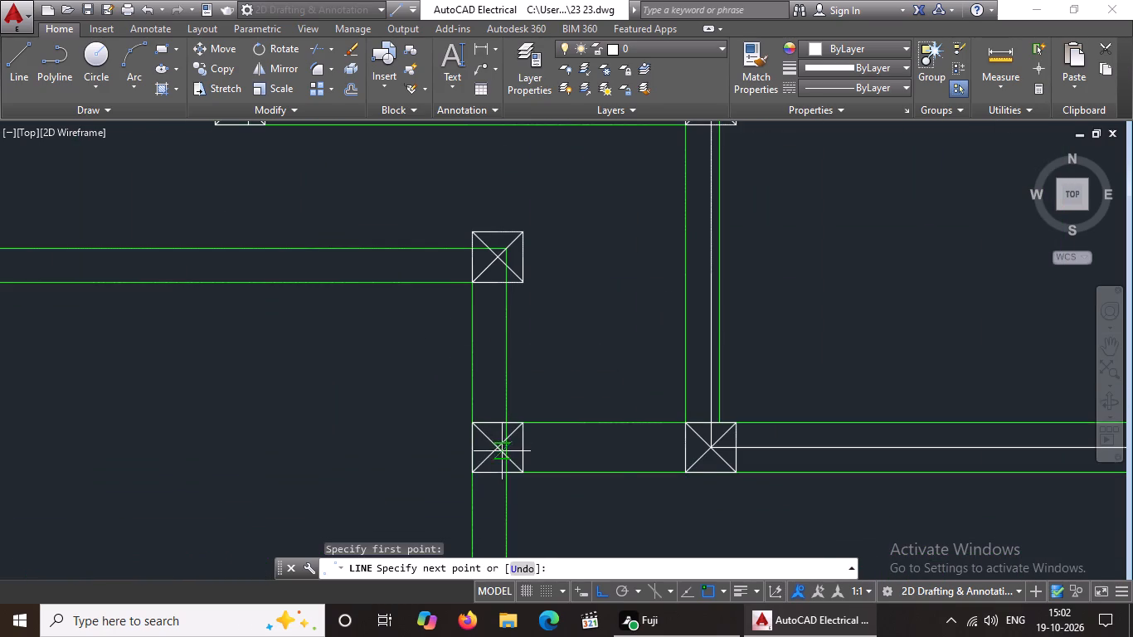
click(498, 451)
Continue the centreline east along the horizontal wall to the east outer wall's middle column centre and end the line.
scroll(576, 443, down, 3)
scroll(887, 450, up, 2)
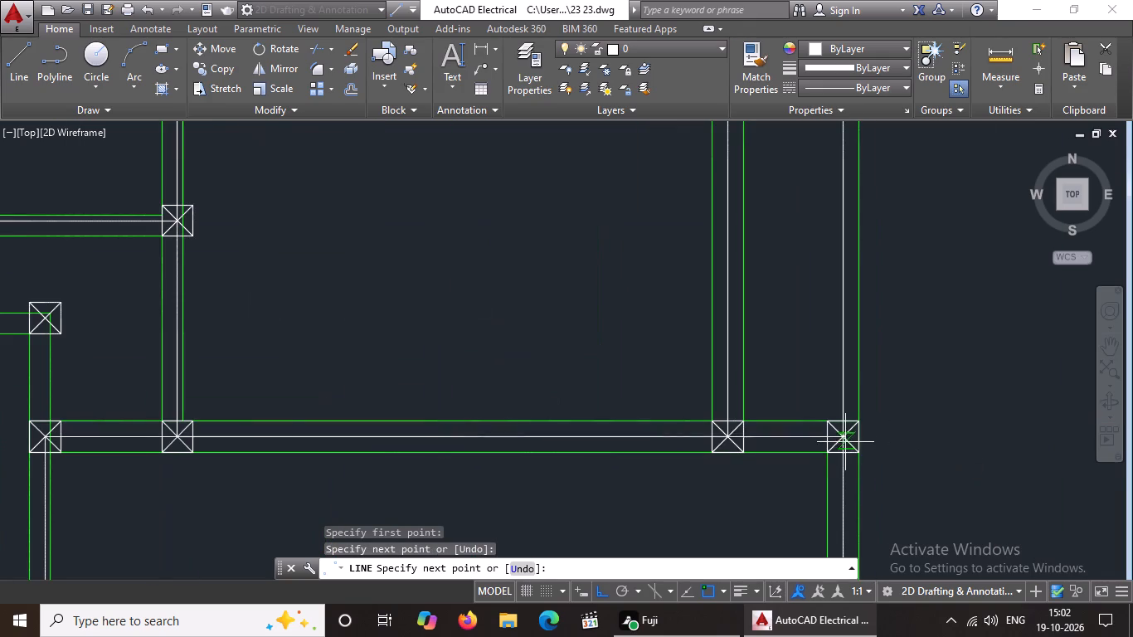
scroll(844, 436, up, 2)
scroll(844, 436, down, 3)
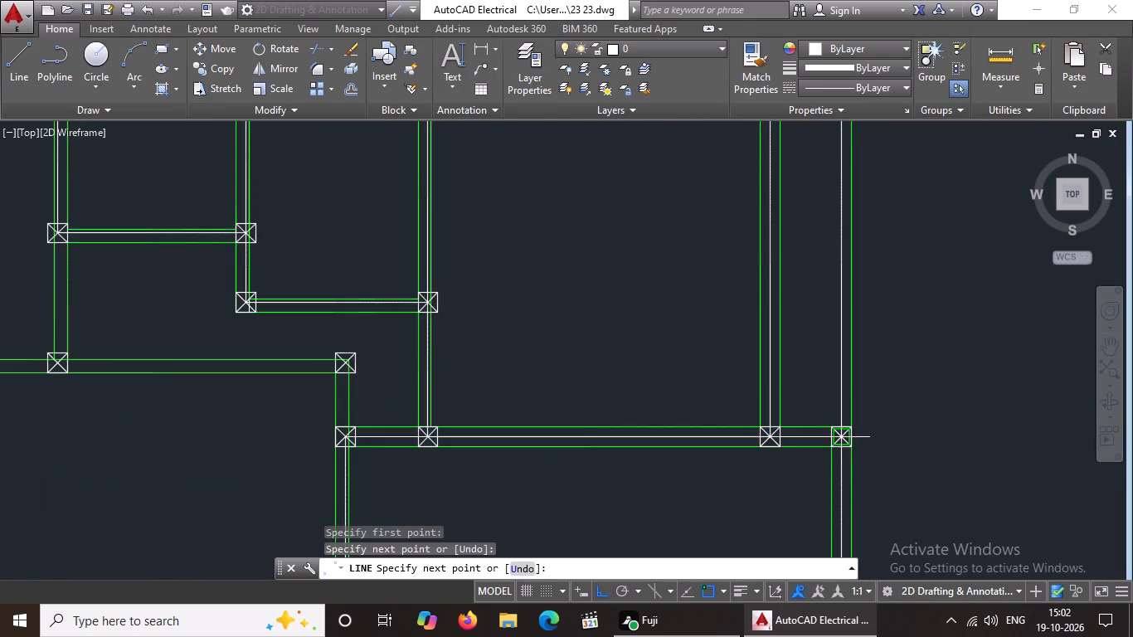
scroll(829, 444, up, 5)
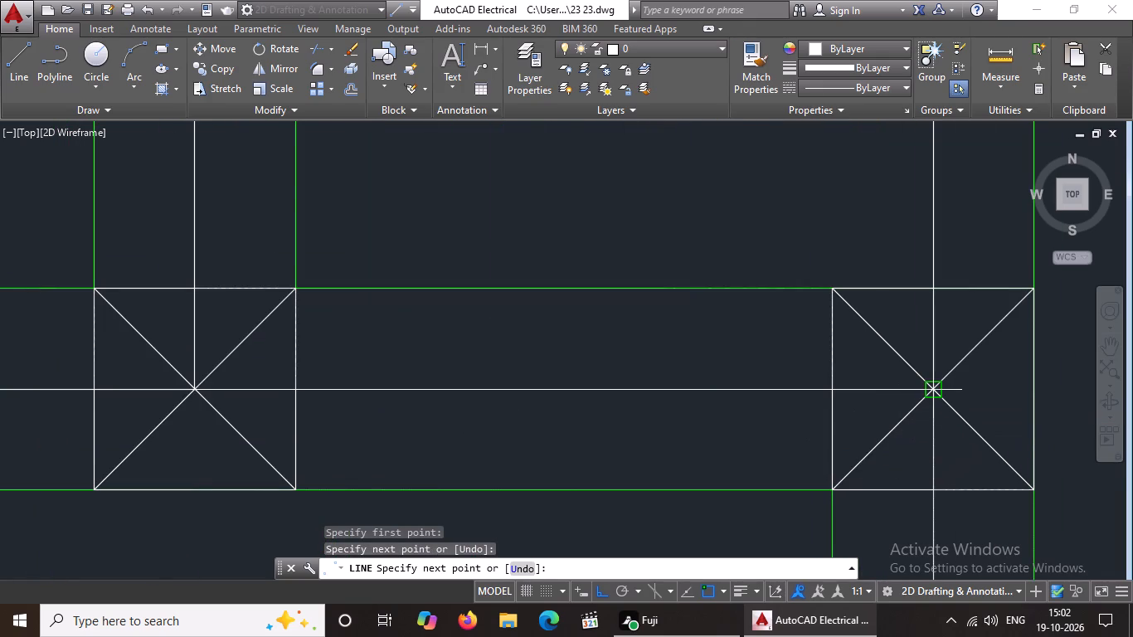
click(934, 383)
scroll(973, 362, down, 7)
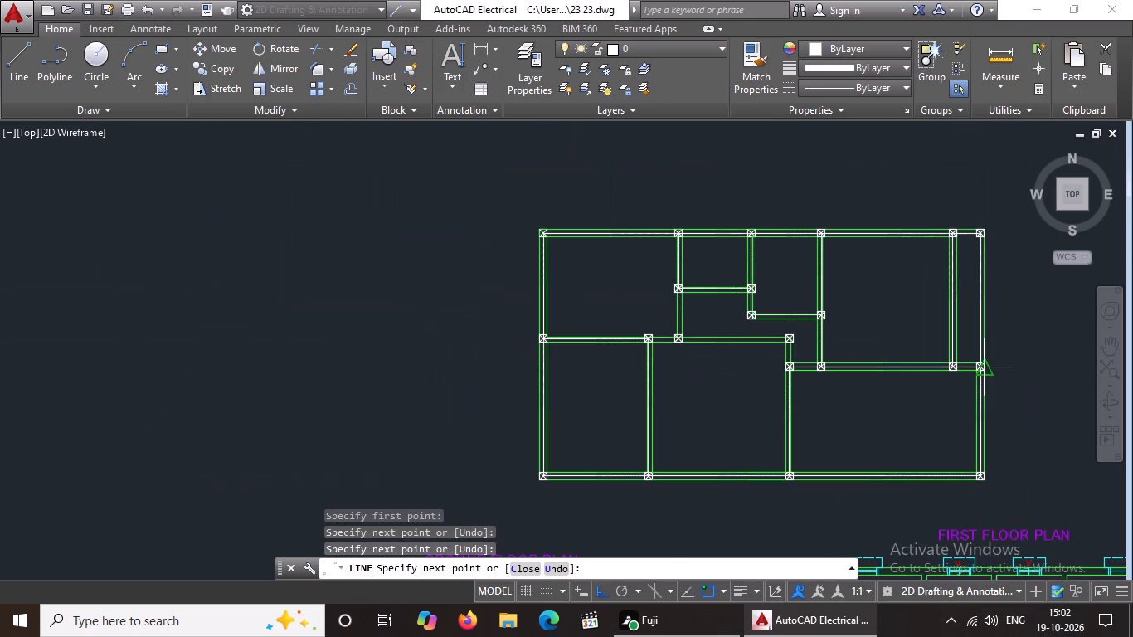
key(Escape)
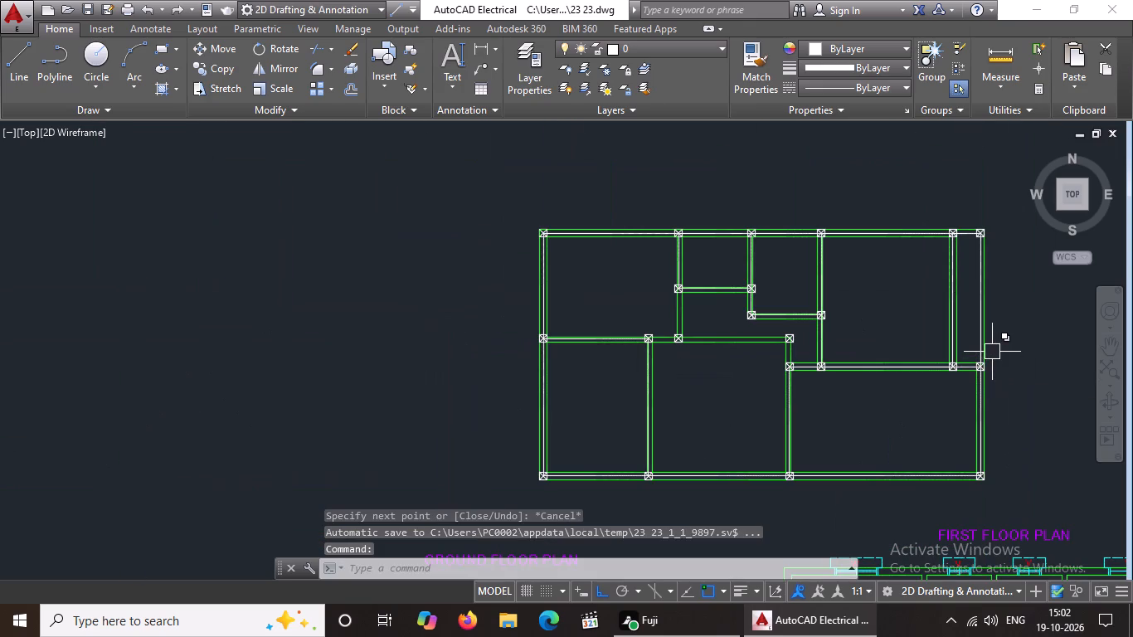
Draw a vertical centreline from the interior column below the top wall's second column from the west, south to the middle horizontal wall's column centre.
scroll(731, 337, up, 3)
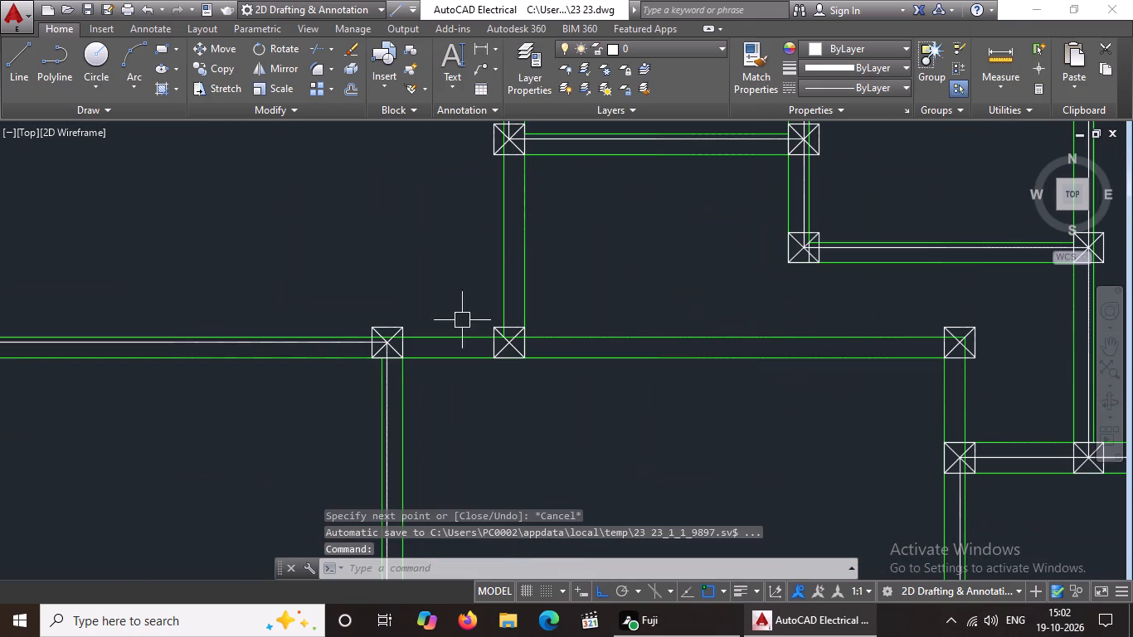
click(5, 66)
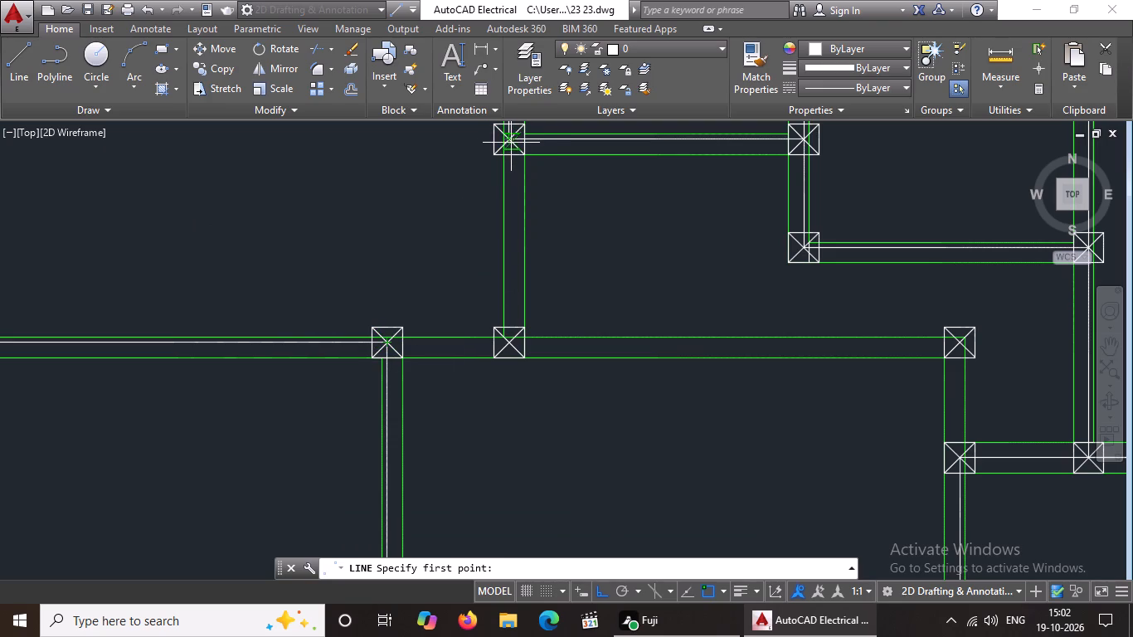
scroll(506, 157, down, 1)
middle_drag(506, 160, 506, 163)
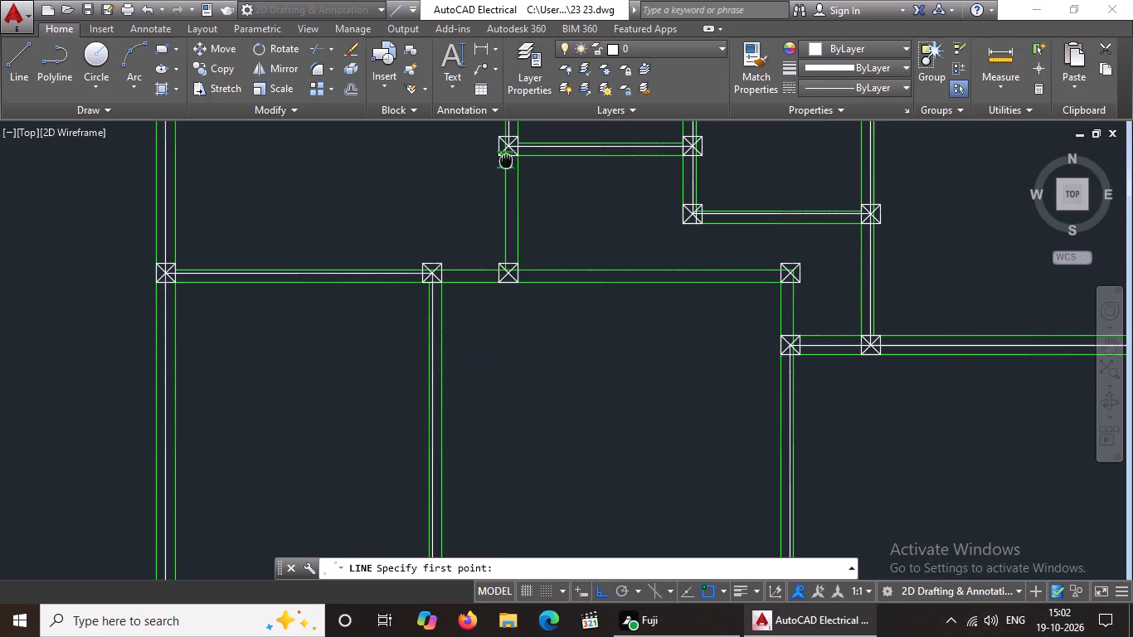
middle_drag(506, 163, 504, 270)
scroll(505, 246, up, 2)
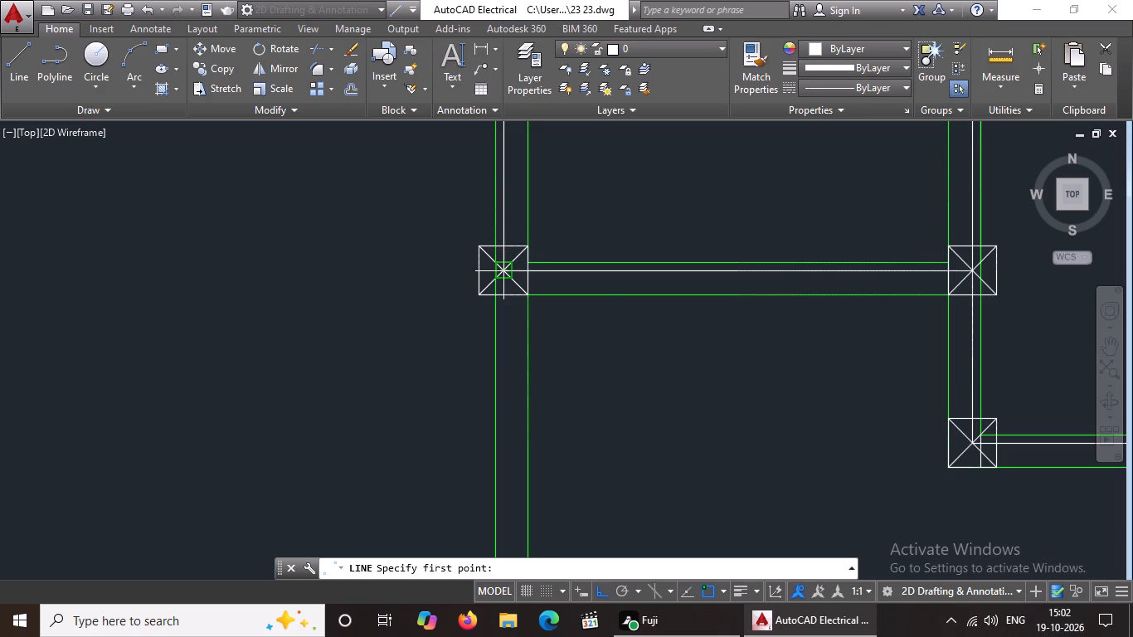
click(503, 272)
scroll(505, 281, down, 4)
scroll(517, 374, up, 3)
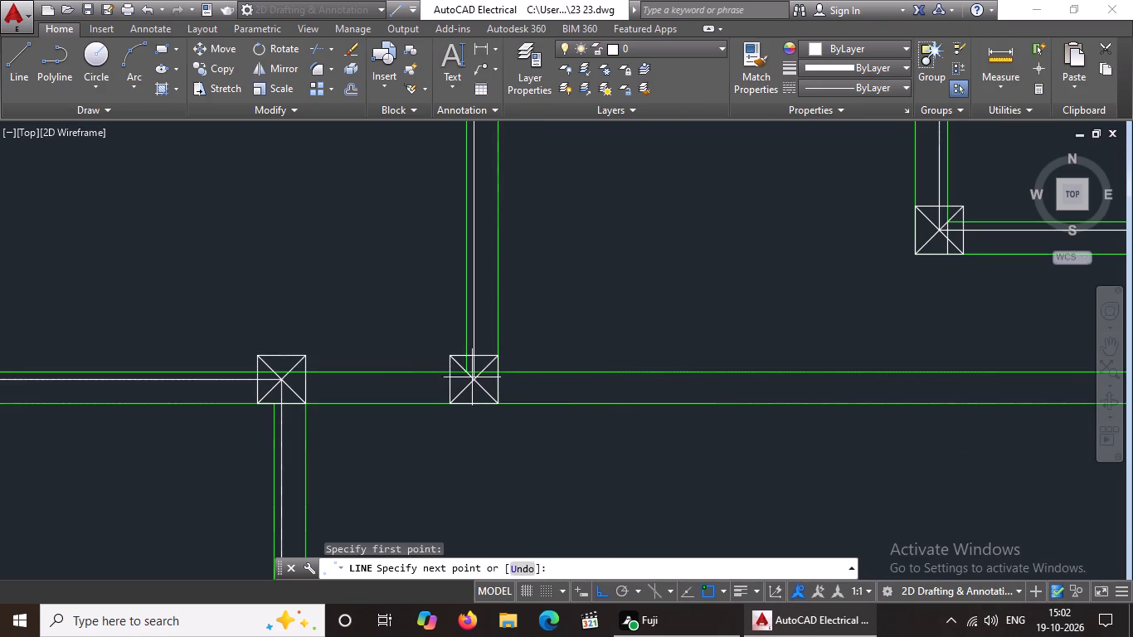
click(474, 382)
Continue the centreline east along the middle horizontal wall to the corner column's centre and end the line.
scroll(548, 378, down, 3)
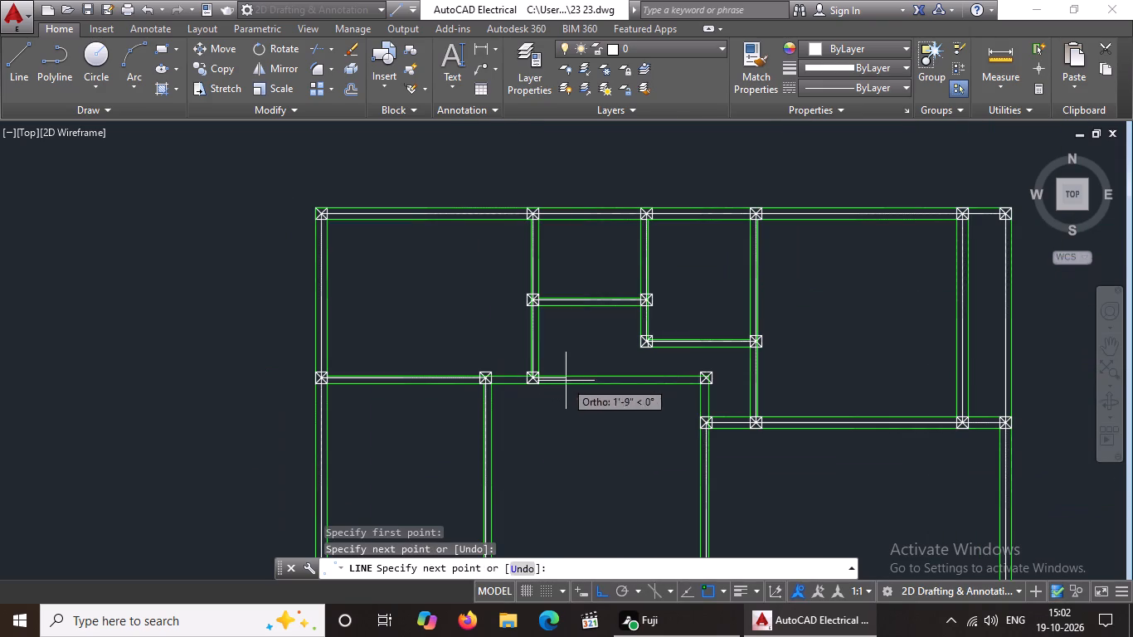
scroll(646, 381, up, 3)
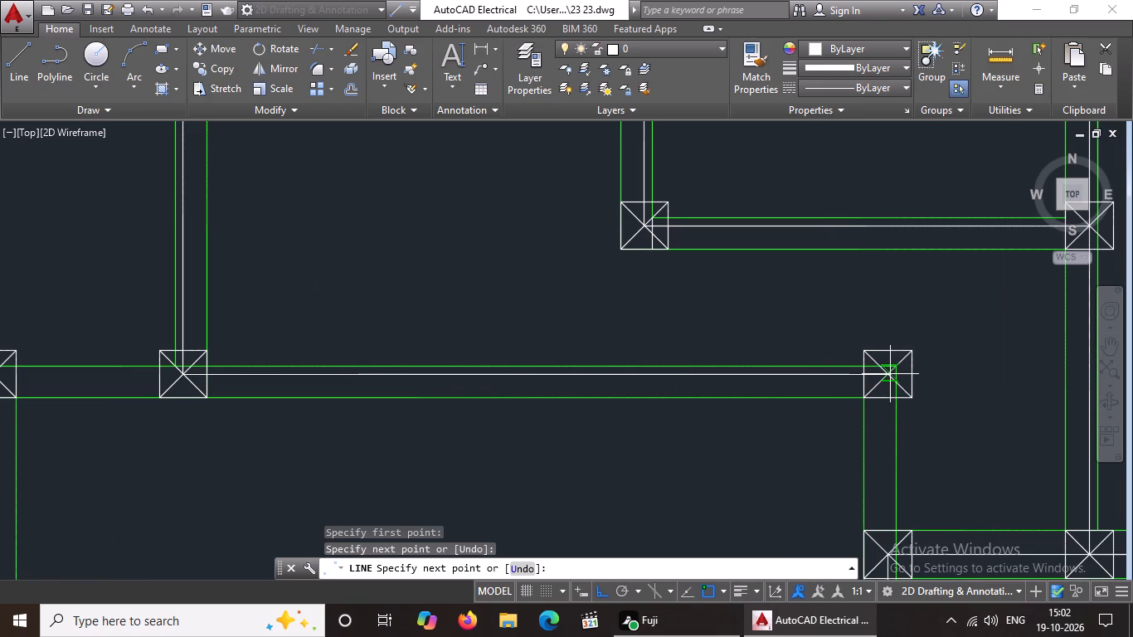
scroll(890, 374, up, 2)
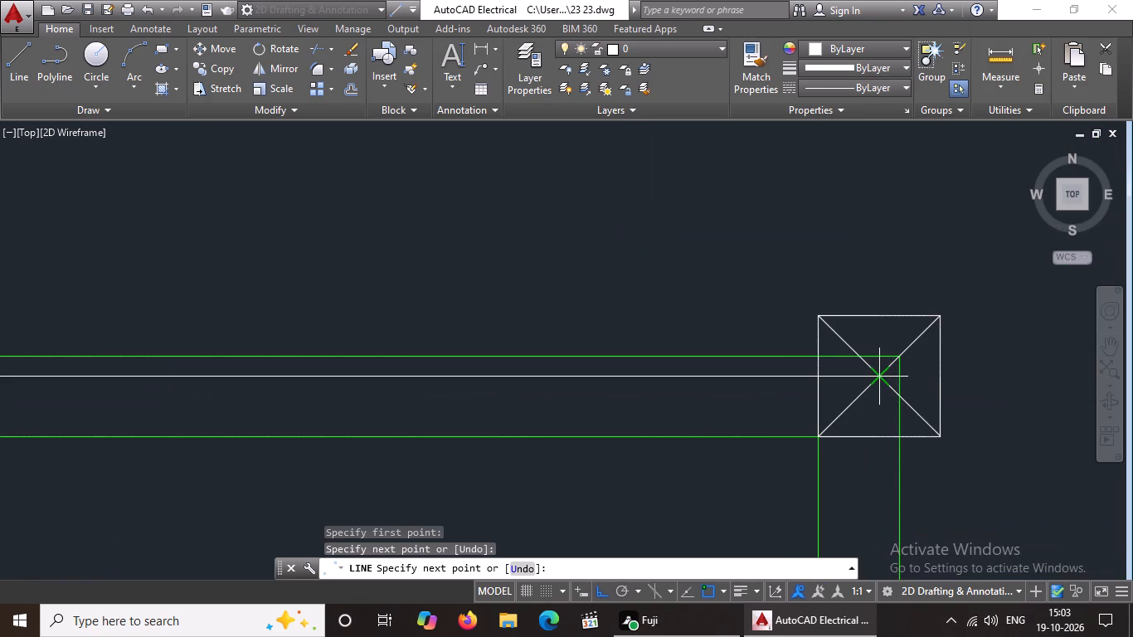
click(878, 376)
scroll(882, 377, down, 5)
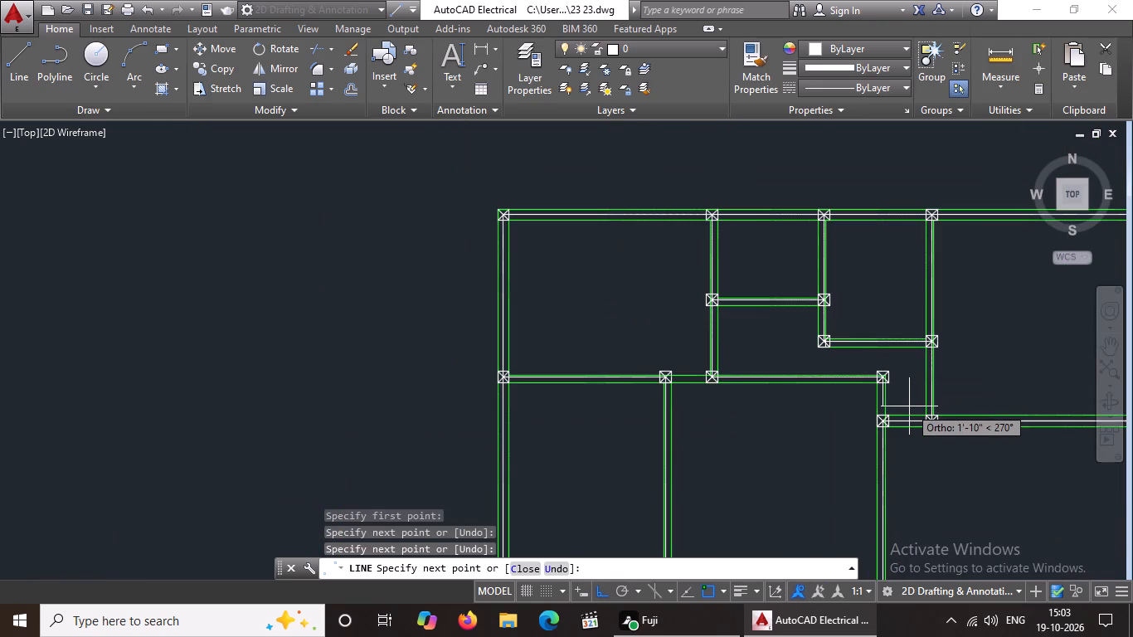
key(Escape)
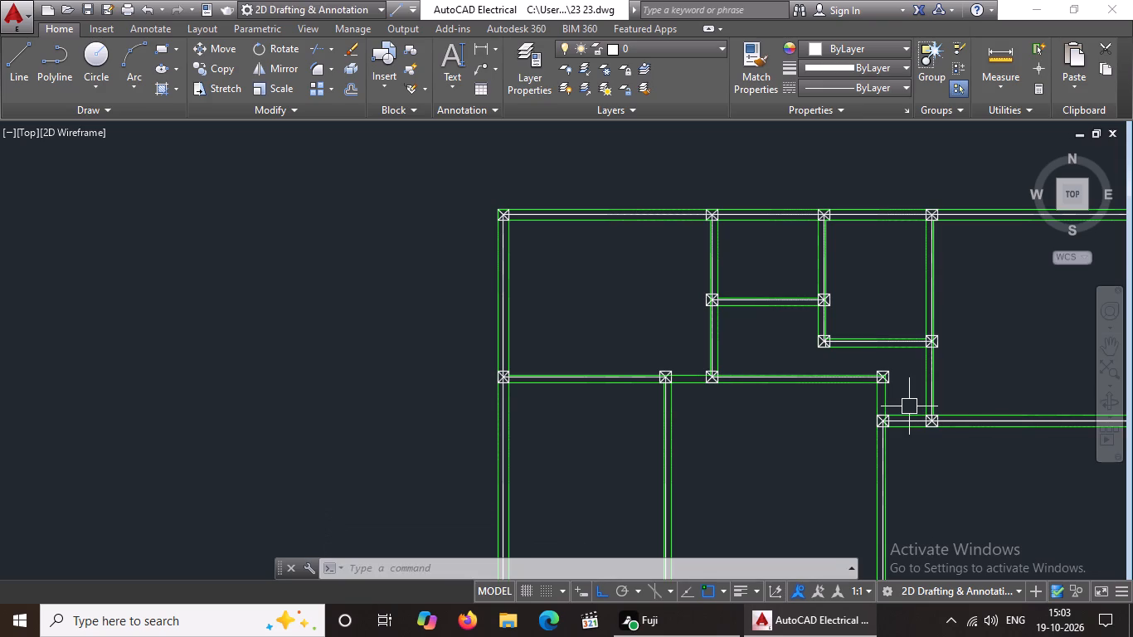
Draw a short horizontal centreline connecting the centres of the middle horizontal wall's second and third columns from the west.
scroll(903, 421, down, 1)
middle_drag(900, 505, 872, 447)
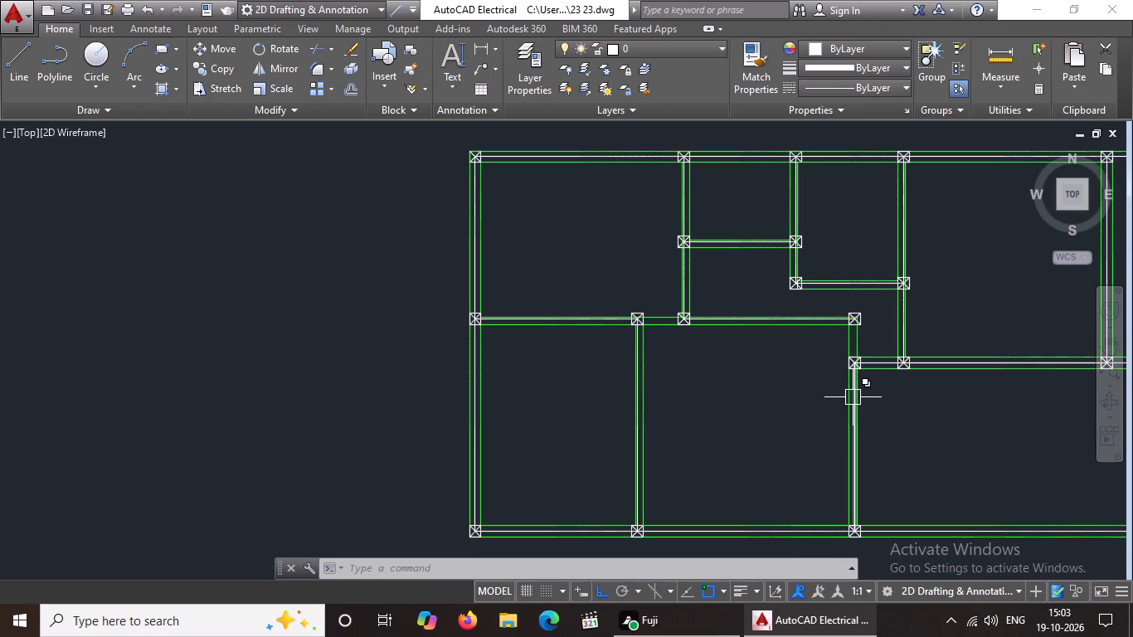
scroll(701, 344, up, 3)
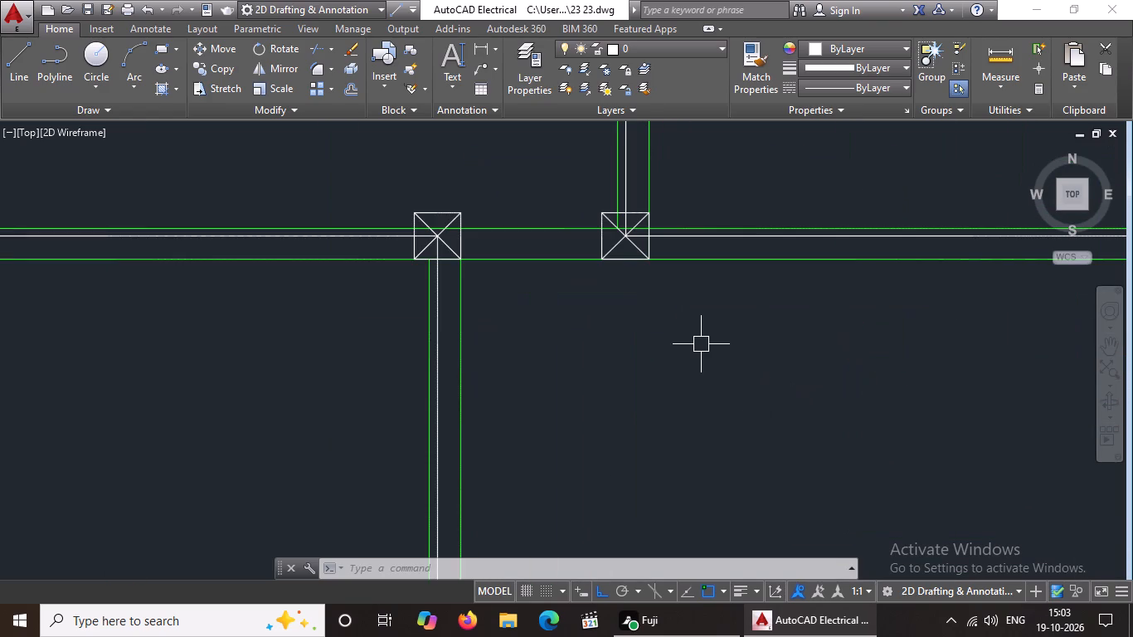
scroll(701, 344, down, 2)
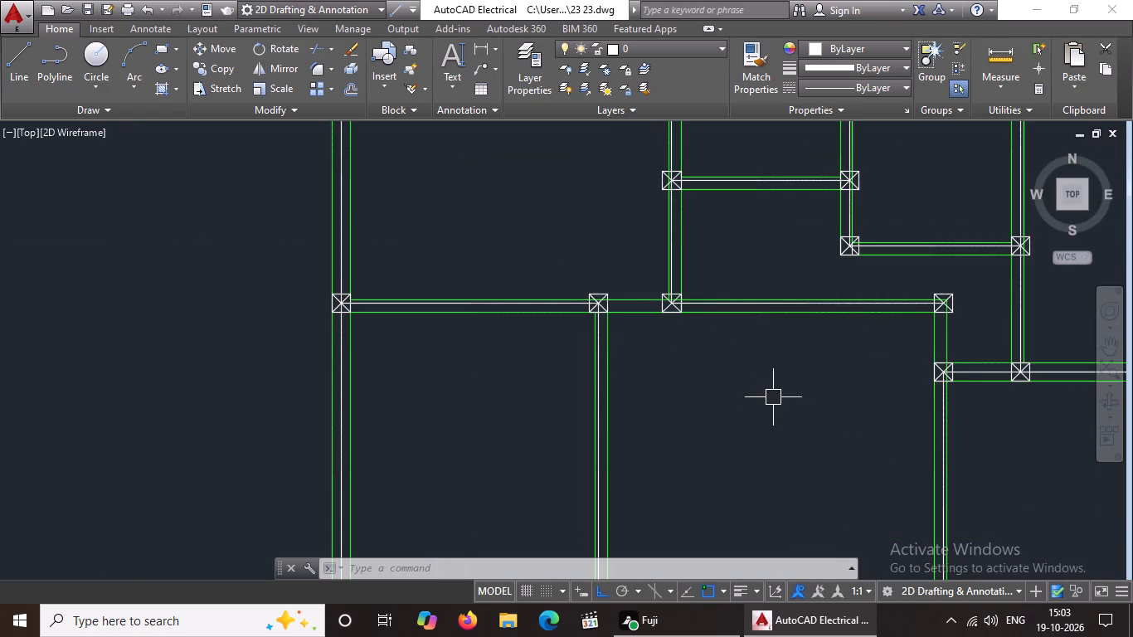
click(17, 75)
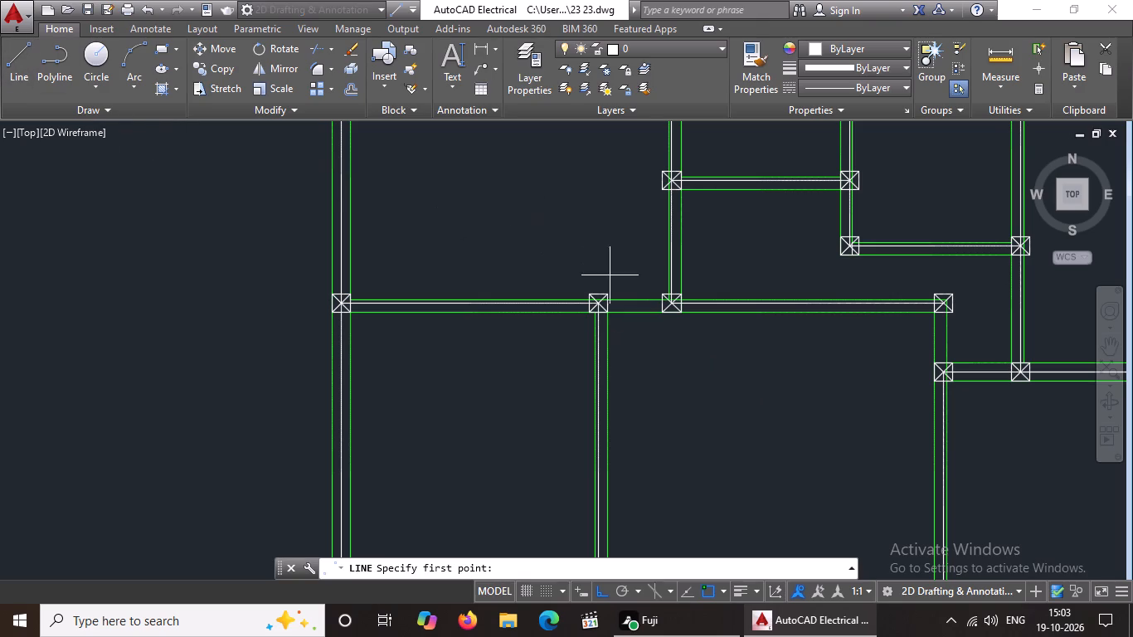
scroll(601, 314, up, 2)
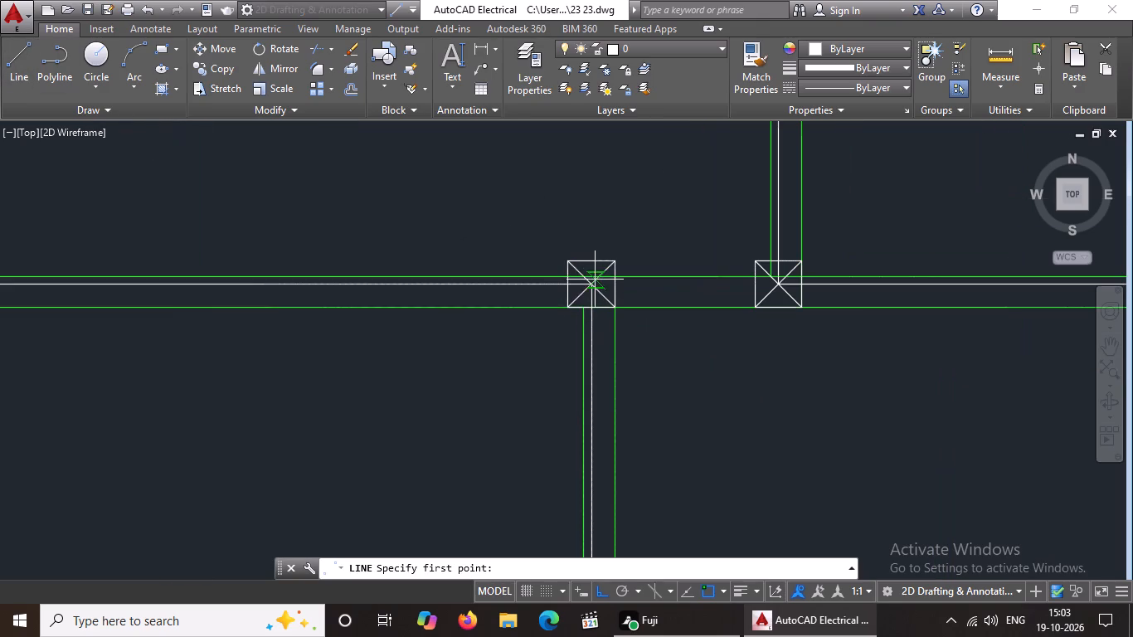
drag(594, 284, 610, 286)
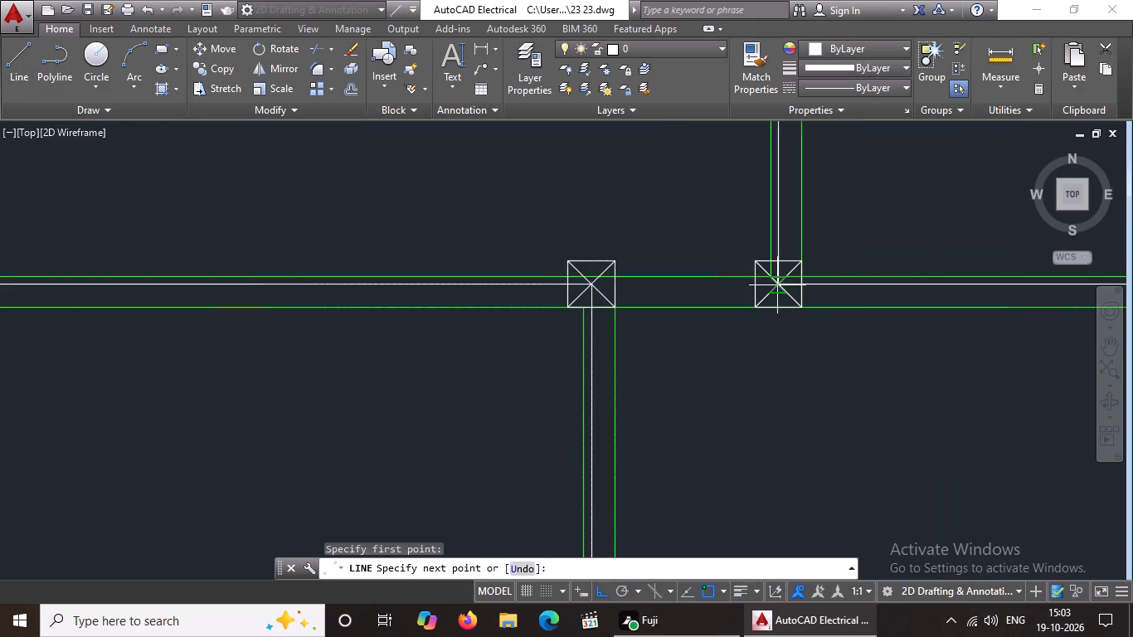
click(785, 277)
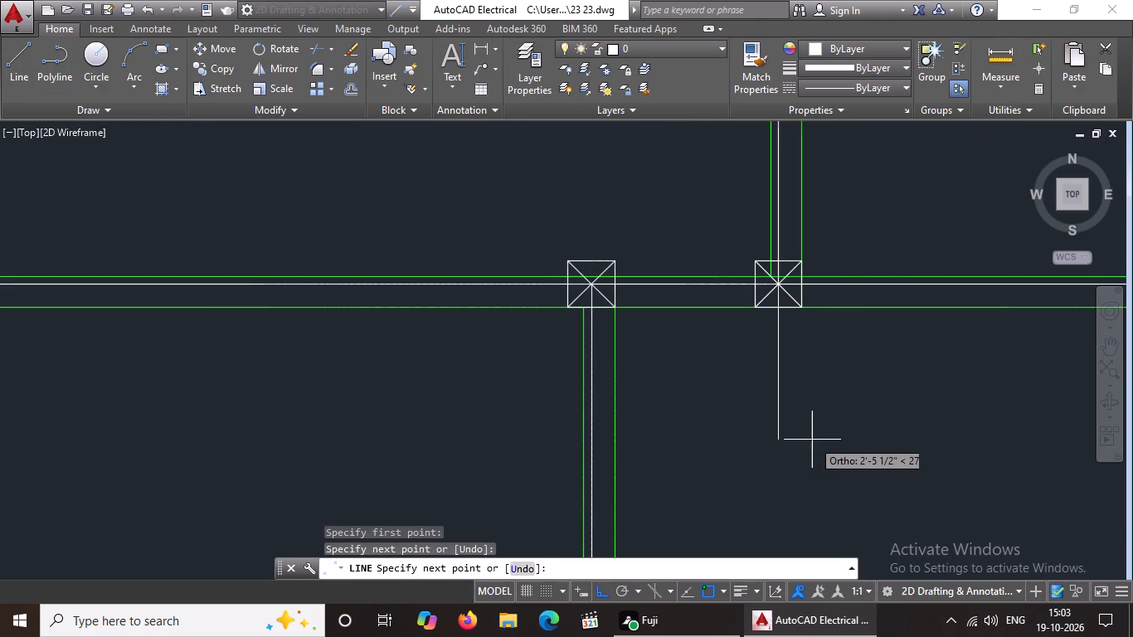
key(Escape)
Draw a short vertical centreline from the middle wall's east corner column centre south to the centre of the column directly below.
scroll(809, 435, down, 6)
middle_drag(912, 498, 869, 463)
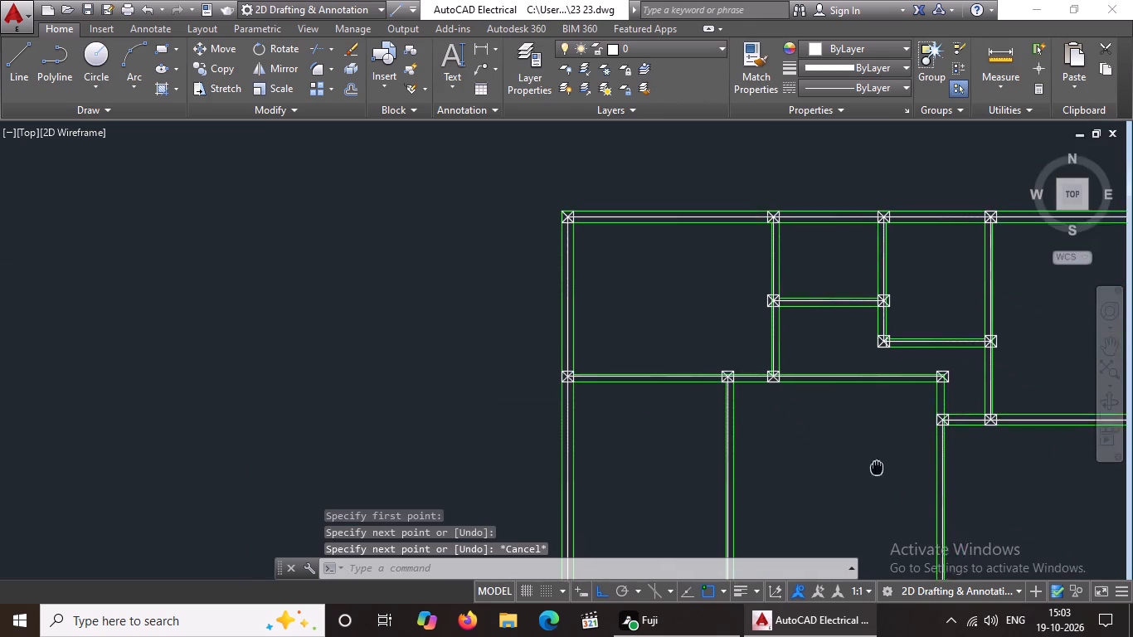
middle_drag(869, 463, 781, 416)
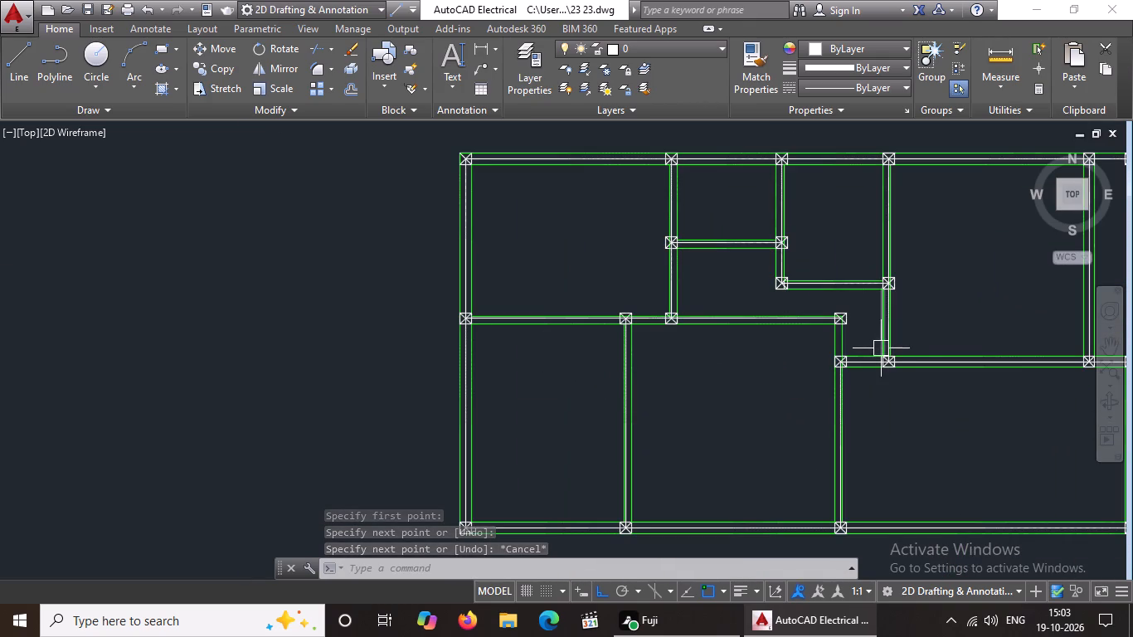
click(17, 73)
scroll(873, 348, up, 3)
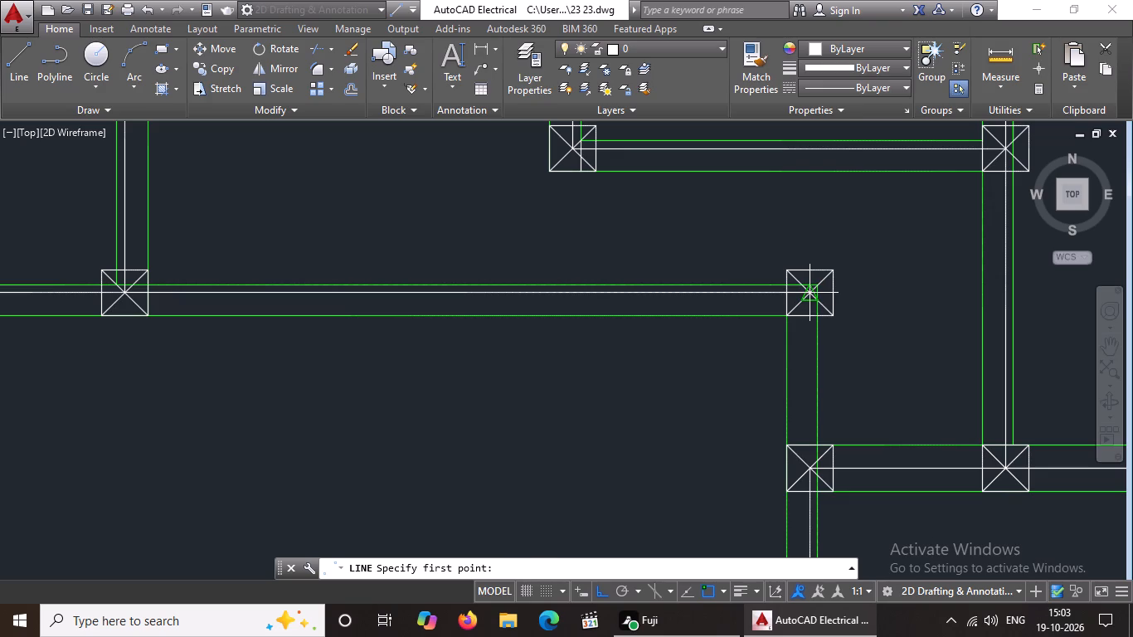
click(812, 292)
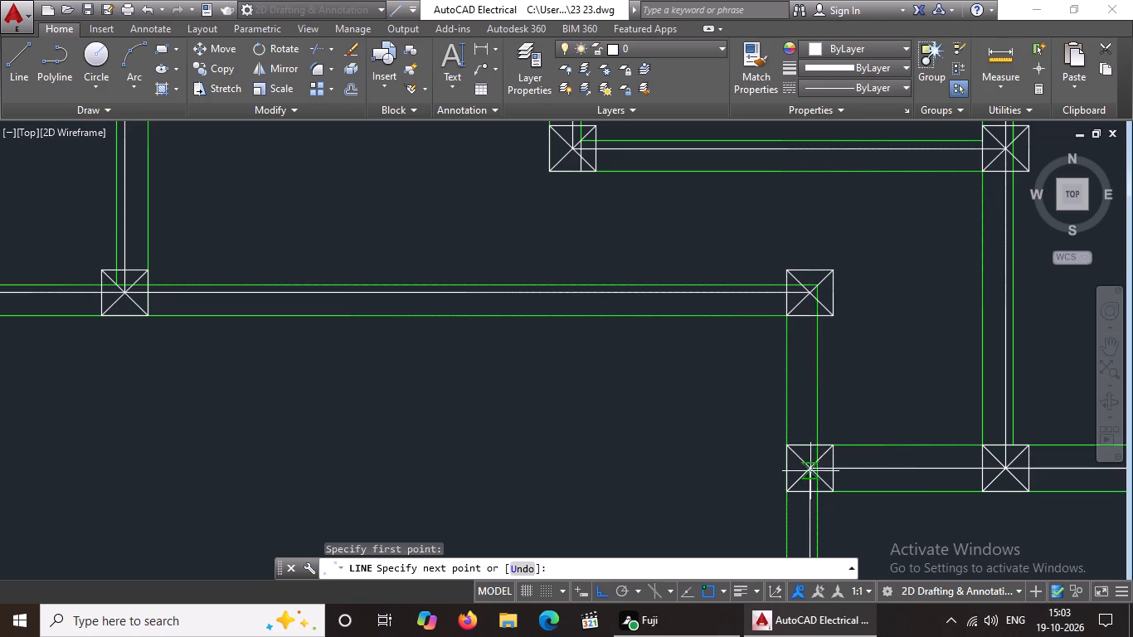
scroll(810, 469, up, 3)
click(806, 466)
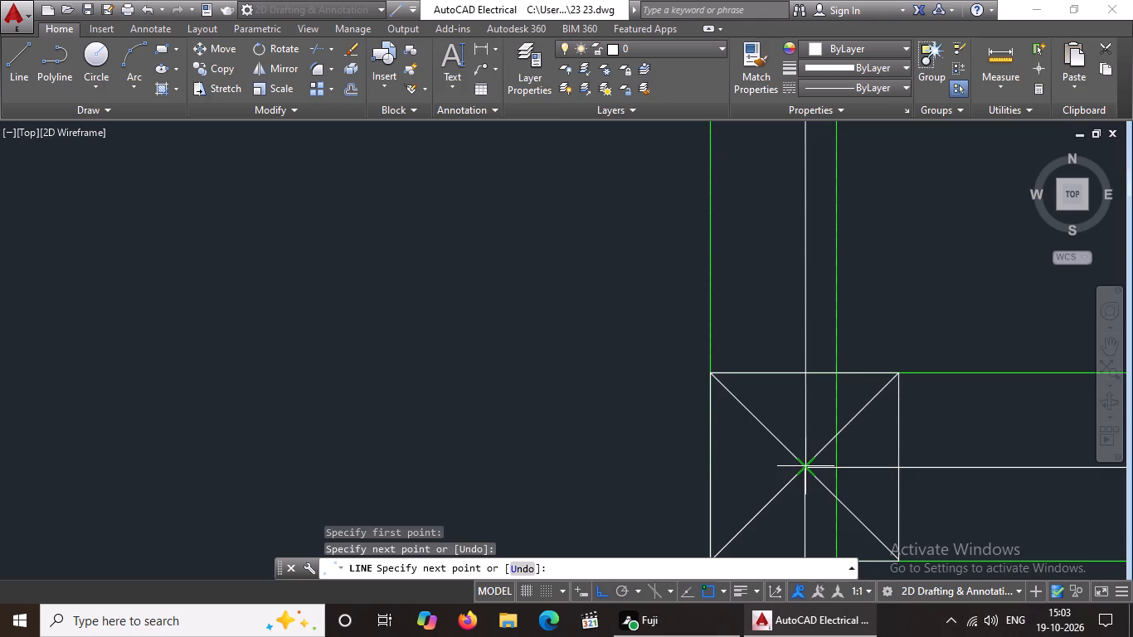
scroll(810, 459, down, 5)
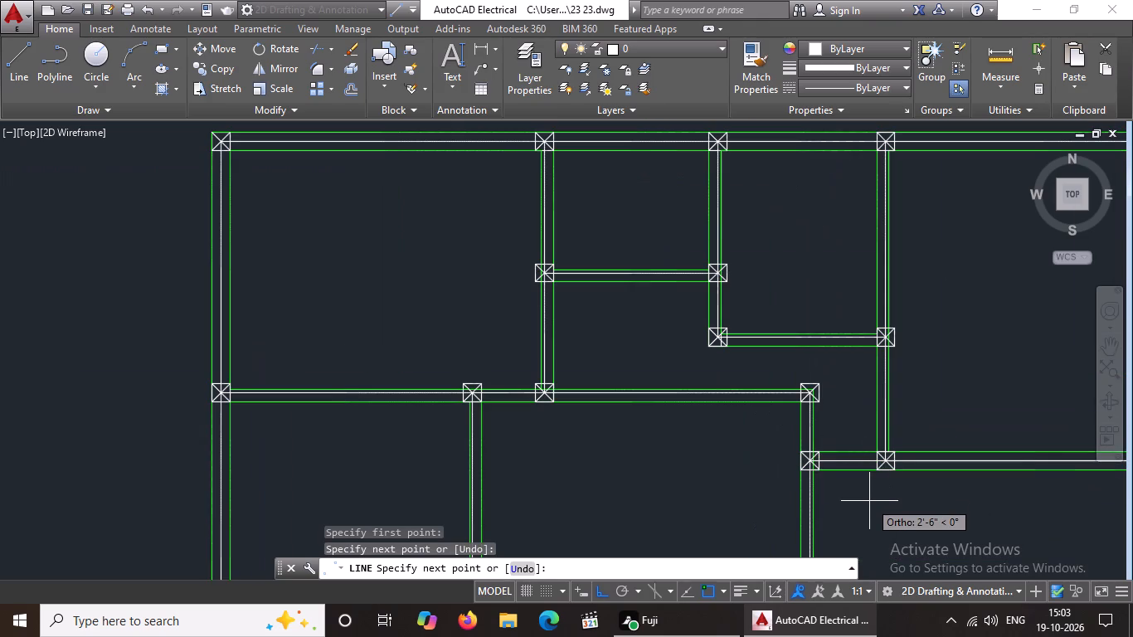
key(Escape)
Extend the vertical centreline under the top wall's third column from the west south to the middle horizontal wall's centreline.
scroll(868, 494, down, 2)
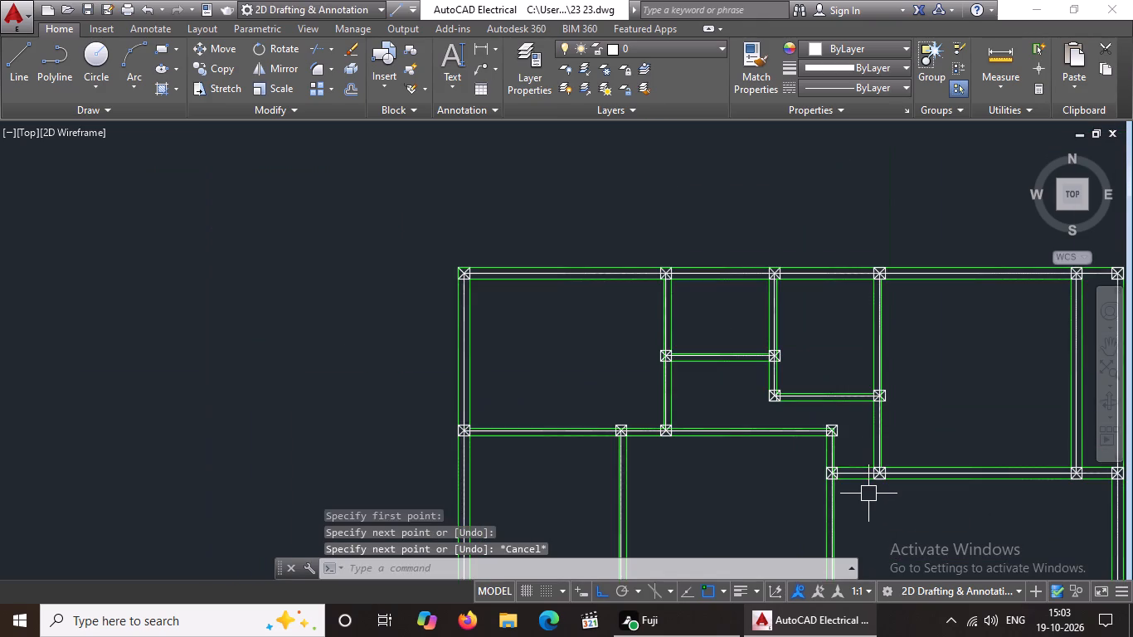
middle_drag(856, 481, 661, 322)
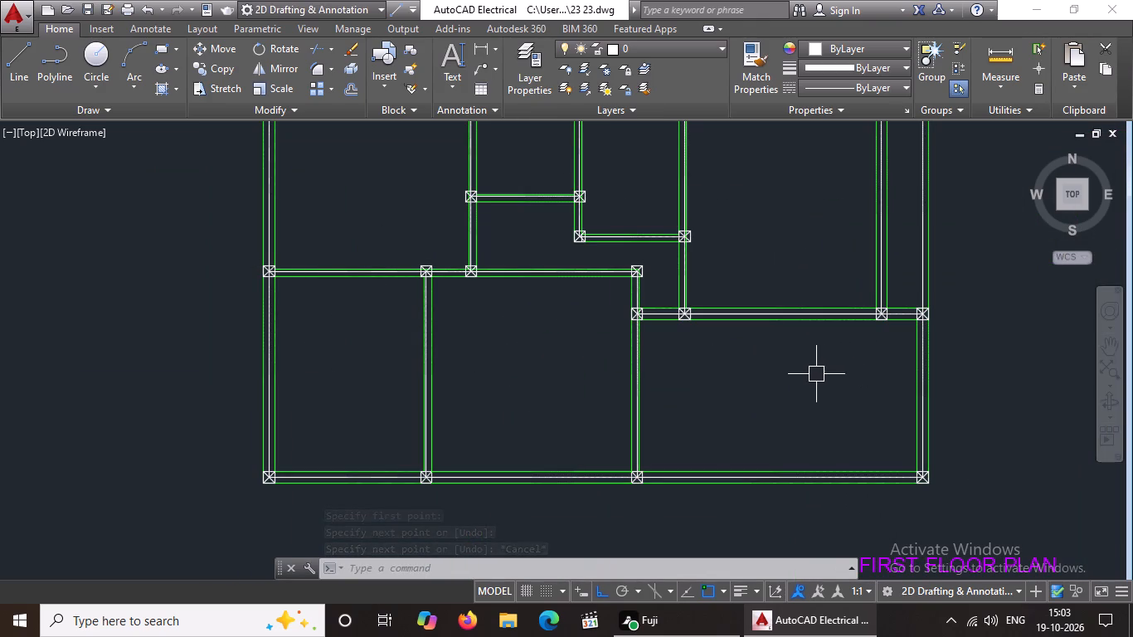
middle_drag(809, 375, 809, 489)
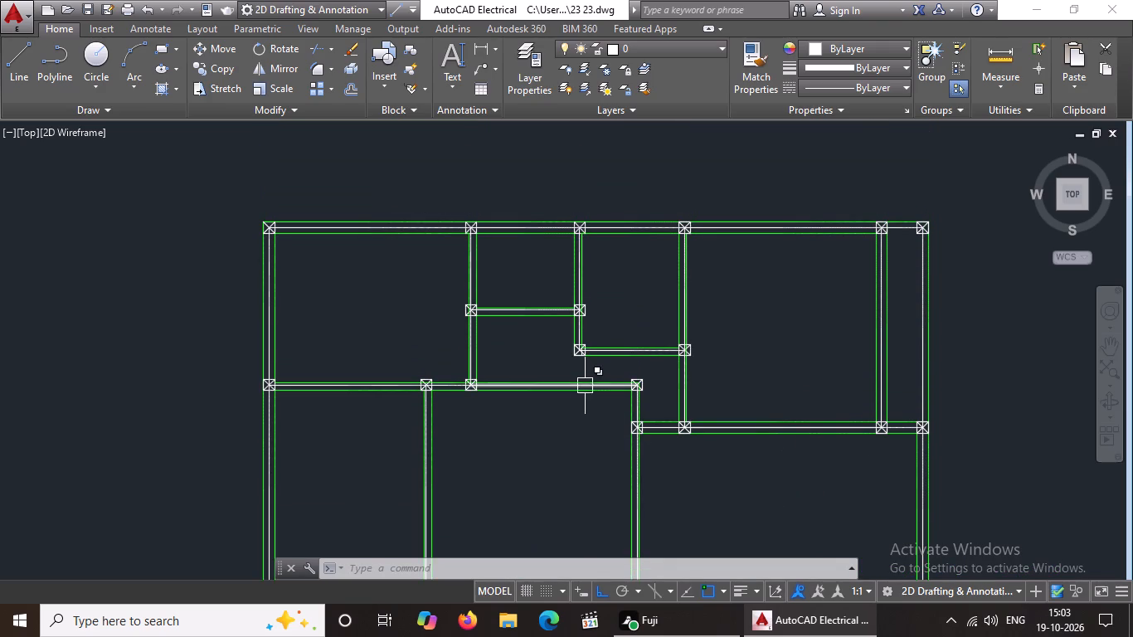
scroll(580, 376, up, 3)
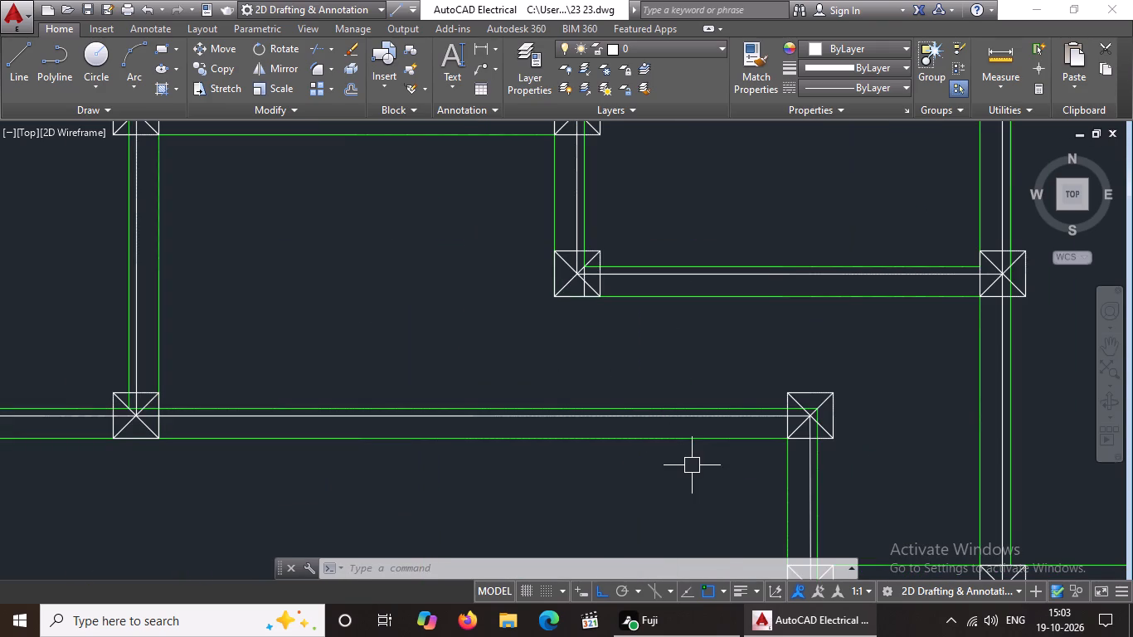
key(Escape)
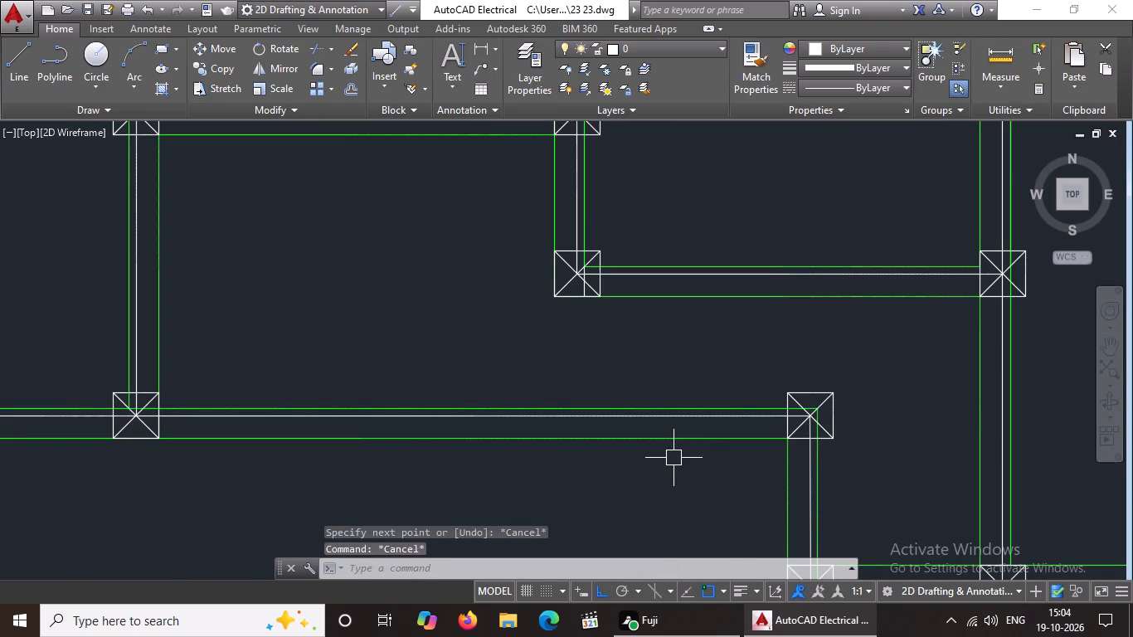
text(EX)
key(space)
key(space)
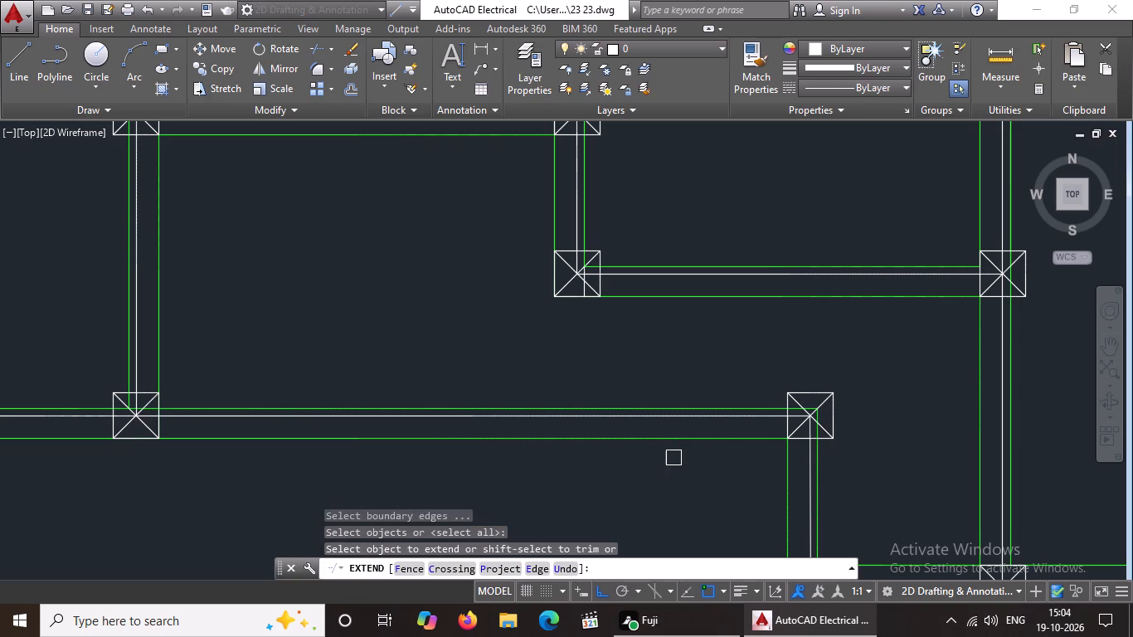
click(575, 222)
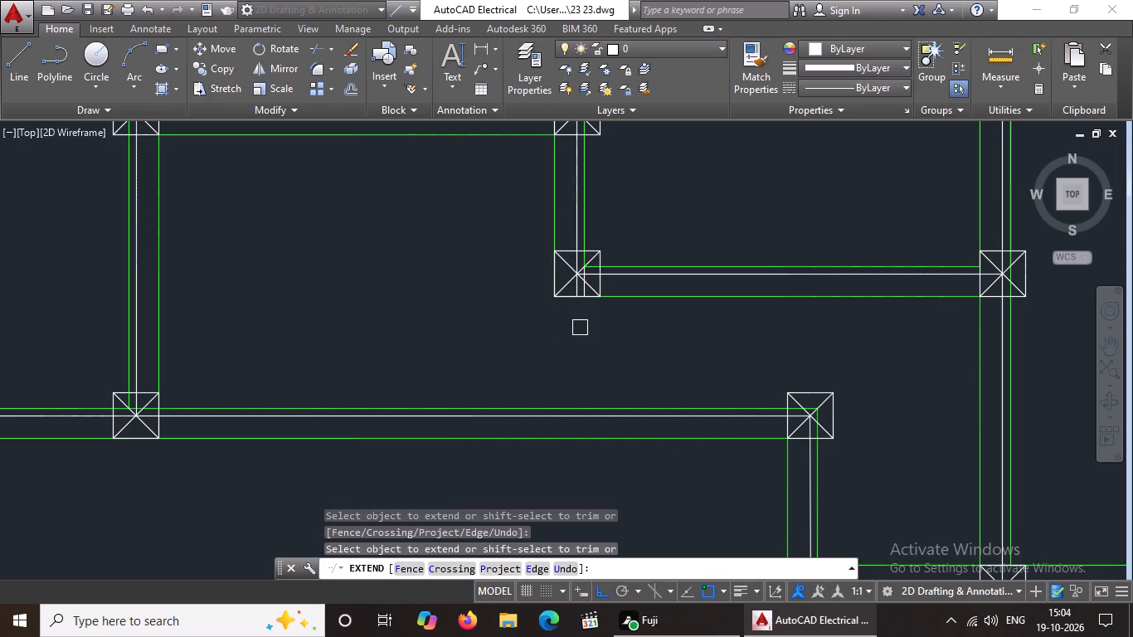
click(578, 235)
click(578, 344)
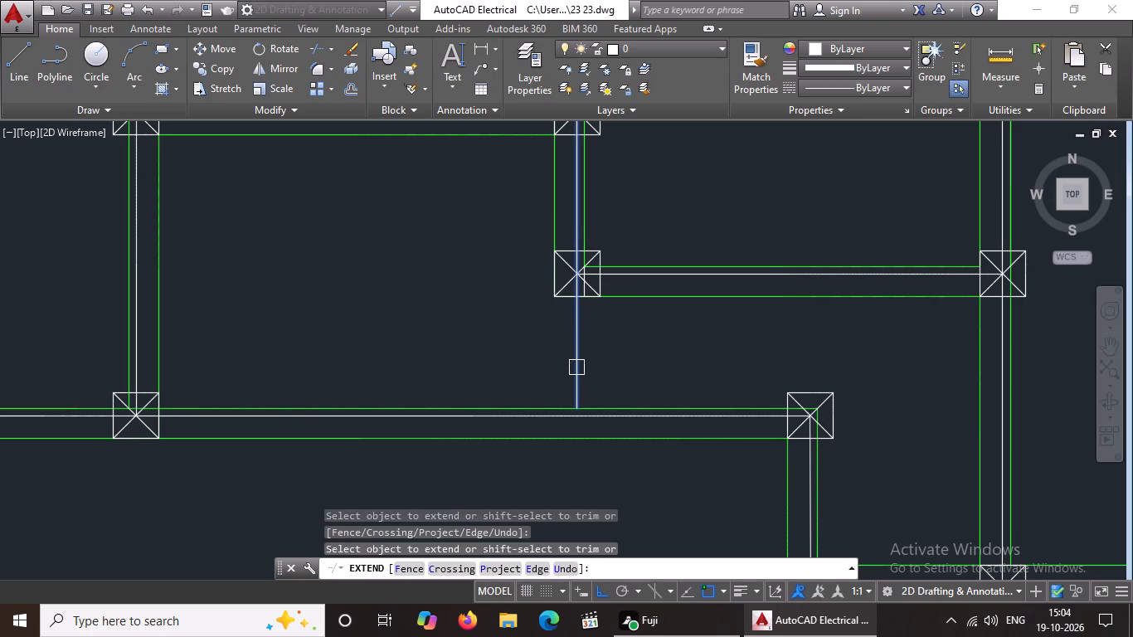
click(576, 368)
click(576, 384)
scroll(663, 416, down, 5)
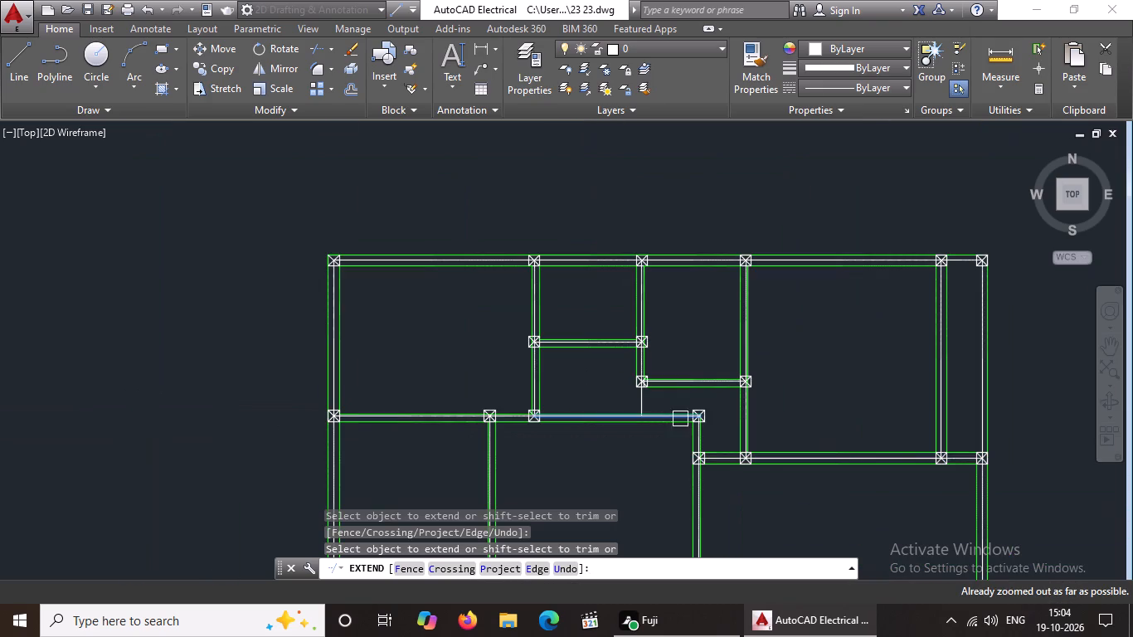
middle_drag(767, 513, 720, 364)
scroll(716, 353, down, 1)
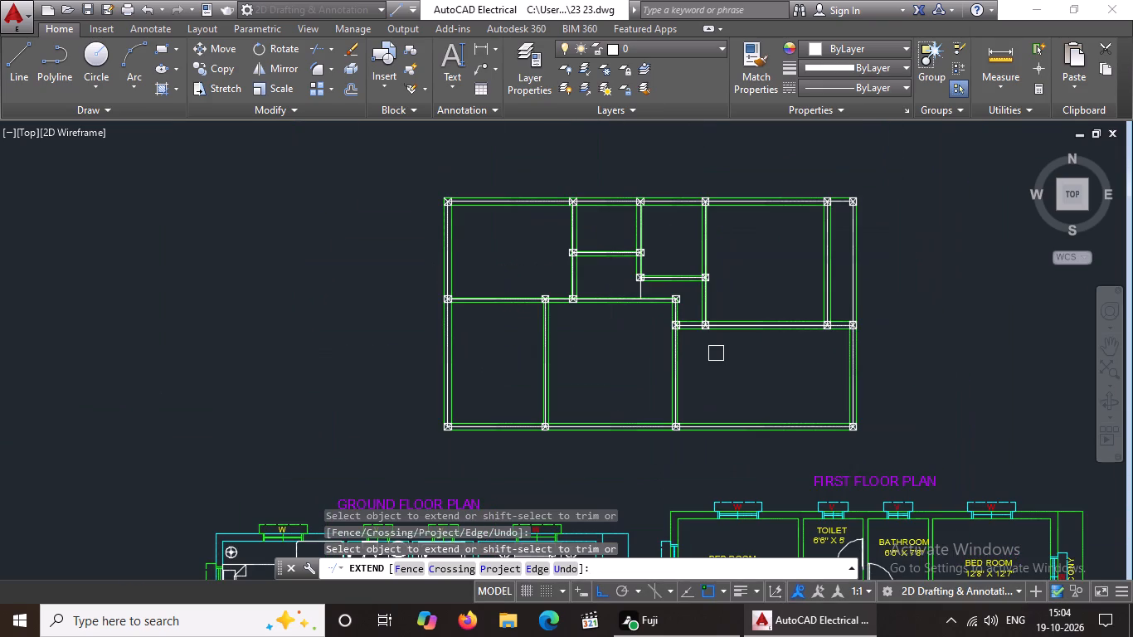
key(Escape)
key(Escape)
key(Escape)
key(Escape)
key(Escape)
key(Escape)
key(Escape)
key(Escape)
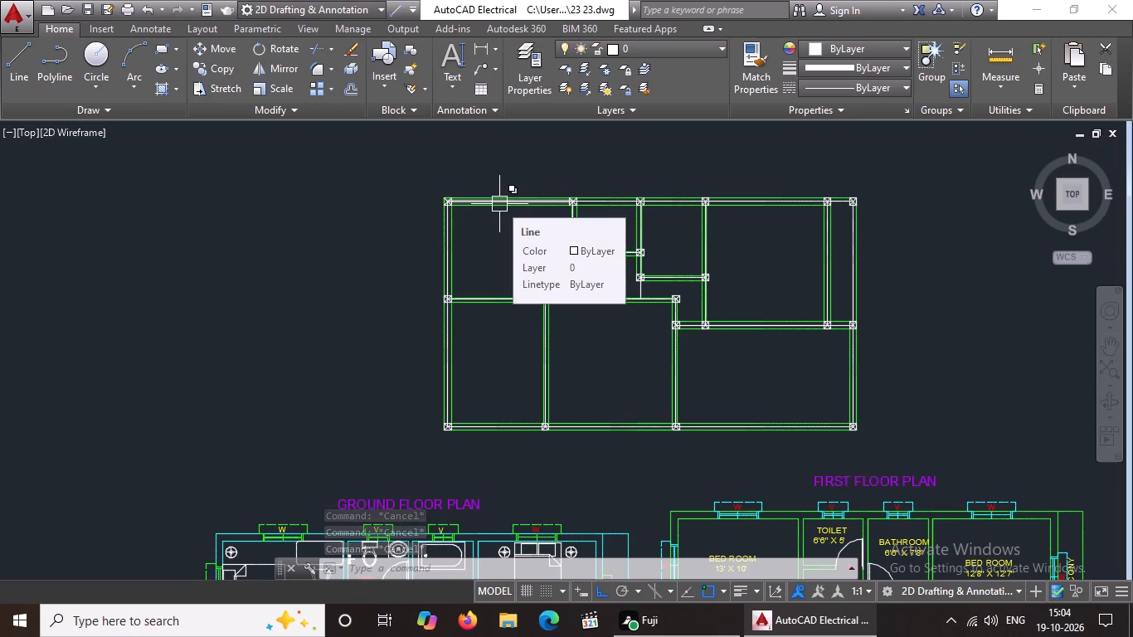
scroll(494, 184, up, 1)
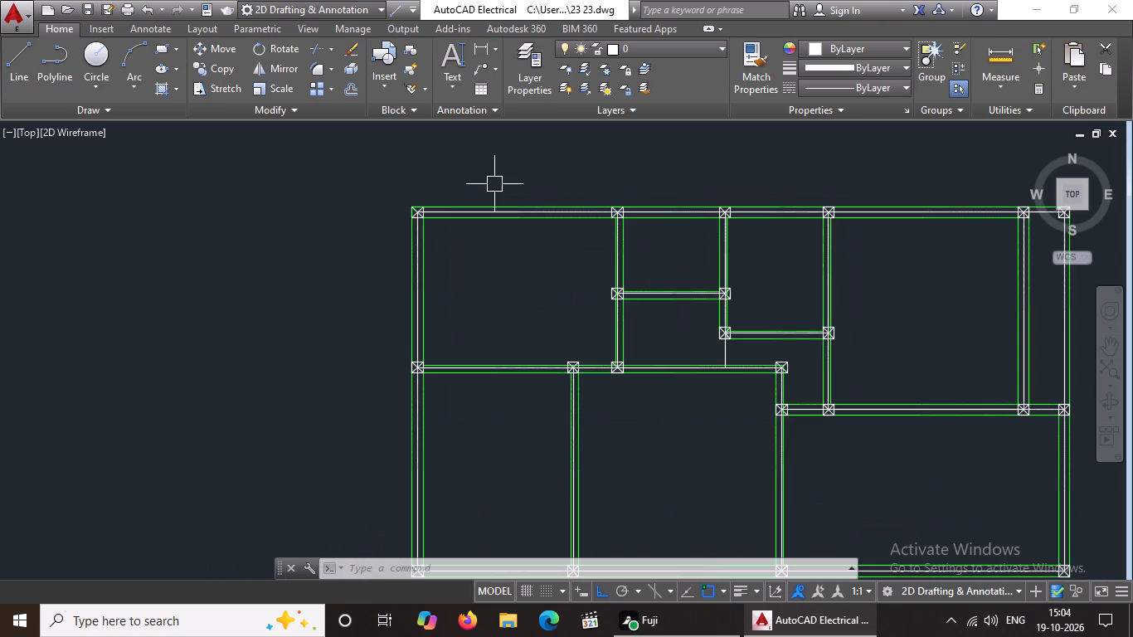
Delete both green wall lines of the top wall between its first and second columns from the west.
click(368, 178)
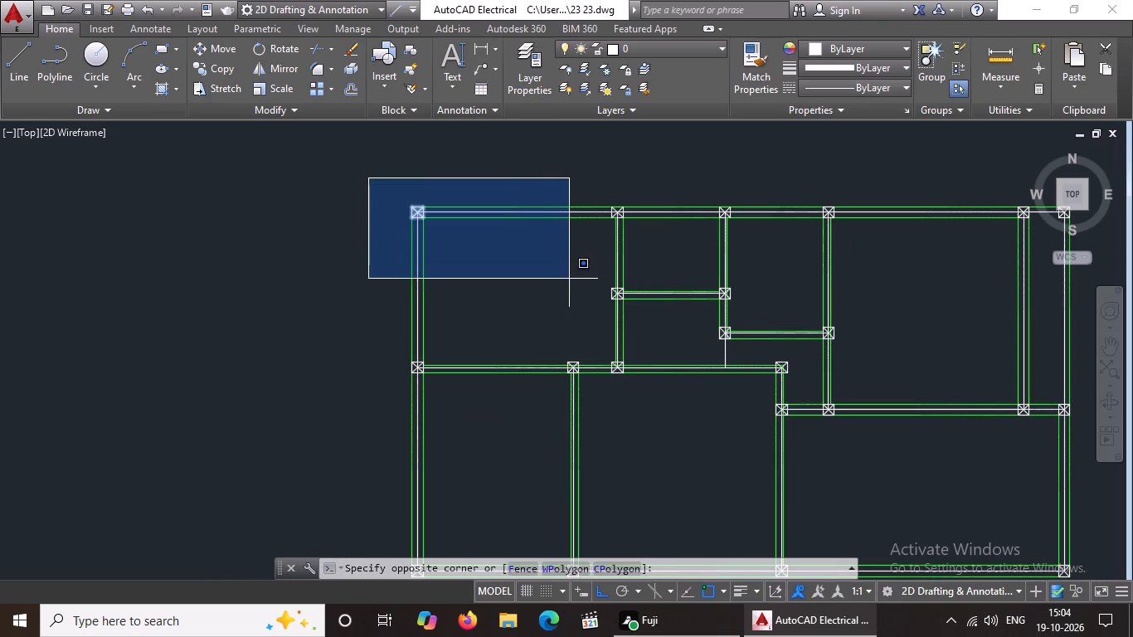
click(424, 157)
scroll(504, 204, up, 2)
click(507, 212)
key(Delete)
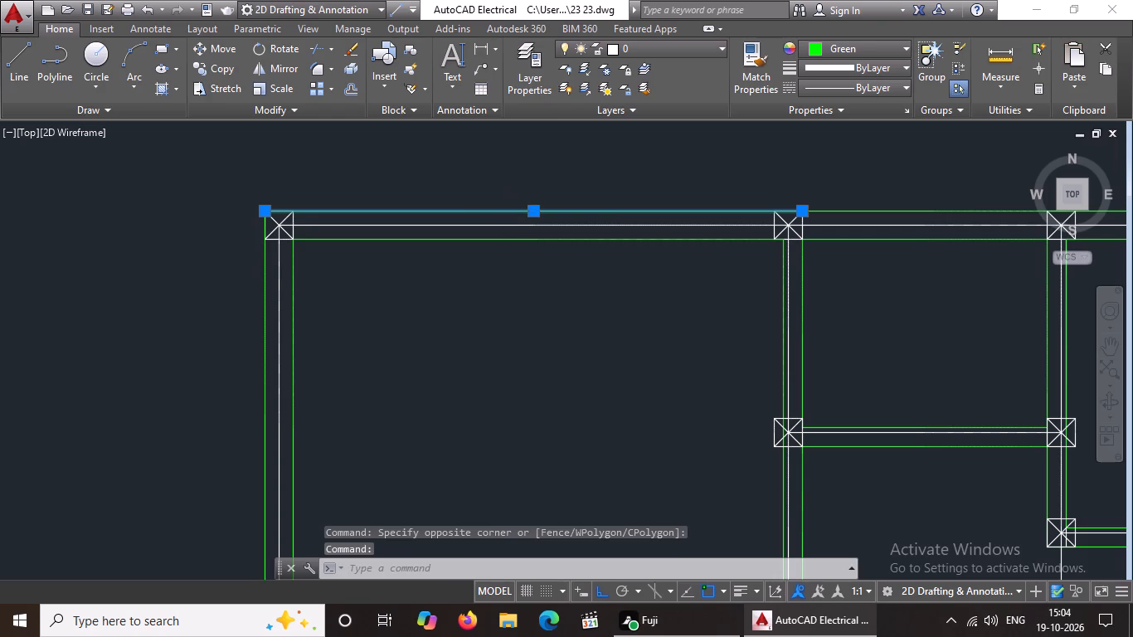
click(494, 241)
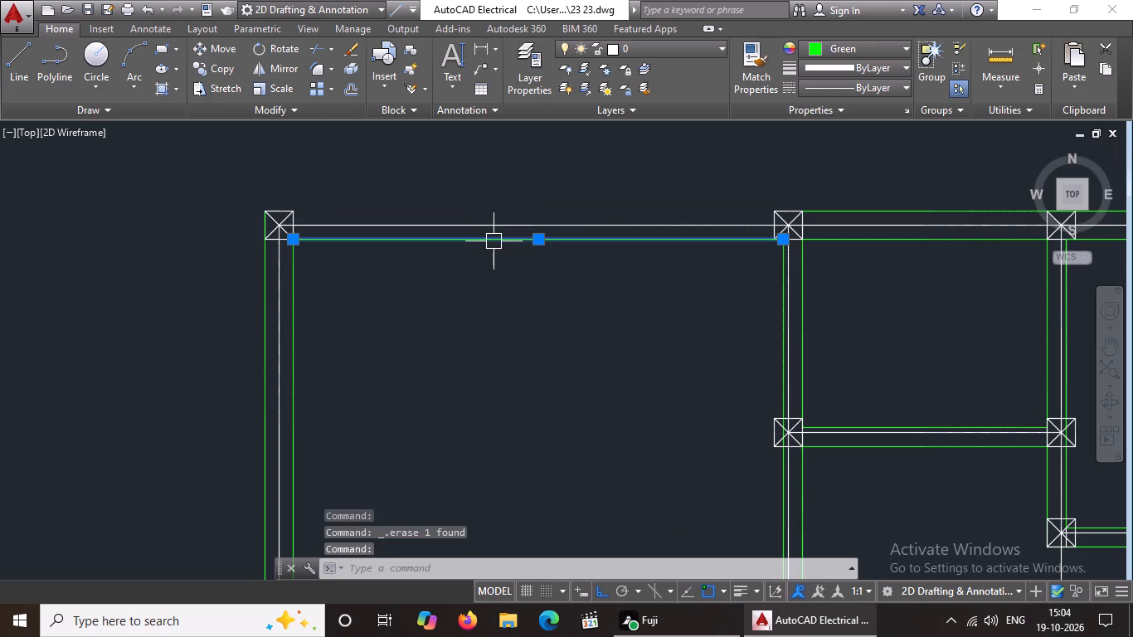
key(Delete)
Delete both green wall lines of the top wall between its second and third columns from the west.
scroll(485, 234, down, 2)
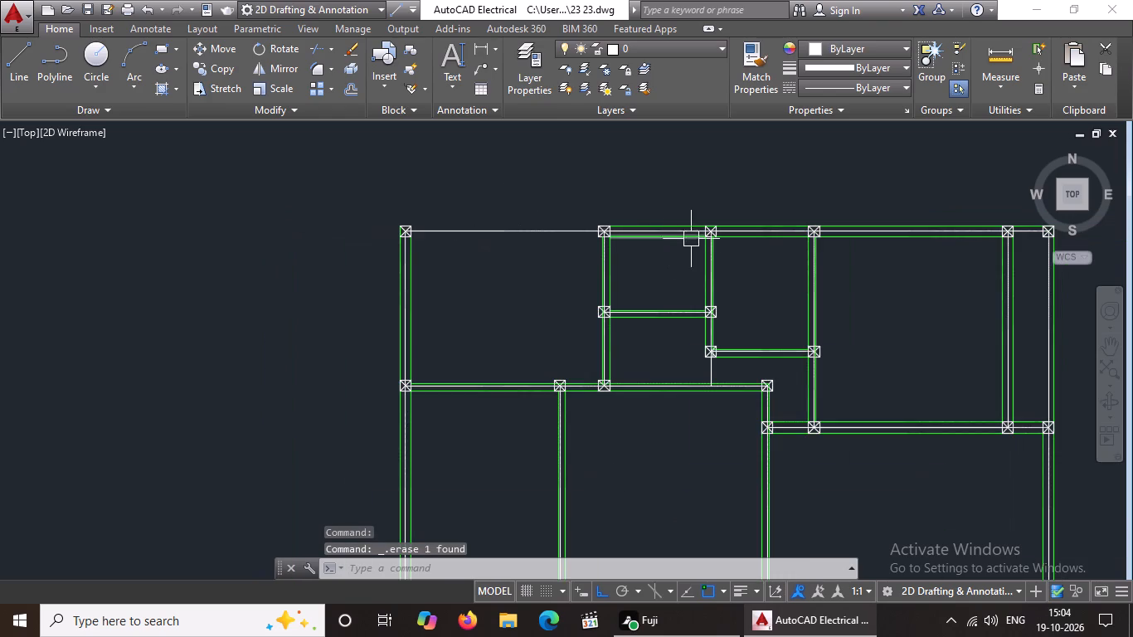
scroll(683, 215, up, 2)
click(671, 242)
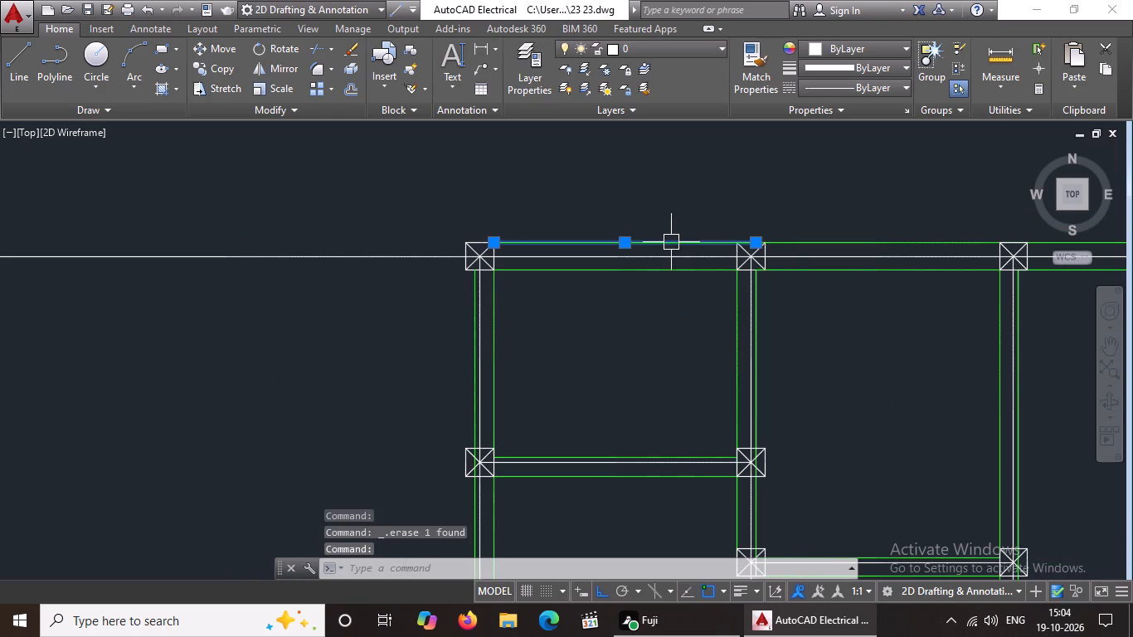
key(Delete)
click(666, 275)
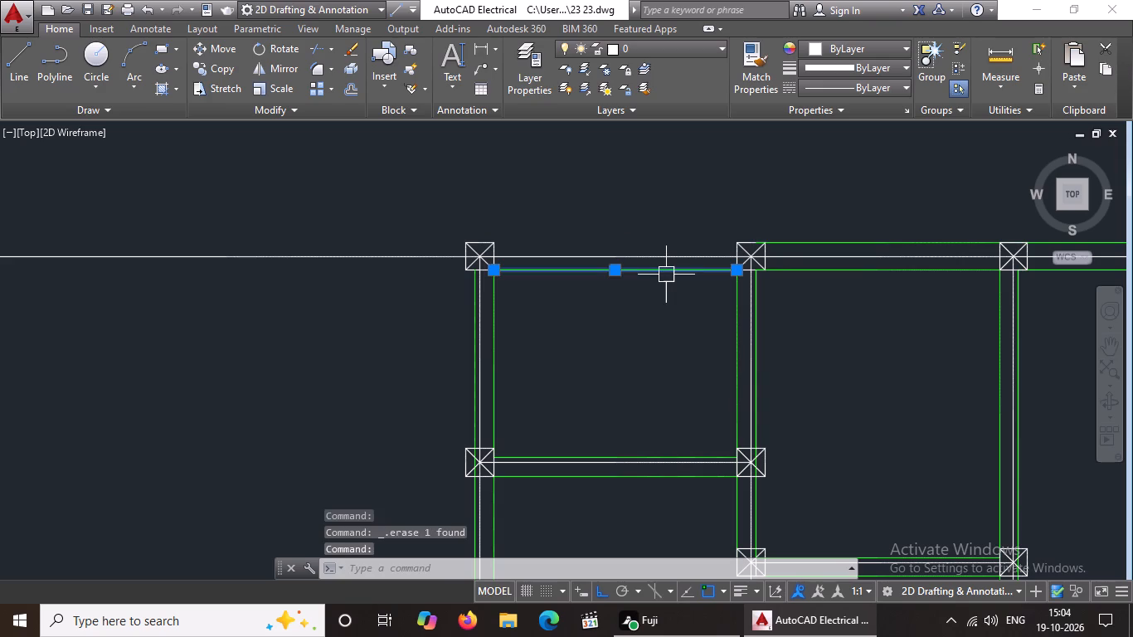
key(Delete)
Delete both green wall lines of the top wall between its third and fourth columns from the west.
scroll(665, 274, down, 3)
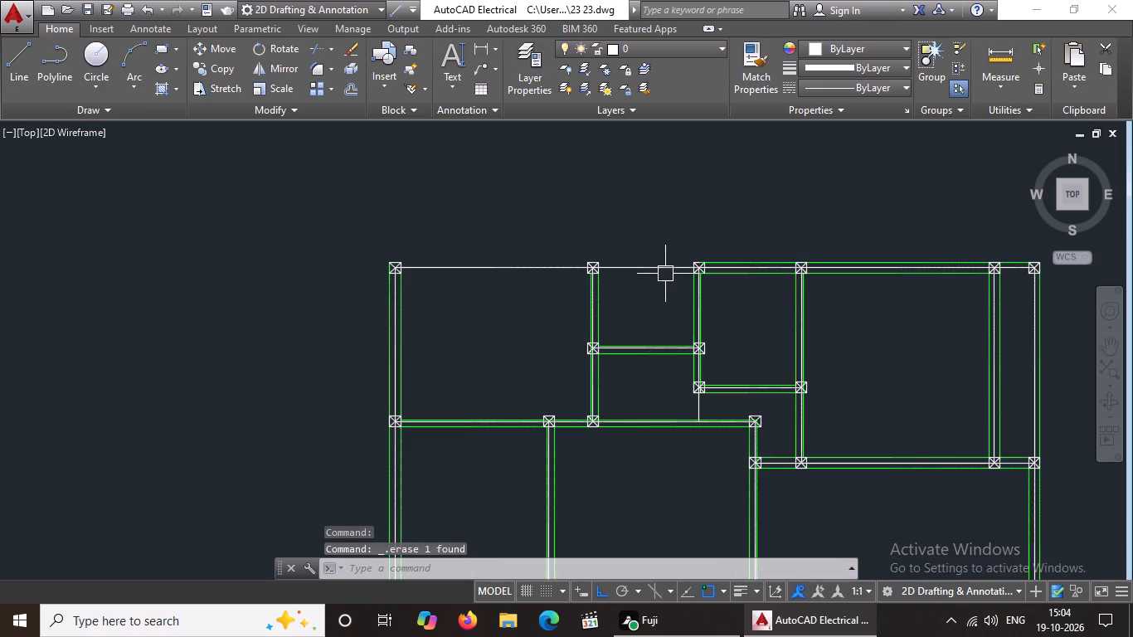
scroll(776, 260, up, 3)
click(751, 270)
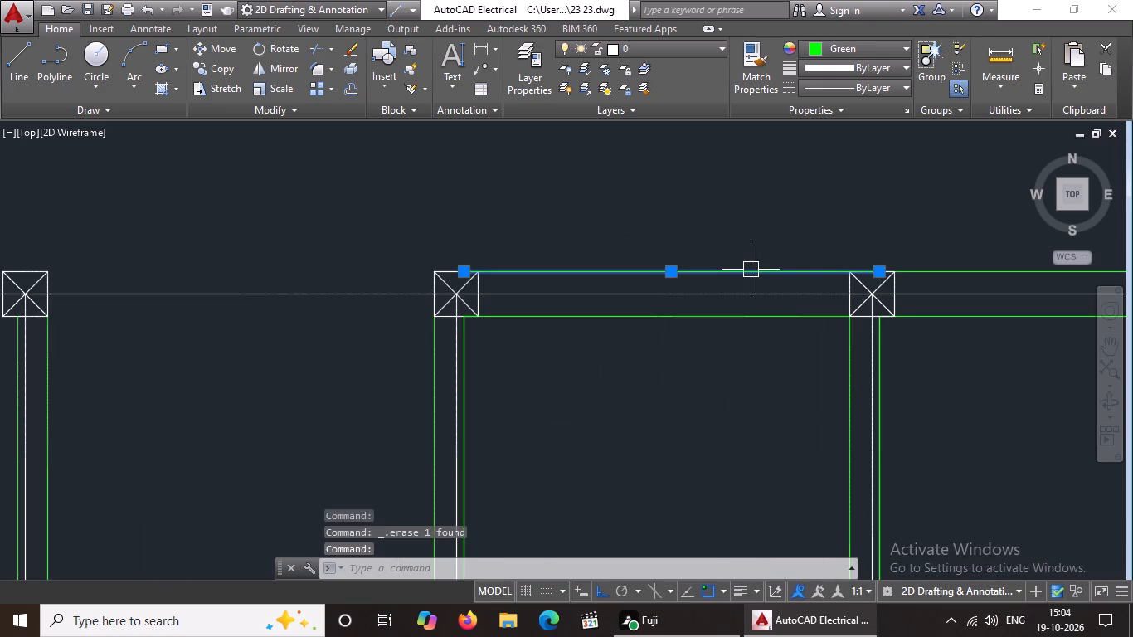
key(Delete)
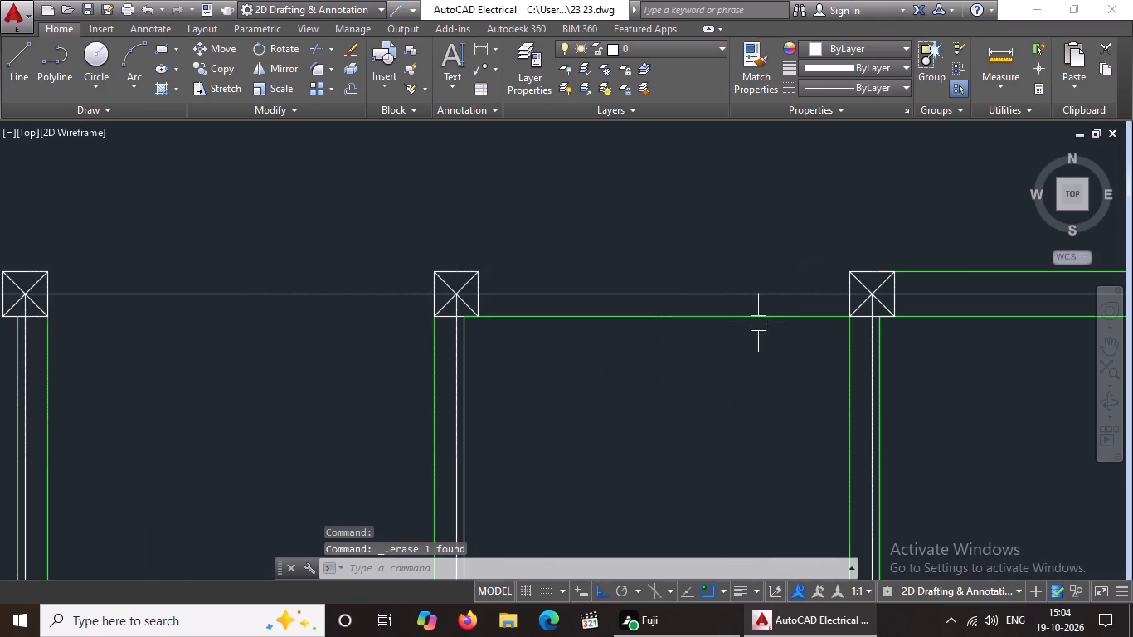
click(758, 317)
key(Delete)
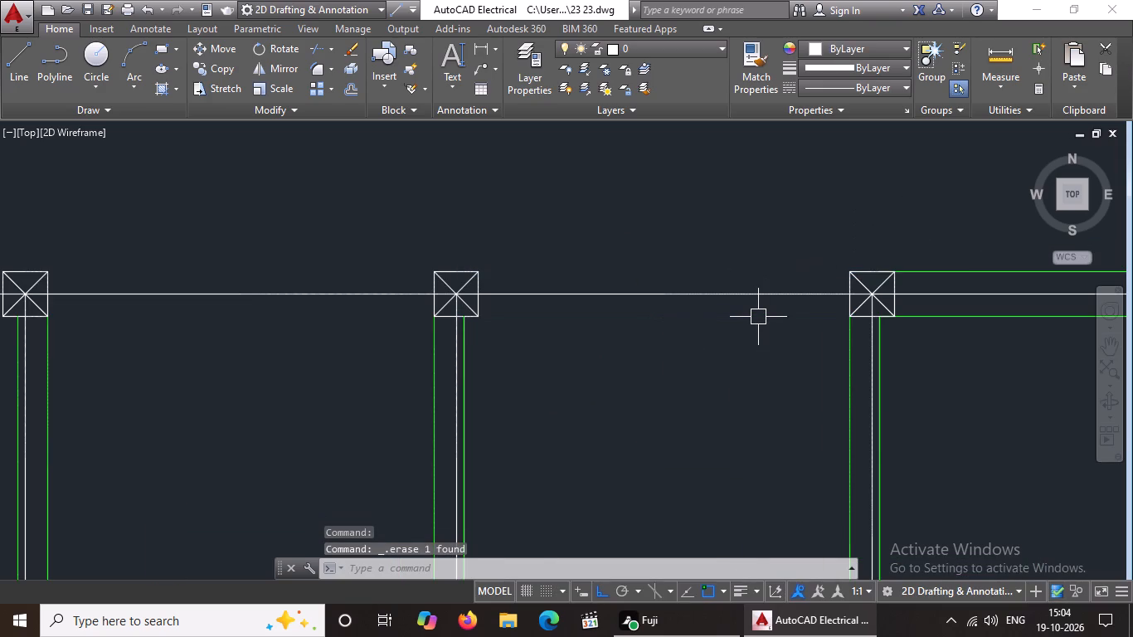
Delete both green wall lines of the top wall running east from its fourth column, keeping the white centreline.
scroll(773, 295, down, 4)
scroll(924, 294, up, 3)
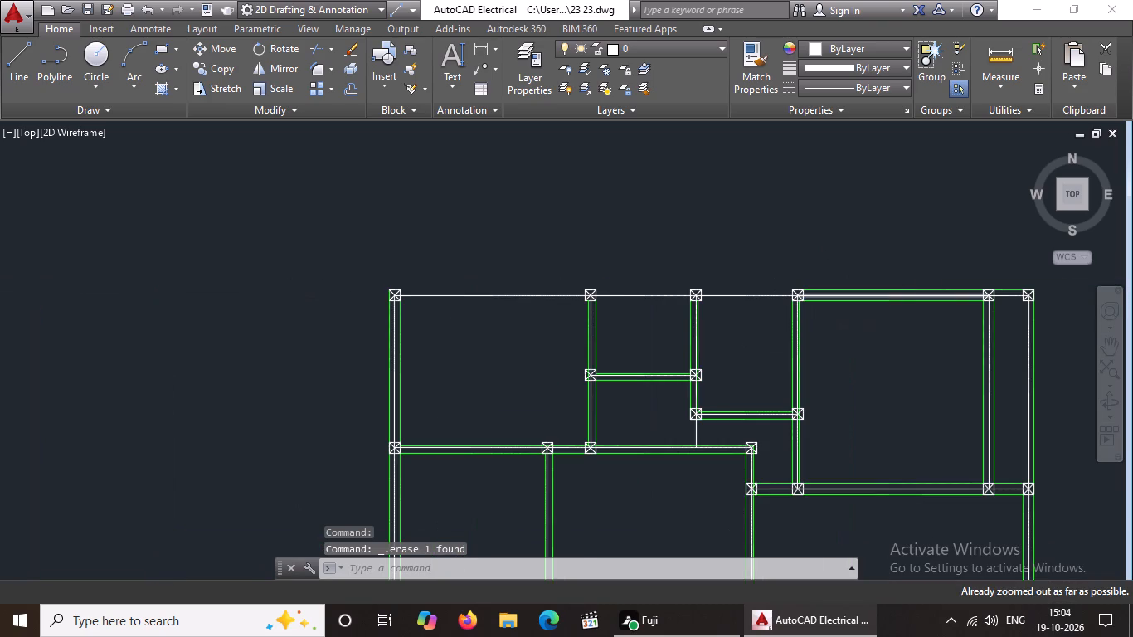
click(910, 284)
key(Delete)
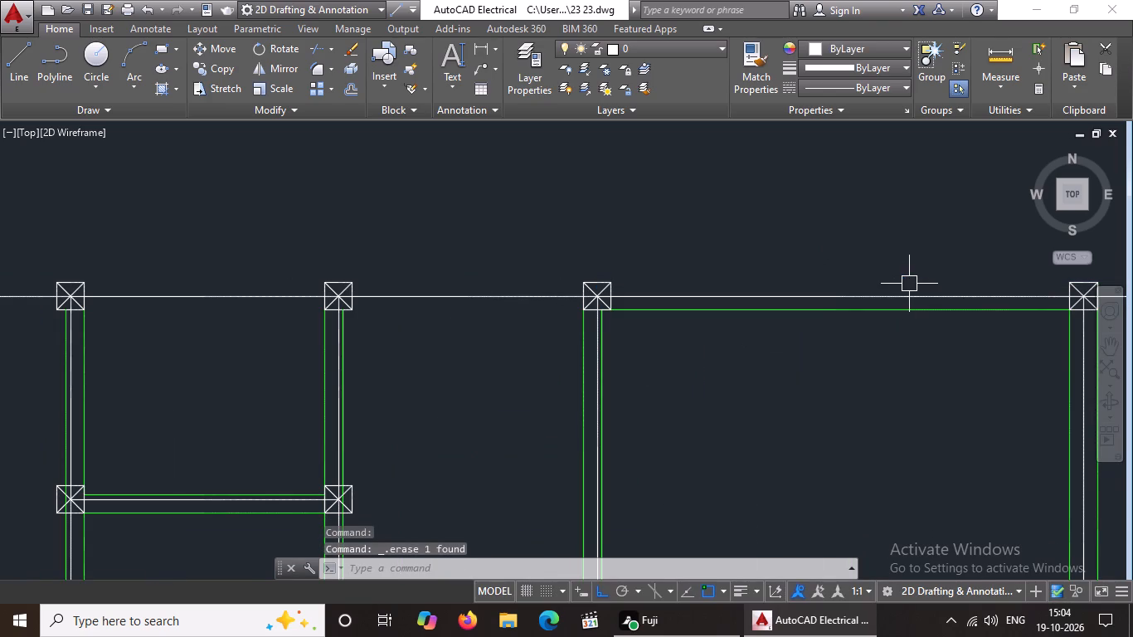
click(899, 310)
key(Delete)
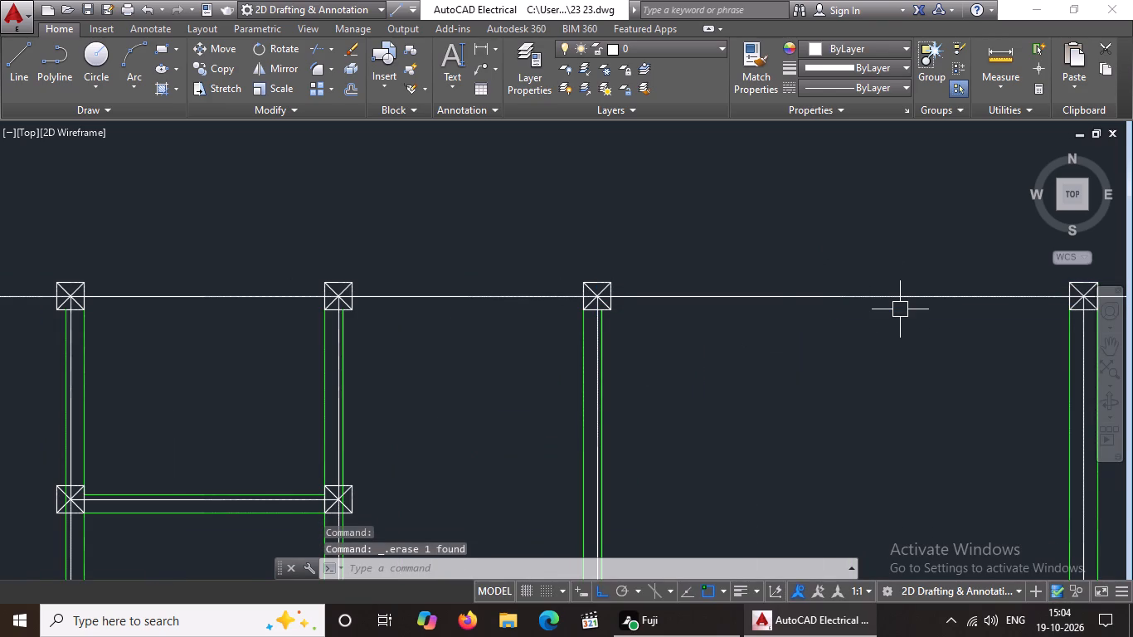
Delete the outer green line of the east wall's upper section, between the top wall and the horizontal wall below.
scroll(900, 309, down, 4)
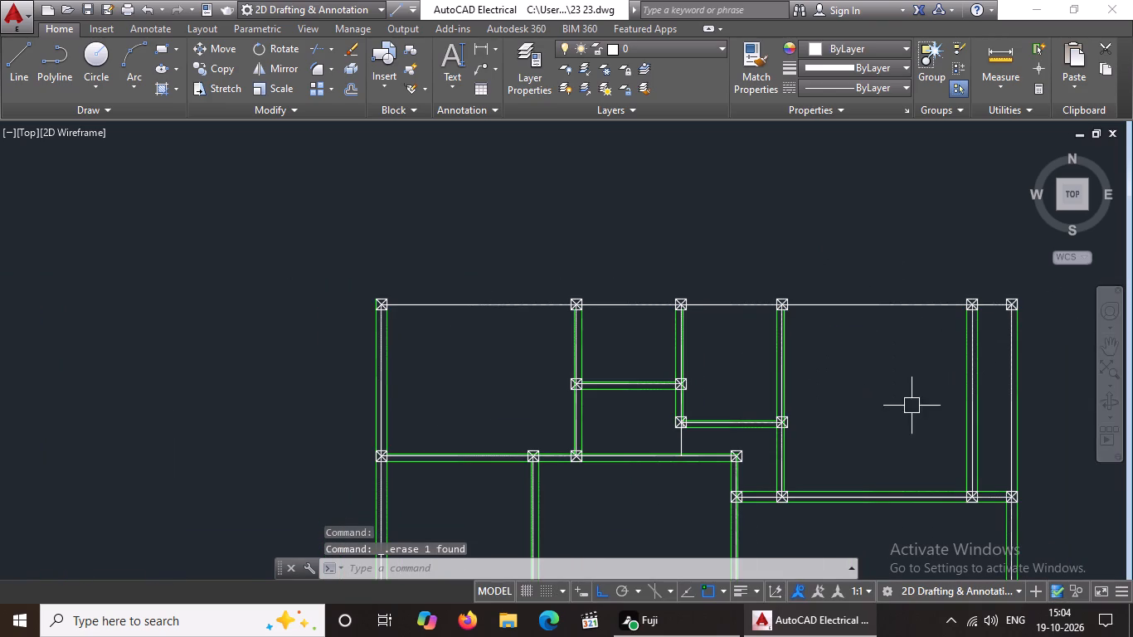
scroll(1026, 393, up, 4)
click(957, 409)
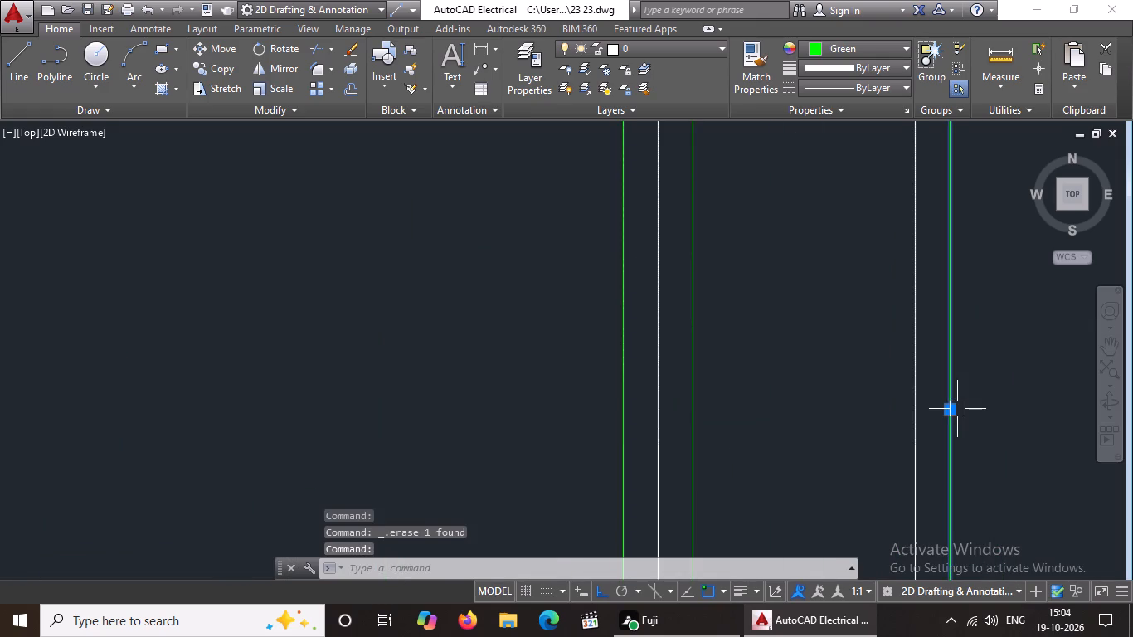
key(Delete)
Delete the two green wall lines flanking the vertical centreline under the top wall's fifth column from the west.
scroll(956, 409, down, 4)
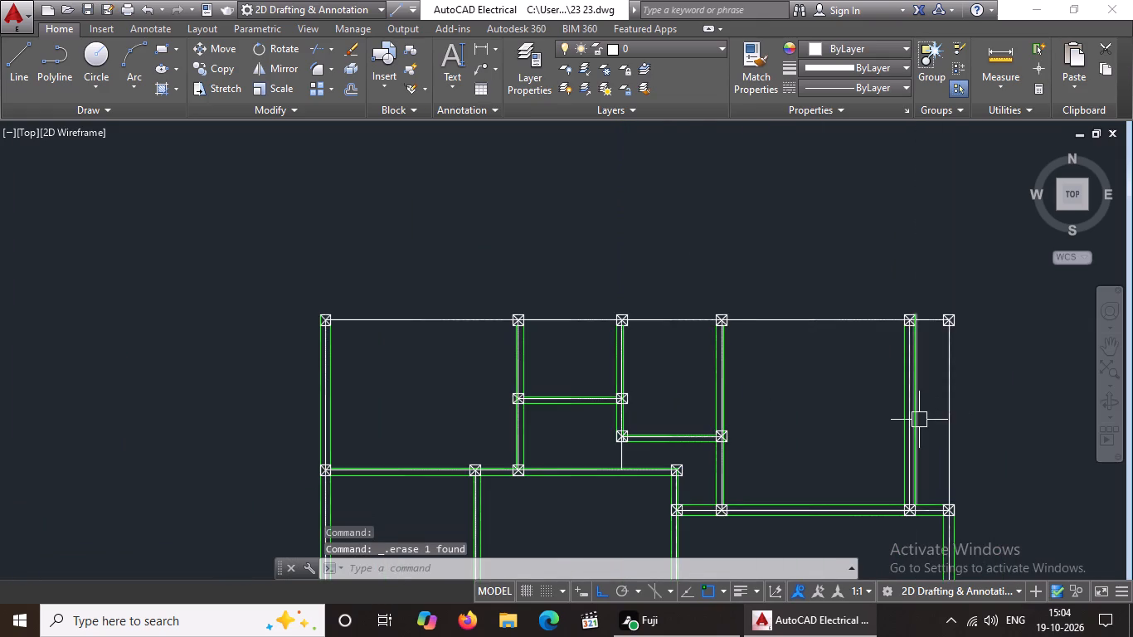
scroll(919, 418, up, 1)
click(909, 416)
key(Delete)
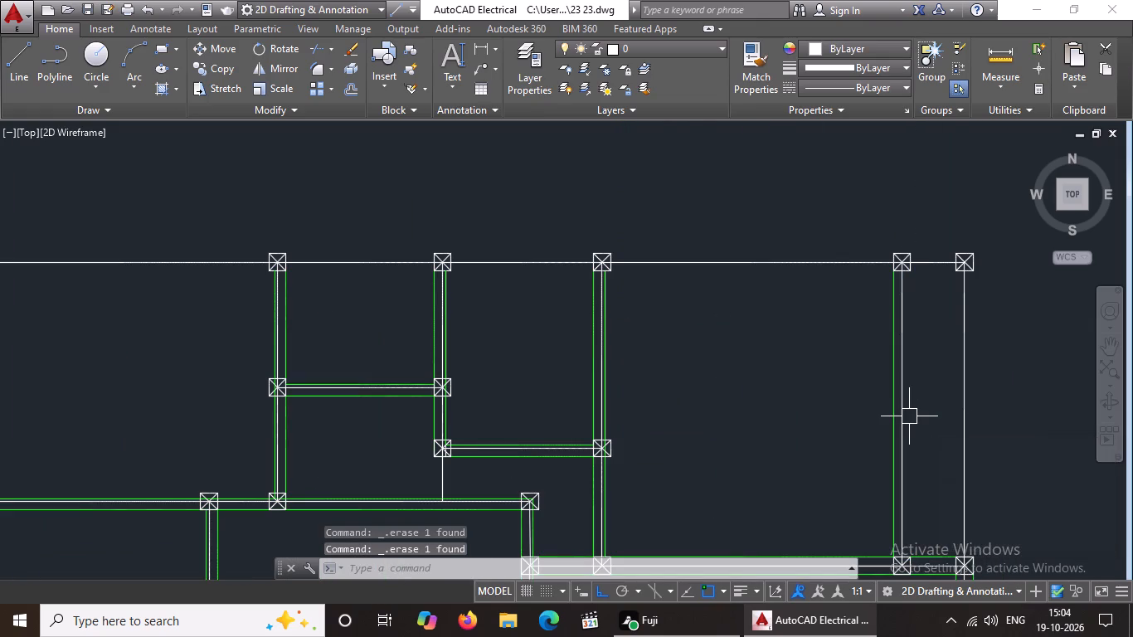
scroll(908, 416, up, 3)
click(841, 401)
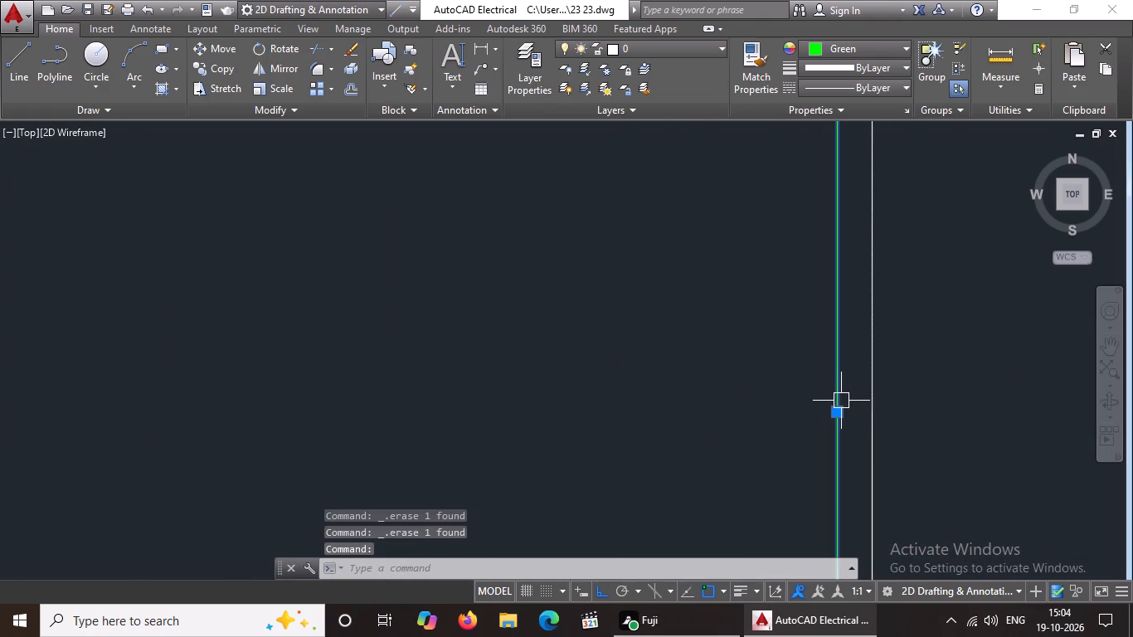
key(Delete)
Delete both green wall lines and the leftover white line beside the upper vertical centreline under the top wall's fourth column from the west.
scroll(834, 406, down, 3)
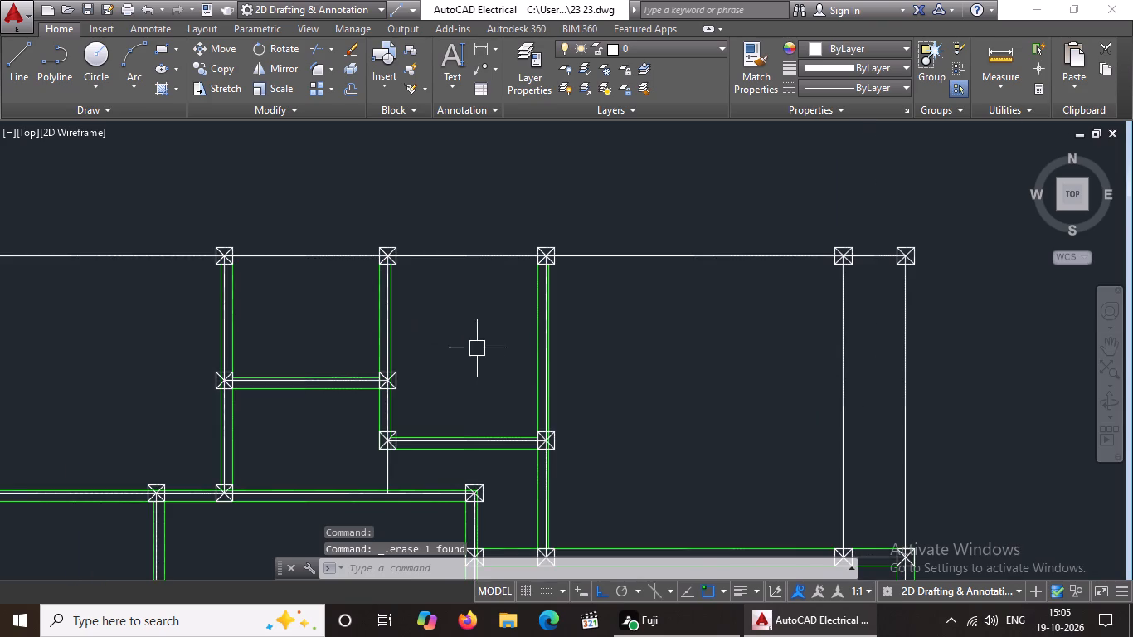
scroll(484, 347, up, 3)
click(736, 379)
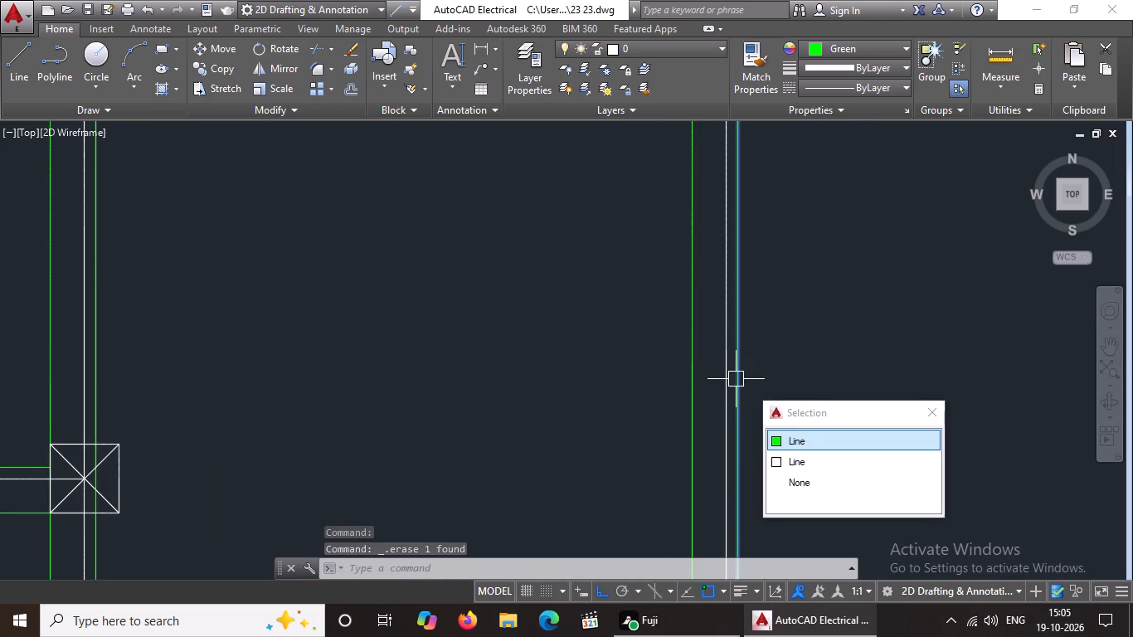
key(Delete)
click(696, 395)
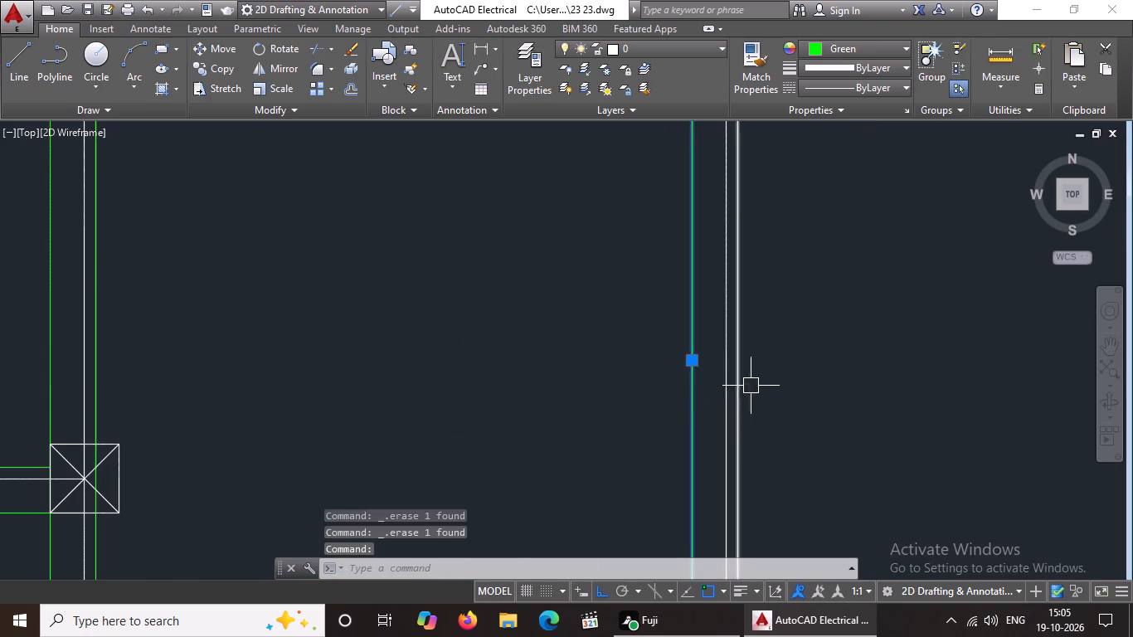
scroll(751, 385, down, 4)
key(Delete)
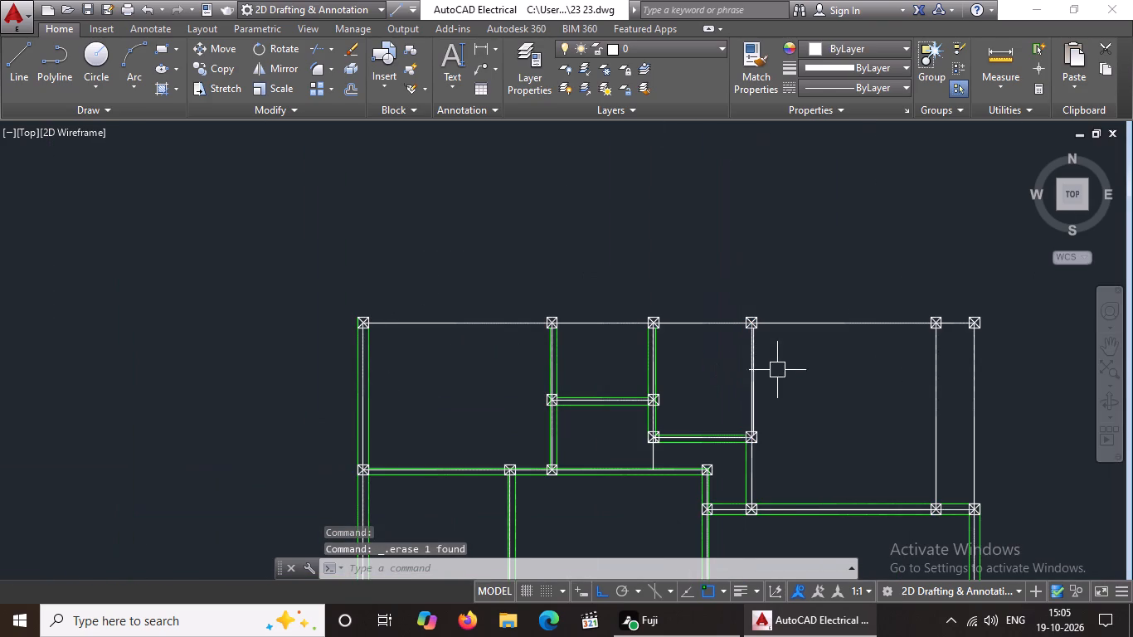
scroll(756, 347, up, 4)
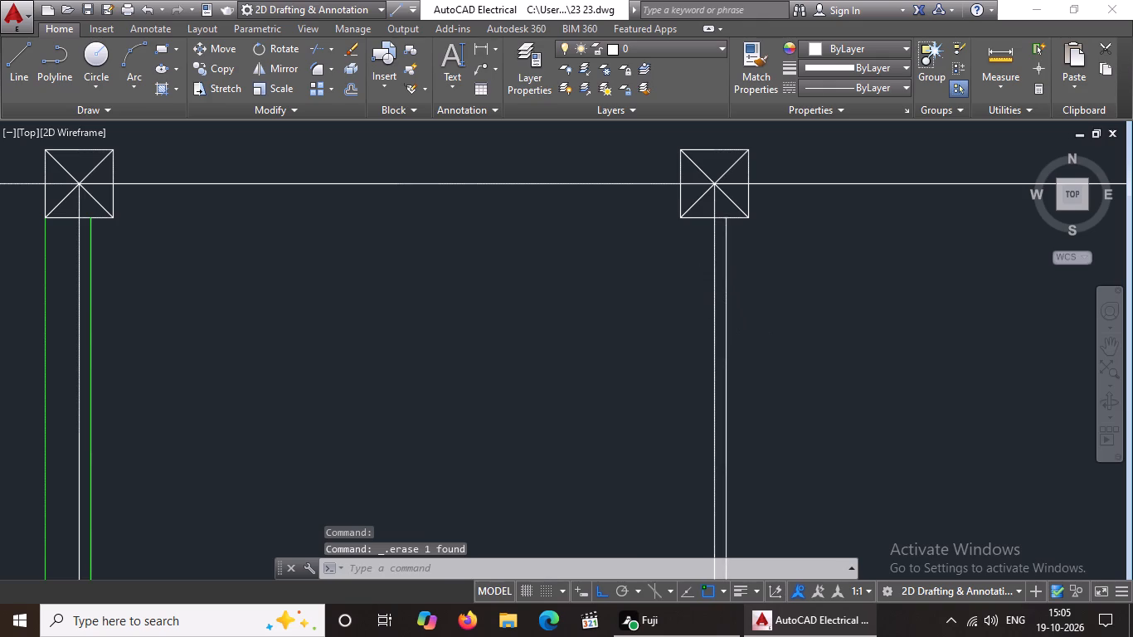
click(727, 266)
key(Delete)
Delete both green wall lines of the short horizontal wall joining the vertical centrelines under the top wall's third and fourth columns.
scroll(722, 270, down, 6)
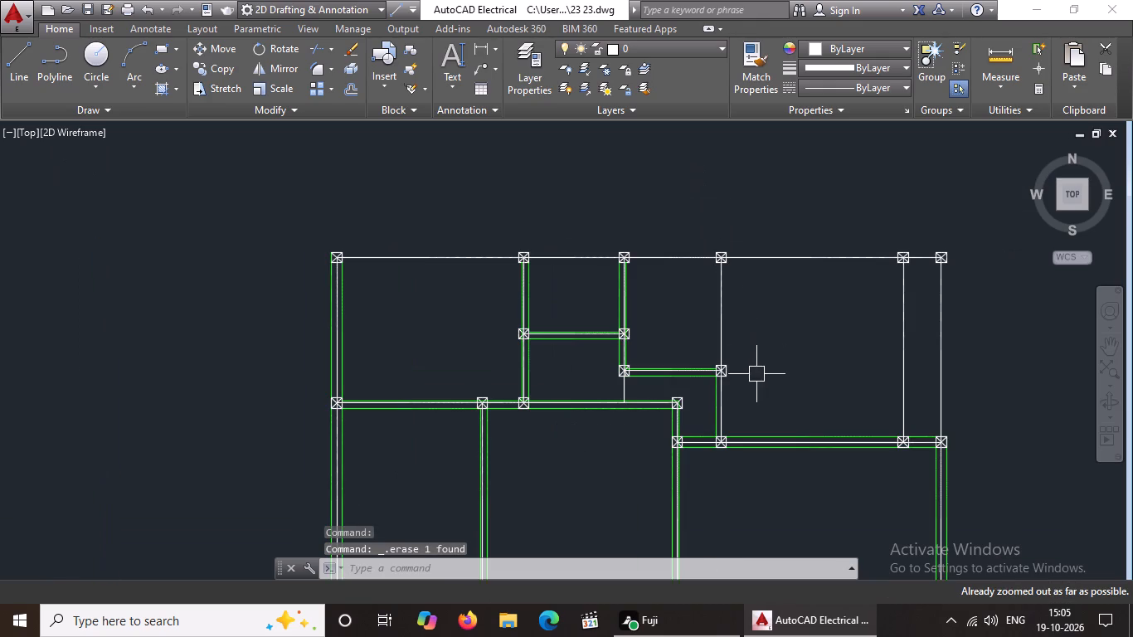
scroll(719, 370, up, 3)
scroll(781, 349, down, 1)
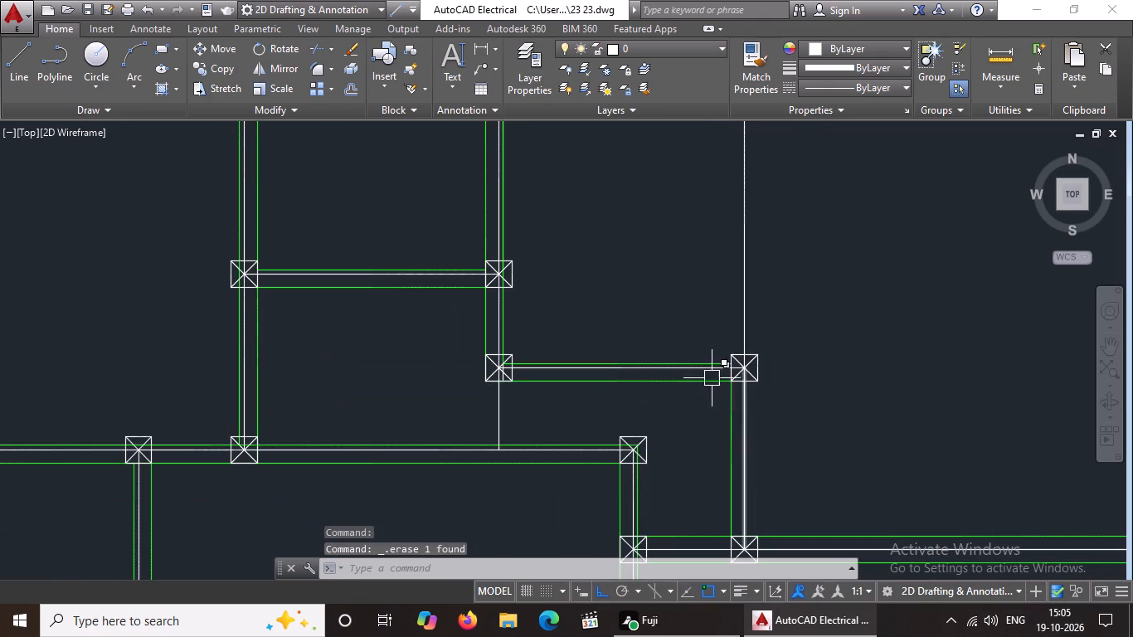
click(685, 385)
key(Delete)
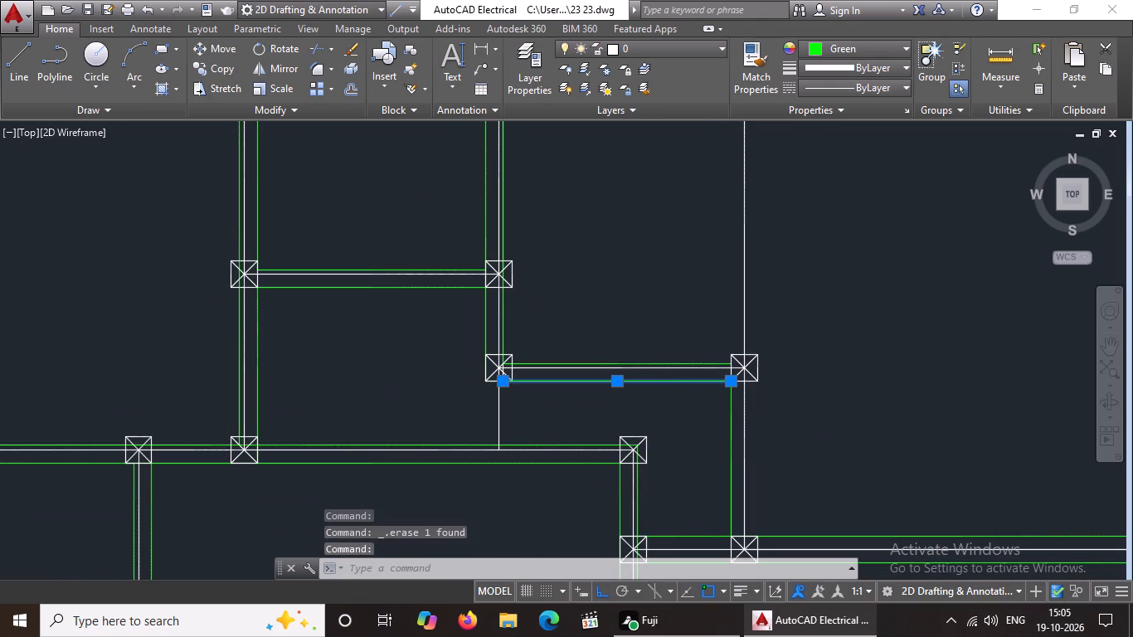
scroll(685, 385, up, 3)
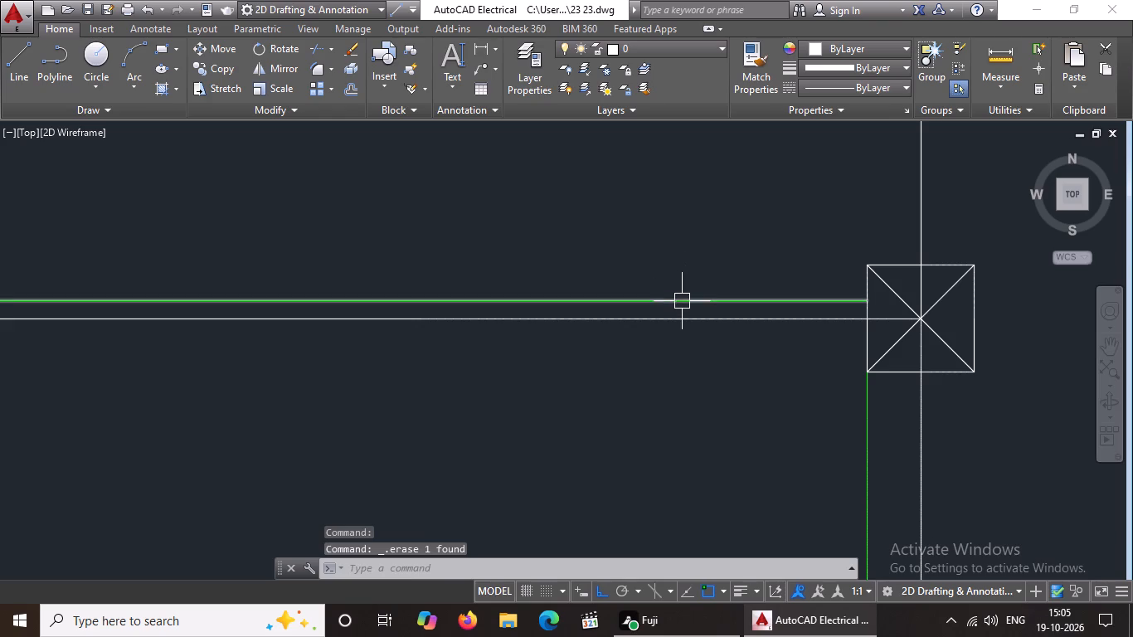
click(682, 301)
key(Delete)
Delete the green line west of the vertical centreline running from the short horizontal wall's east column down to the wall below.
scroll(680, 300, down, 6)
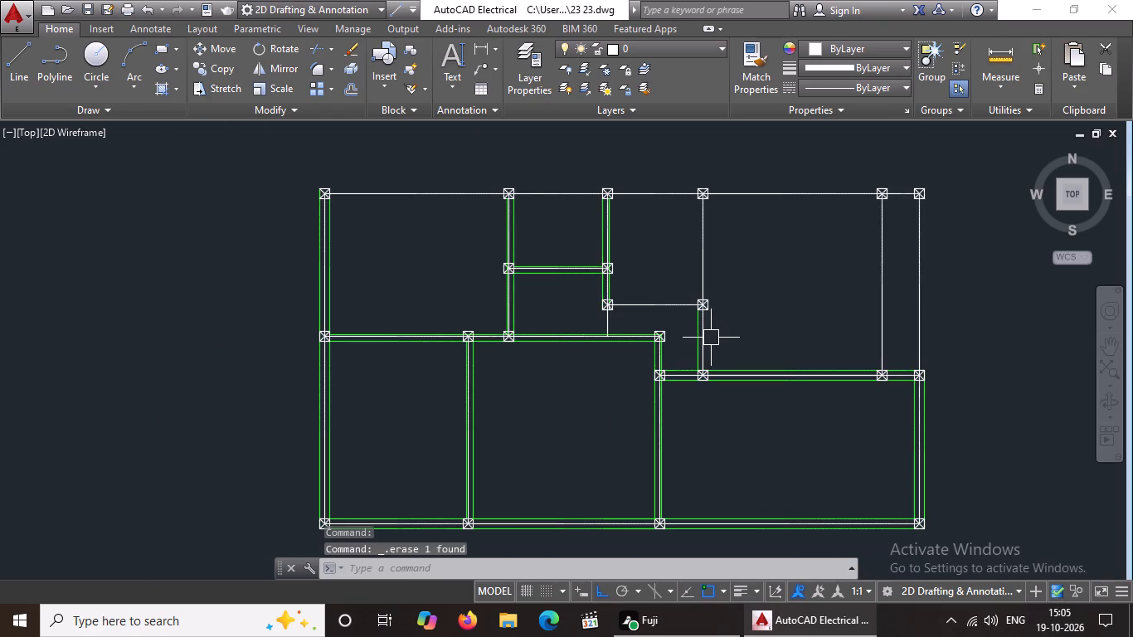
scroll(664, 361, up, 3)
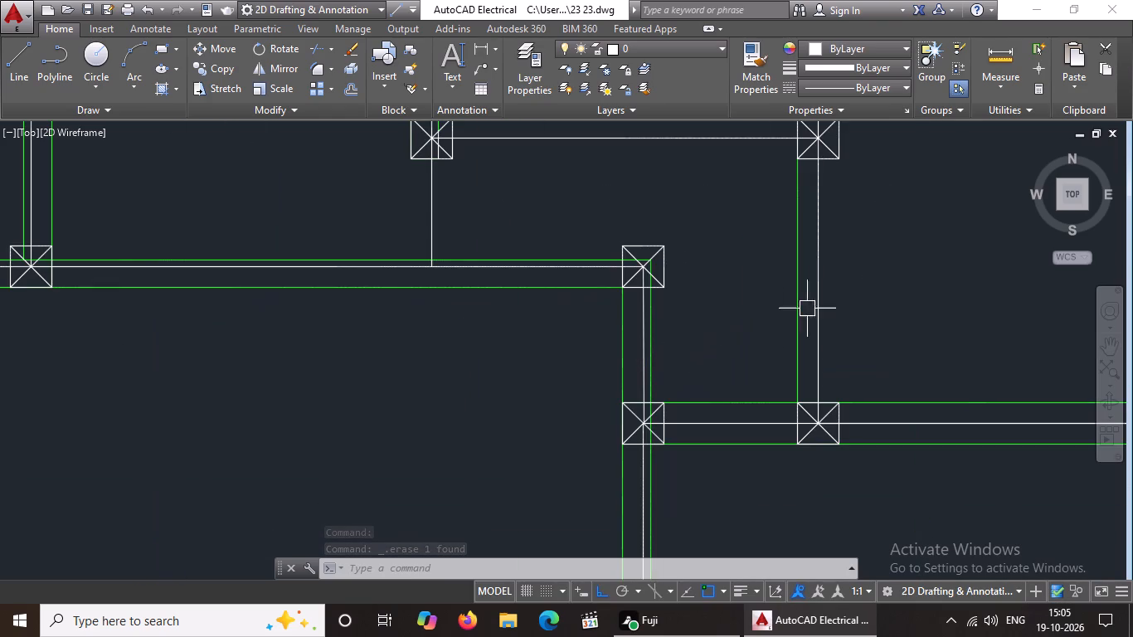
click(796, 311)
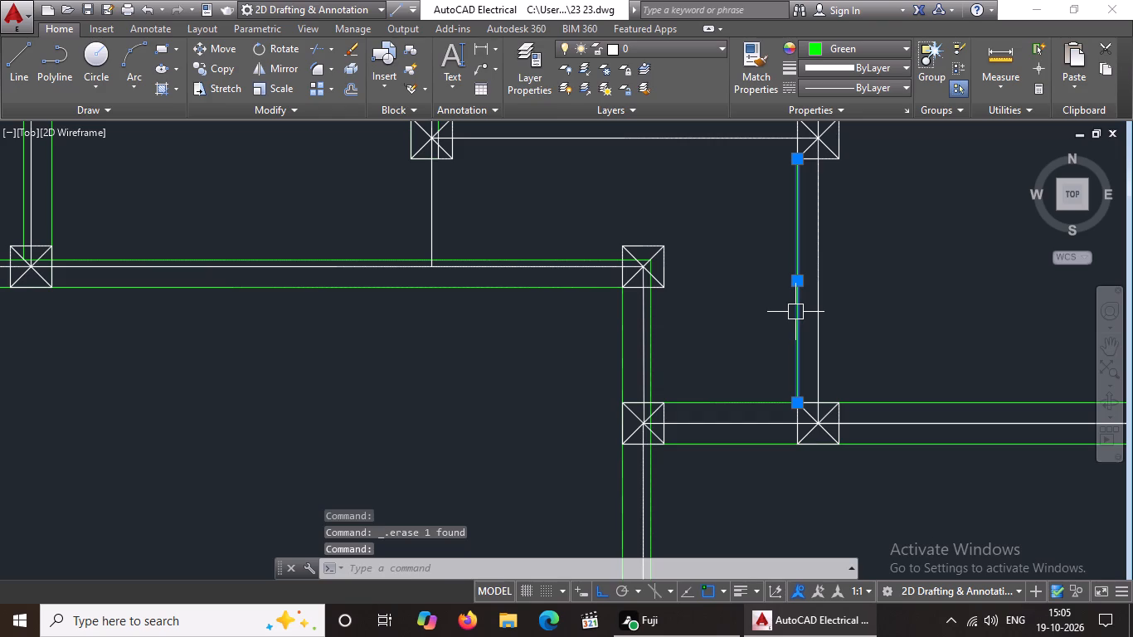
key(Delete)
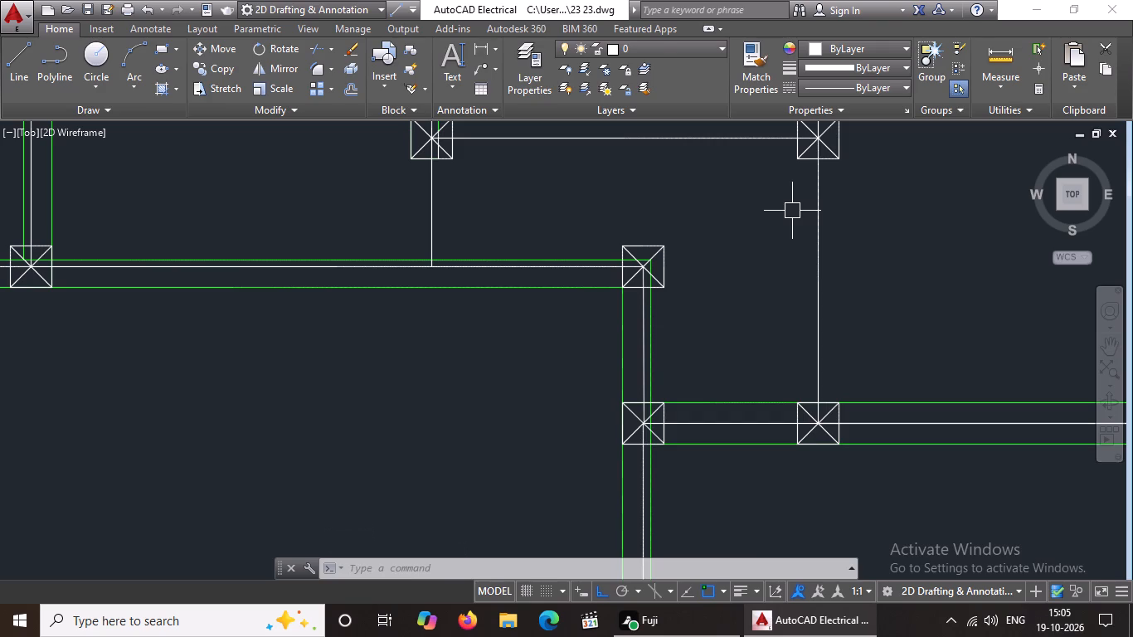
Delete both green wall lines and the leftover white line beside the vertical centreline under the top wall's third column from the west.
scroll(529, 216, down, 2)
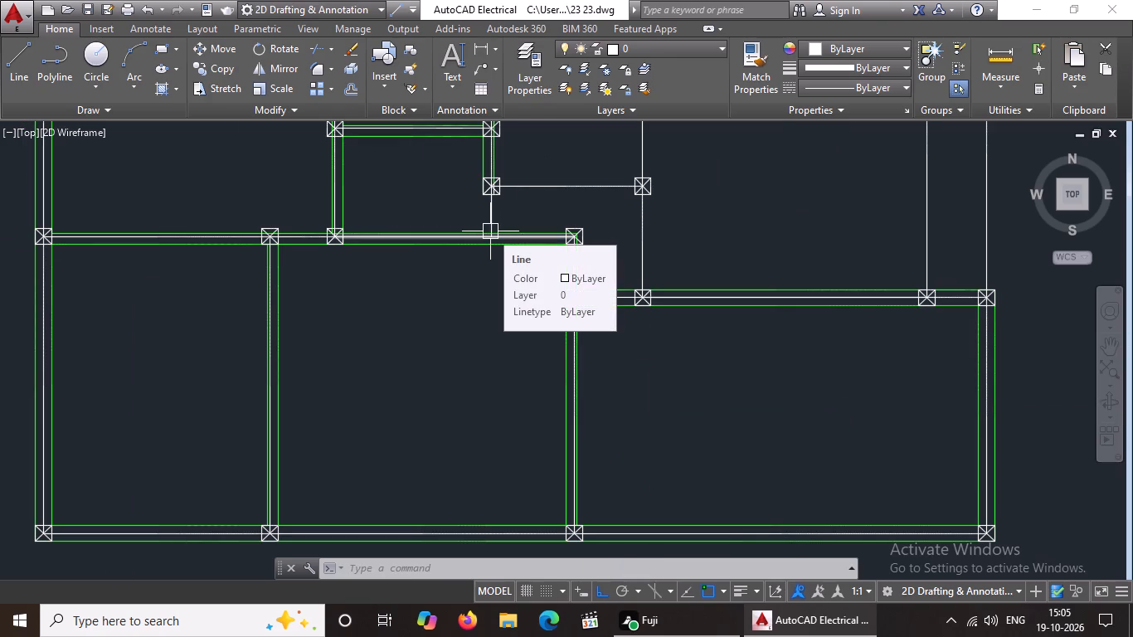
middle_drag(489, 255, 489, 400)
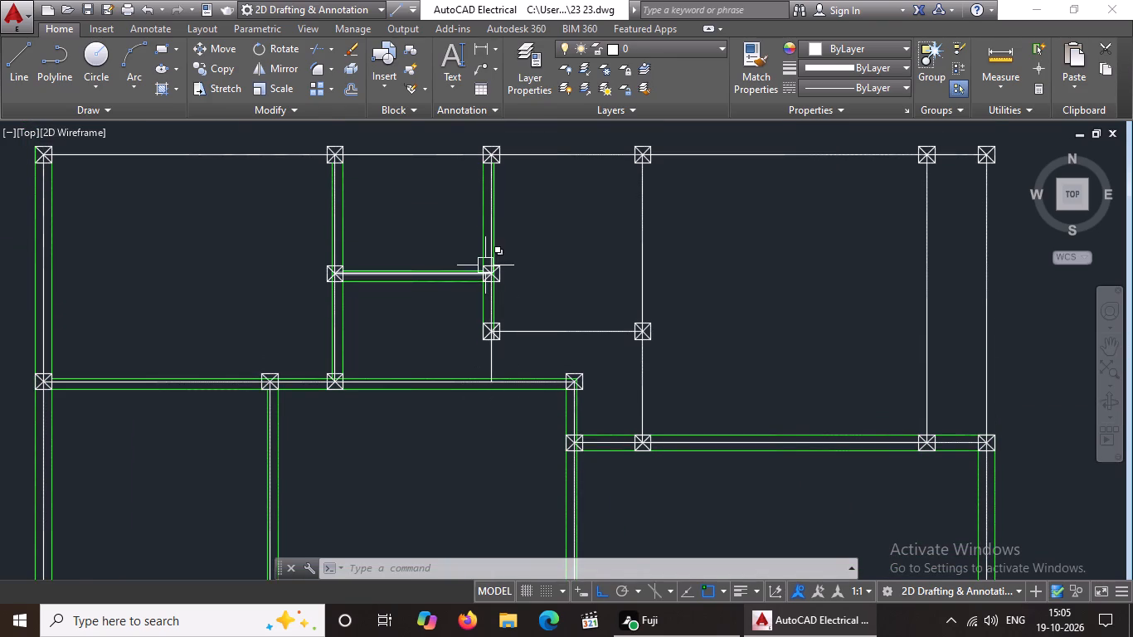
scroll(487, 265, up, 2)
click(508, 242)
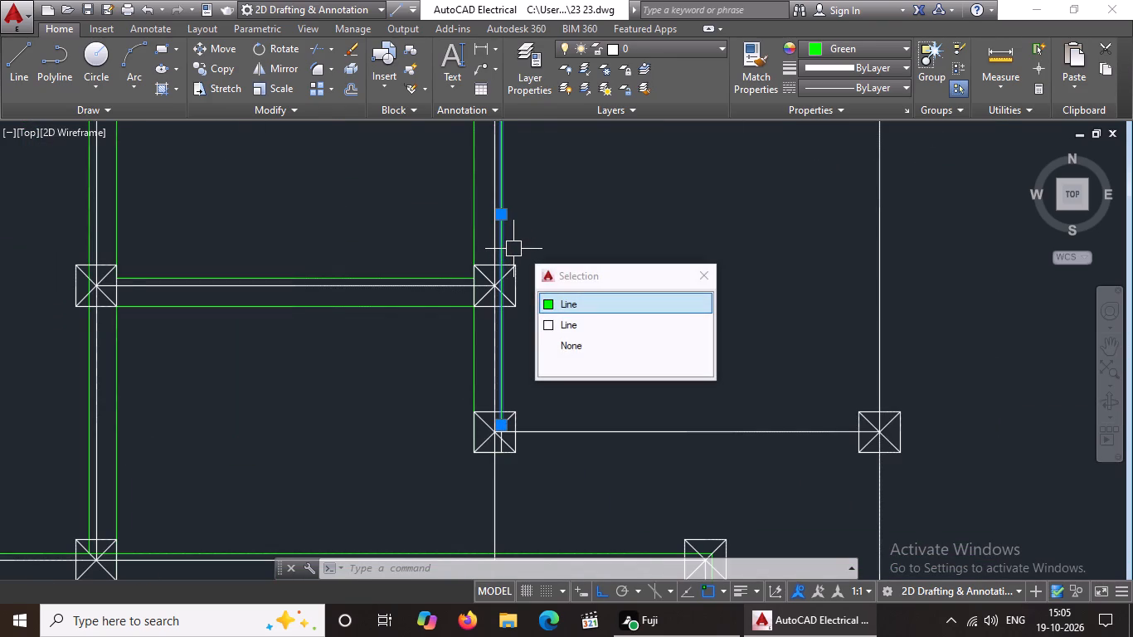
key(Delete)
scroll(501, 235, up, 2)
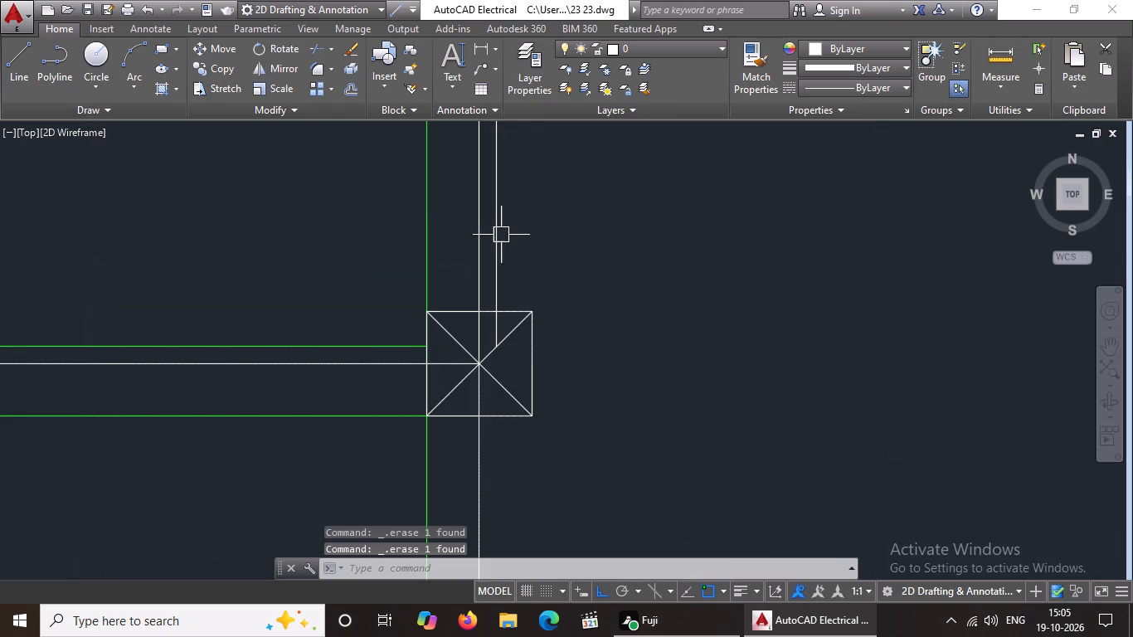
click(497, 249)
key(Delete)
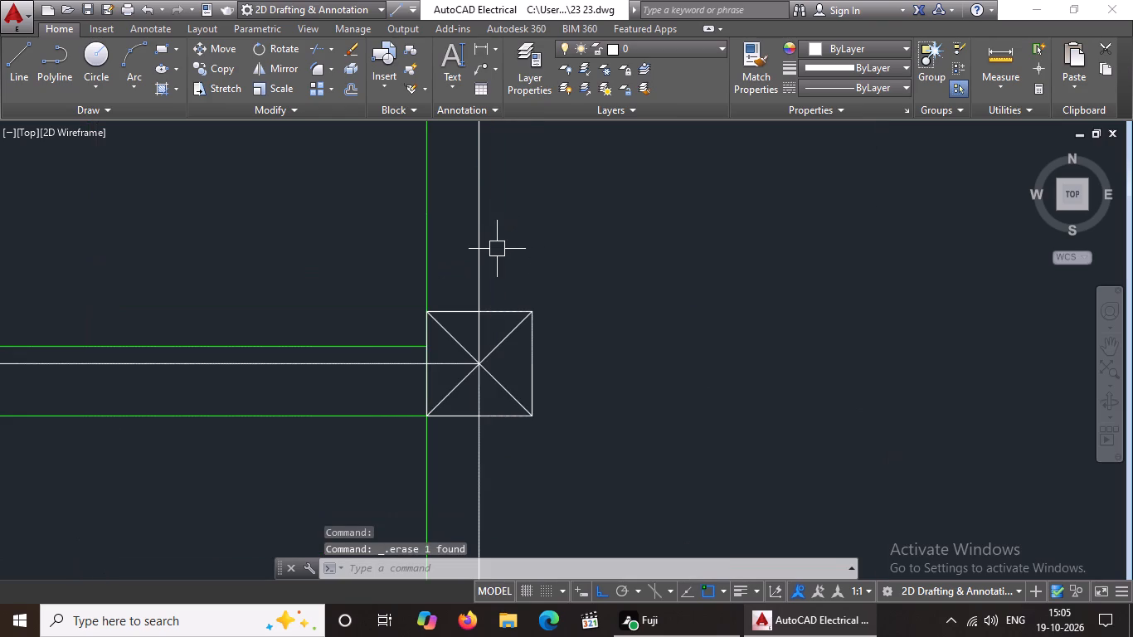
scroll(518, 362, down, 3)
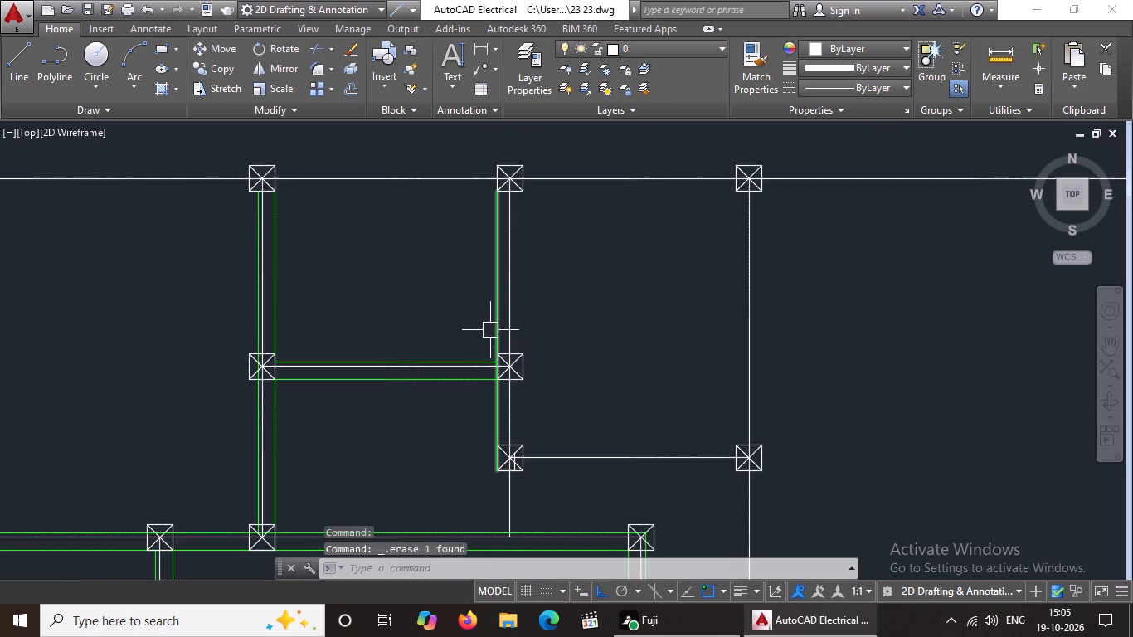
click(494, 323)
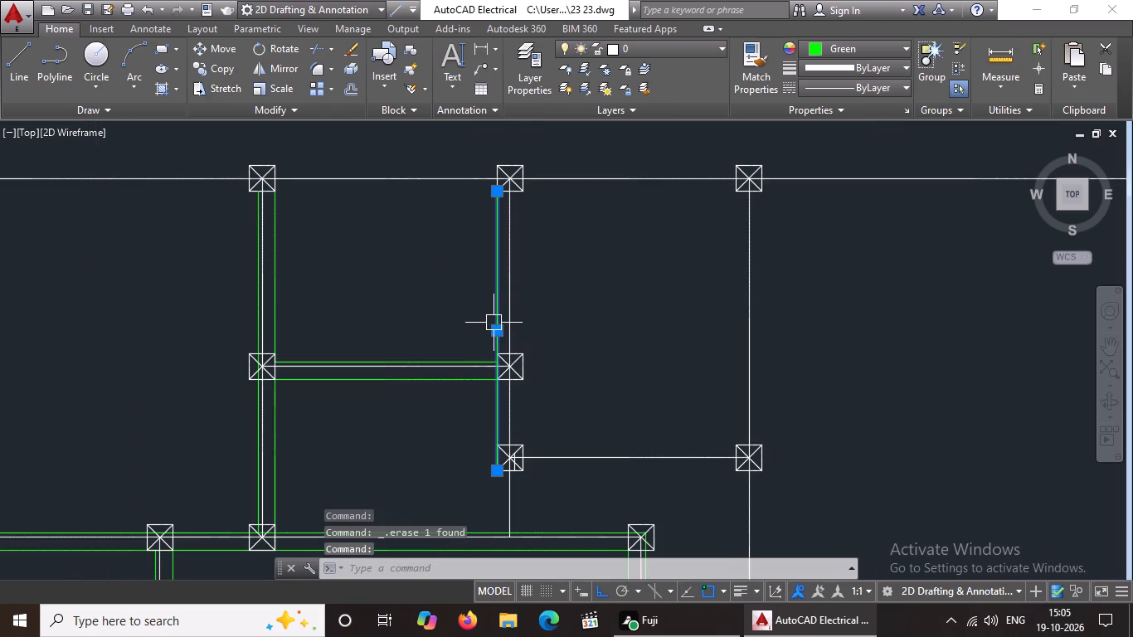
key(Delete)
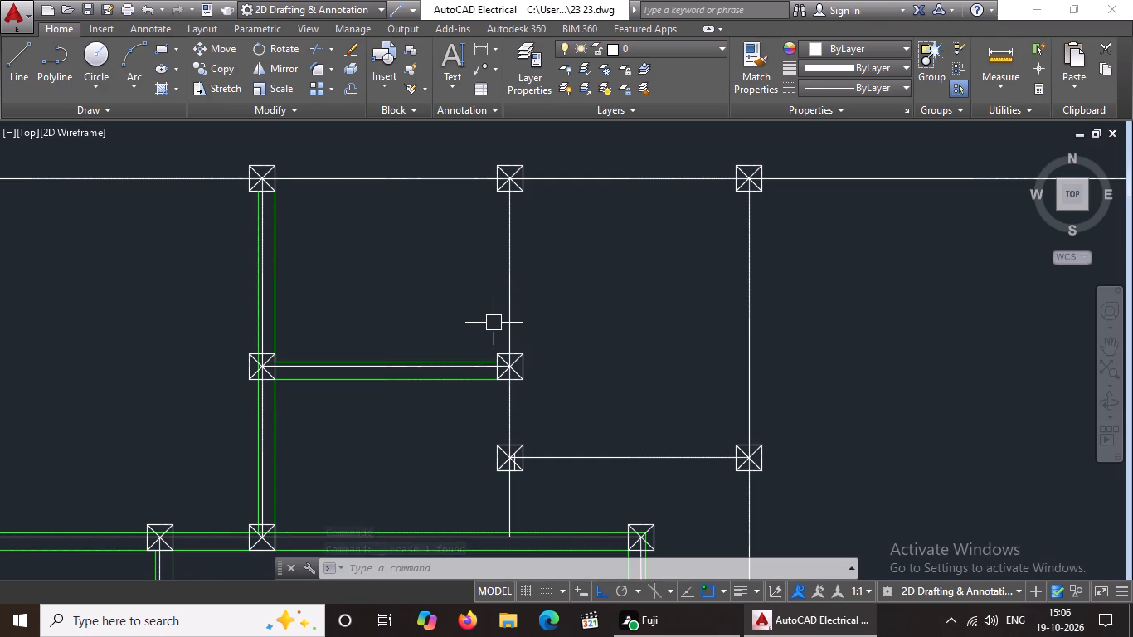
Under the top wall's second column from the west, delete the upper green line east of the vertical centreline and the full-length one west of it.
scroll(241, 354, down, 3)
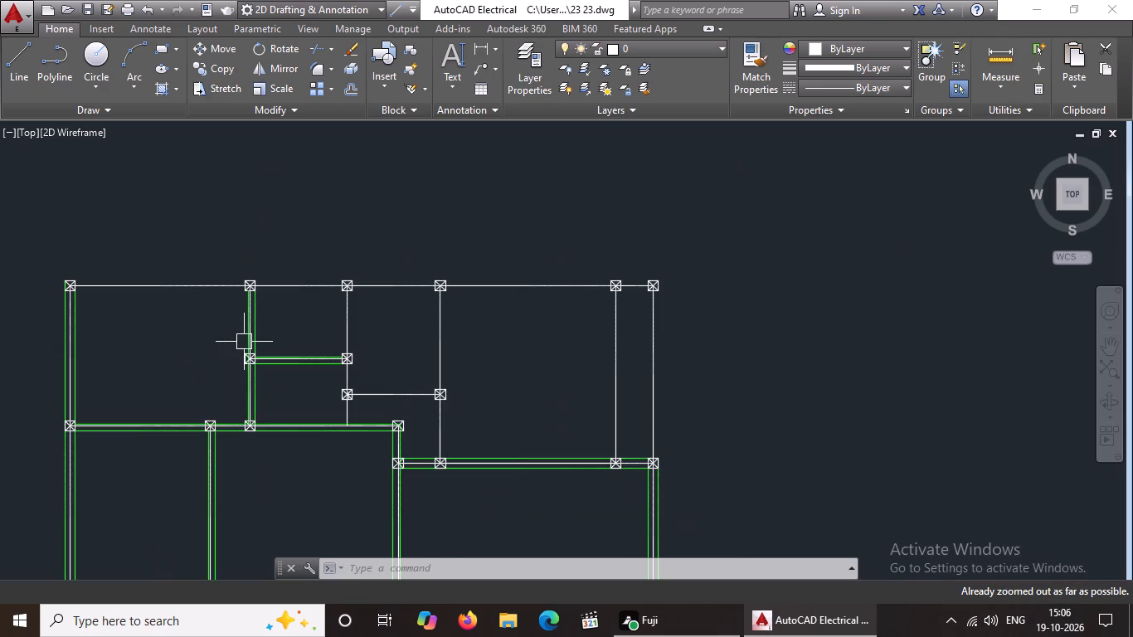
scroll(248, 340, up, 3)
click(276, 343)
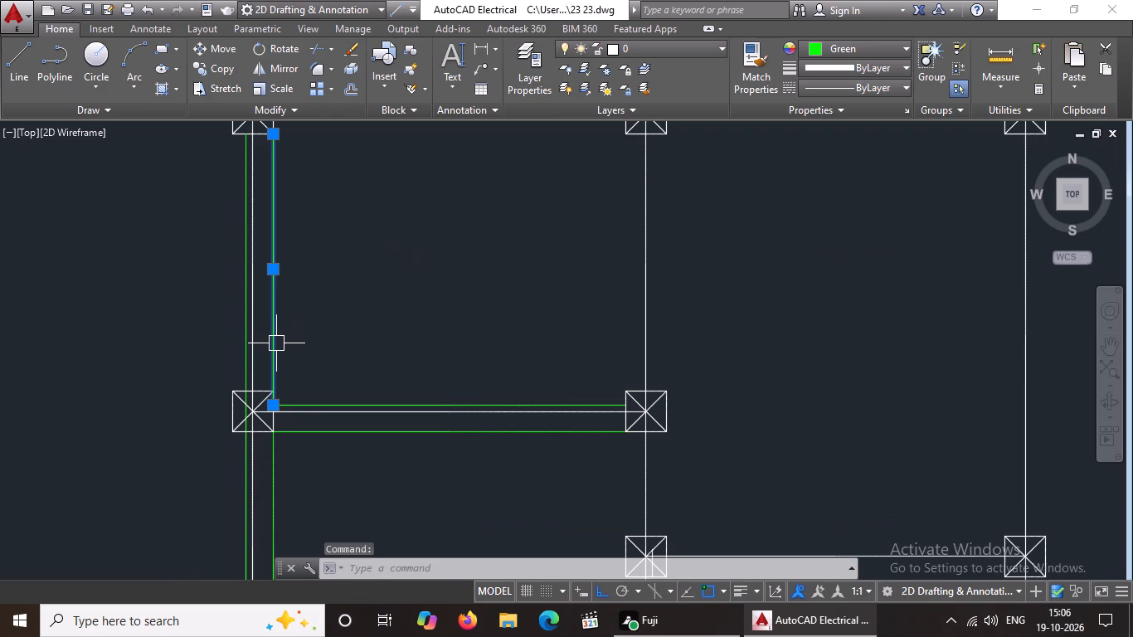
key(Delete)
scroll(223, 318, up, 2)
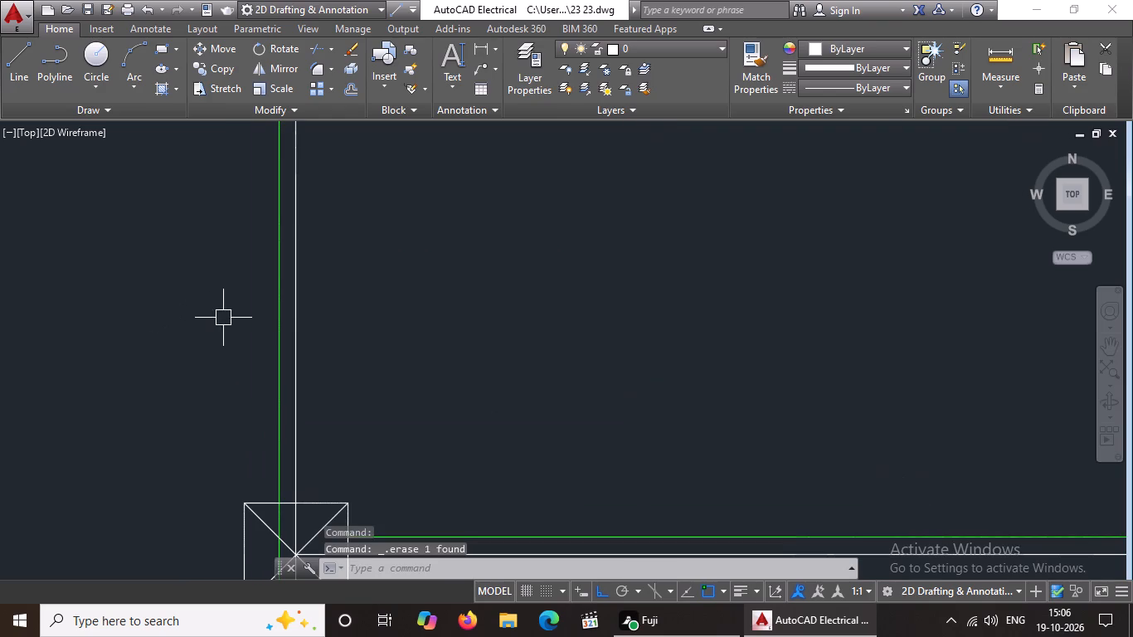
click(279, 328)
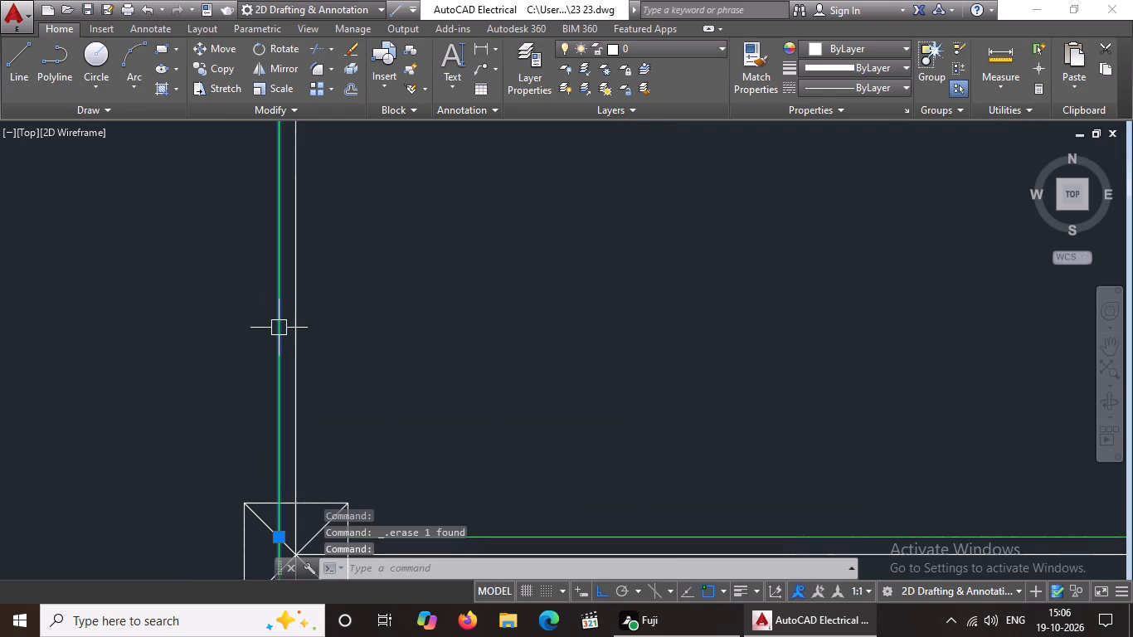
key(Delete)
Delete both green wall lines of the short horizontal wall joining the vertical centrelines under the top wall's second and third columns.
scroll(279, 318, down, 4)
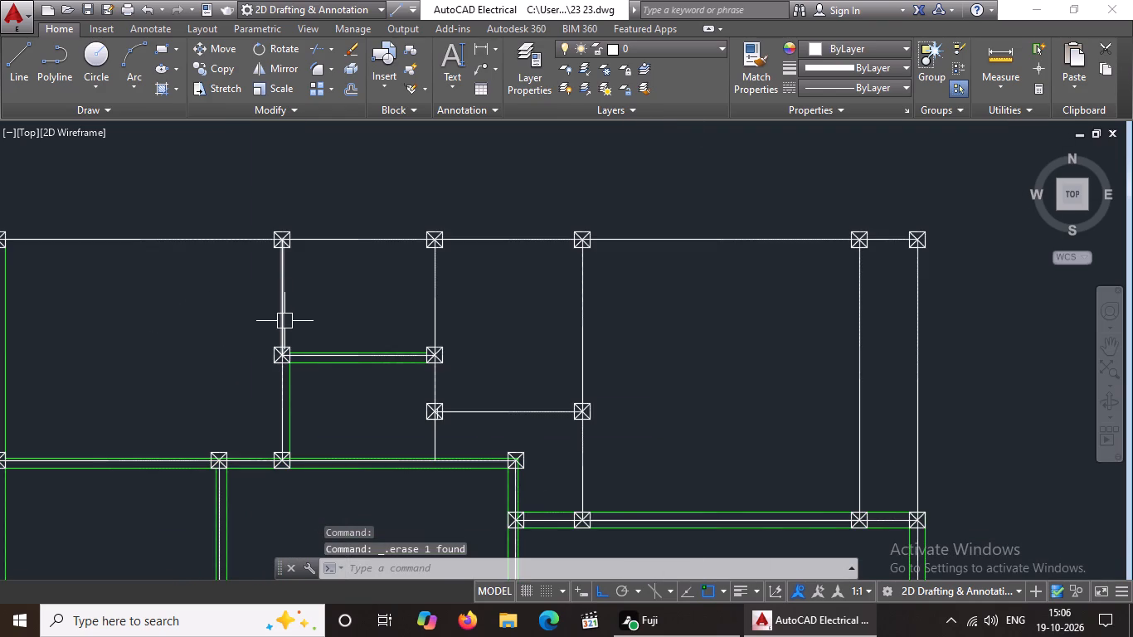
scroll(309, 356, up, 2)
click(323, 347)
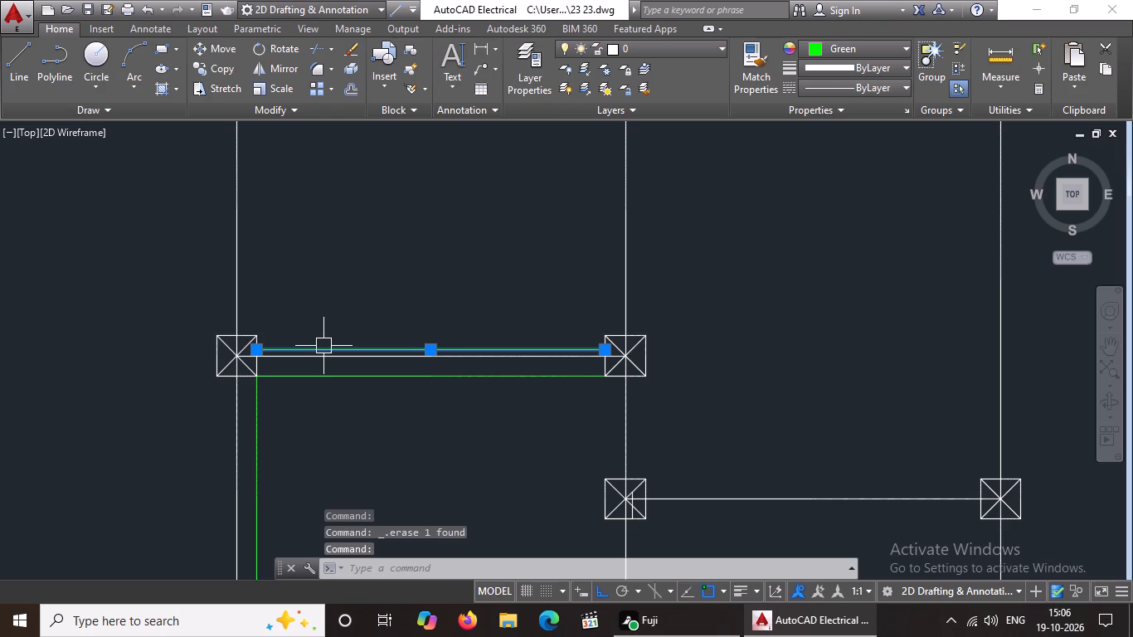
key(Delete)
click(327, 374)
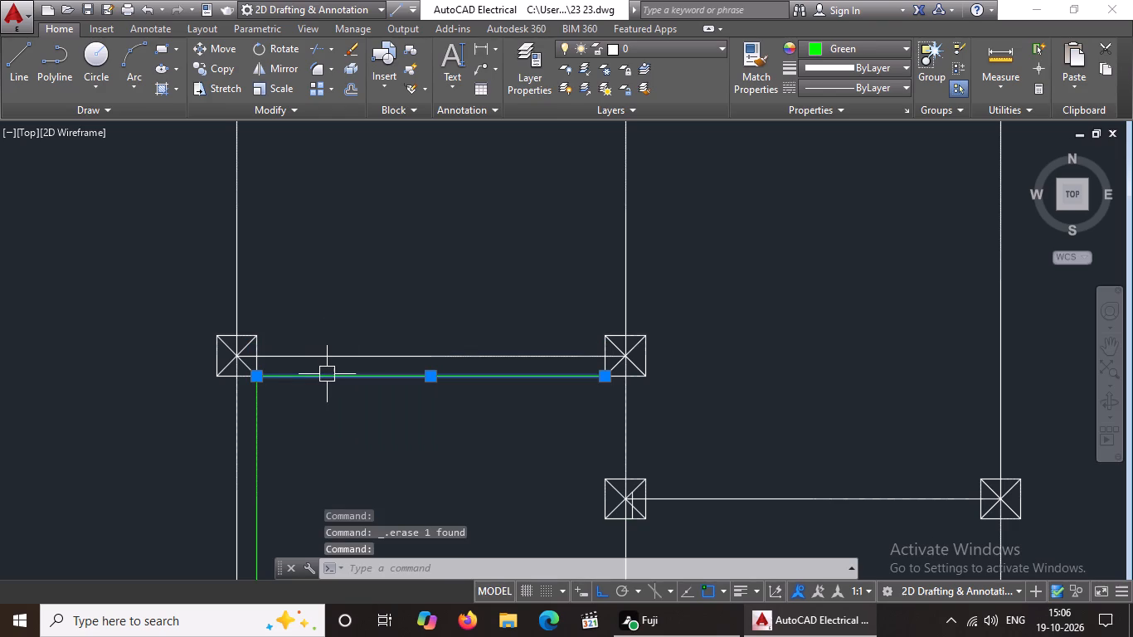
key(Delete)
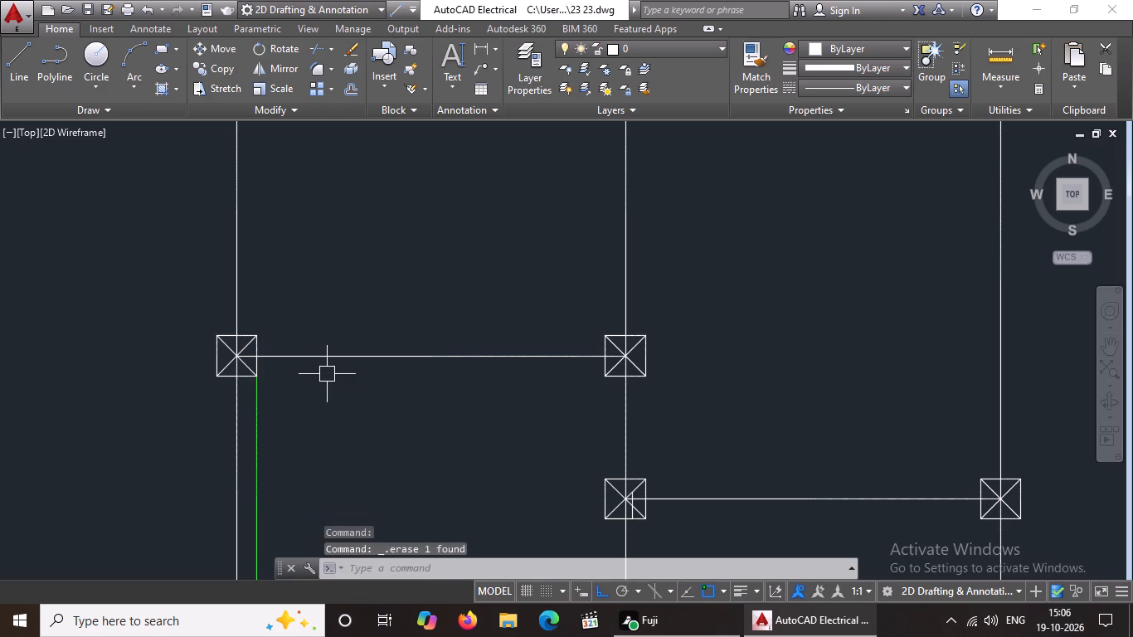
Delete the remaining green line east of the lower vertical centreline, between the short horizontal wall's west column and the wall below.
scroll(330, 377, down, 3)
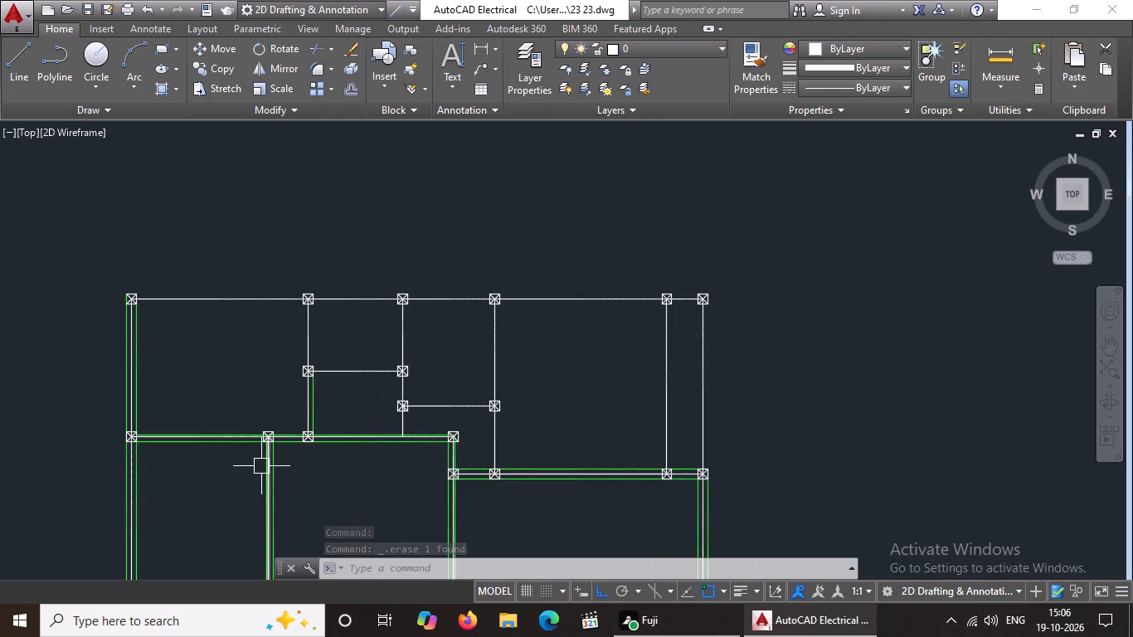
scroll(358, 401, up, 2)
click(241, 431)
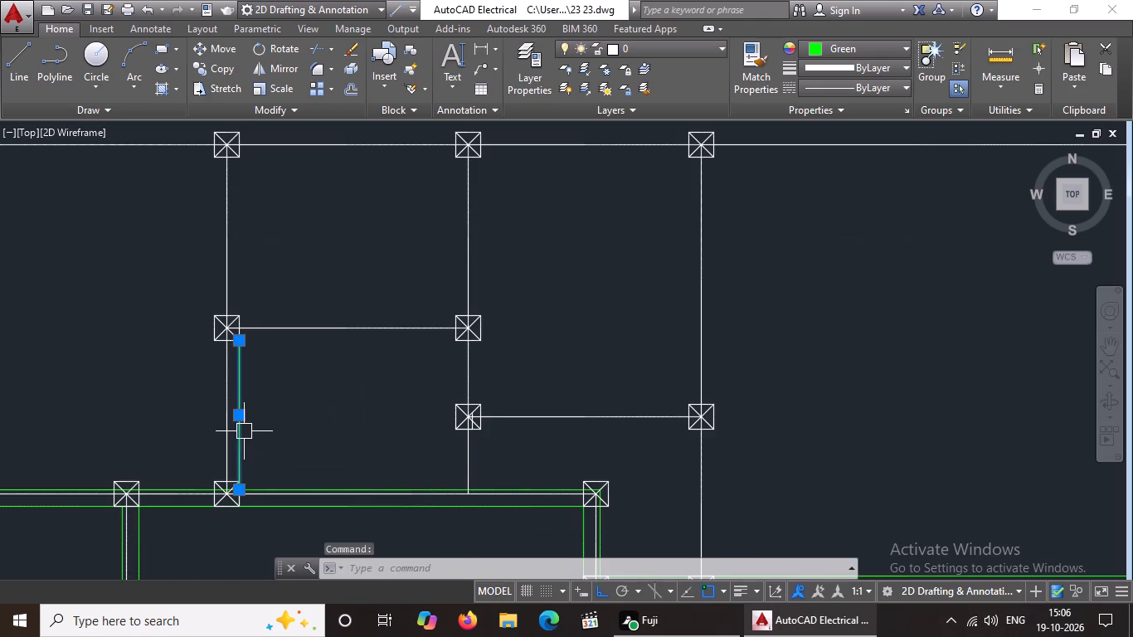
key(Delete)
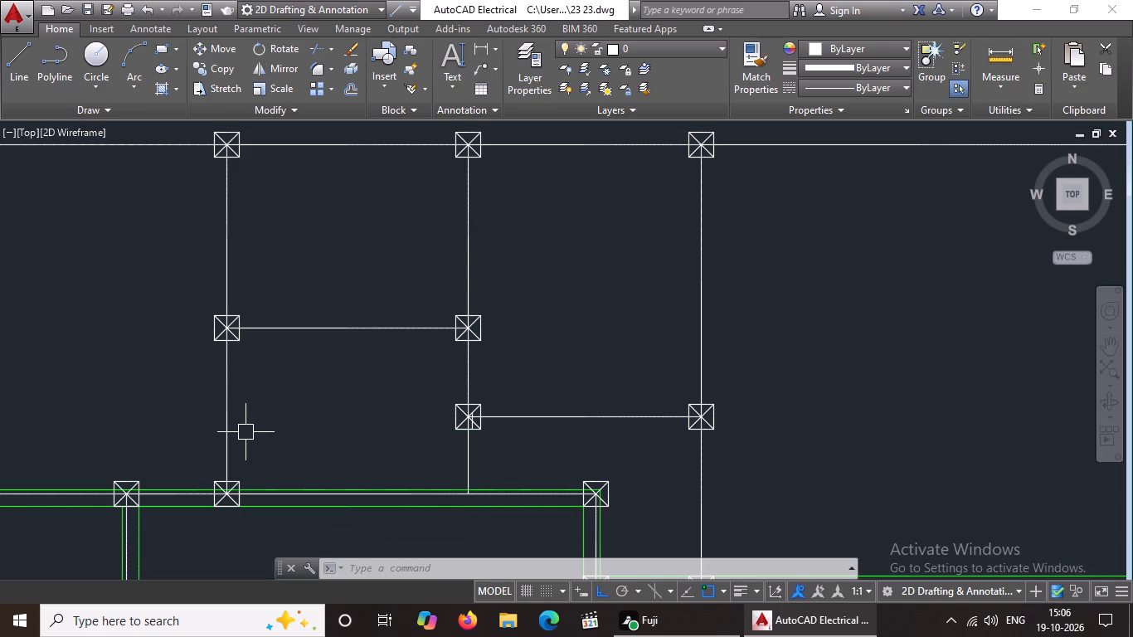
Delete both green wall lines flanking the upper part of the west outer wall's centreline.
scroll(194, 429, down, 2)
middle_drag(126, 425, 402, 387)
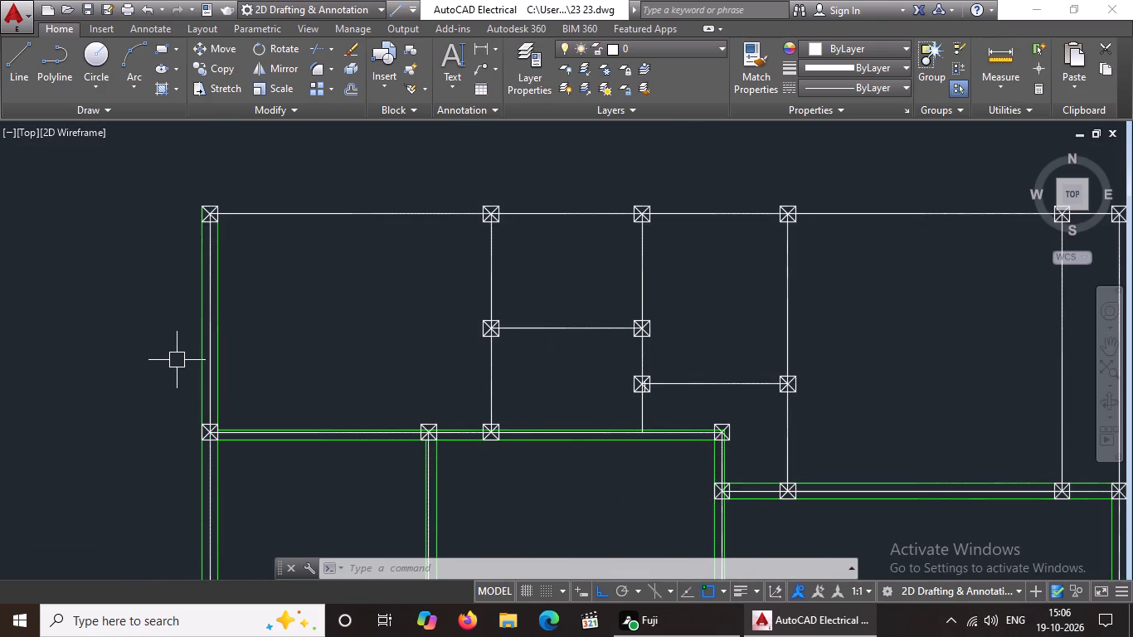
scroll(178, 359, up, 2)
click(231, 349)
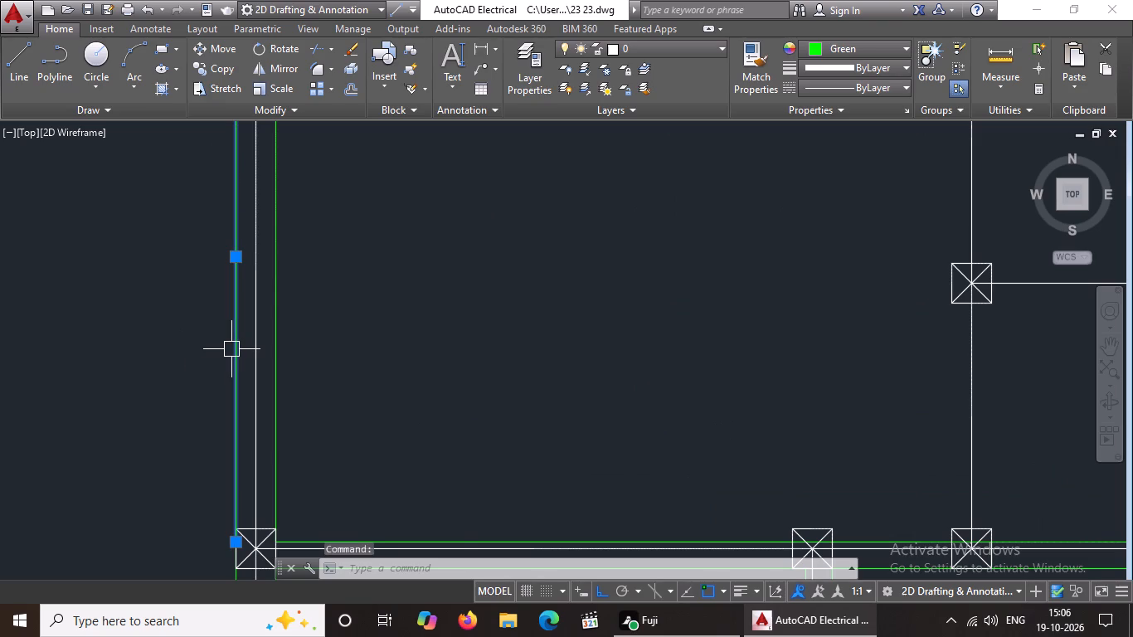
key(Delete)
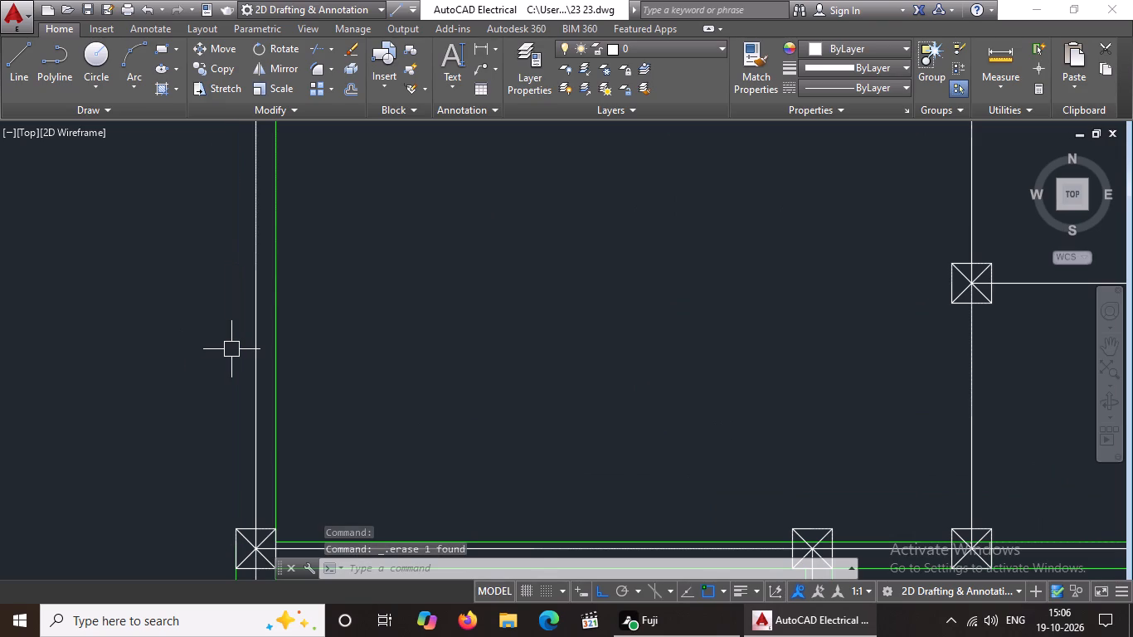
click(275, 412)
key(Delete)
Delete the north green line and both south green segments of the middle horizontal wall running east from the west outer wall.
scroll(278, 412, down, 5)
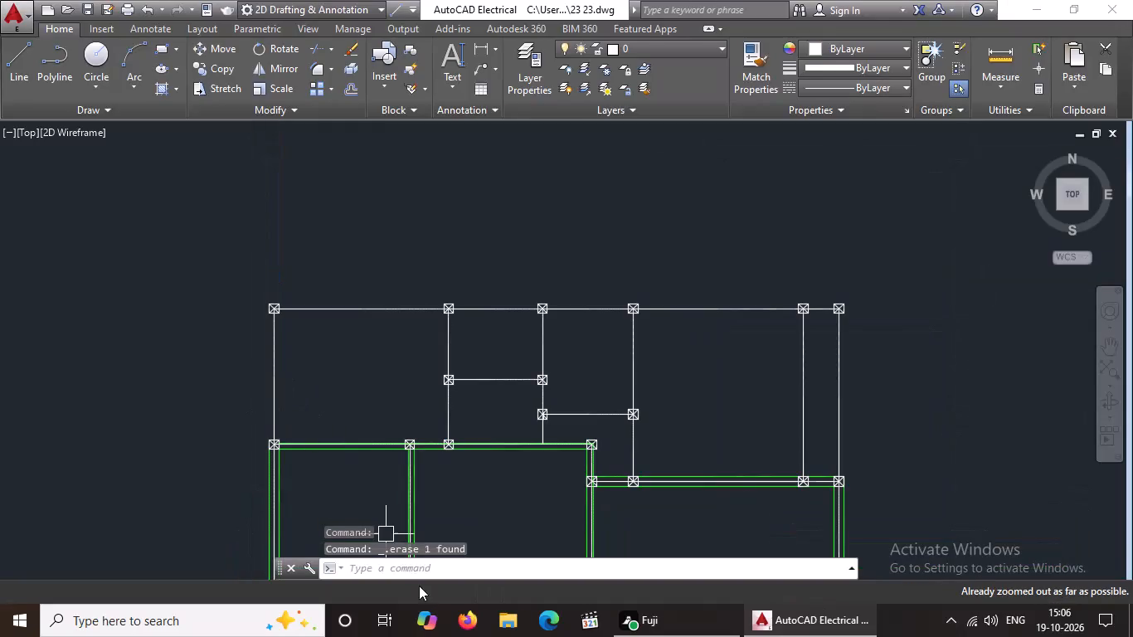
scroll(372, 487, up, 3)
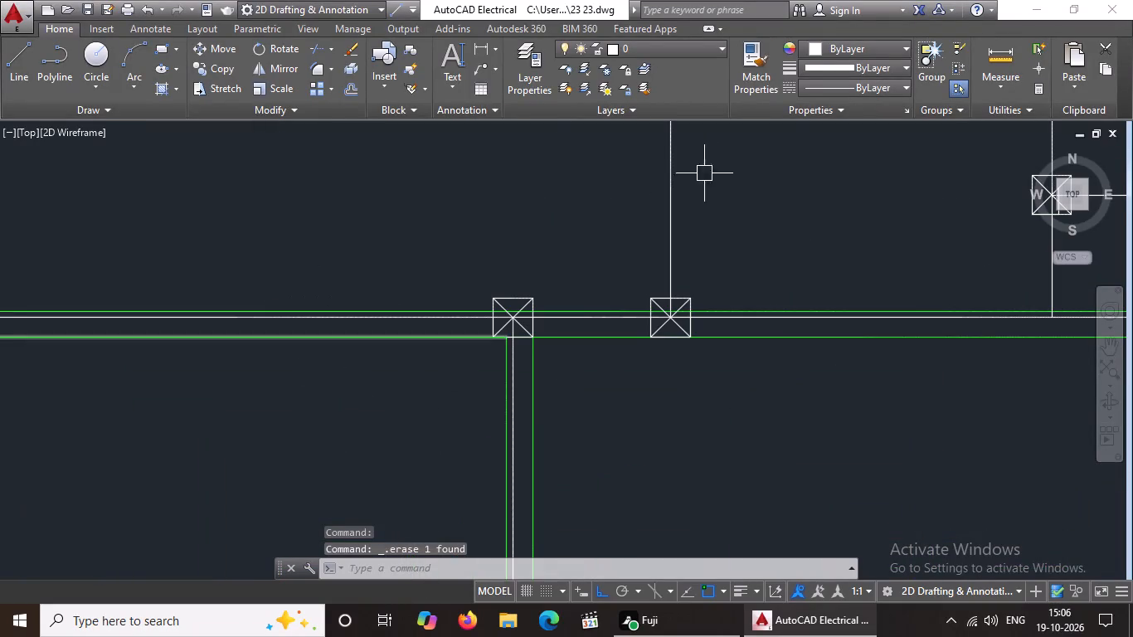
click(416, 308)
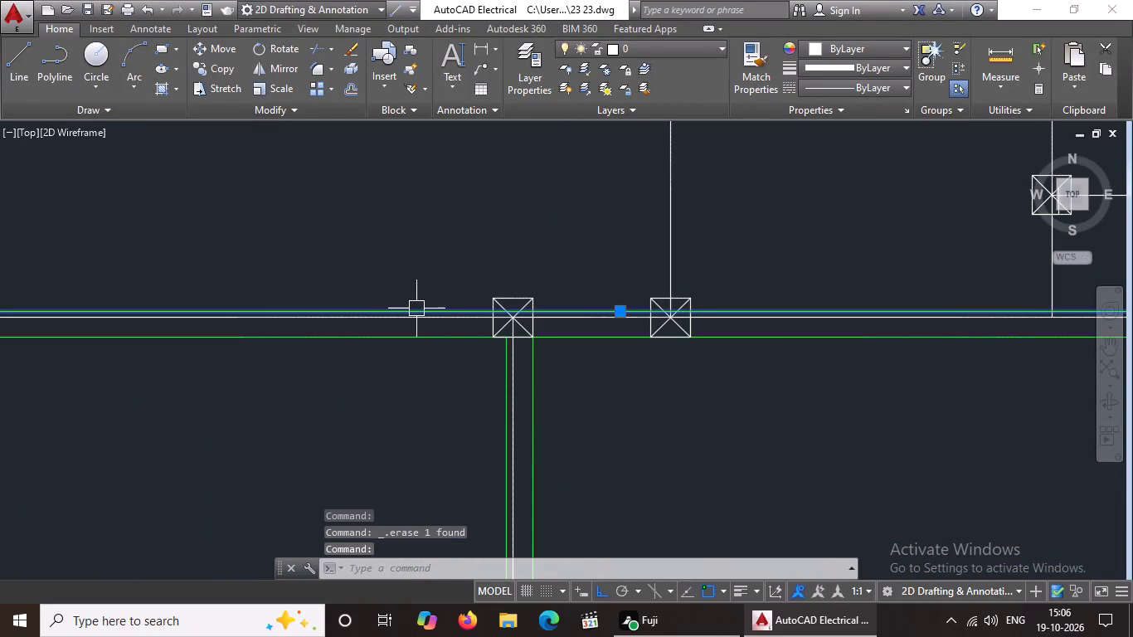
key(Delete)
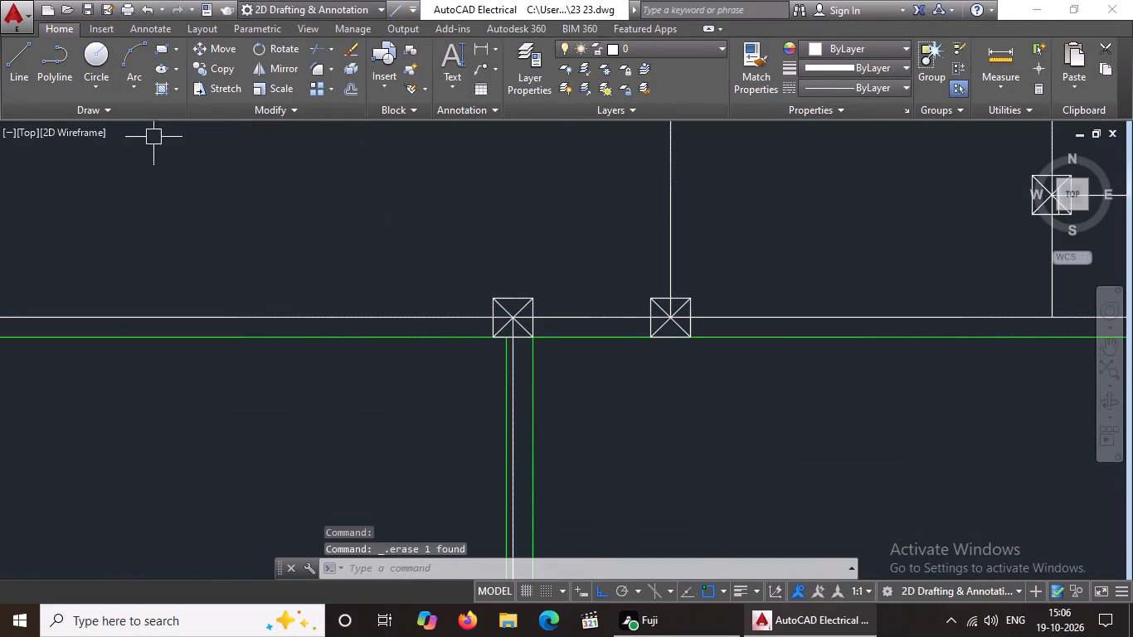
scroll(220, 113, down, 6)
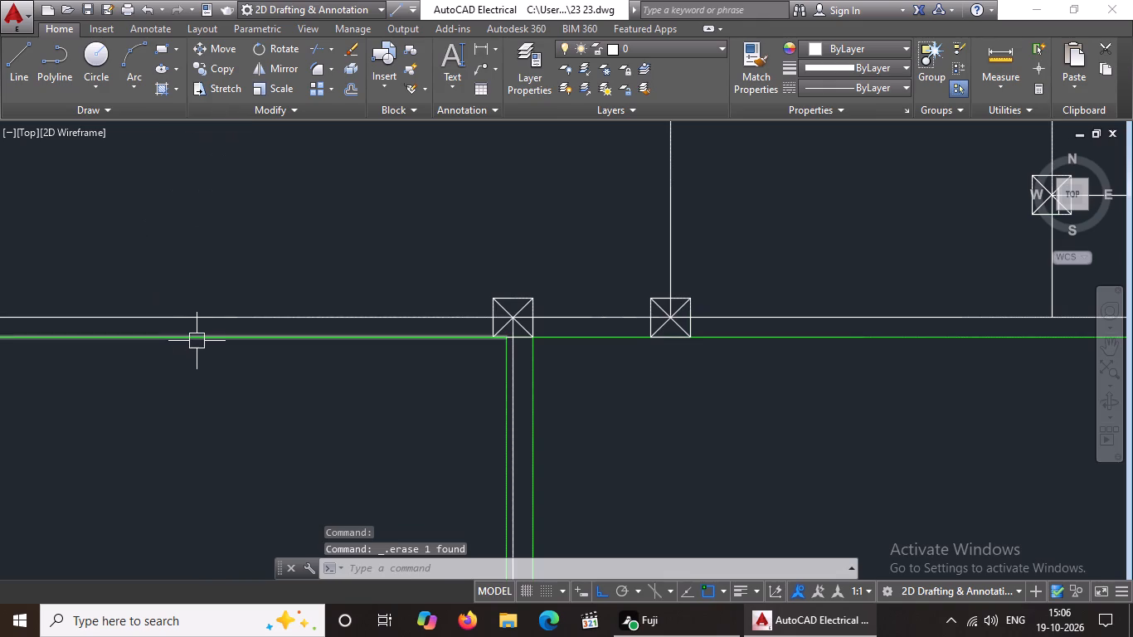
click(197, 341)
key(Delete)
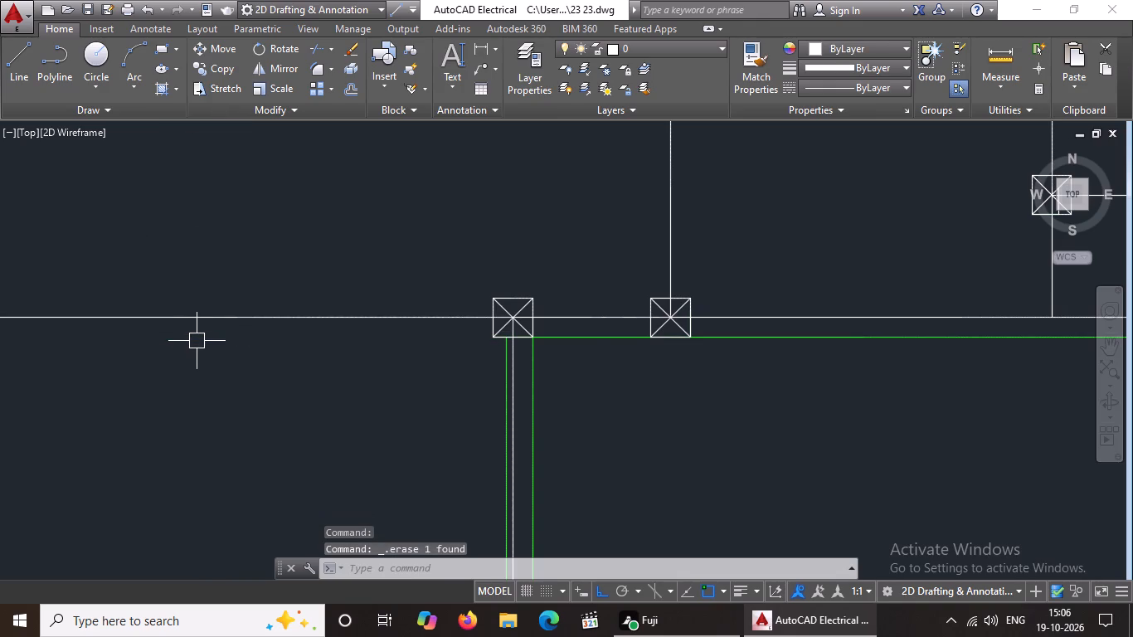
scroll(197, 349, down, 3)
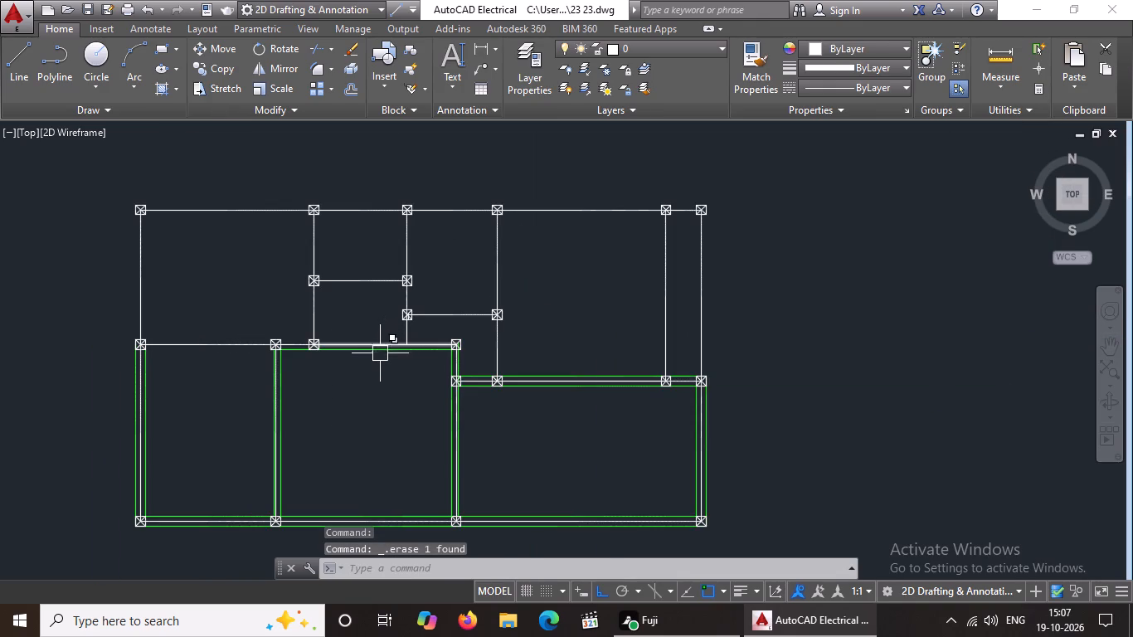
scroll(380, 354, up, 2)
click(382, 348)
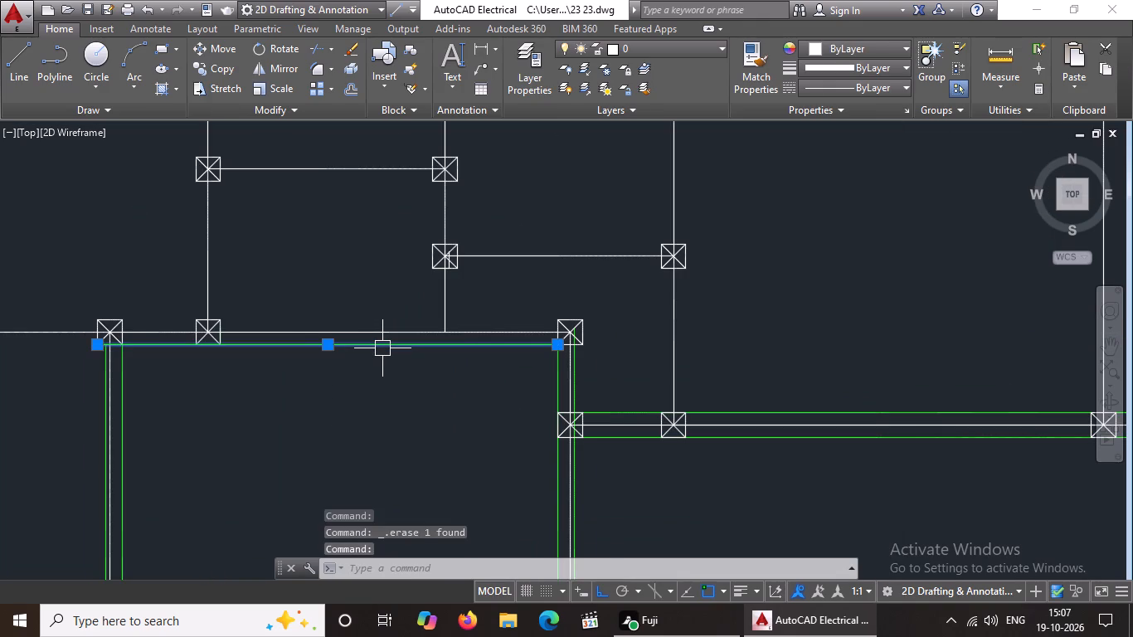
key(Delete)
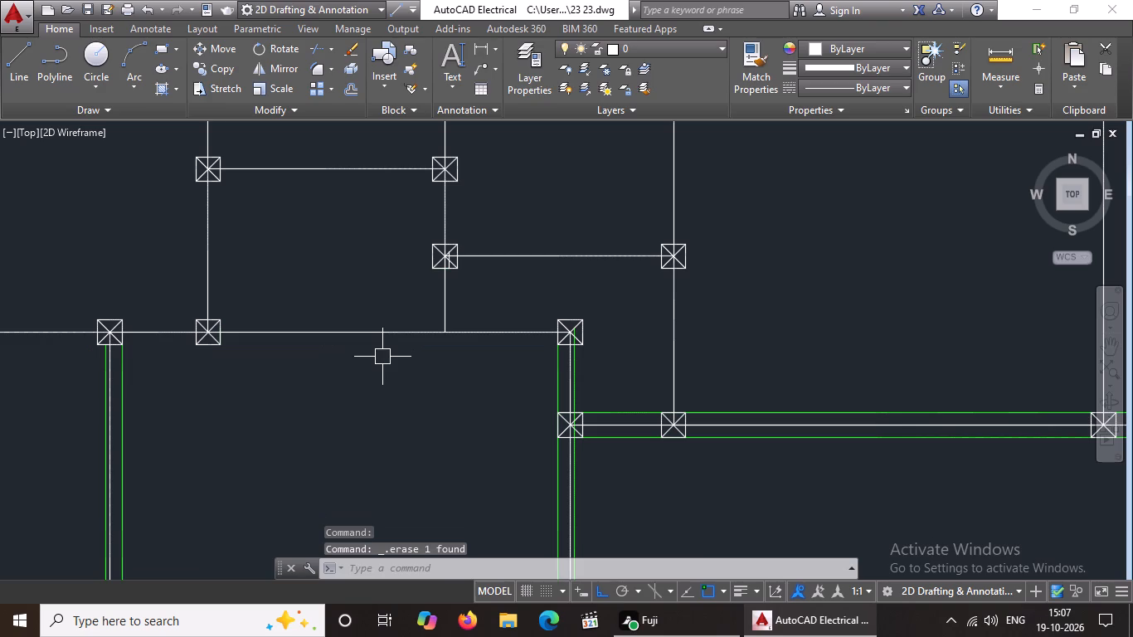
Delete the outer green line along the lower part of the west outer wall.
scroll(382, 359, down, 4)
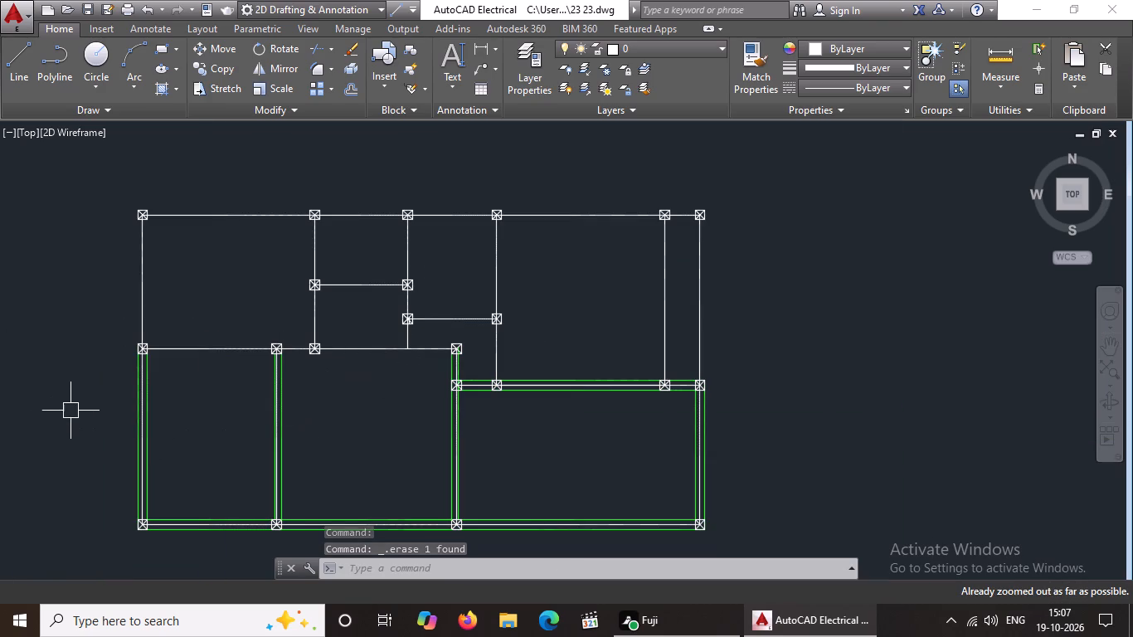
scroll(111, 428, up, 2)
click(170, 409)
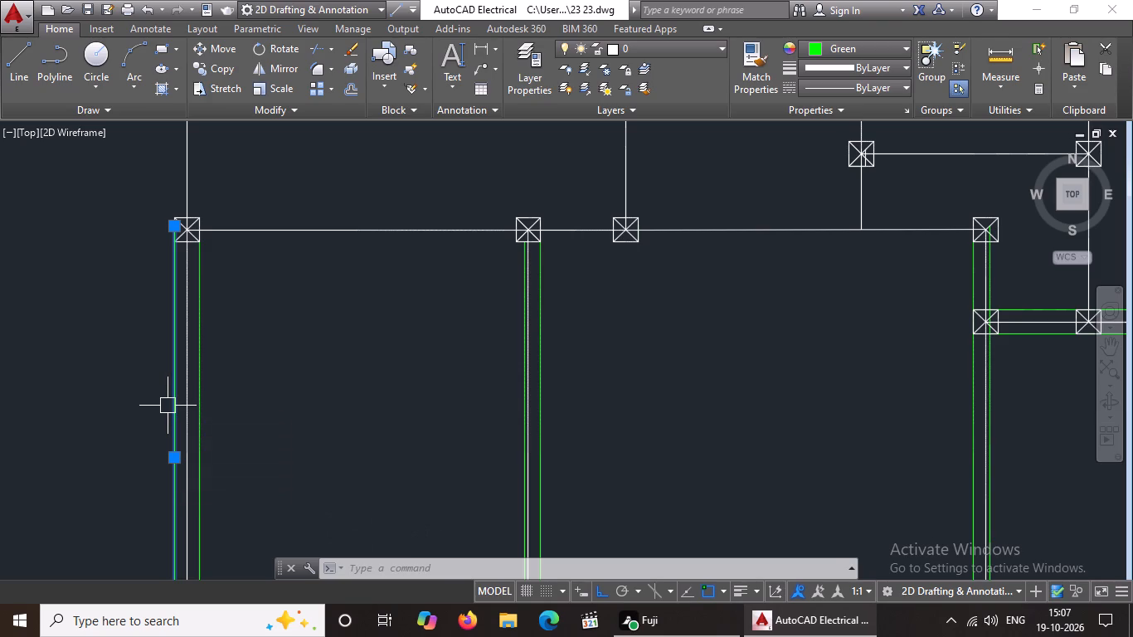
middle_drag(168, 406, 198, 344)
scroll(211, 349, down, 2)
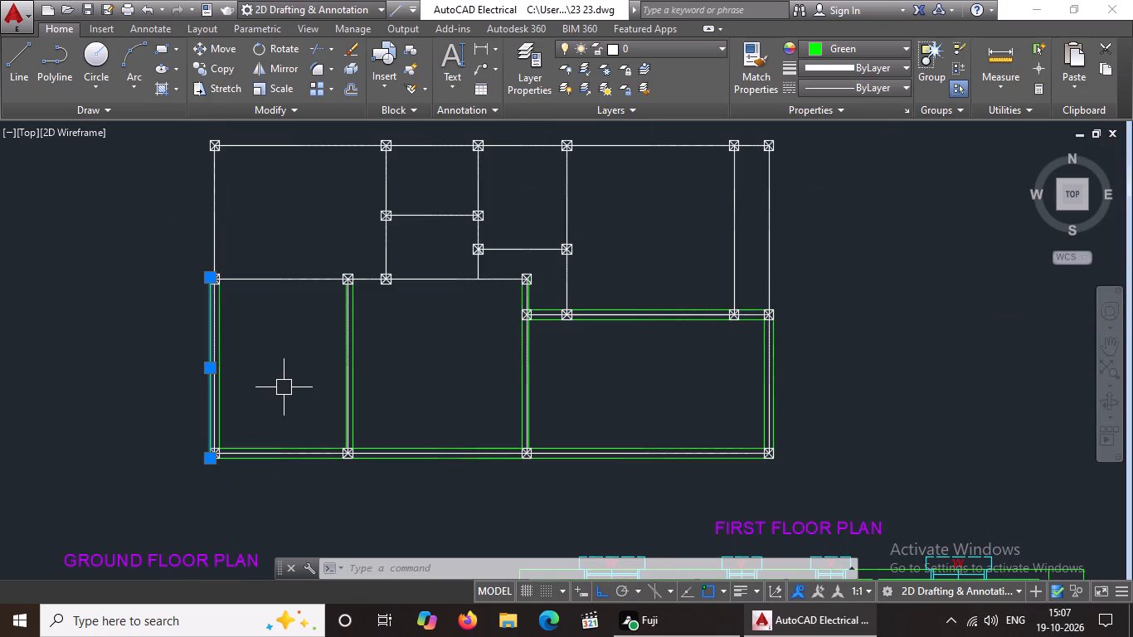
key(Delete)
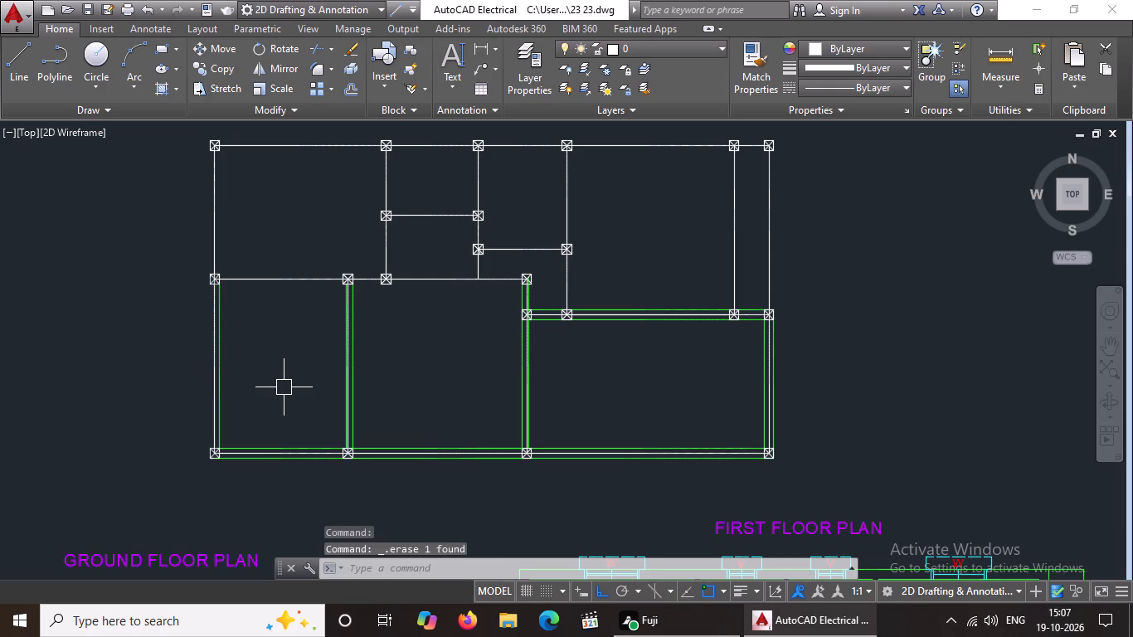
Delete the inner green line along the lower part of the west outer wall.
scroll(216, 360, up, 2)
click(222, 355)
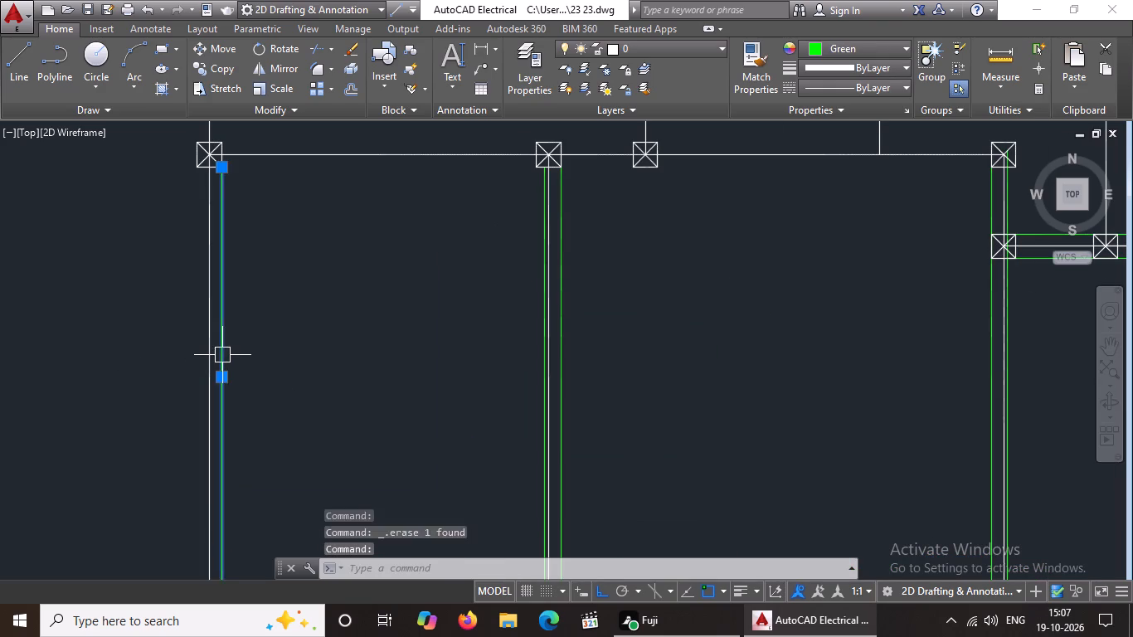
key(Delete)
scroll(222, 355, down, 2)
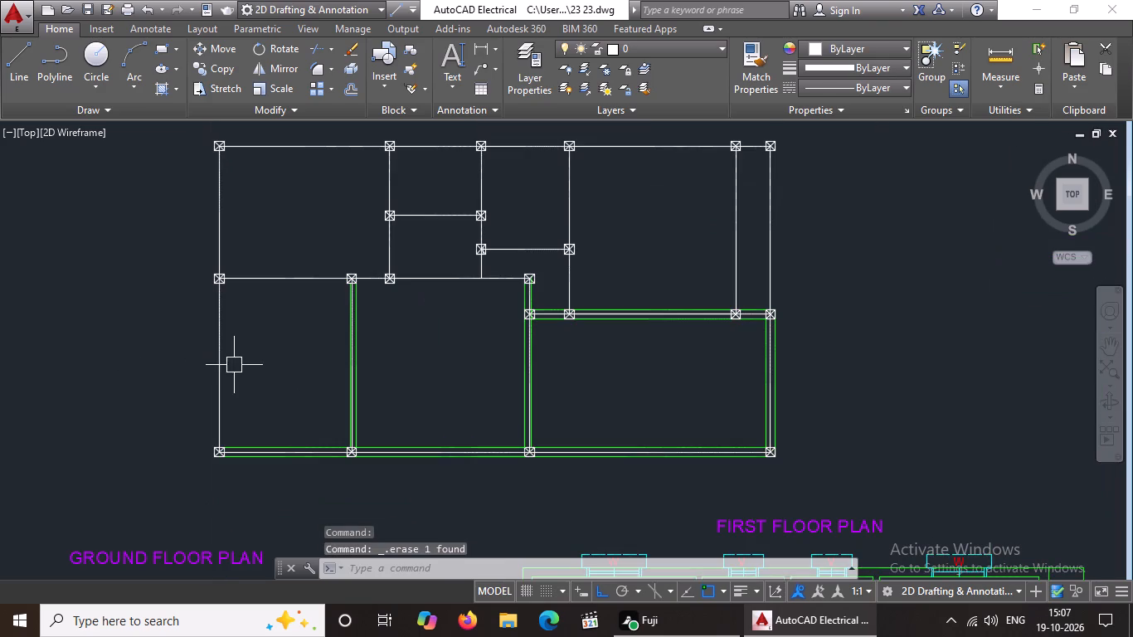
Delete both green wall lines flanking the south outer wall's centreline in the west bay.
scroll(264, 494, up, 2)
click(245, 405)
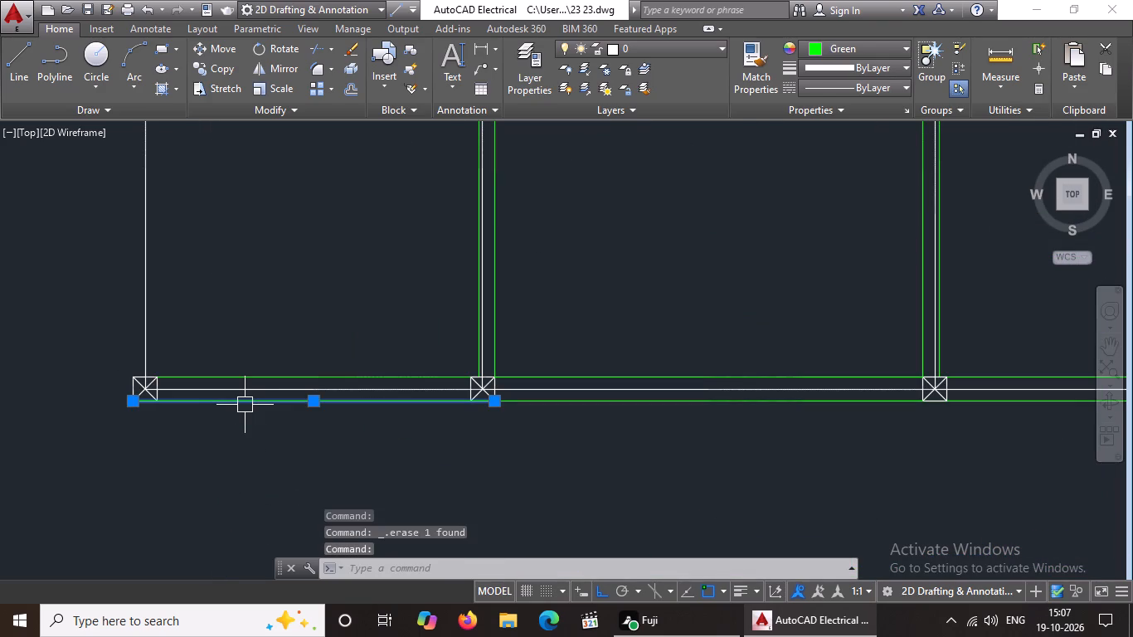
key(Delete)
click(243, 378)
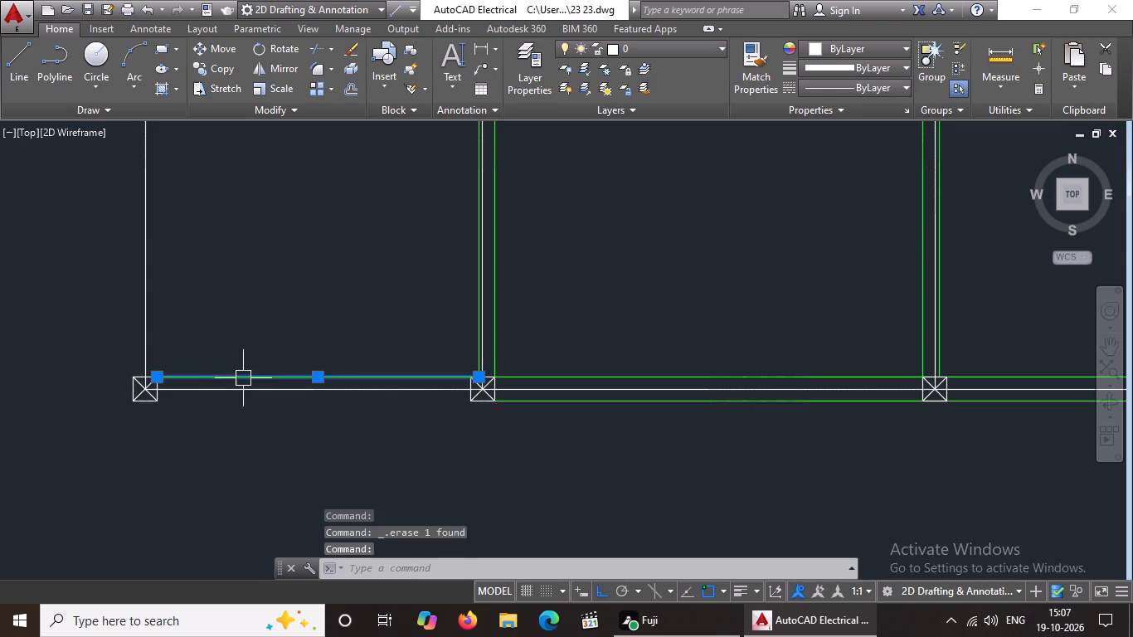
key(Delete)
scroll(257, 376, down, 1)
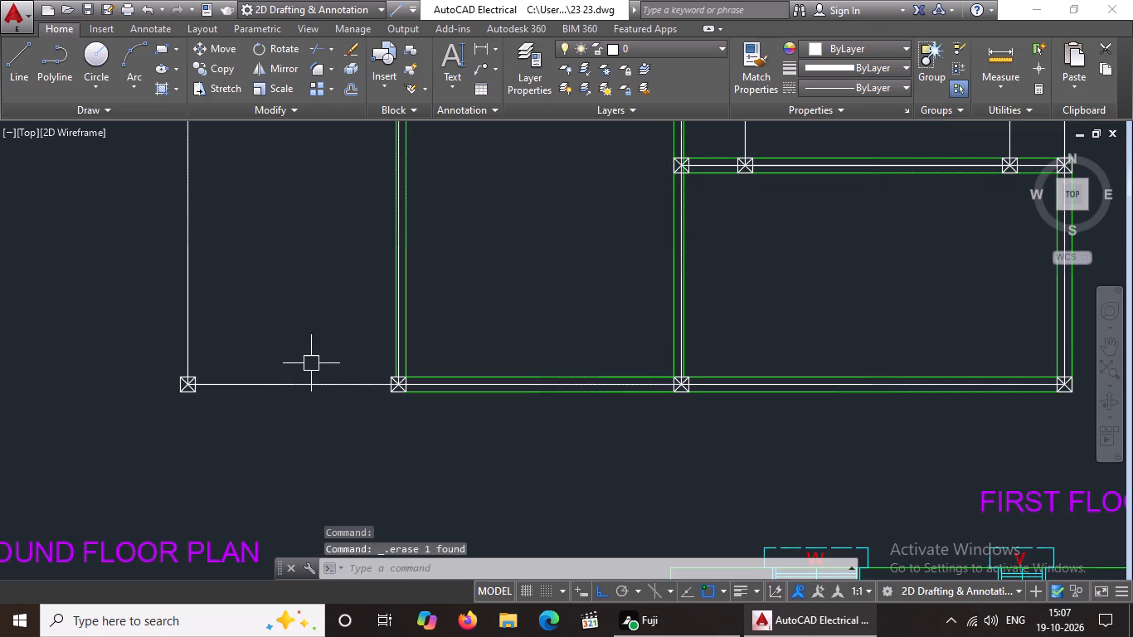
Delete both green lines flanking the vertical centreline between the west and middle bays of the lower half.
scroll(337, 352, down, 1)
middle_drag(333, 396, 321, 427)
scroll(339, 310, up, 1)
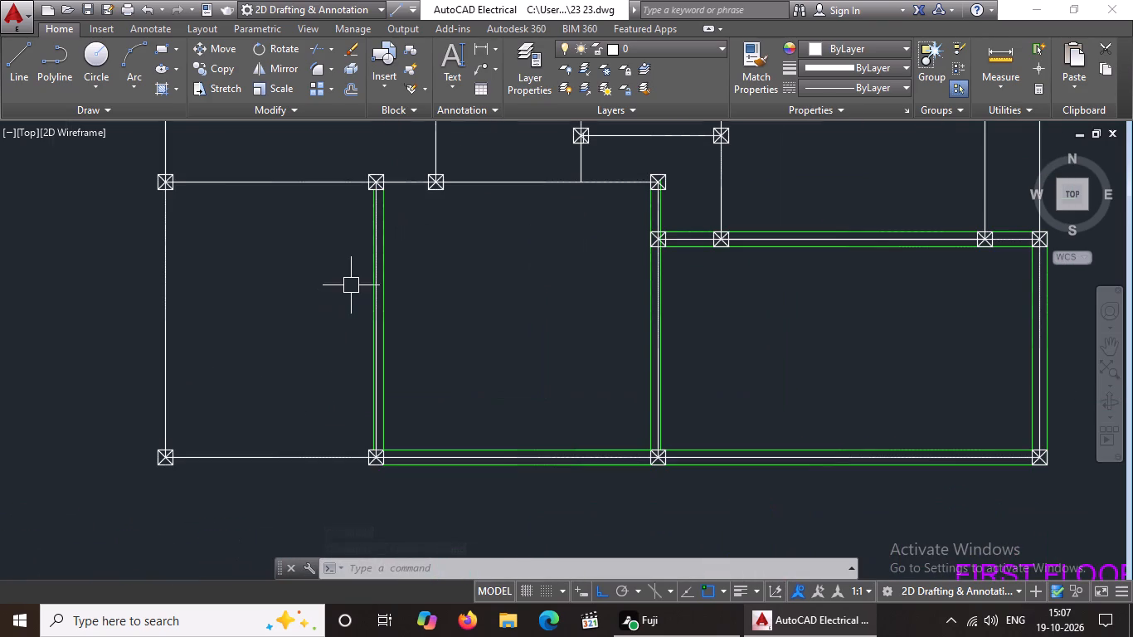
scroll(352, 285, up, 3)
click(435, 299)
key(Delete)
click(479, 311)
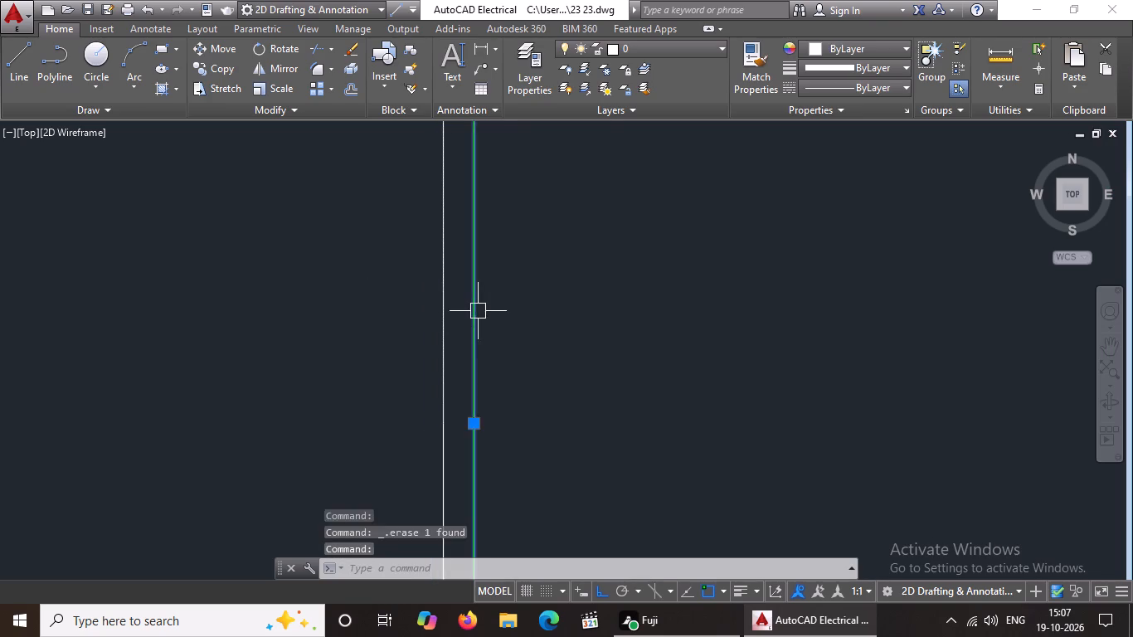
key(Delete)
Delete the green lines flanking the south outer wall's middle bay, plus the outer green segment continuing under the east bay.
scroll(488, 311, down, 4)
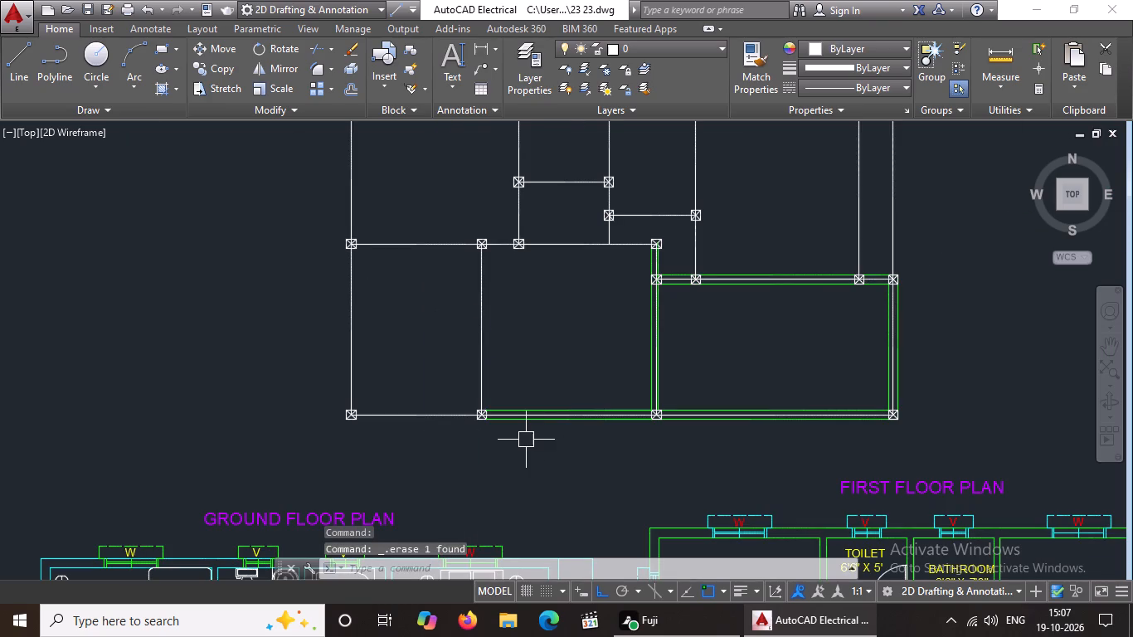
scroll(526, 430, up, 2)
click(524, 407)
key(Delete)
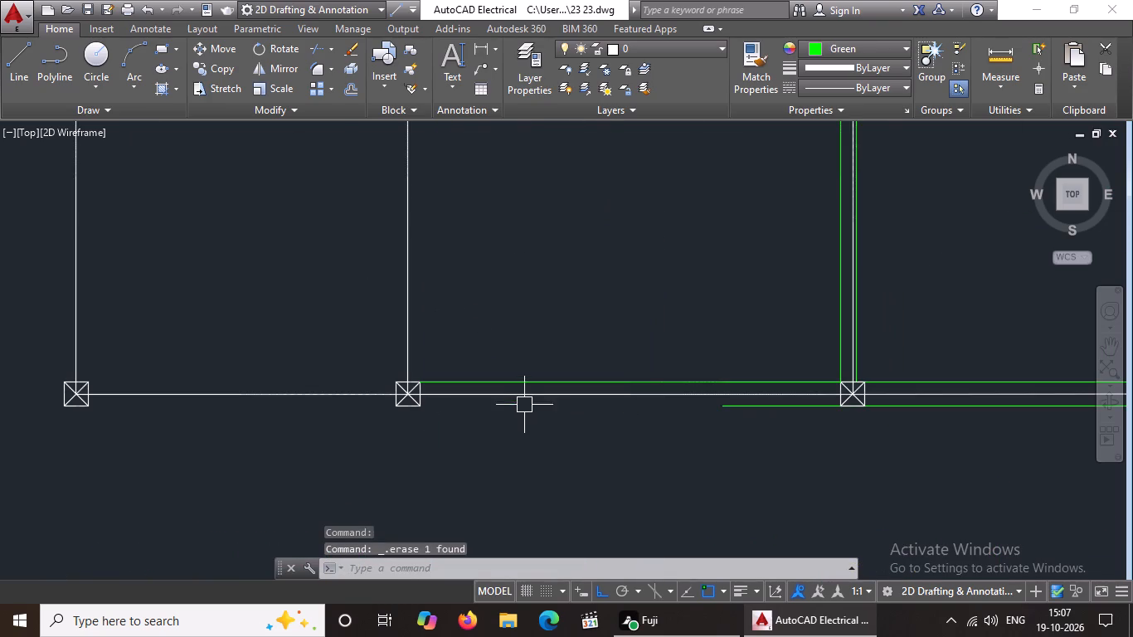
click(532, 383)
key(Delete)
click(743, 407)
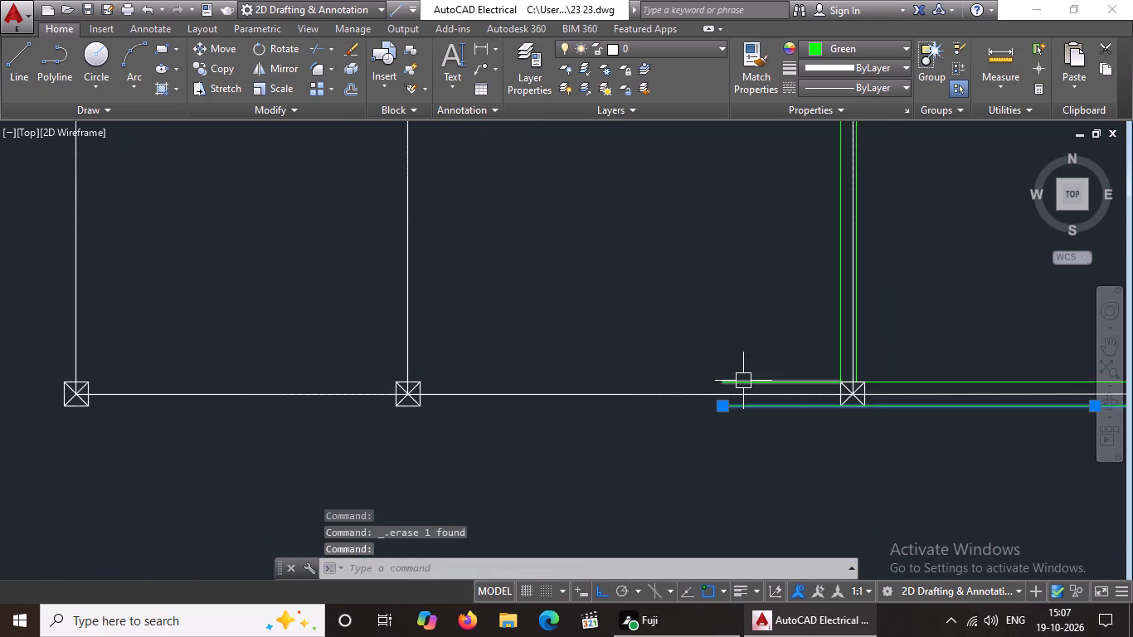
click(743, 381)
key(Delete)
click(751, 411)
key(Delete)
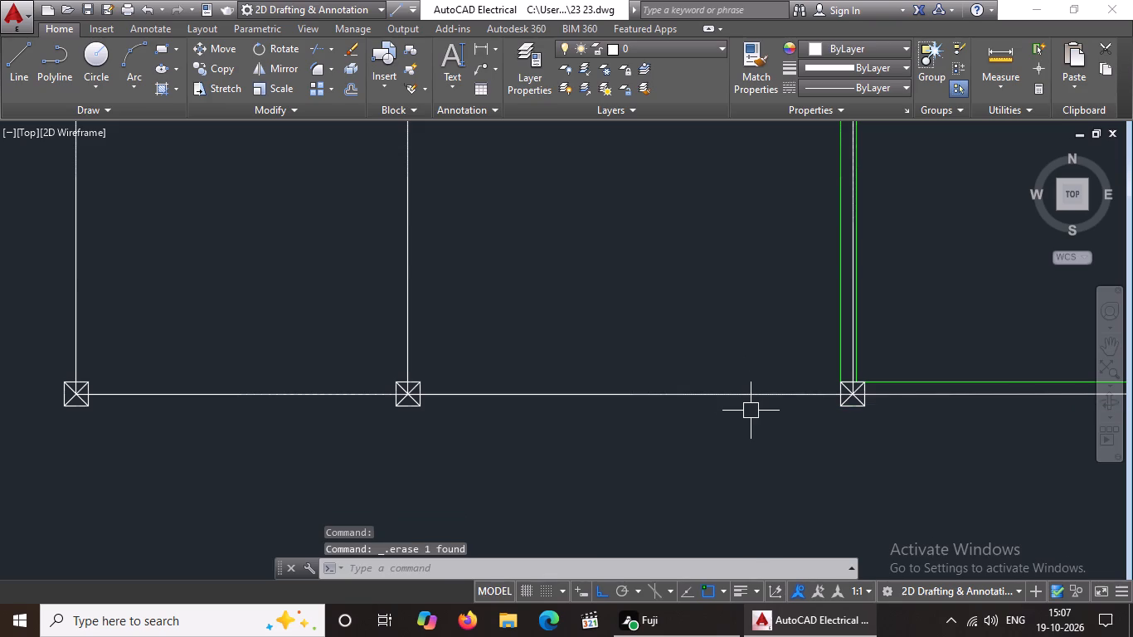
Delete both green lines flanking the vertical centreline between the middle and east bays of the lower half.
scroll(751, 411, down, 3)
middle_drag(818, 382, 783, 405)
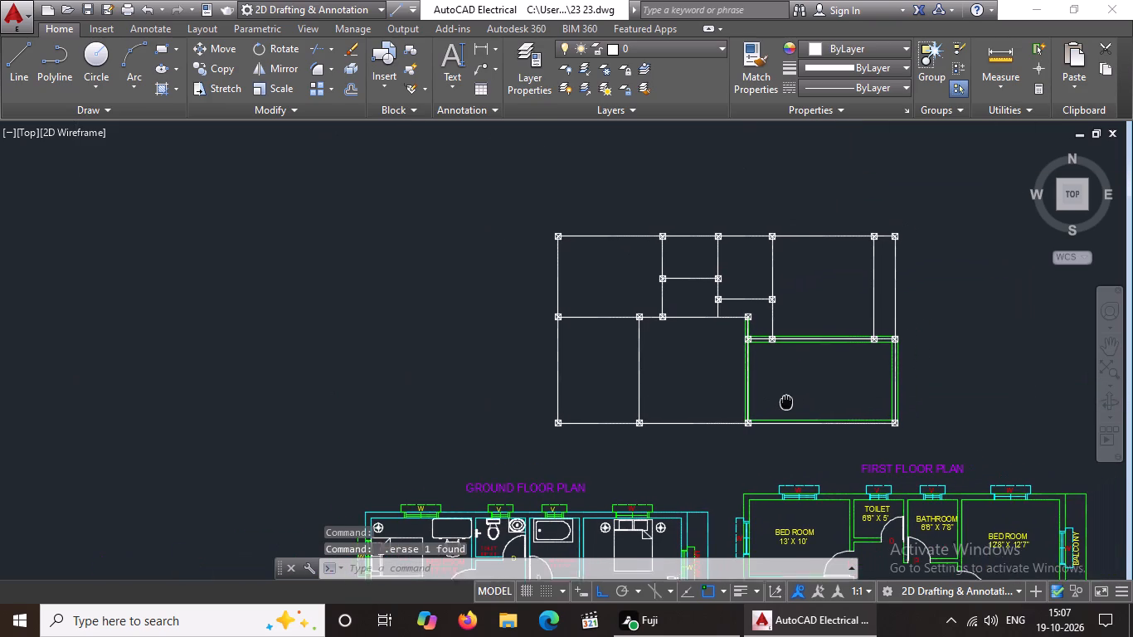
middle_drag(783, 405, 779, 408)
scroll(732, 394, up, 1)
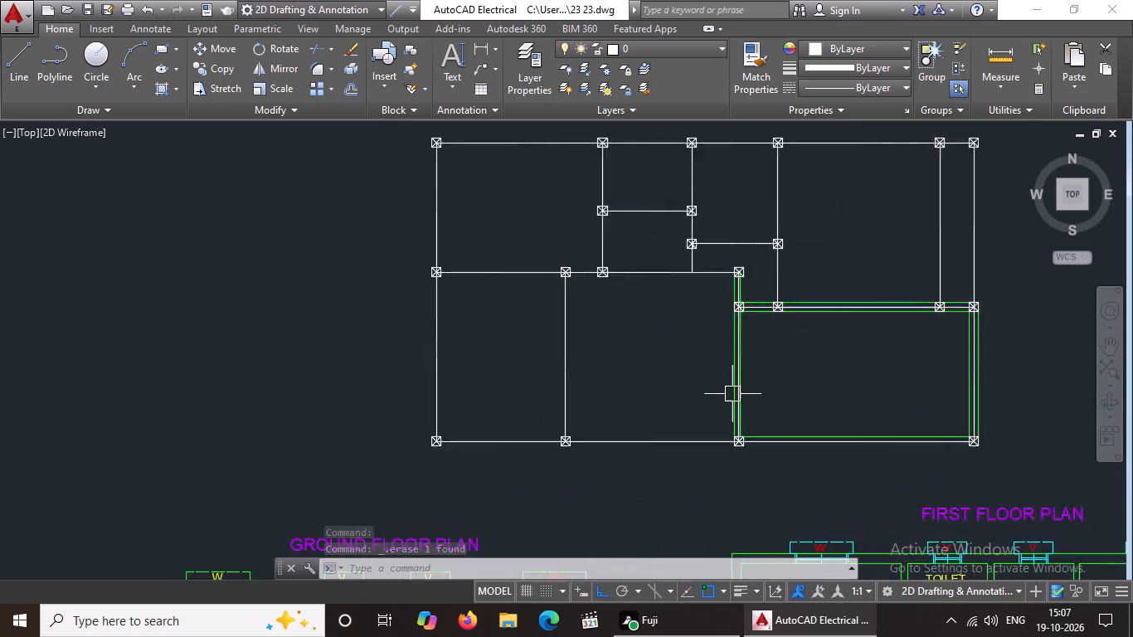
scroll(732, 394, up, 2)
click(736, 382)
key(Delete)
scroll(747, 385, up, 2)
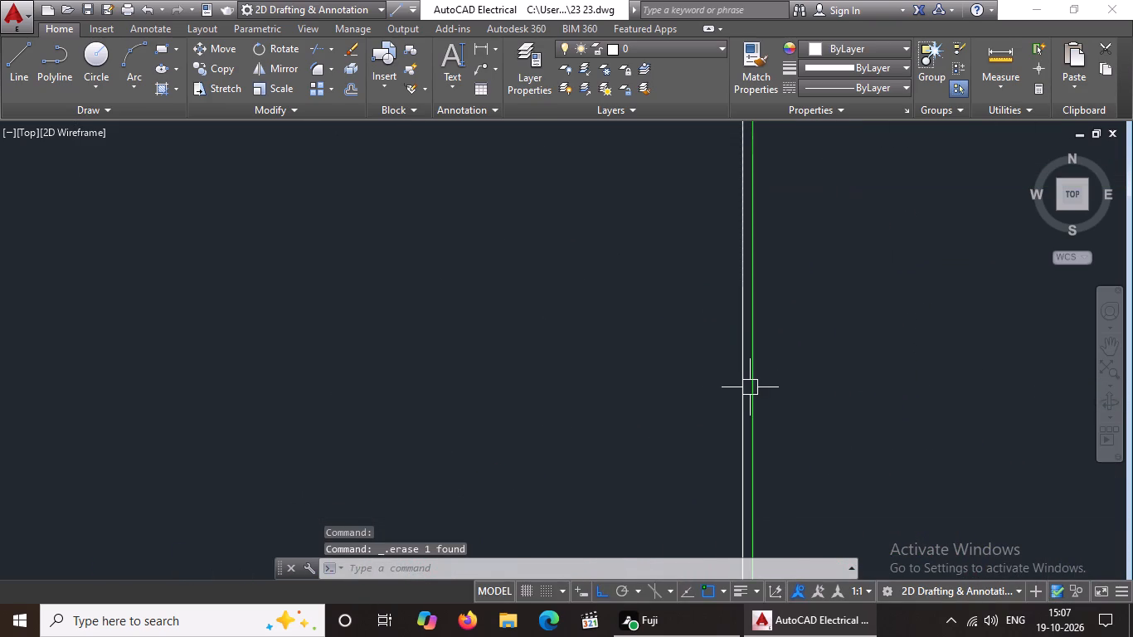
click(750, 387)
key(Delete)
Delete the remaining inner green line along the south outer wall's east bay.
scroll(787, 391, down, 3)
scroll(847, 474, up, 3)
click(831, 444)
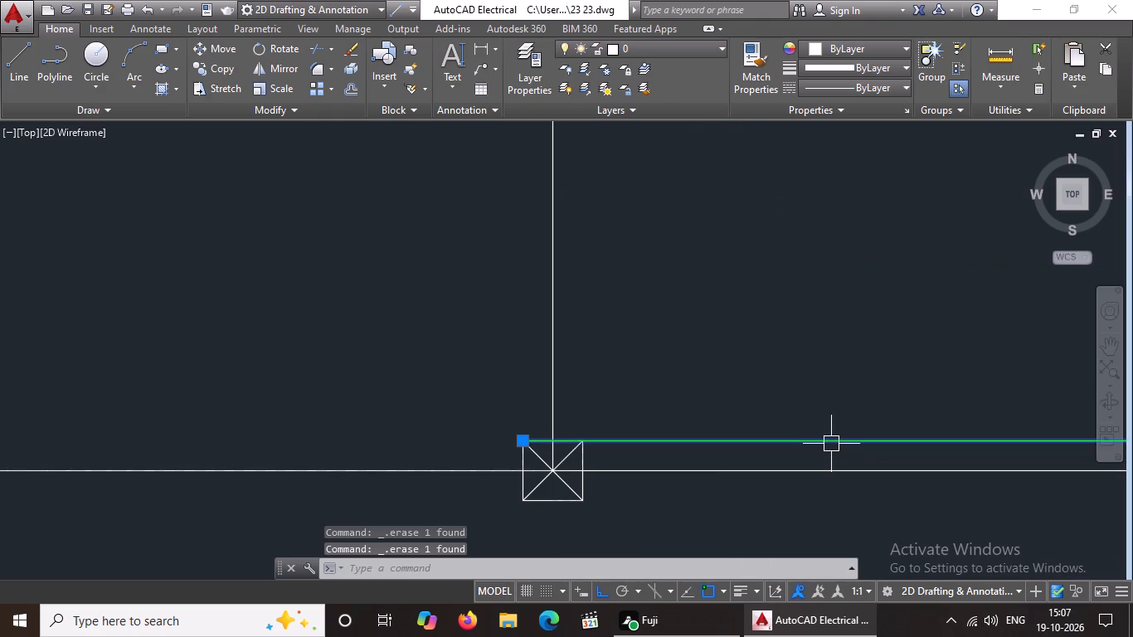
key(Delete)
Delete the south green line and all three north green segments of the horizontal wall above the south-east room.
scroll(831, 444, down, 4)
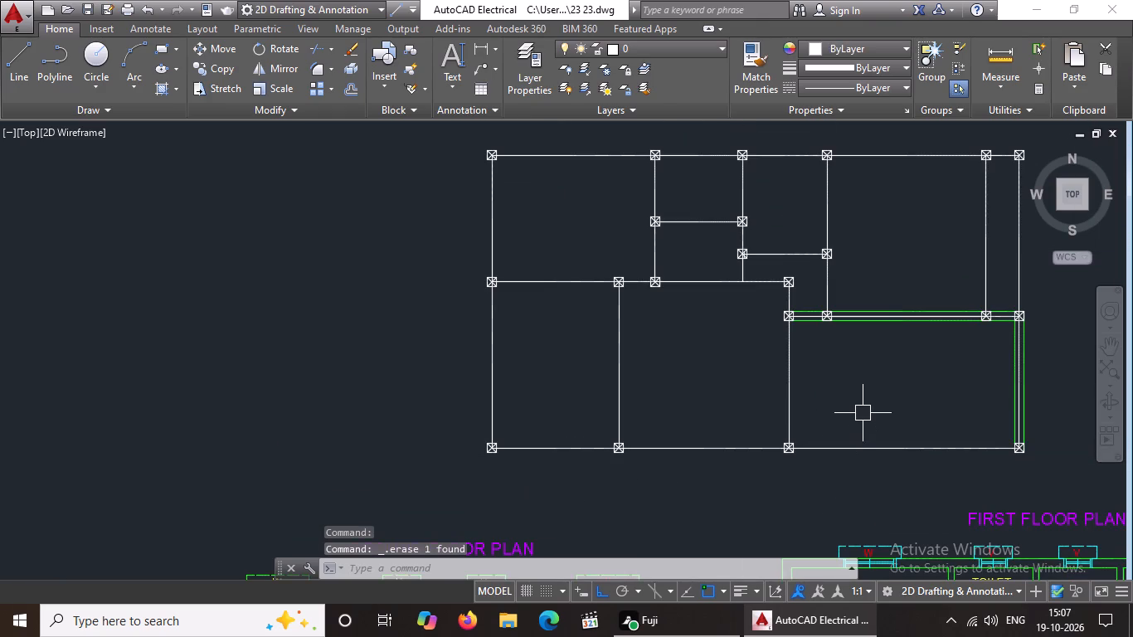
middle_drag(827, 403, 702, 435)
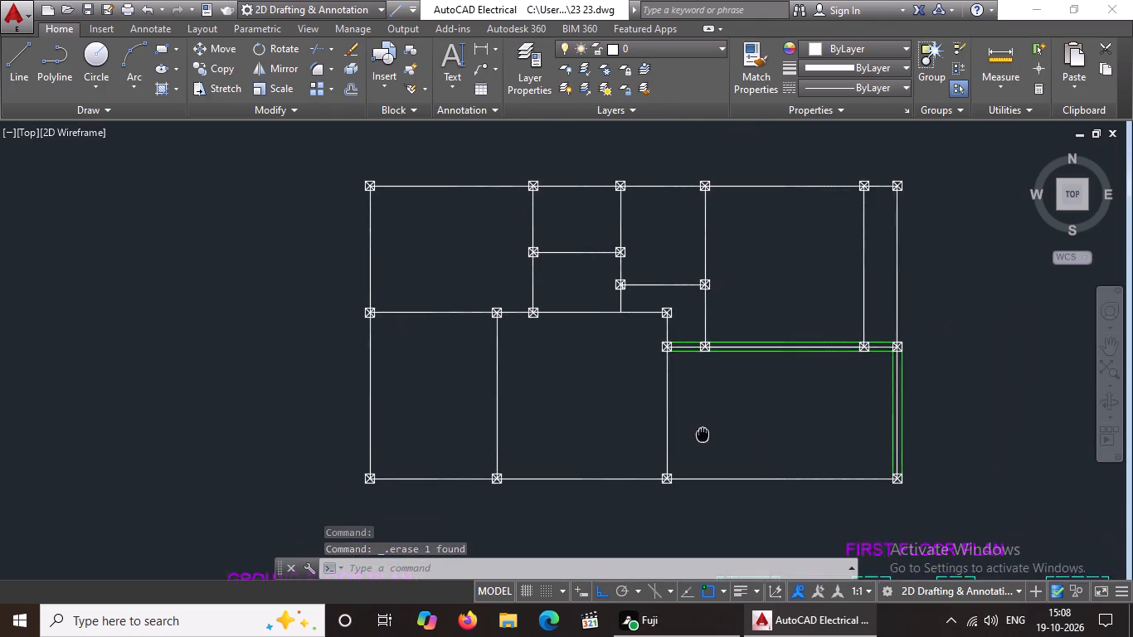
middle_drag(702, 435, 698, 435)
scroll(697, 429, up, 1)
click(755, 311)
key(Delete)
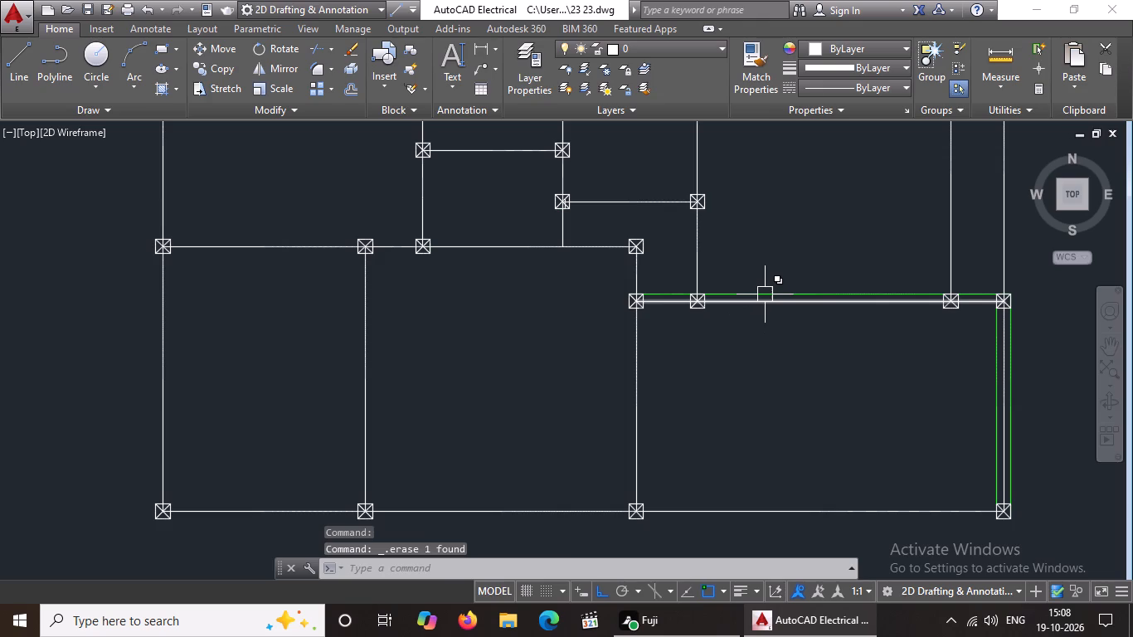
scroll(765, 294, up, 2)
click(766, 294)
key(Delete)
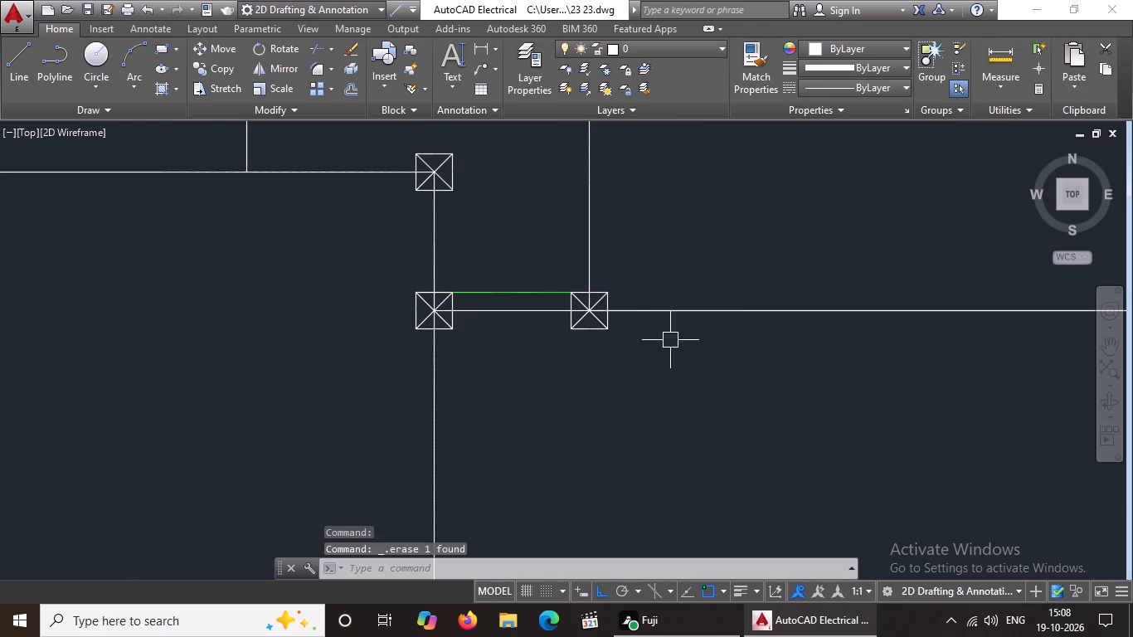
click(519, 288)
key(Delete)
scroll(575, 367, down, 3)
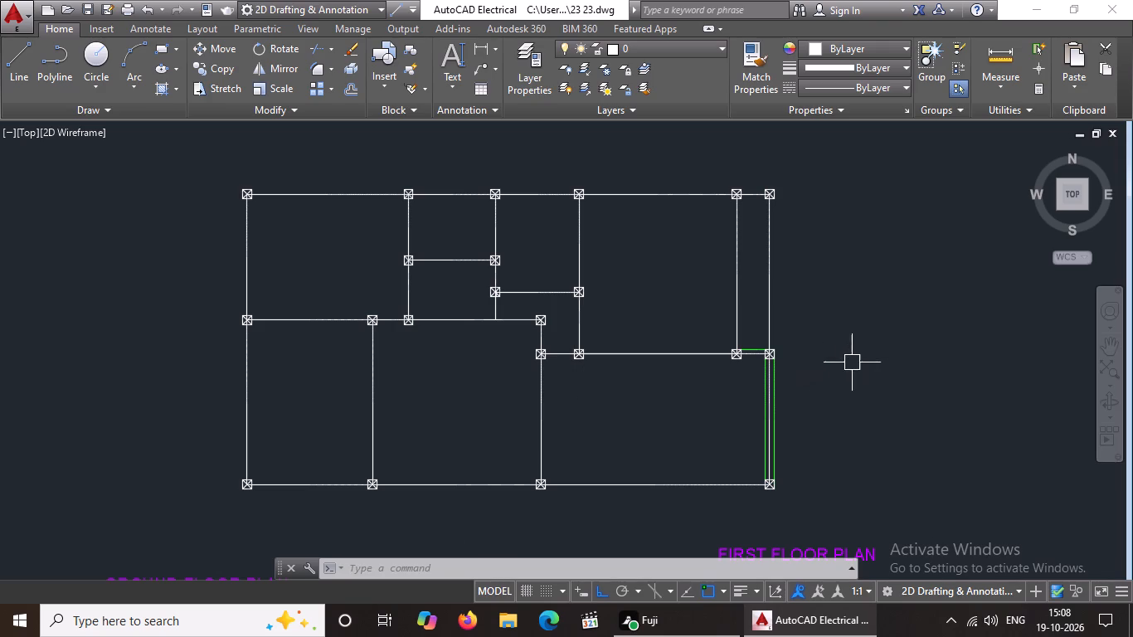
scroll(835, 339, up, 3)
click(488, 378)
key(Delete)
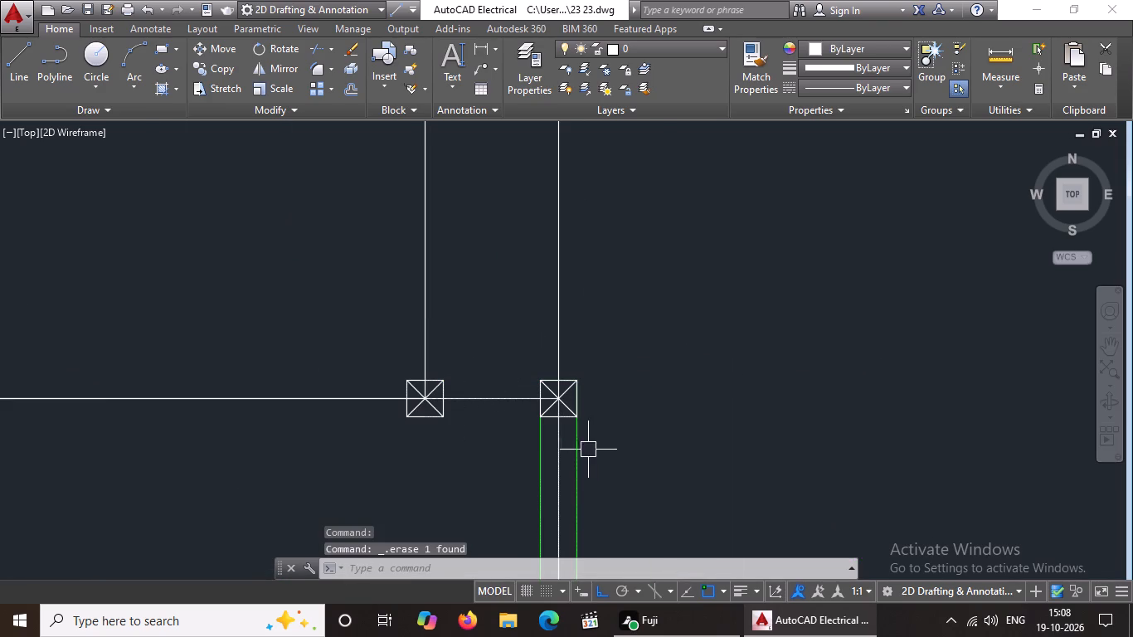
Delete both green lines flanking the lower part of the east outer wall's centreline.
click(537, 477)
key(Delete)
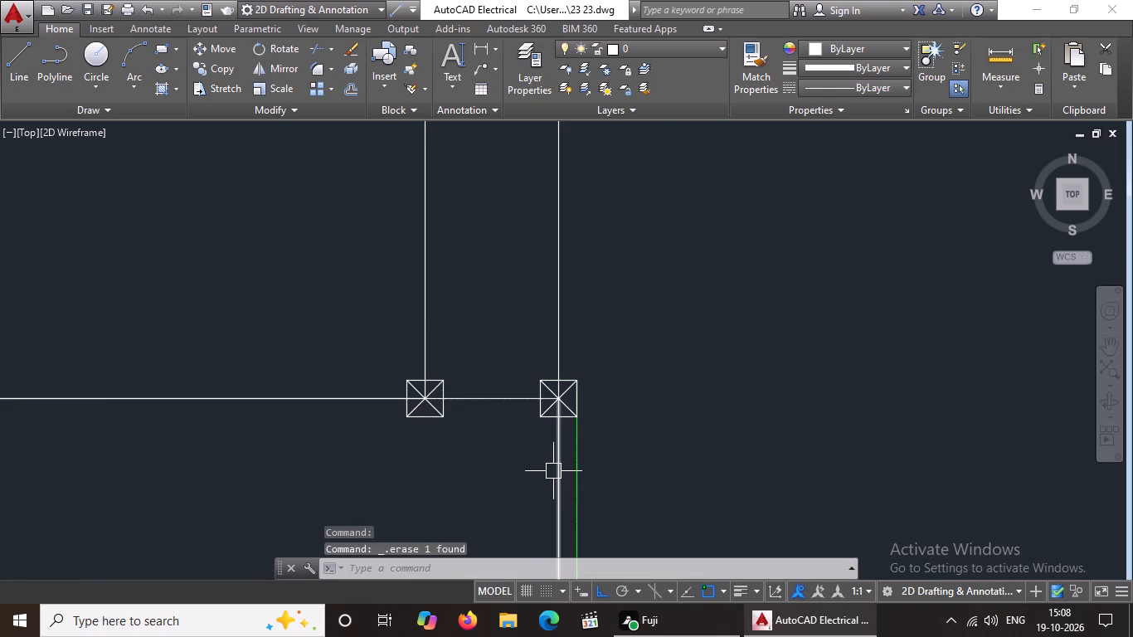
click(581, 462)
key(Delete)
Load the ACAD_ISO08W100 long-dash short-dash linetype into the drawing from acad.lin.
scroll(615, 447, down, 7)
middle_drag(632, 456, 641, 415)
scroll(687, 362, up, 1)
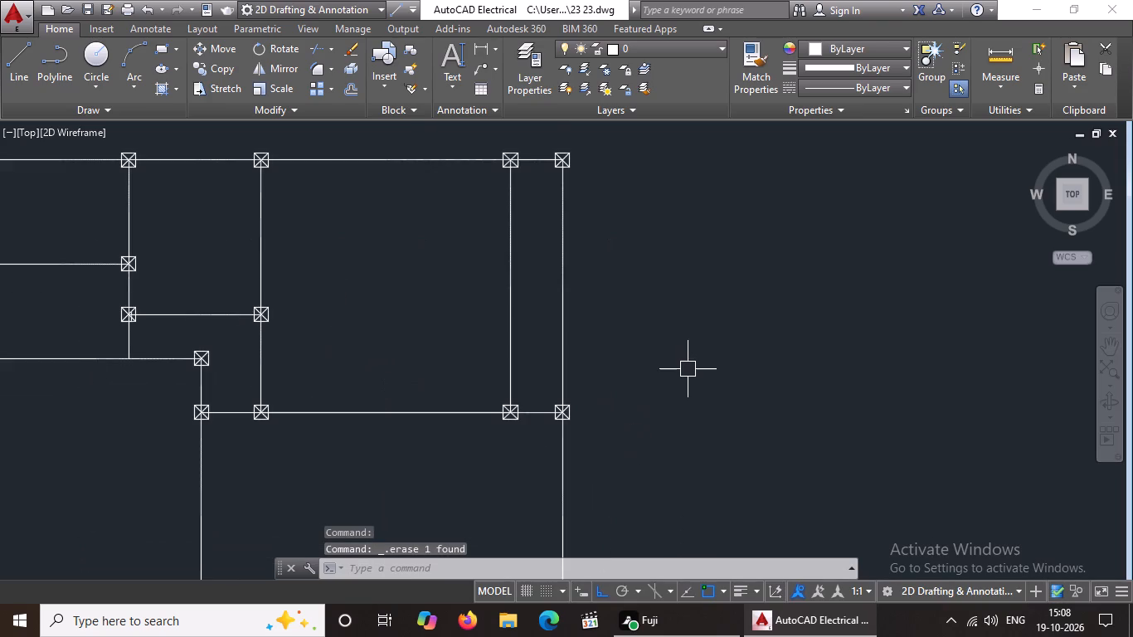
scroll(688, 369, down, 3)
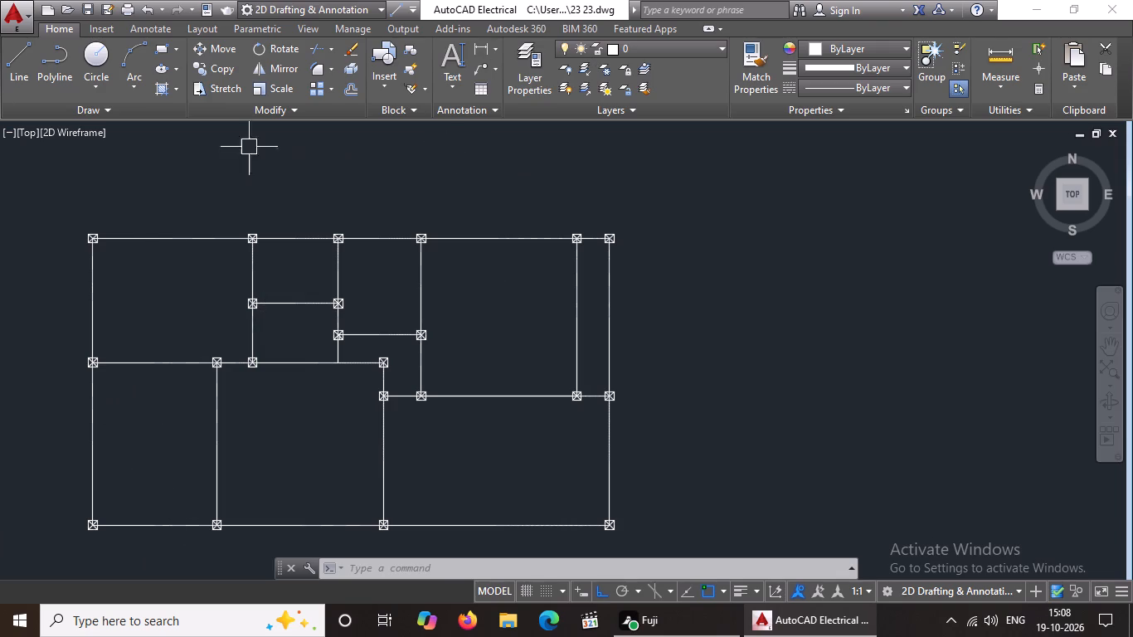
click(145, 234)
click(845, 87)
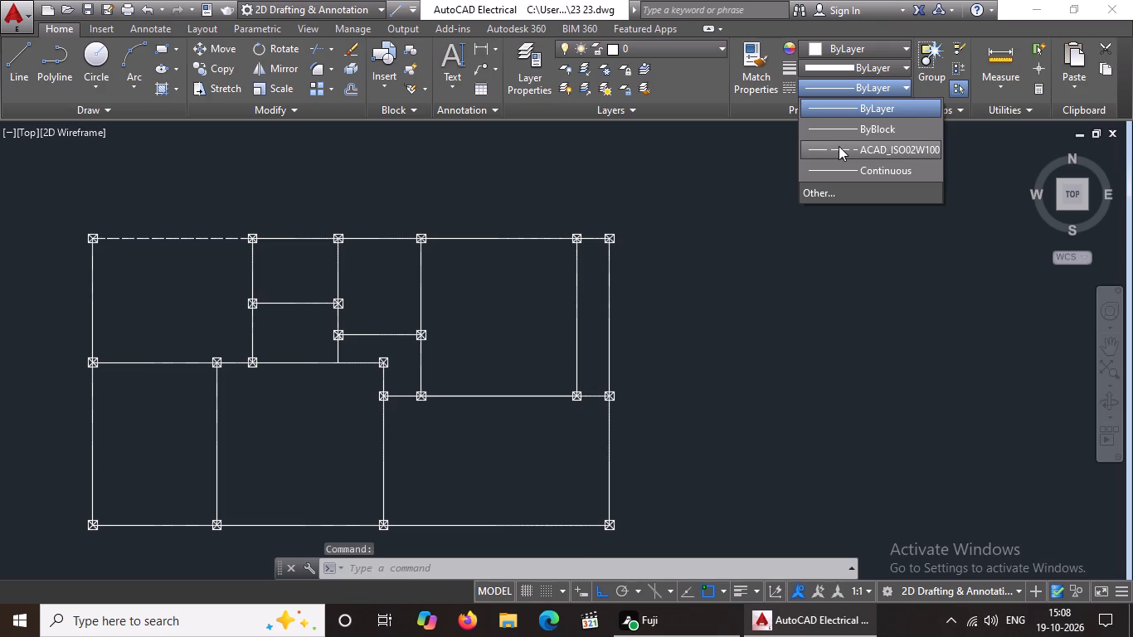
click(829, 194)
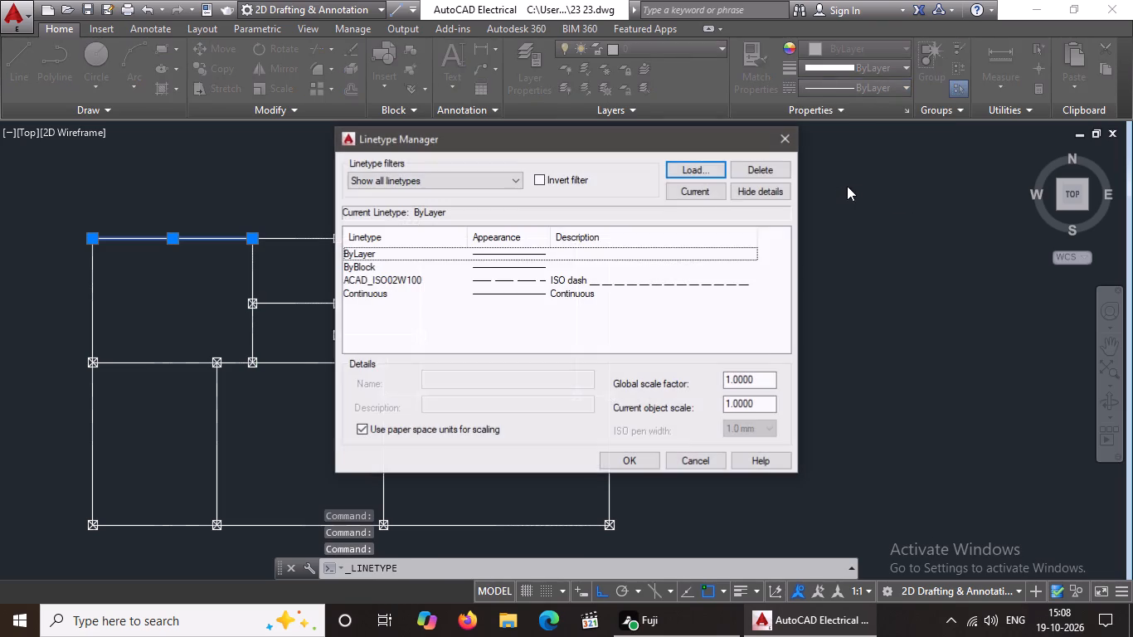
click(712, 168)
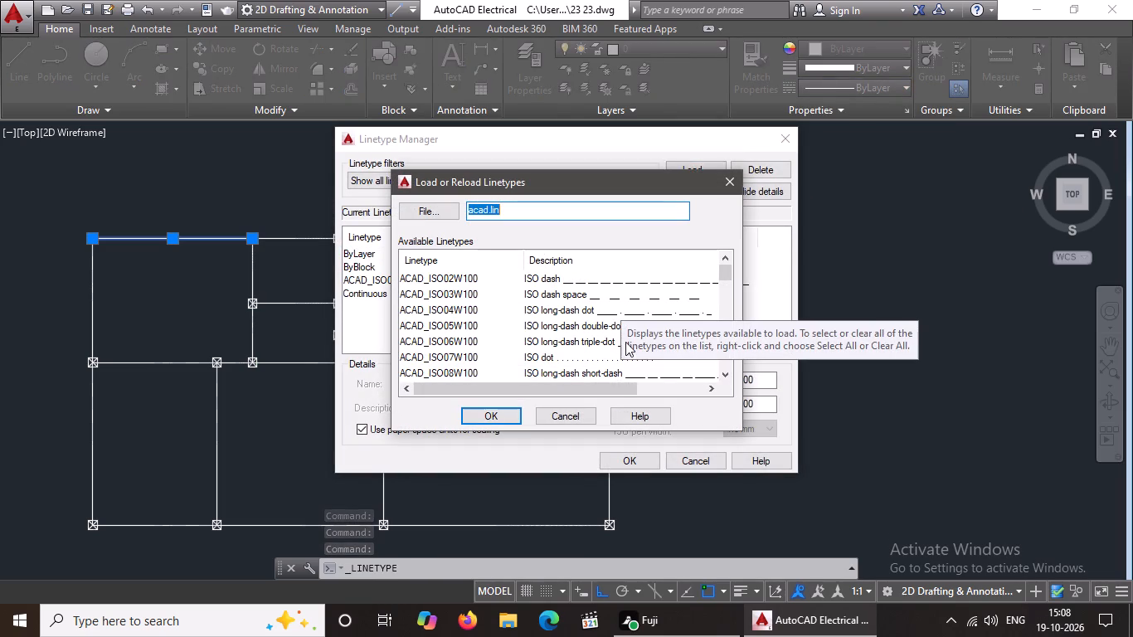
click(586, 371)
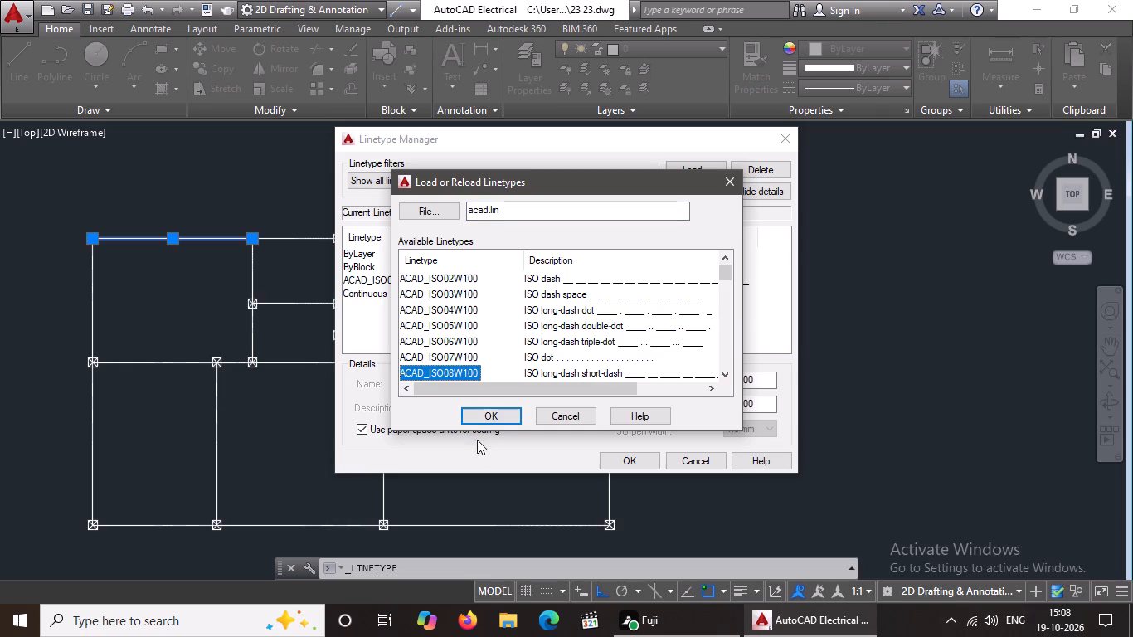
click(494, 415)
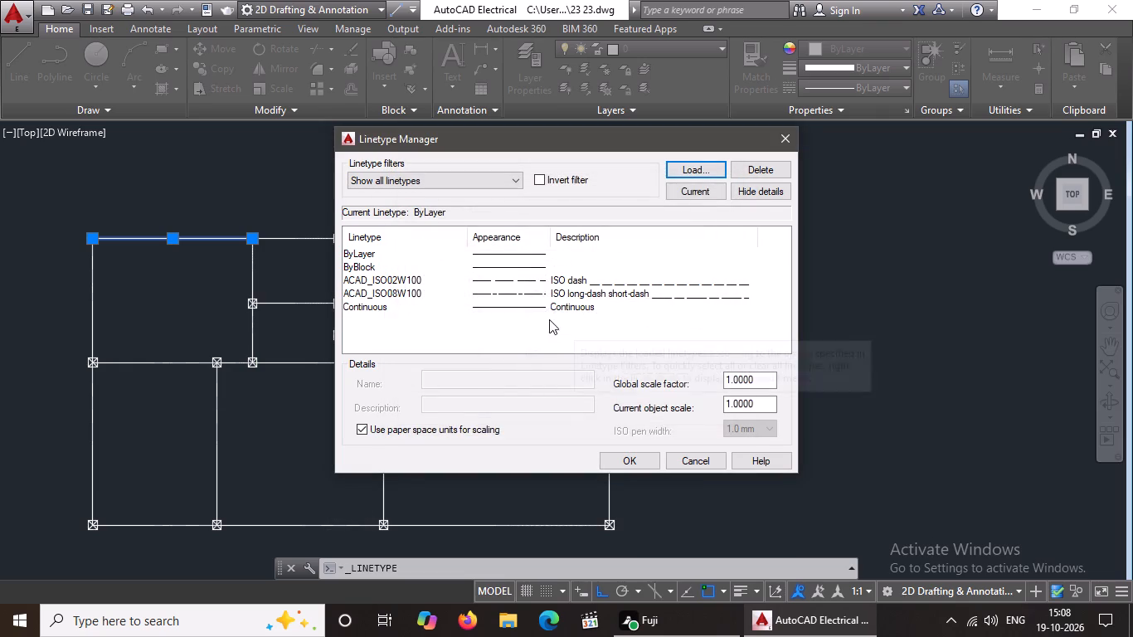
click(545, 275)
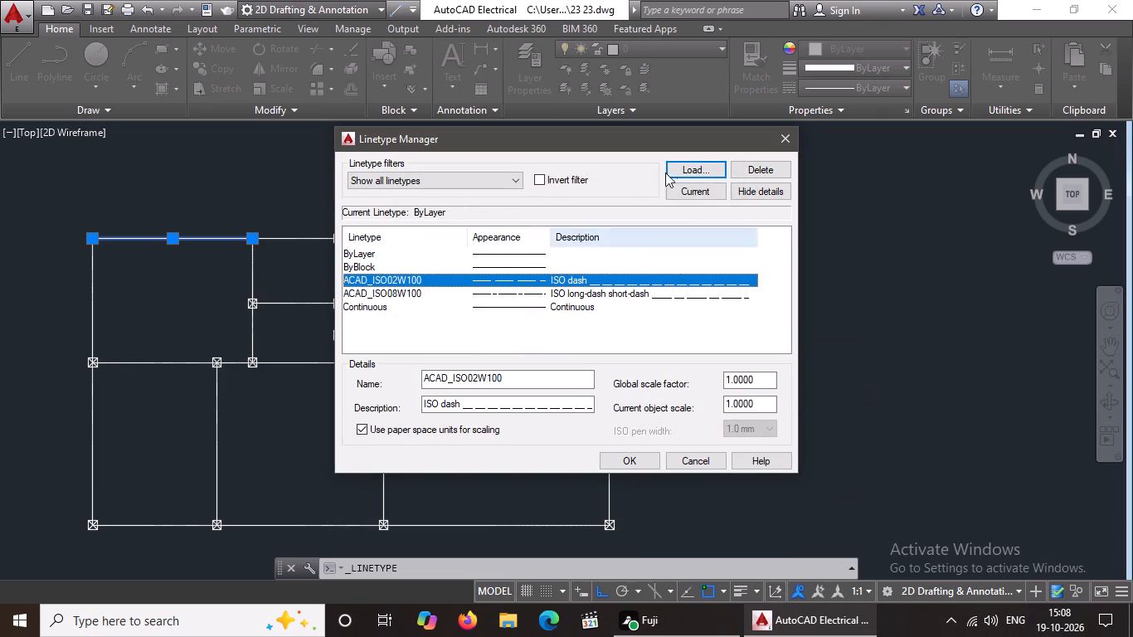
click(616, 462)
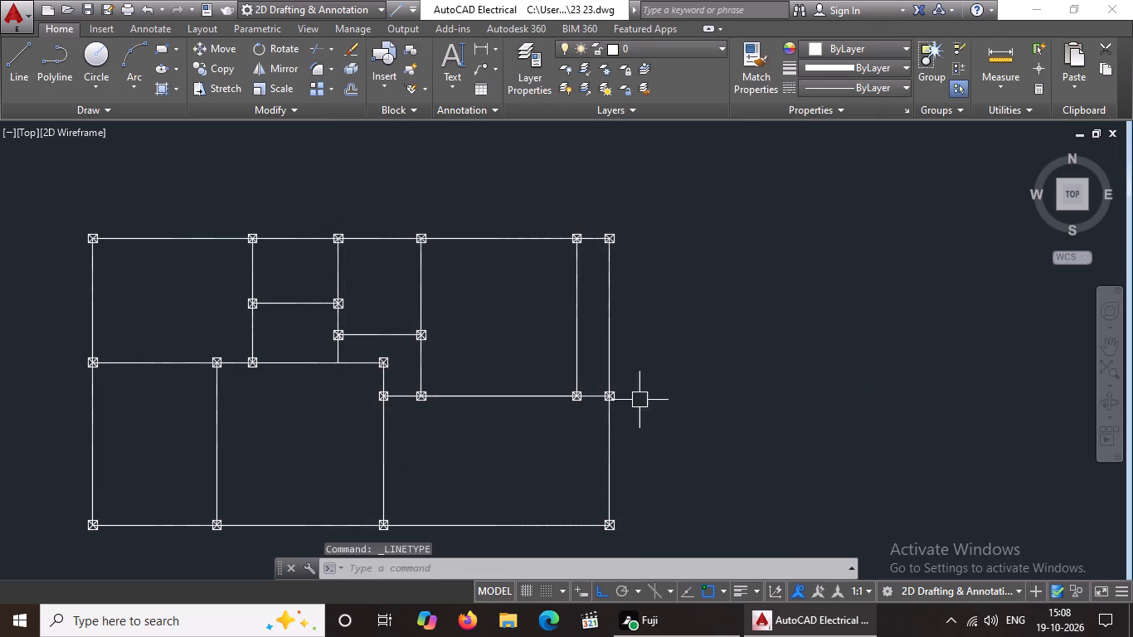
Apply the ACAD_ISO08W100 linetype to the north outer wall's westernmost centreline segment.
click(845, 91)
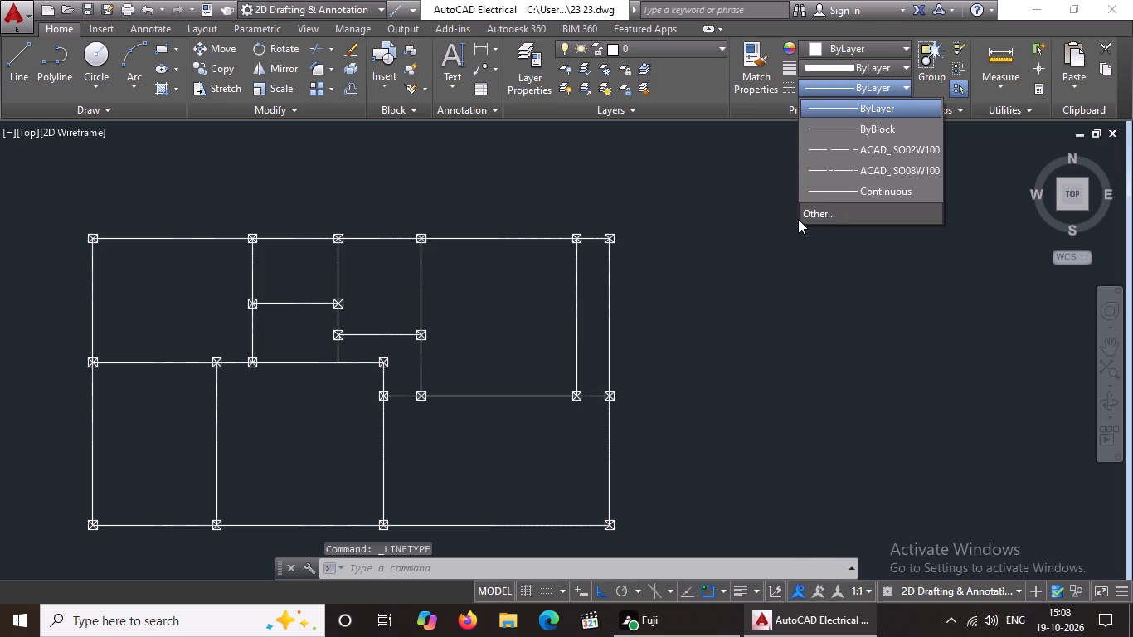
click(798, 219)
click(207, 242)
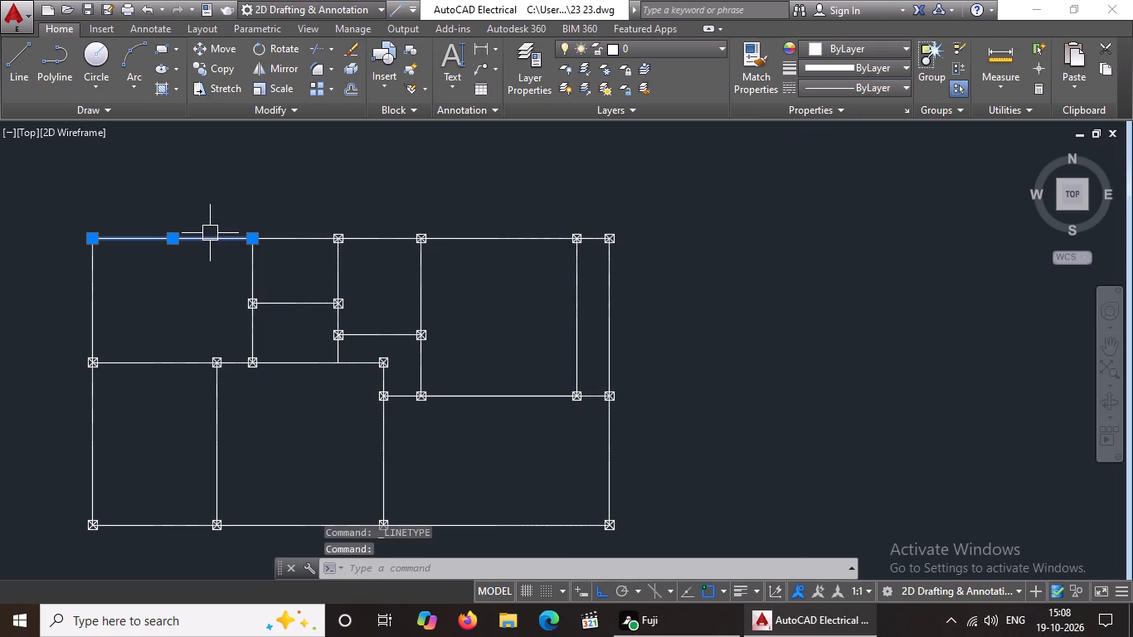
click(801, 80)
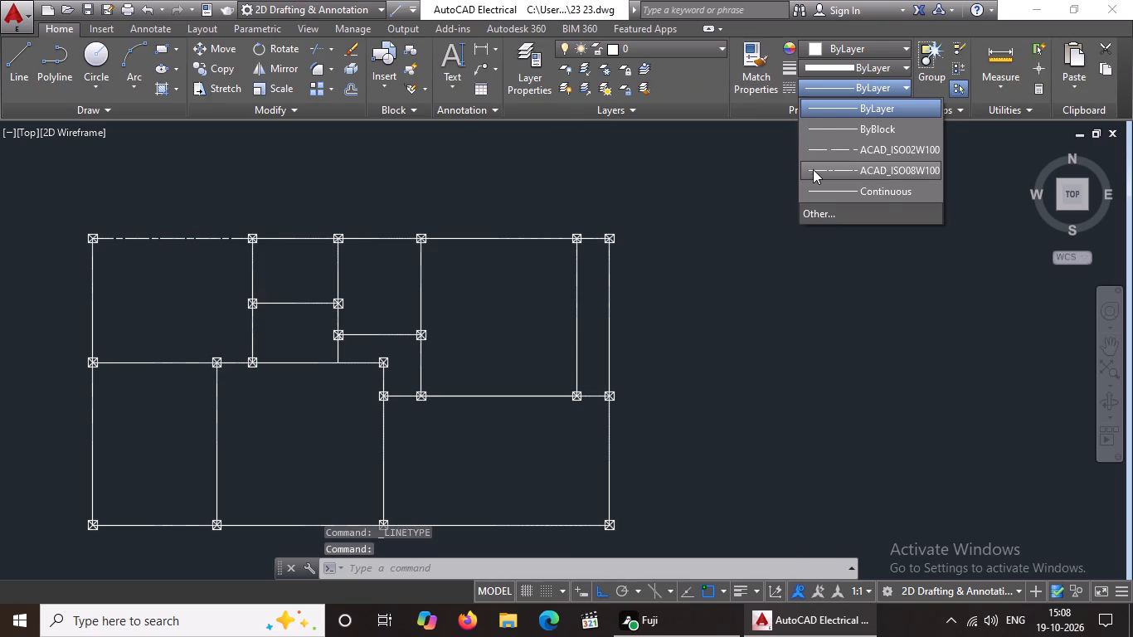
click(813, 168)
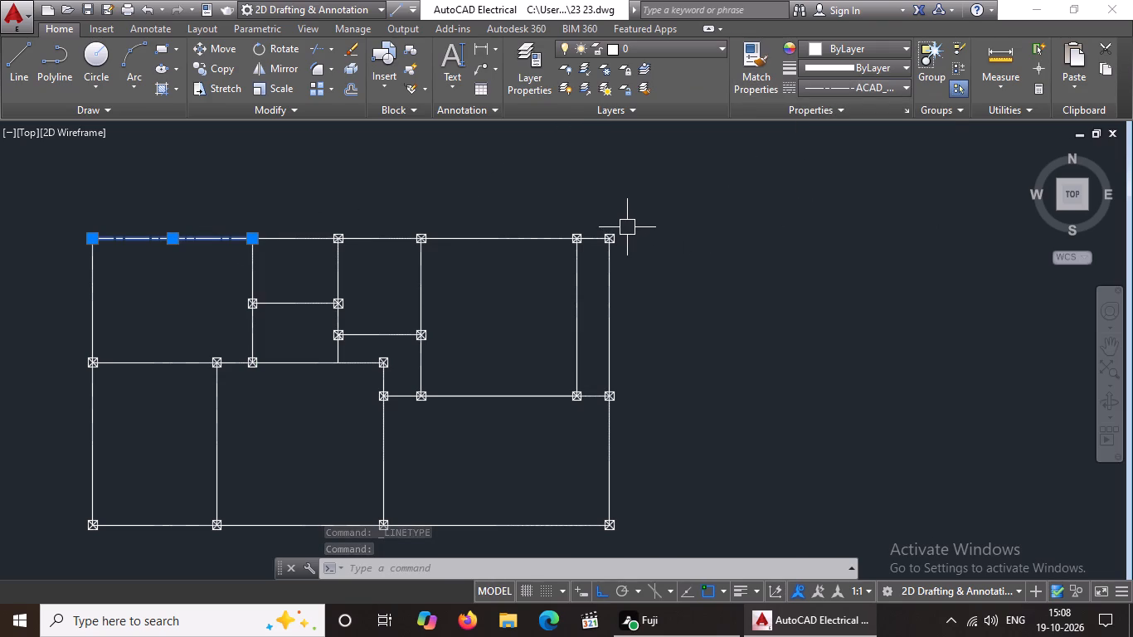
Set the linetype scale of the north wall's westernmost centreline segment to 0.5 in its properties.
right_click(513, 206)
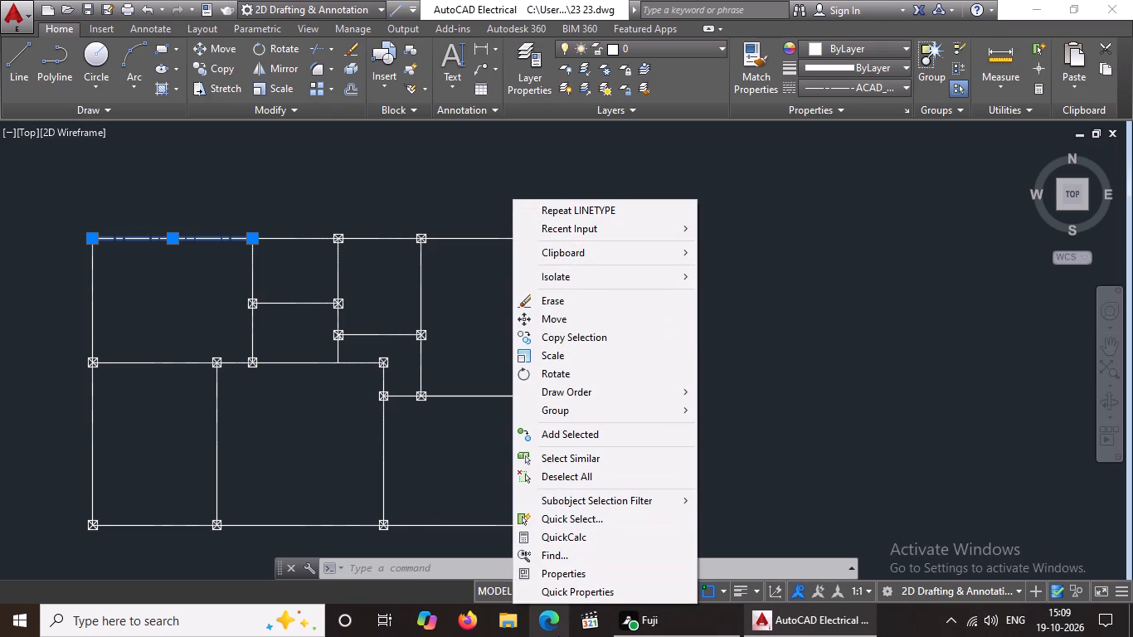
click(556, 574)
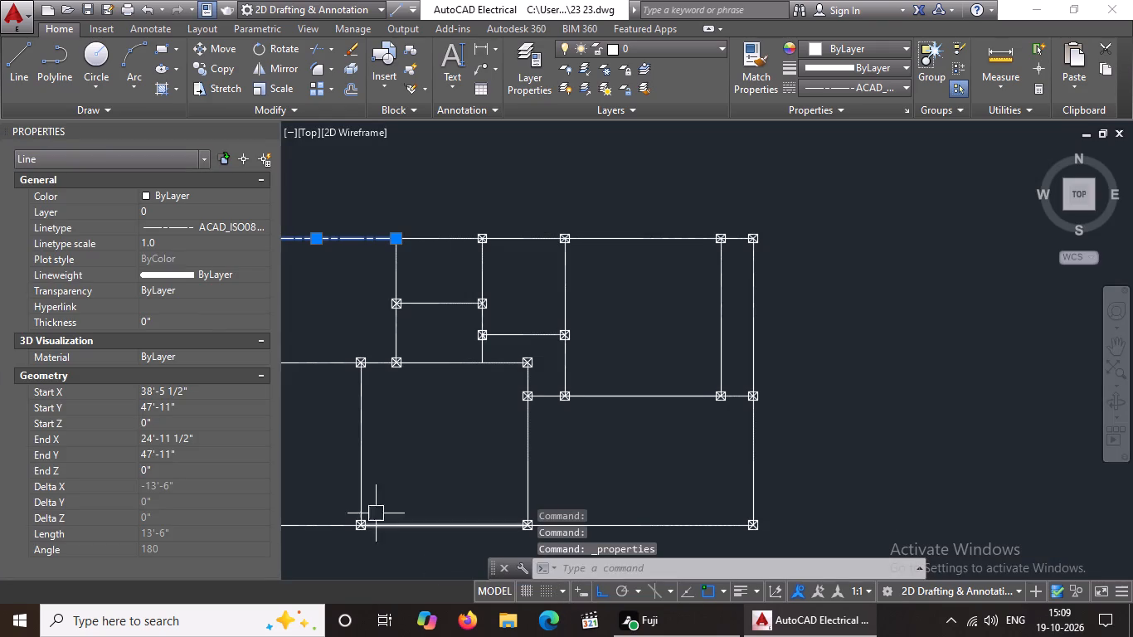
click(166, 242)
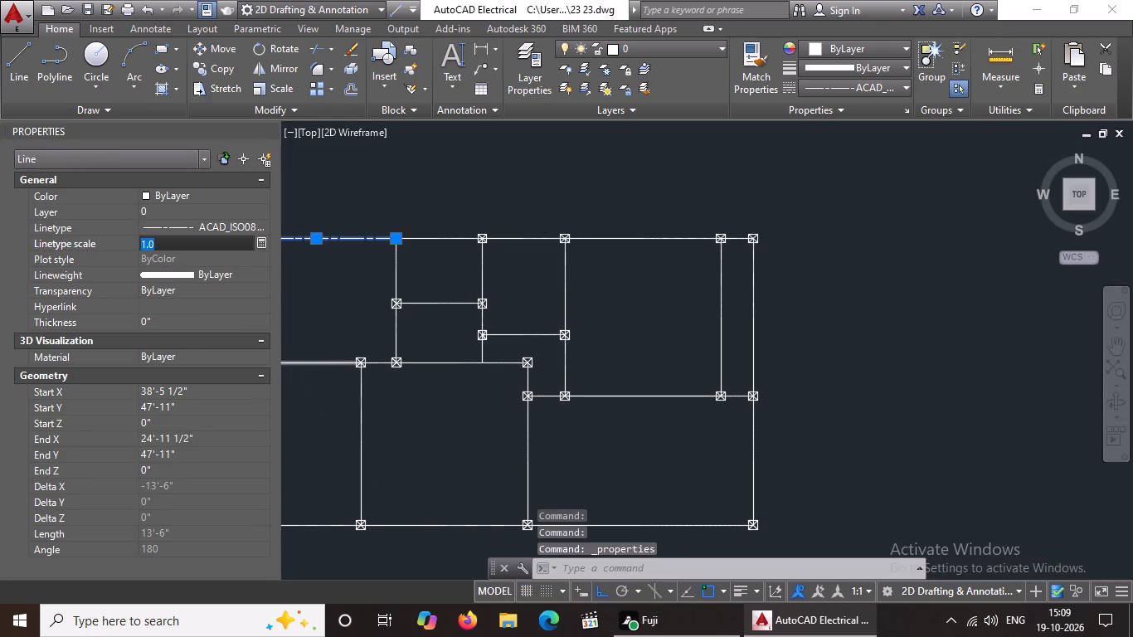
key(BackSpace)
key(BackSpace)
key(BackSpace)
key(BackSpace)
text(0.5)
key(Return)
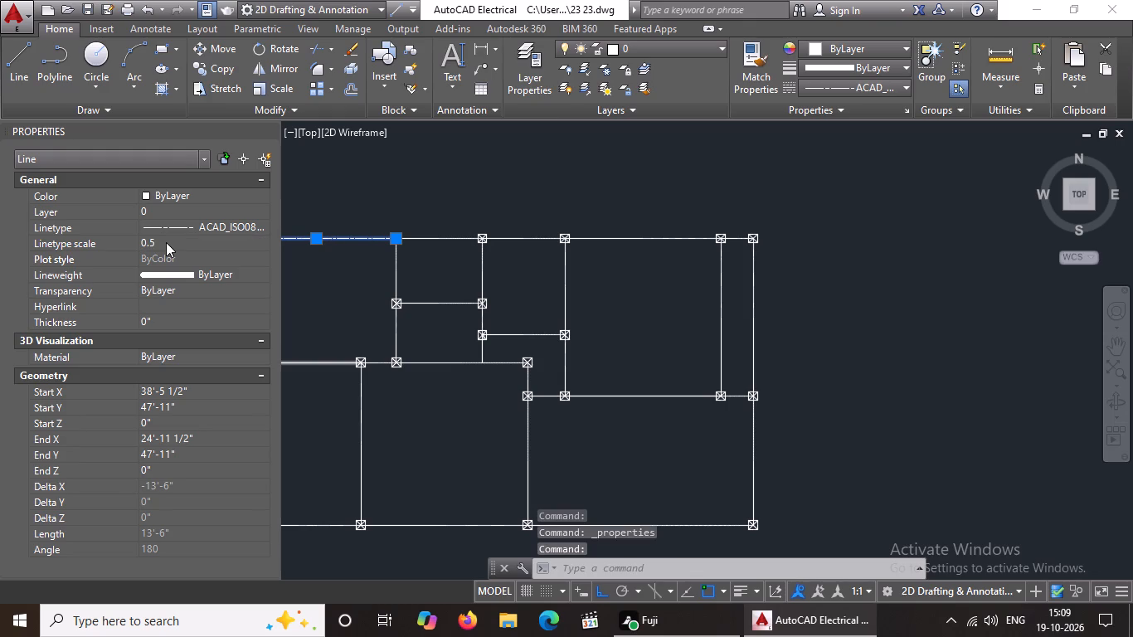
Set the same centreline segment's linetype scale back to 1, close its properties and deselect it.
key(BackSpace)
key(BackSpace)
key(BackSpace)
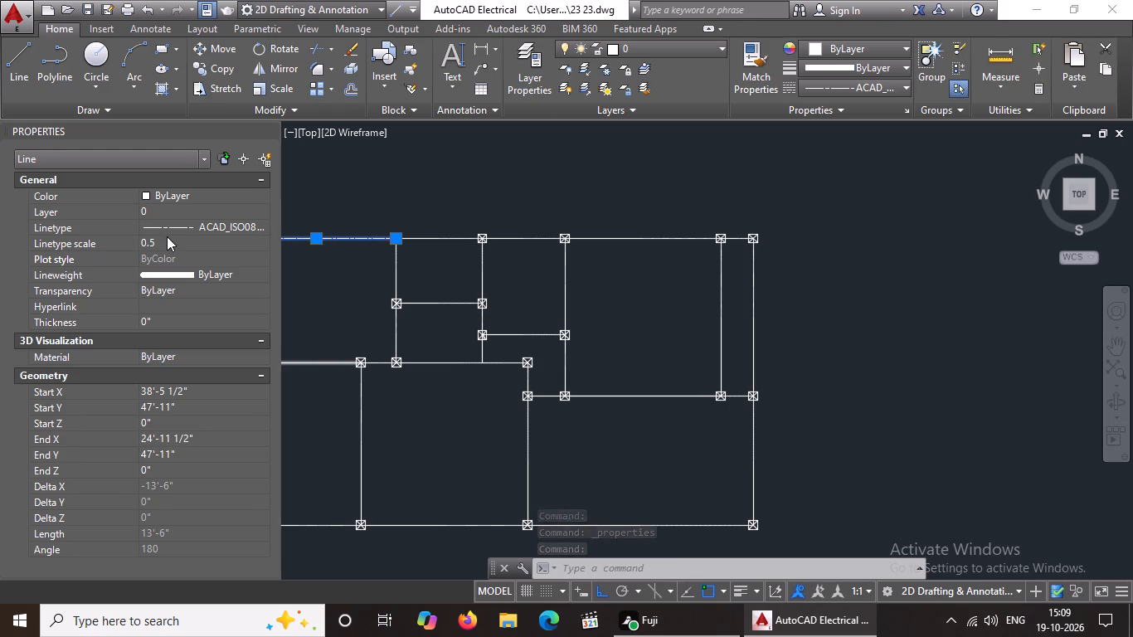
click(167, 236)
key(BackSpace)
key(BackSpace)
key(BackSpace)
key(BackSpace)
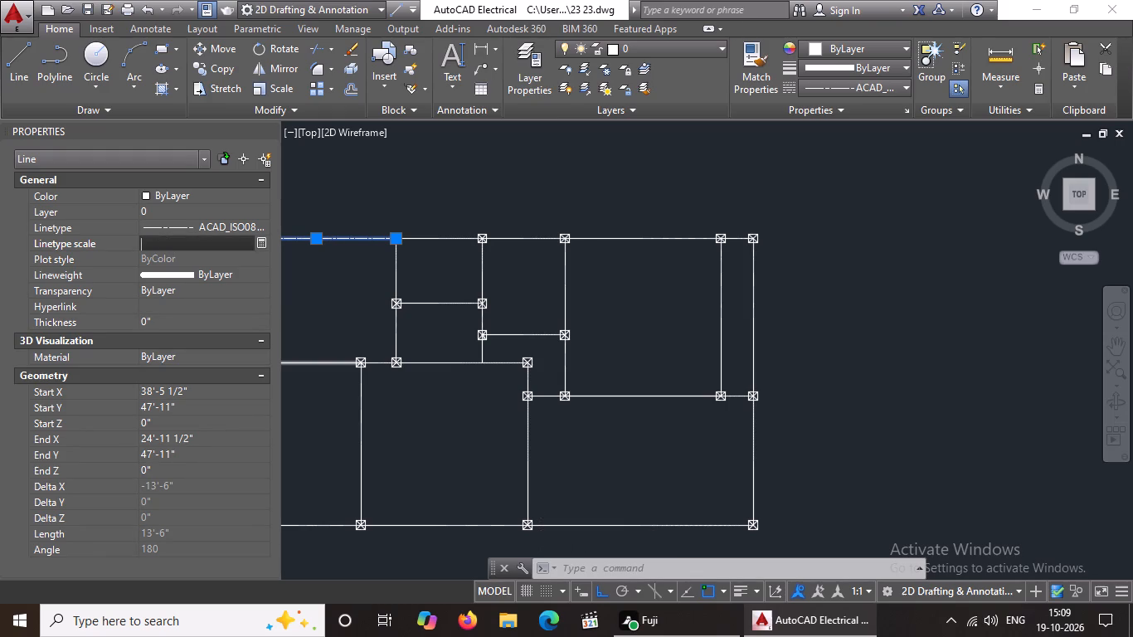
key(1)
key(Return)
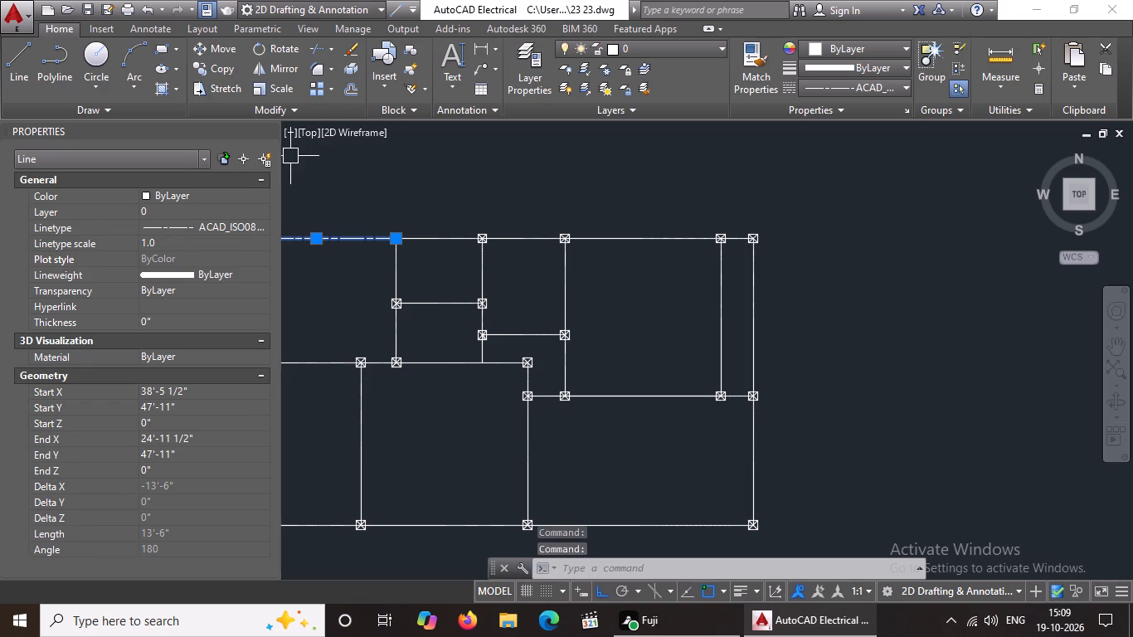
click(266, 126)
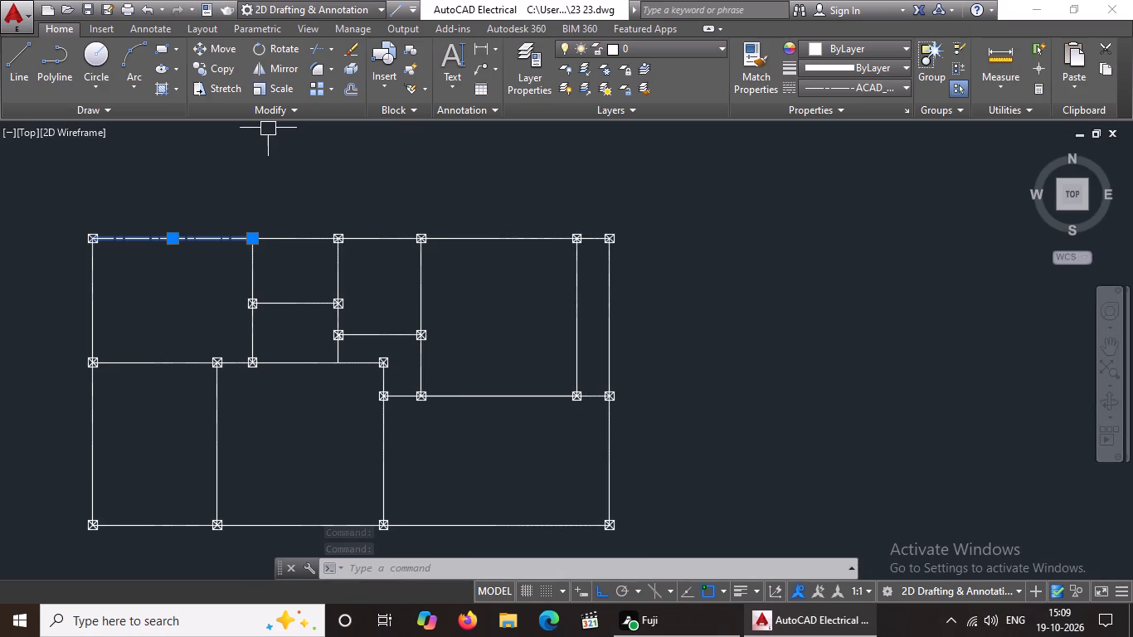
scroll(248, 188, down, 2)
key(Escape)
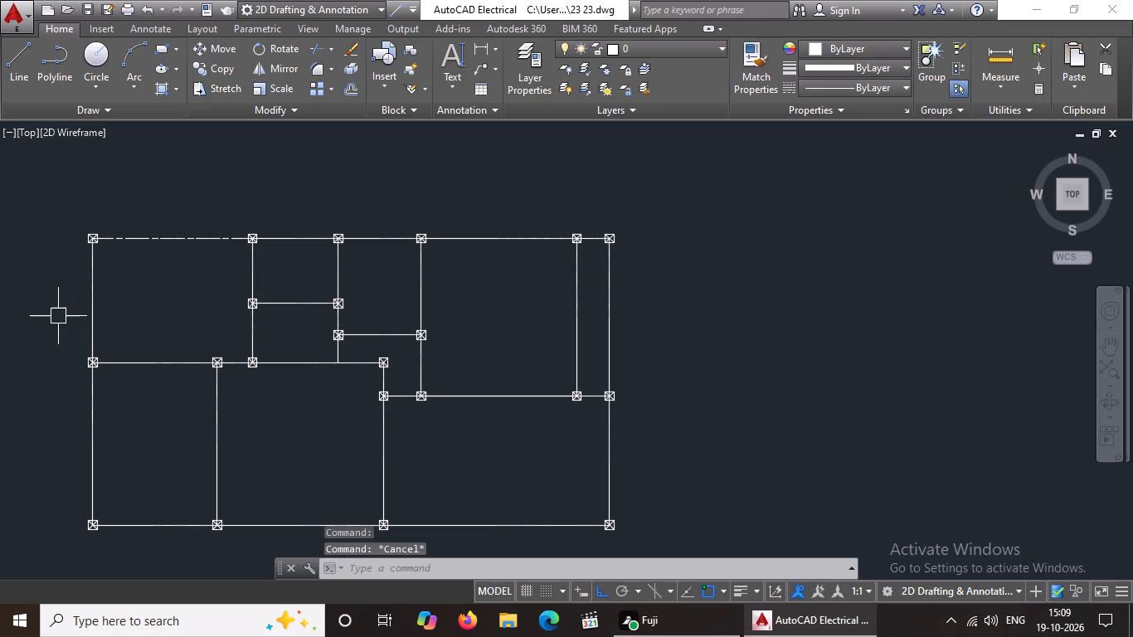
Apply the ACAD_ISO08W100 linetype to the upper and lower centreline segments of the west outer wall.
click(91, 298)
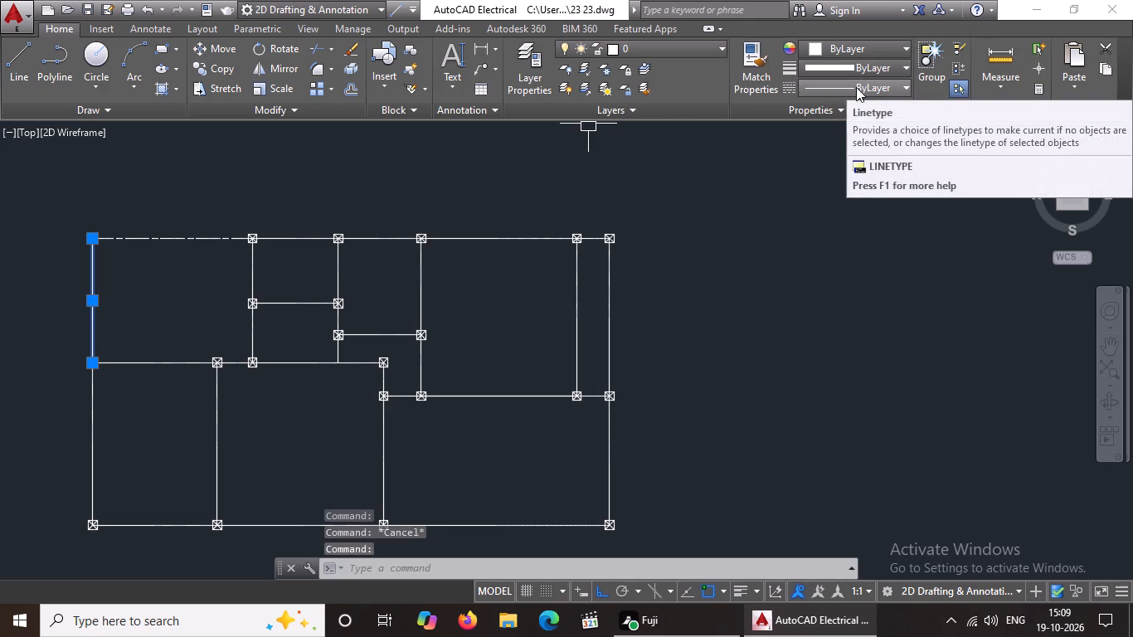
click(822, 84)
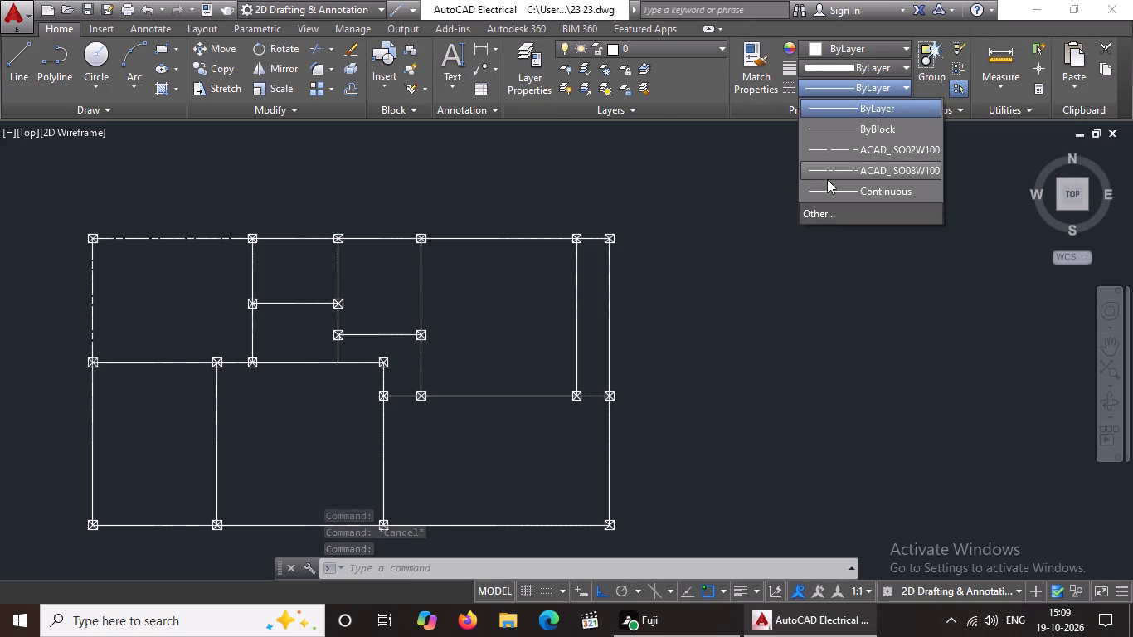
click(827, 172)
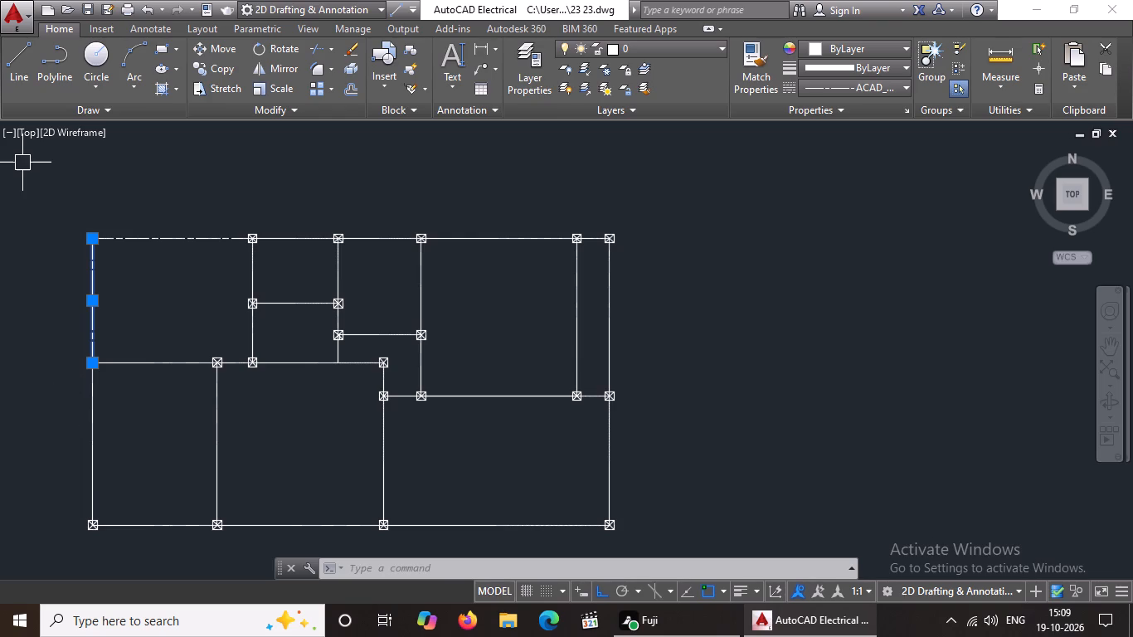
click(93, 401)
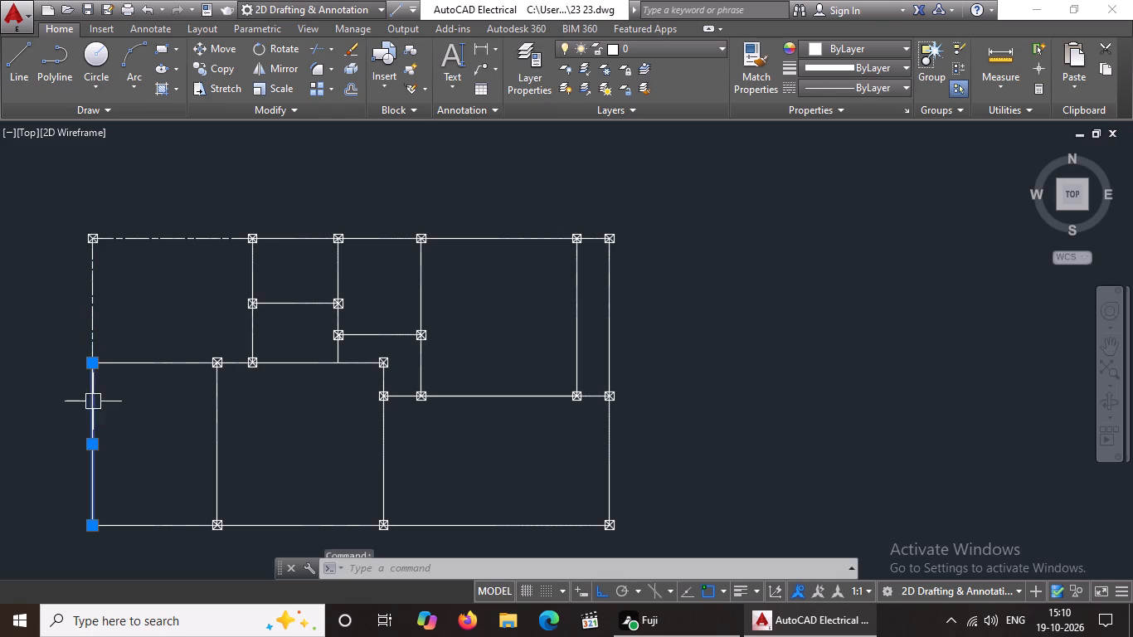
click(853, 90)
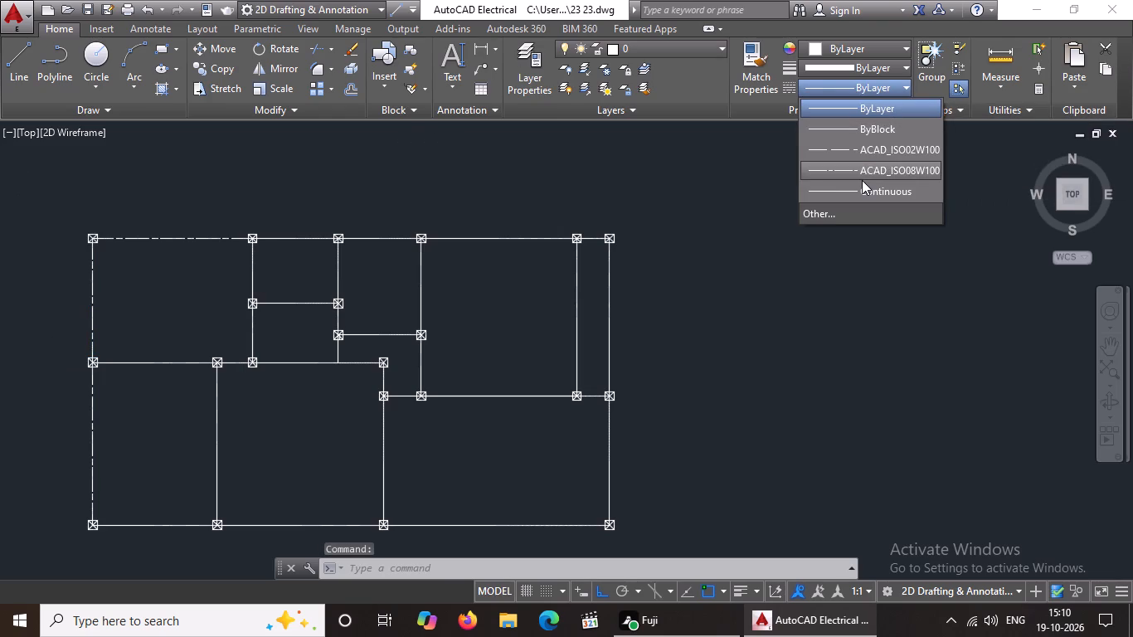
click(862, 170)
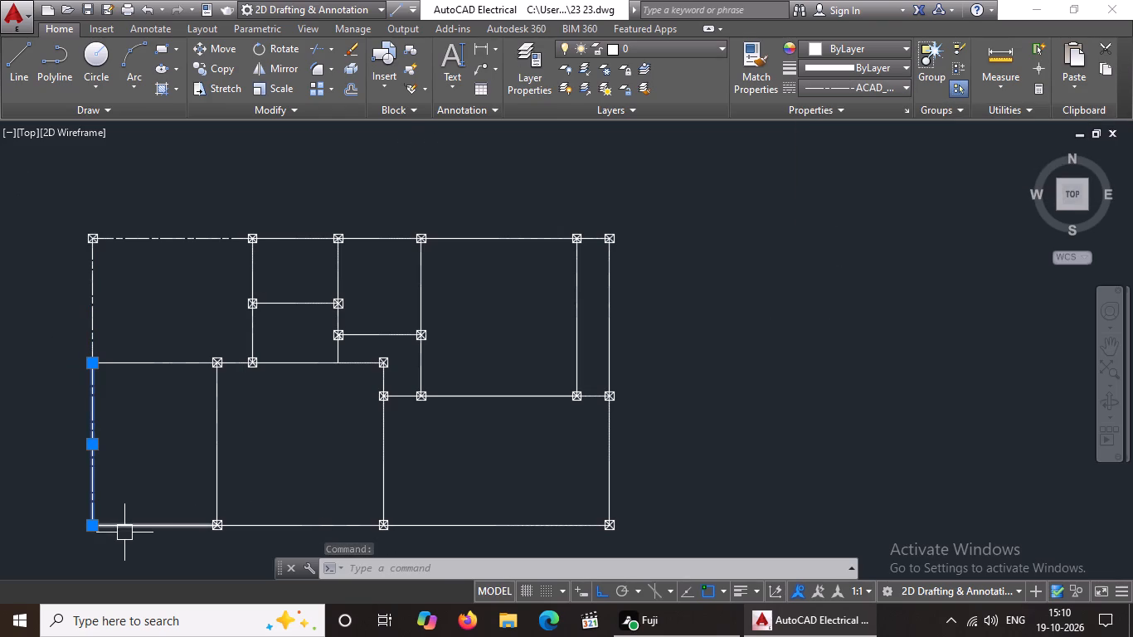
Apply the ACAD_ISO08W100 linetype to the south, east and north centrelines of the south-west room.
click(124, 532)
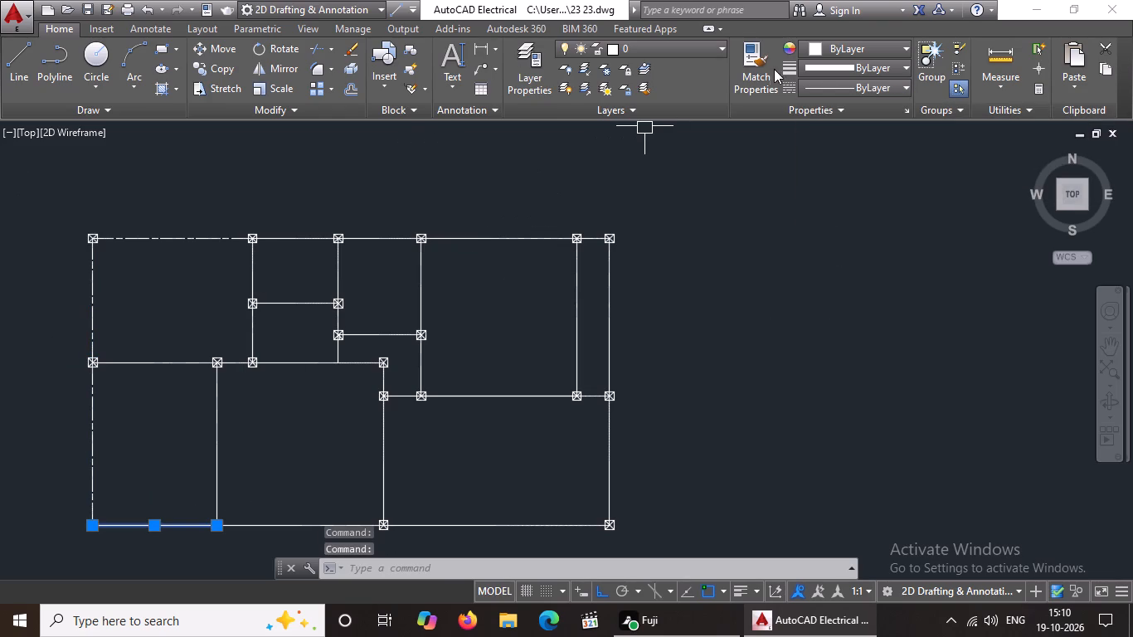
click(811, 82)
click(852, 171)
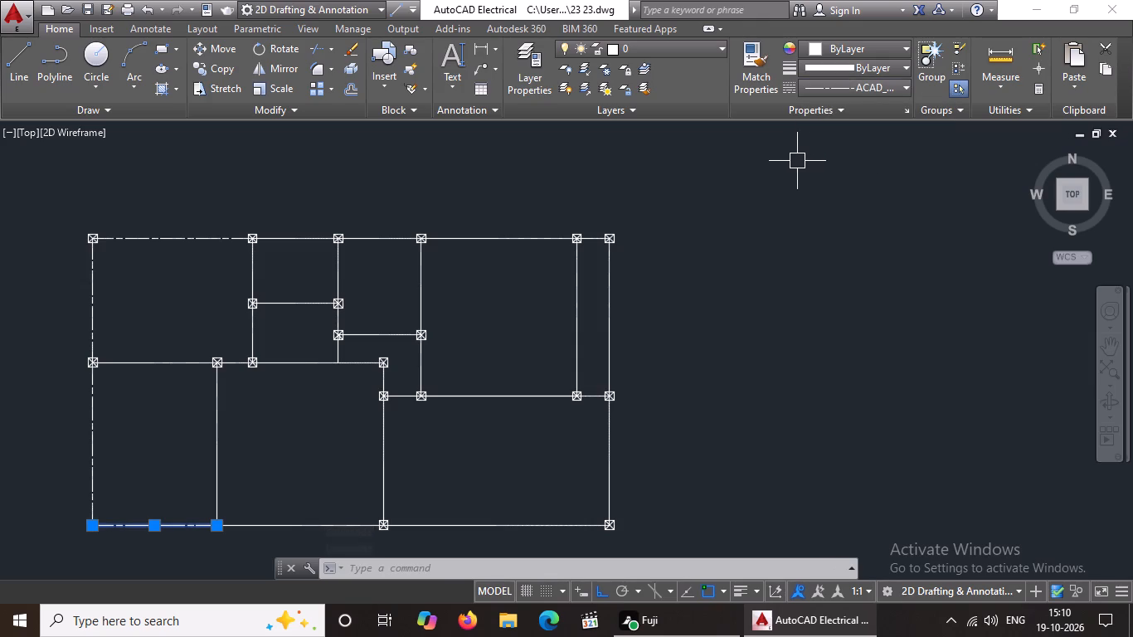
click(883, 80)
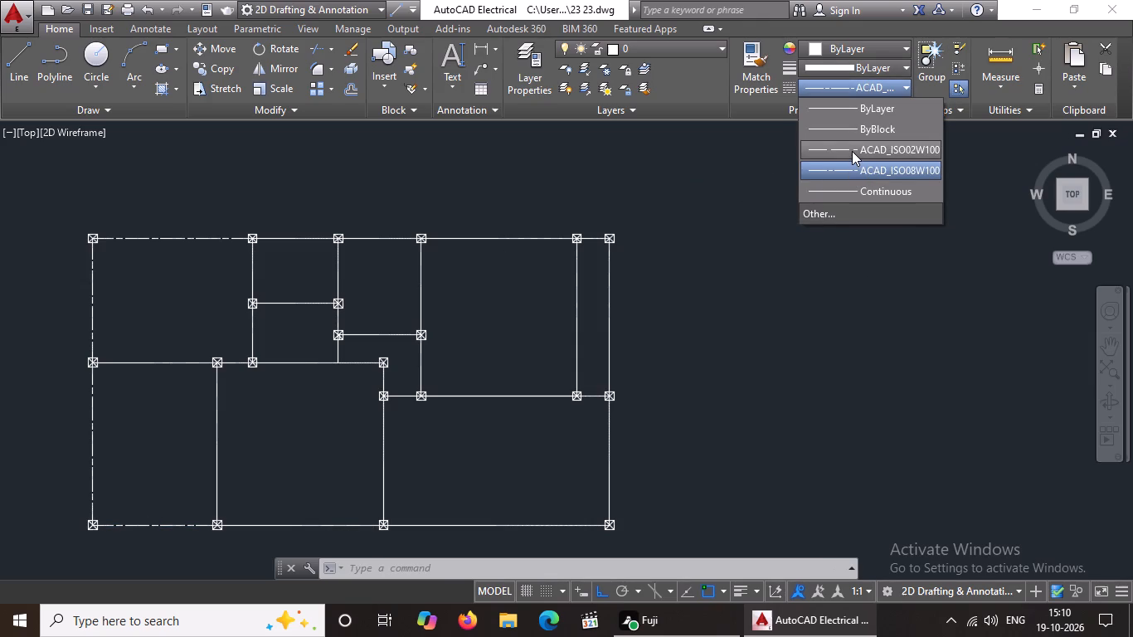
click(849, 172)
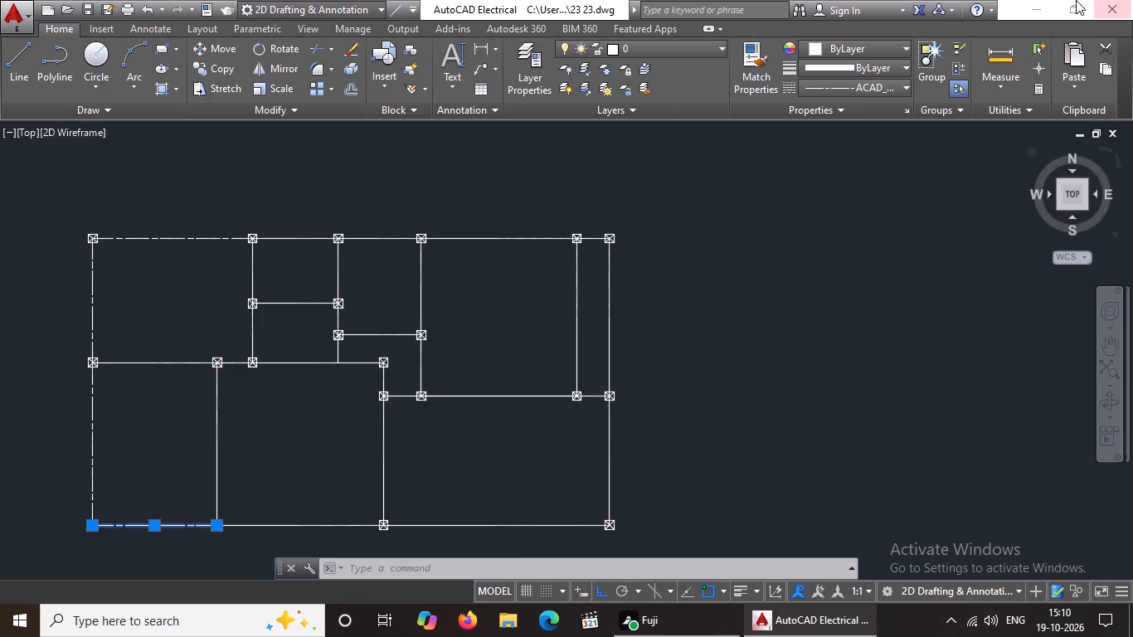
click(212, 447)
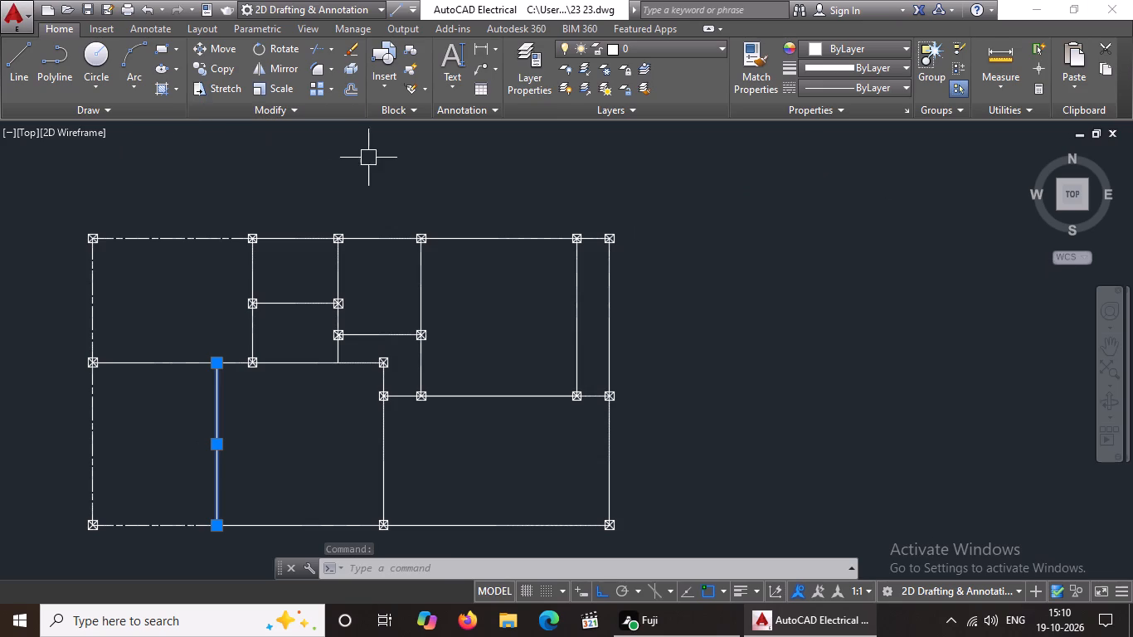
click(853, 85)
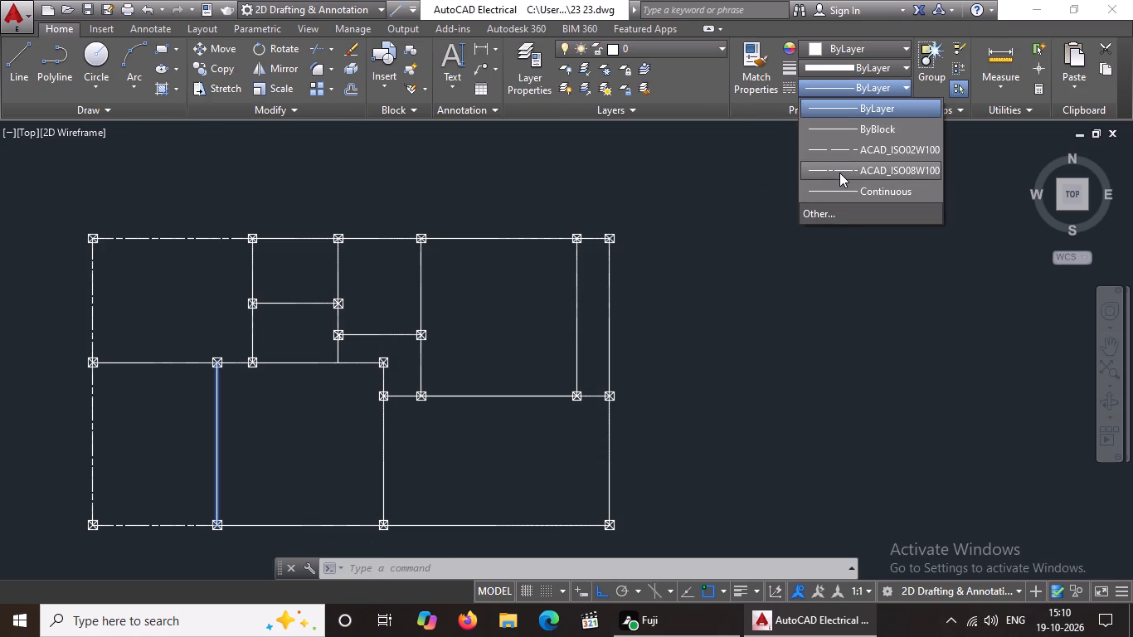
click(839, 173)
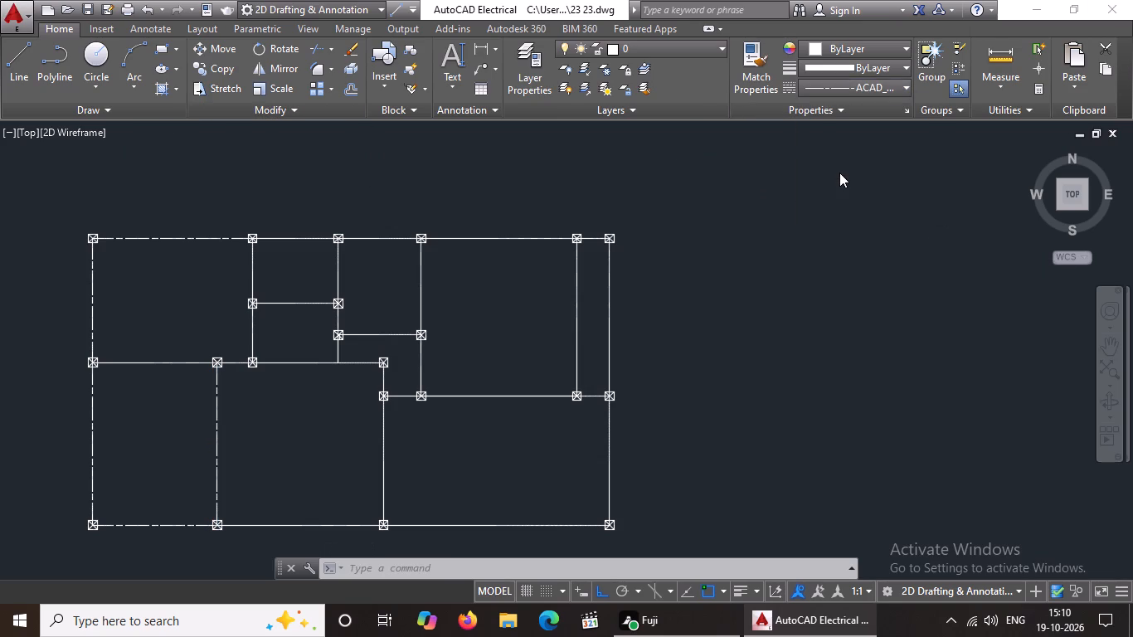
click(126, 365)
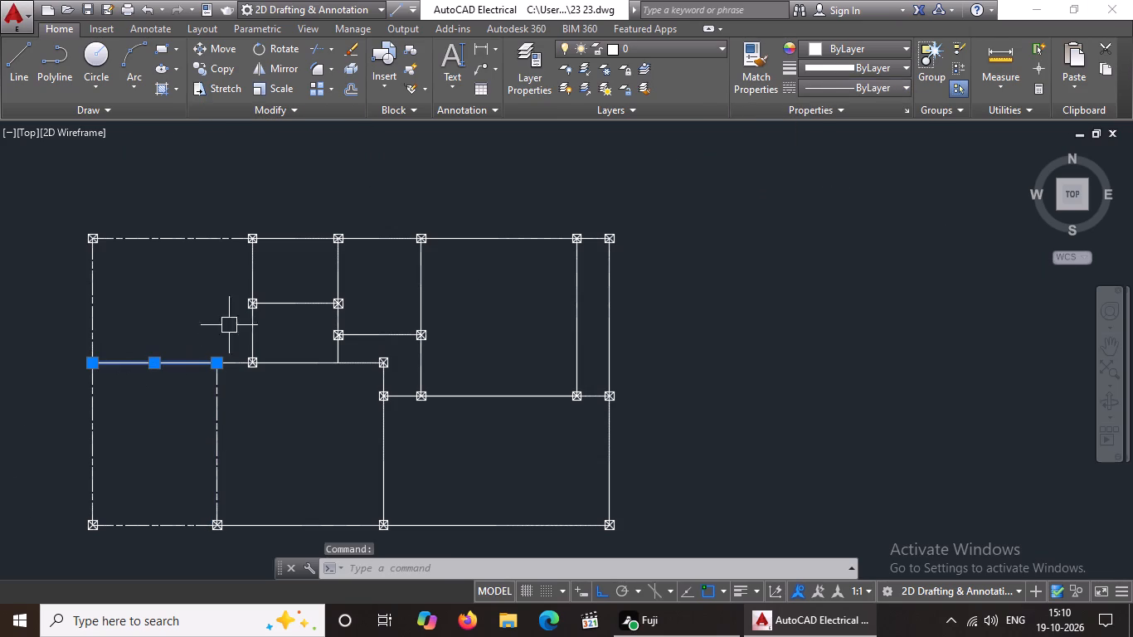
click(833, 81)
click(839, 168)
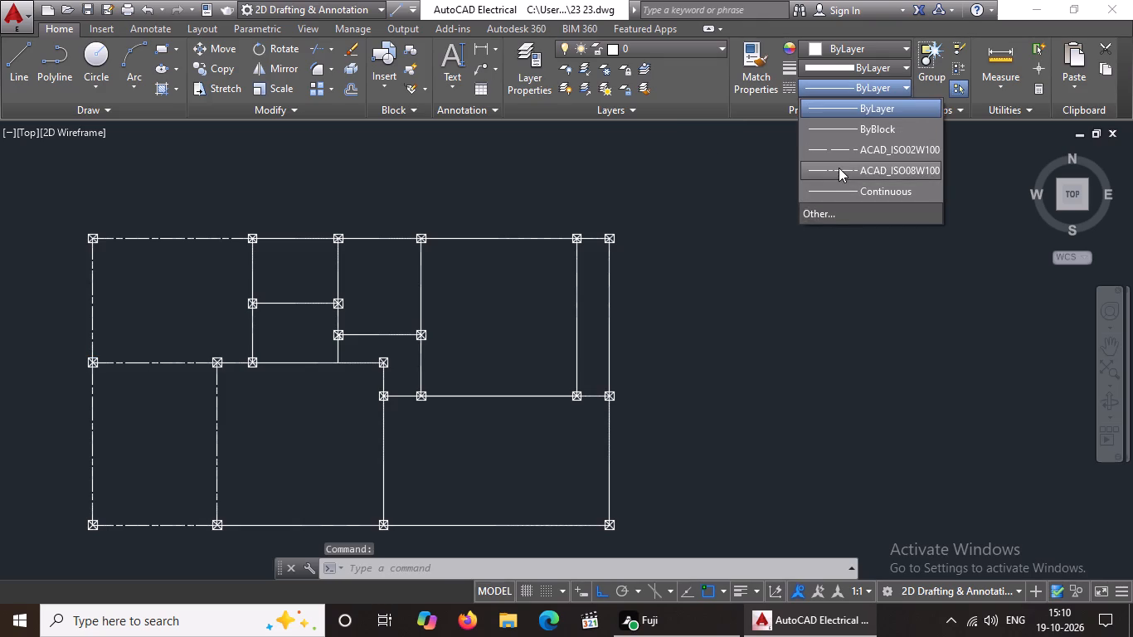
Apply the ACAD_ISO08W100 linetype to the south-middle room's south centreline and both segments of its north centreline, including the short one.
click(285, 529)
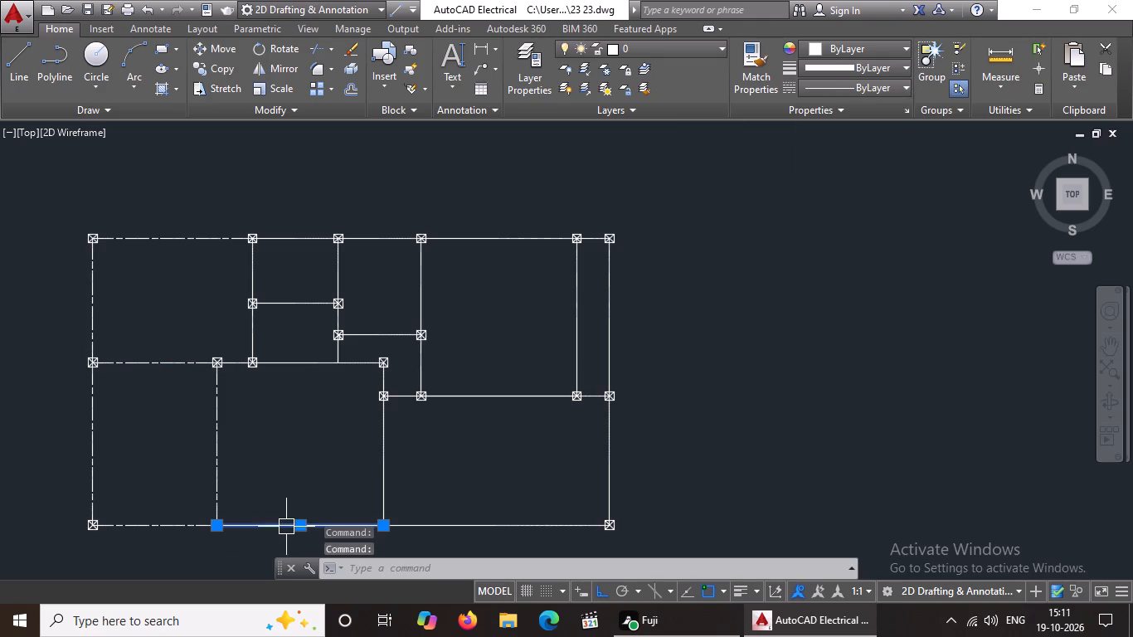
click(836, 80)
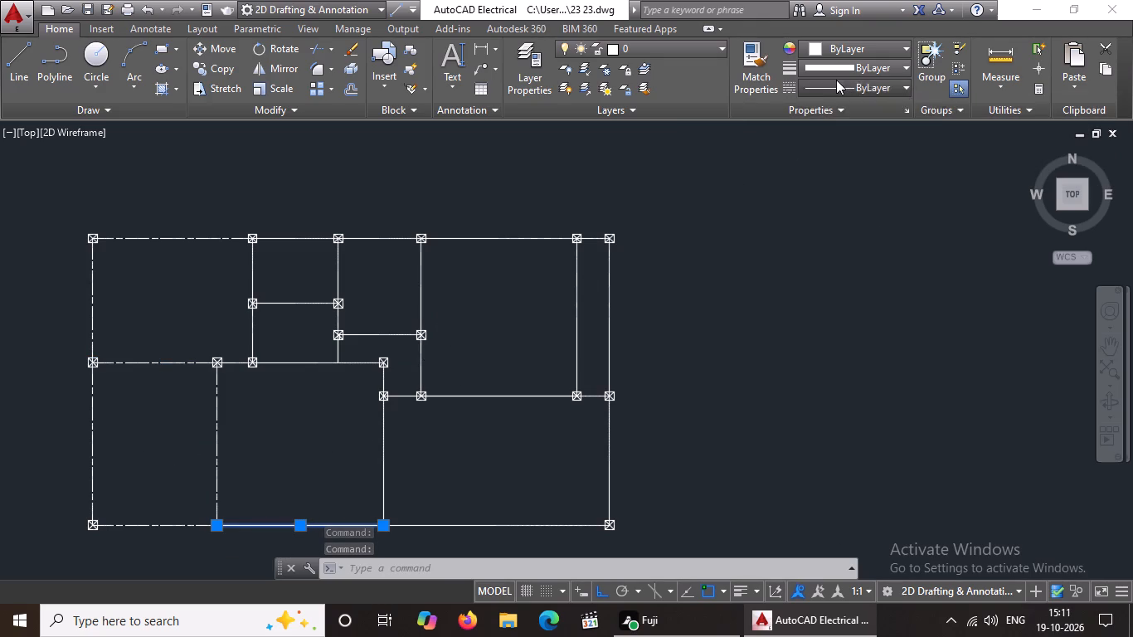
click(858, 169)
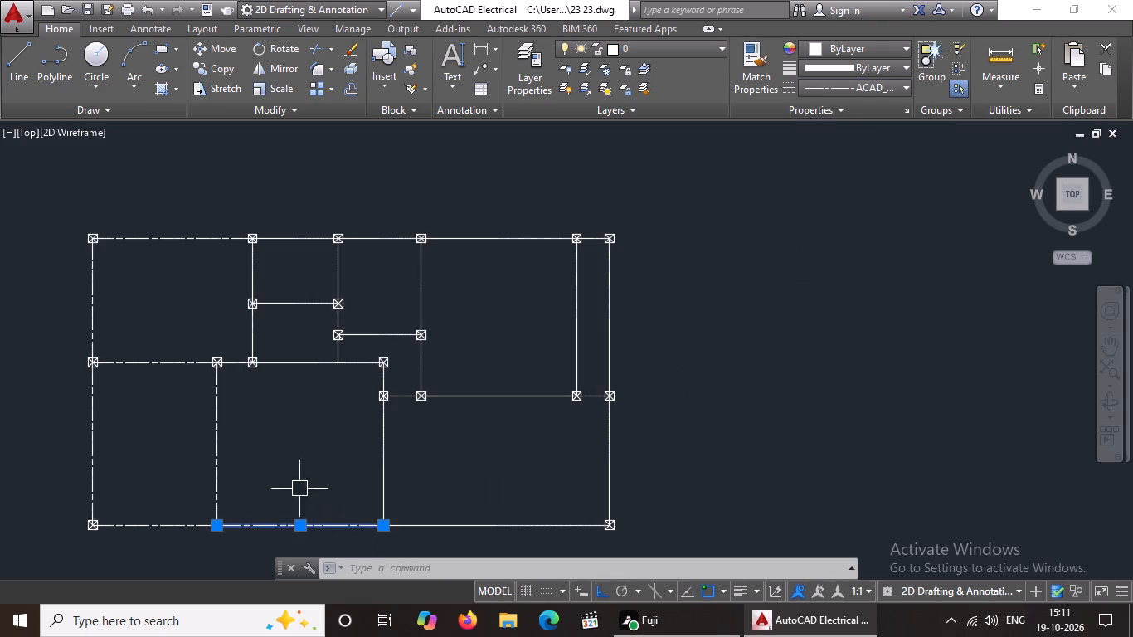
click(284, 365)
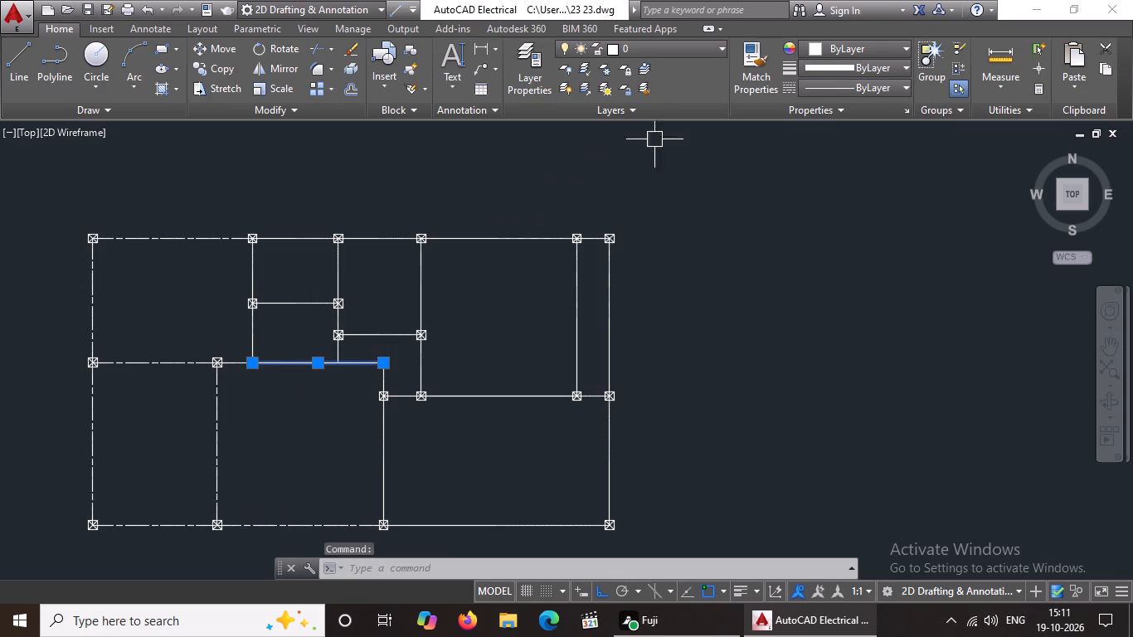
click(801, 86)
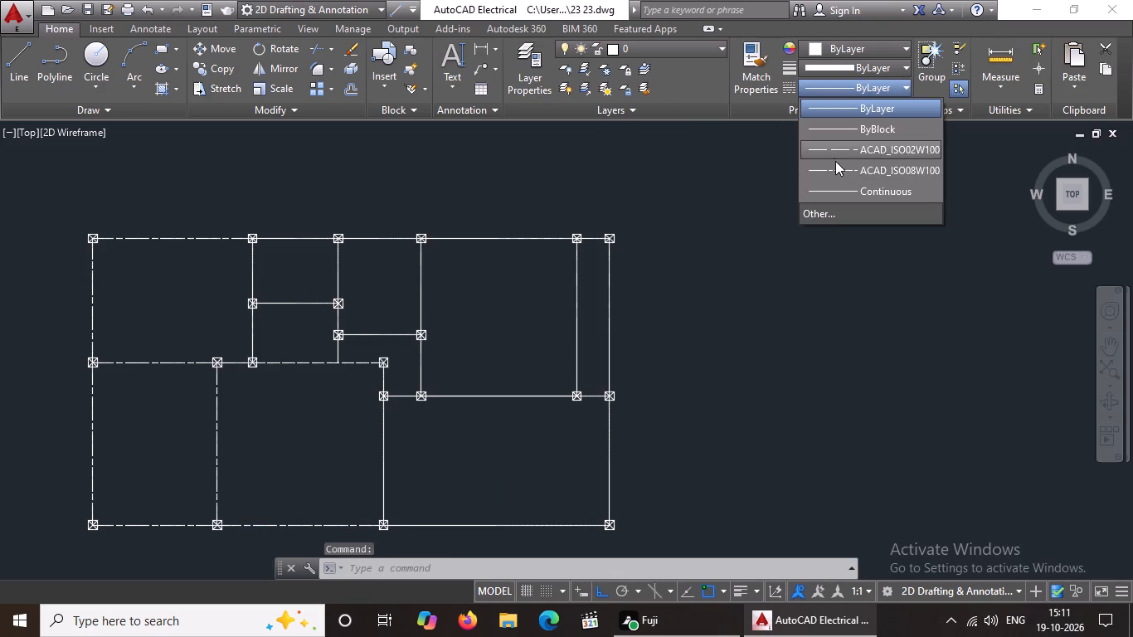
click(836, 165)
scroll(223, 397, up, 2)
click(223, 311)
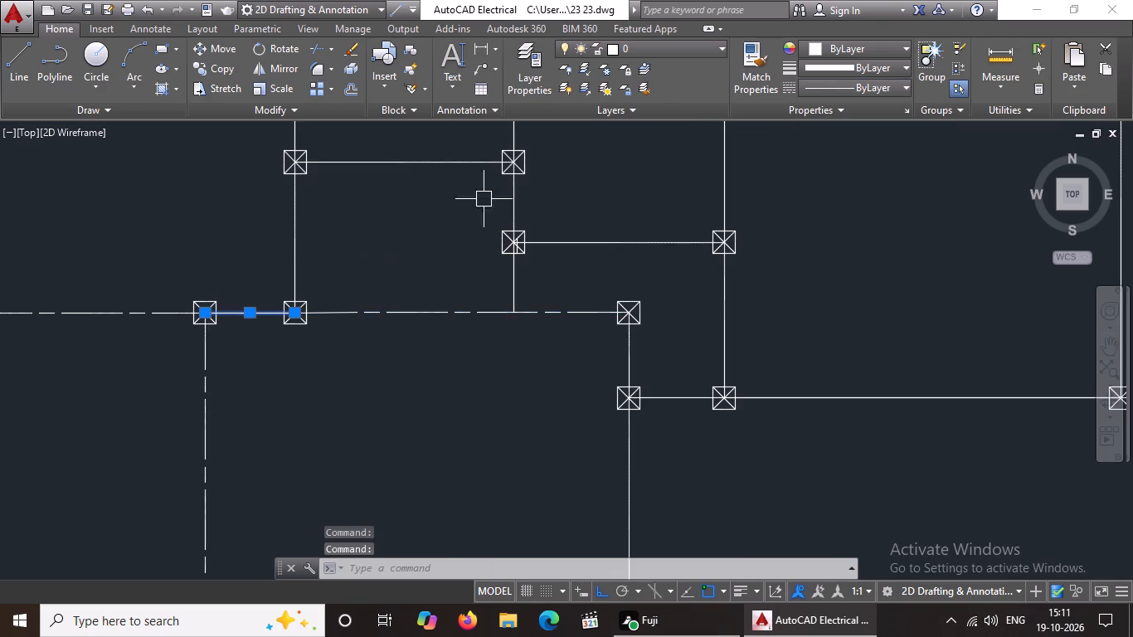
click(828, 80)
drag(837, 161, 837, 168)
scroll(628, 382, down, 2)
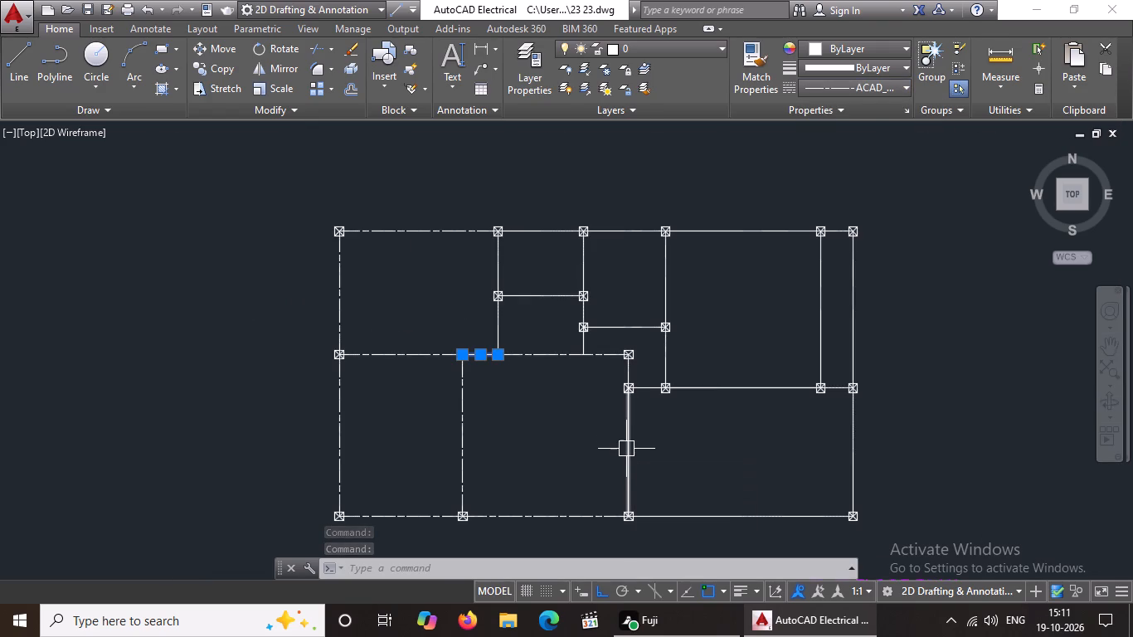
Apply the ACAD_ISO08W100 linetype to the south-middle room's east centreline, including the short segment at its north end.
click(626, 449)
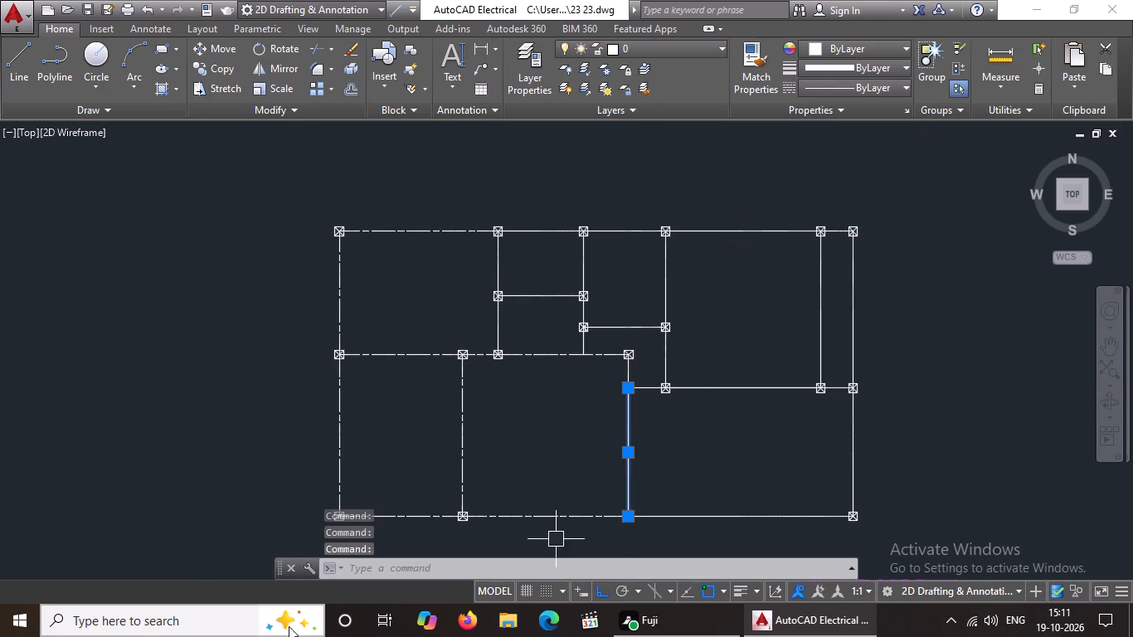
click(848, 89)
click(853, 167)
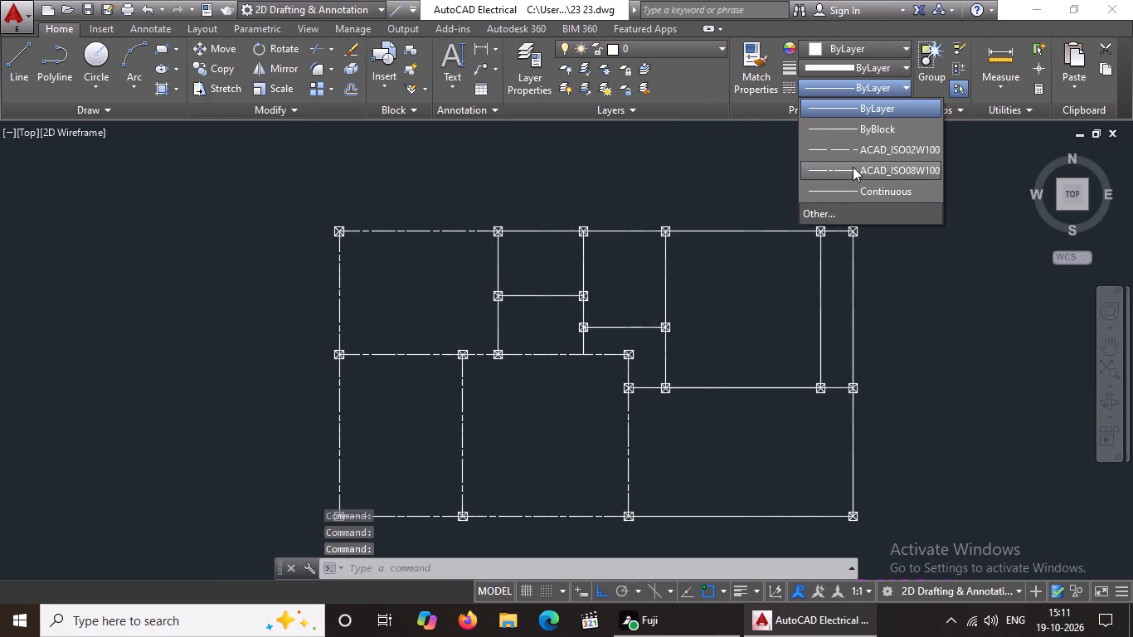
scroll(705, 390, up, 3)
click(392, 338)
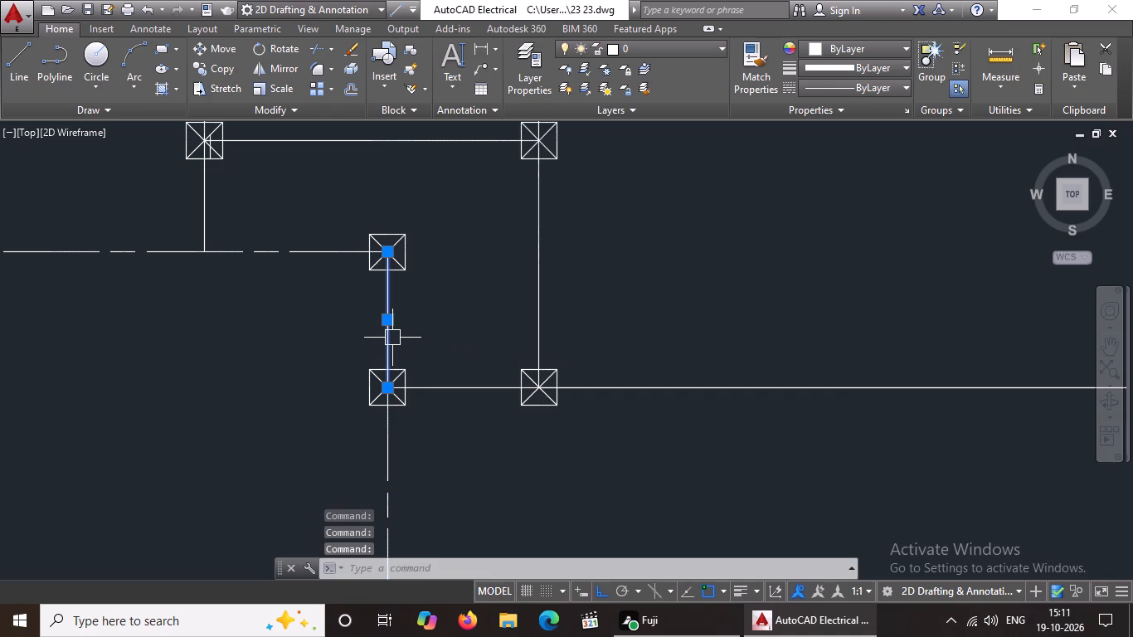
click(846, 84)
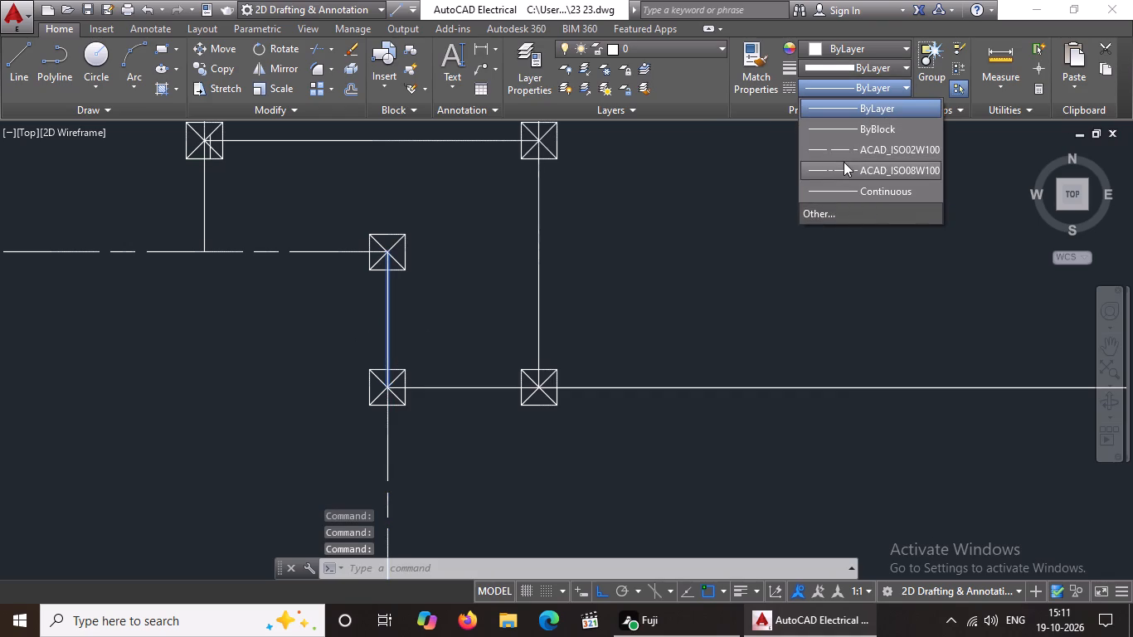
click(844, 162)
click(868, 86)
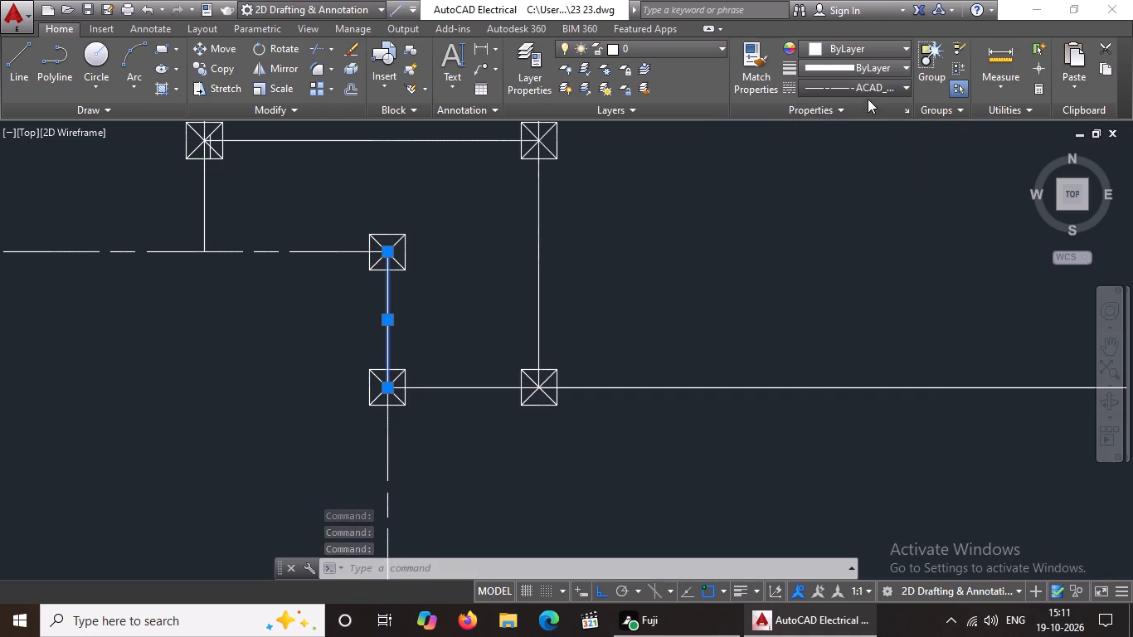
click(839, 166)
scroll(649, 333, down, 3)
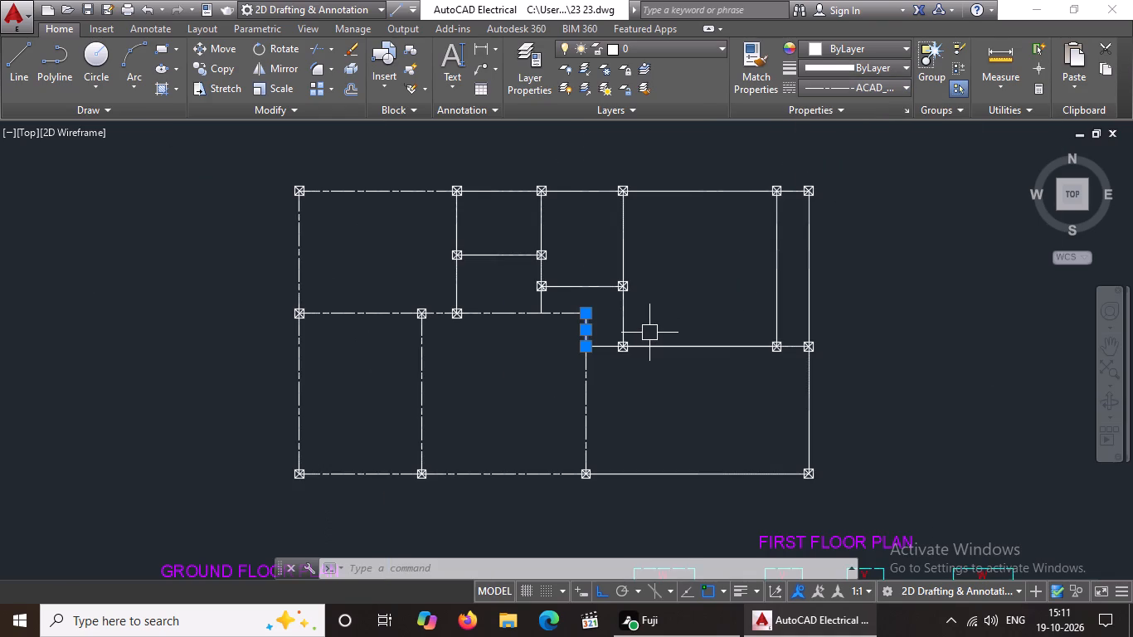
key(Escape)
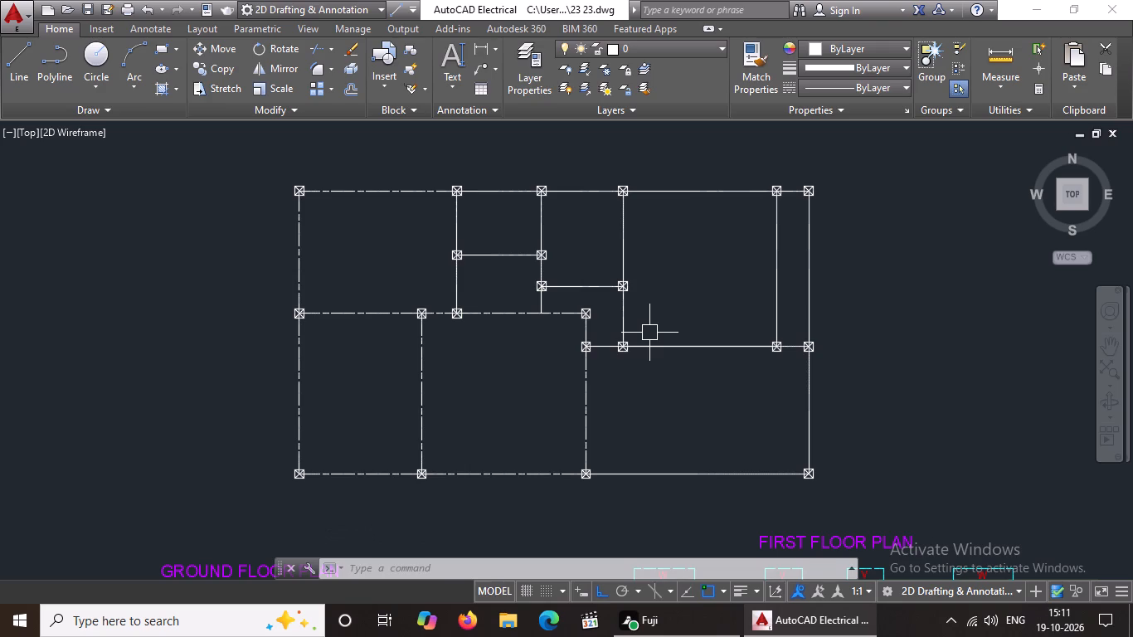
Apply the ACAD_ISO08W100 linetype to the south, east and north centrelines of the south-east room.
click(664, 475)
click(864, 84)
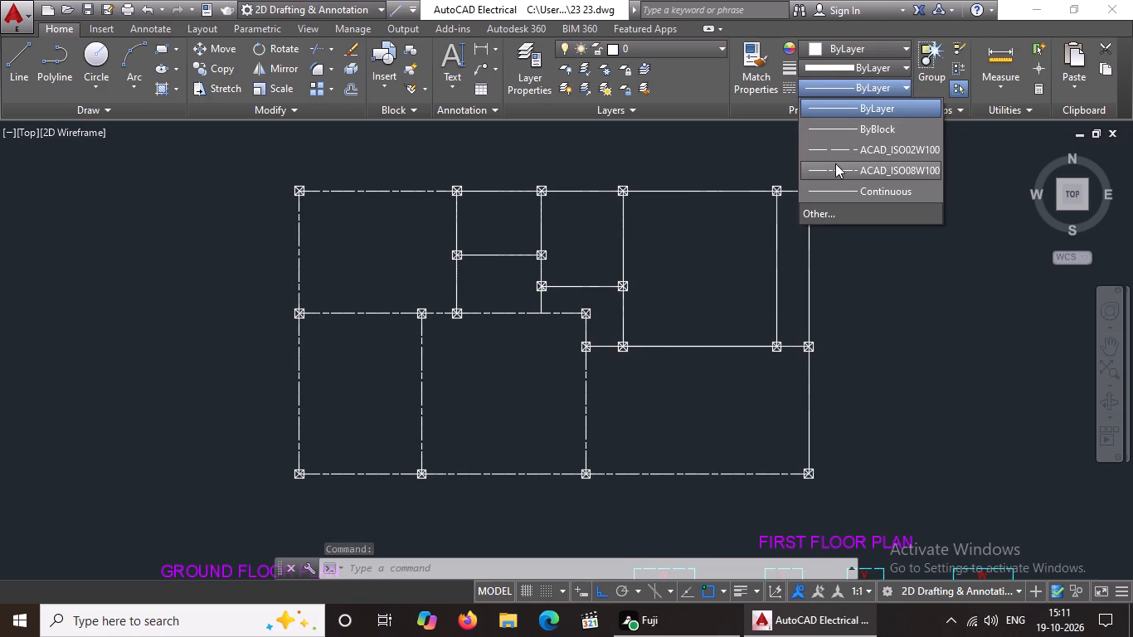
click(835, 163)
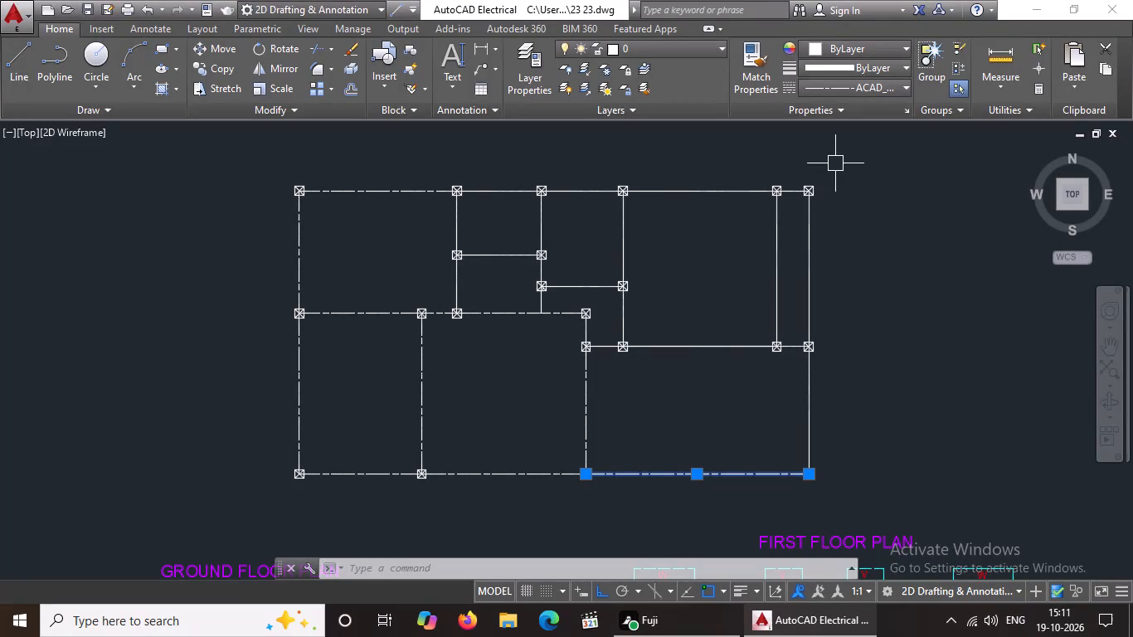
click(808, 412)
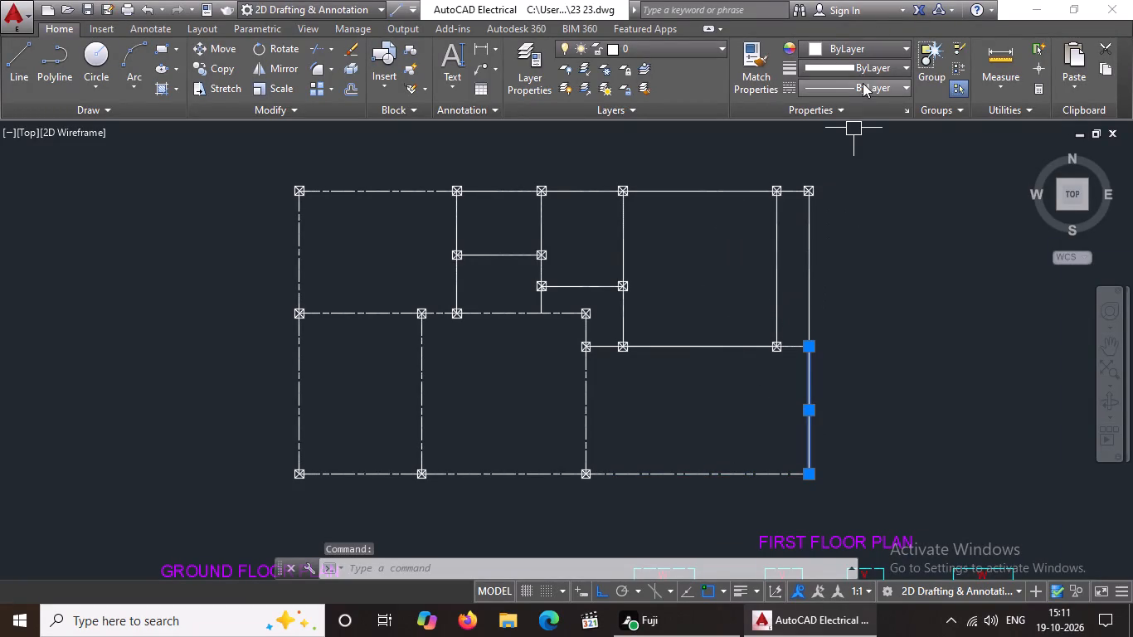
click(852, 84)
click(851, 169)
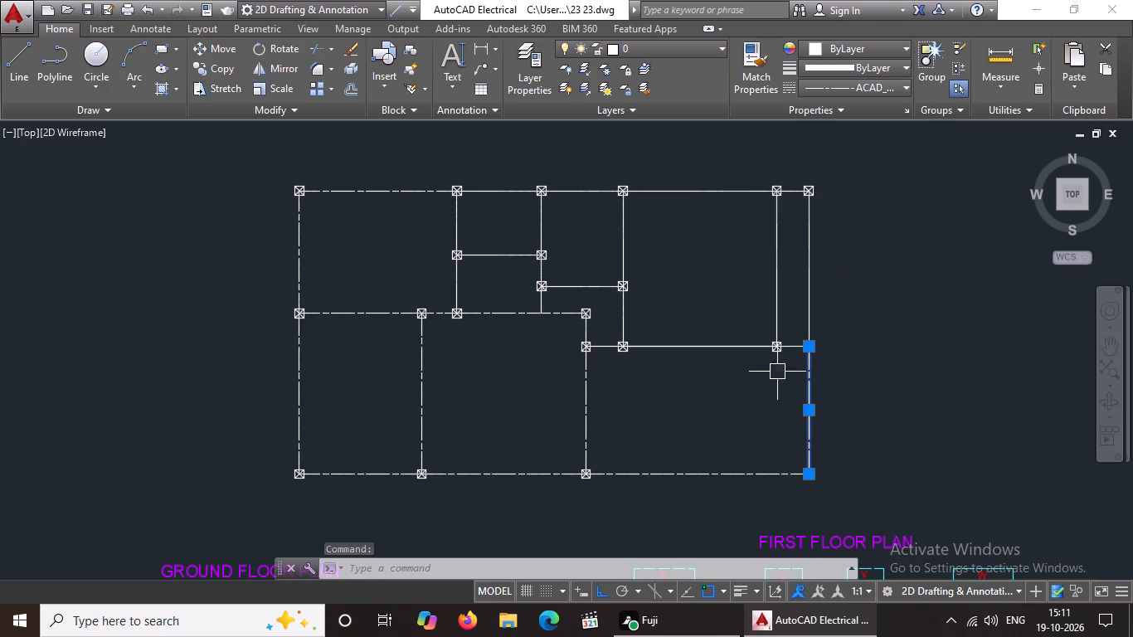
click(685, 344)
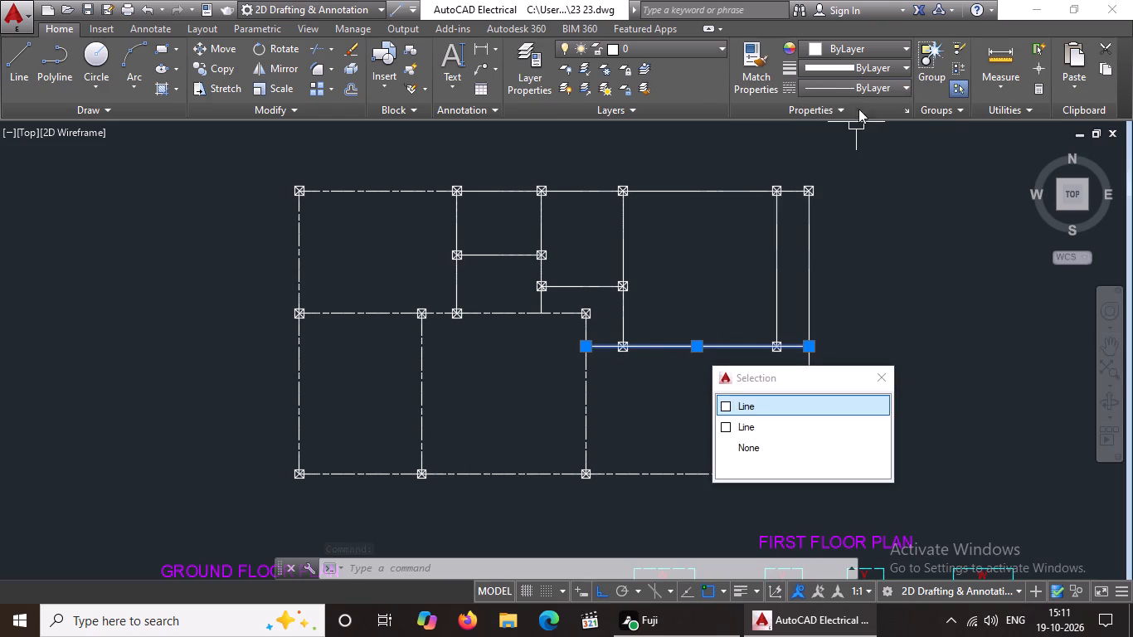
click(861, 89)
click(843, 168)
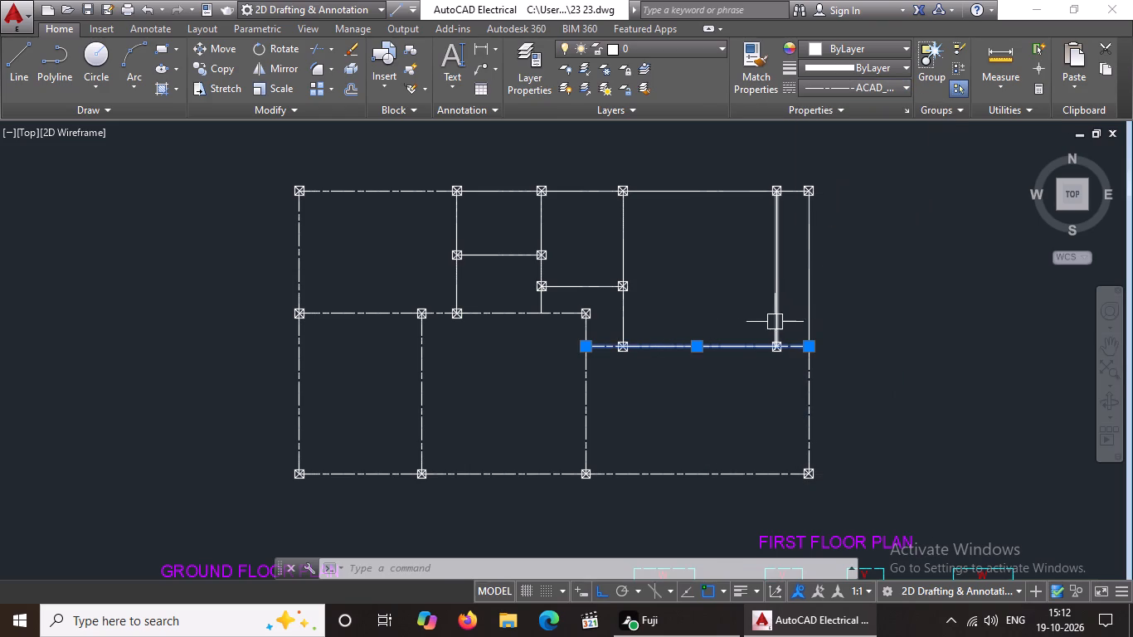
Apply the ACAD_ISO08W100 linetype to the narrow north-east bay's east and west centrelines and its short north centreline.
click(808, 273)
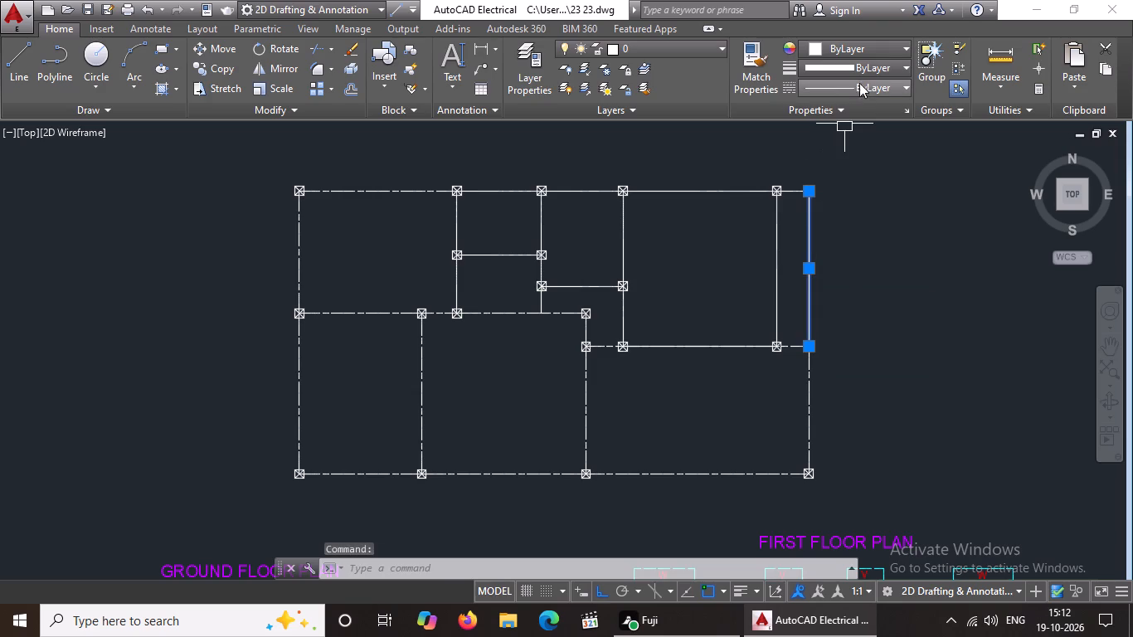
click(863, 82)
click(858, 167)
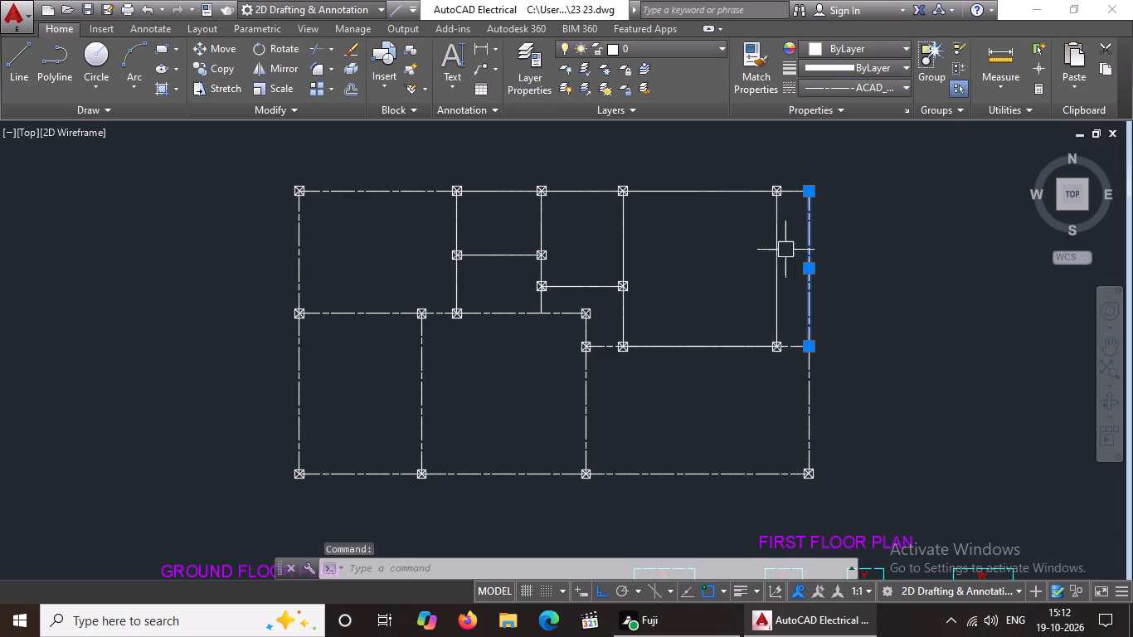
click(774, 260)
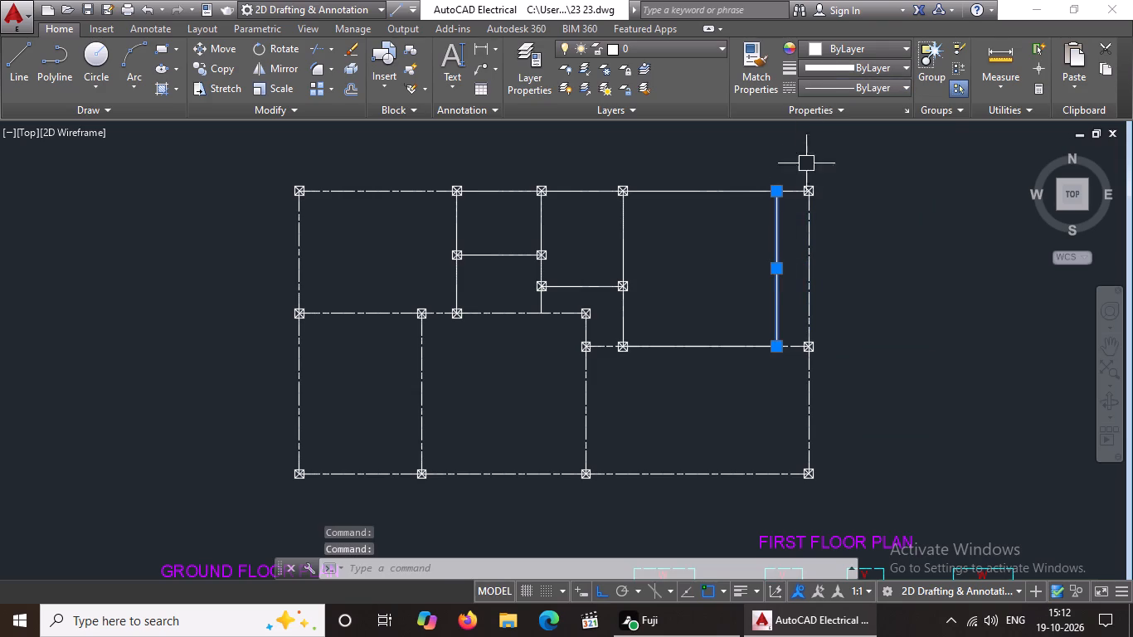
click(838, 84)
click(830, 168)
scroll(800, 194, up, 2)
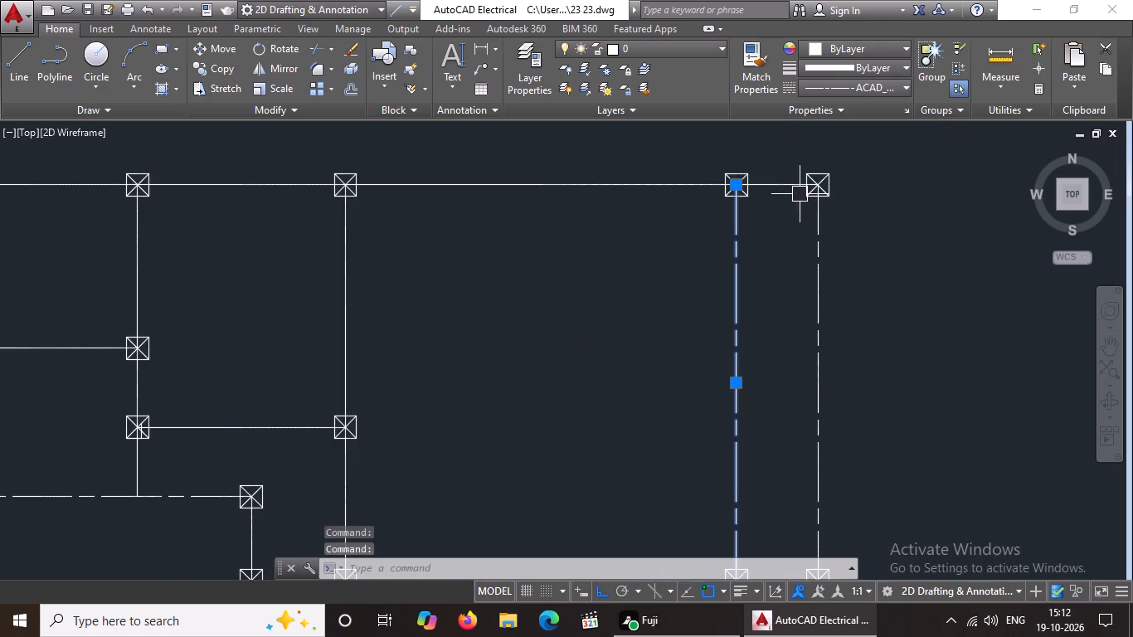
click(791, 183)
click(846, 85)
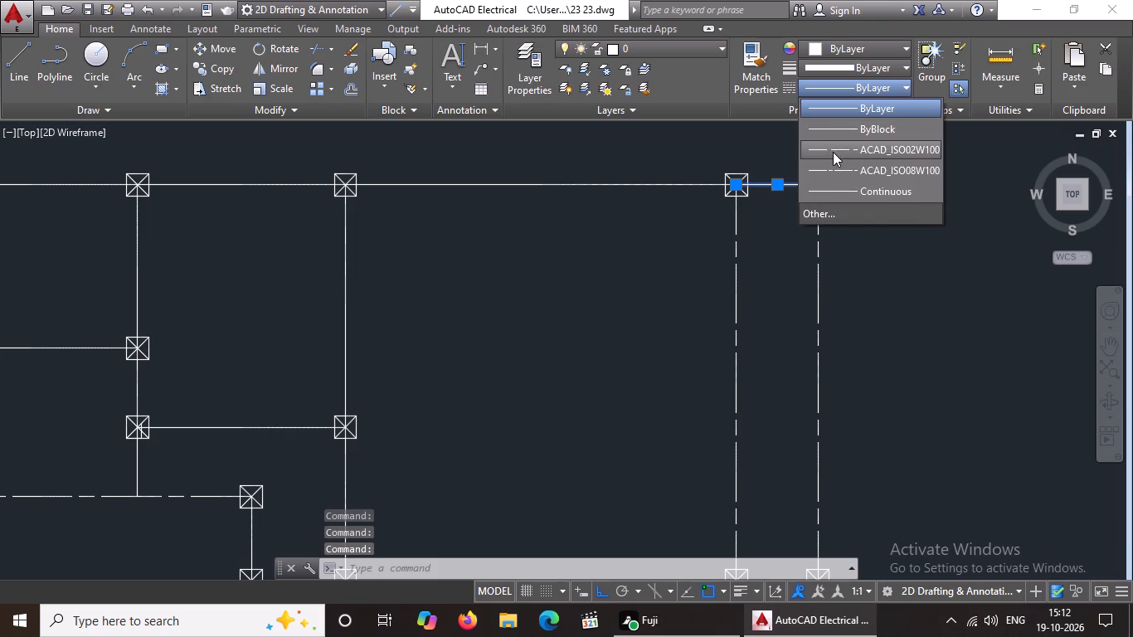
click(830, 169)
scroll(835, 236, down, 1)
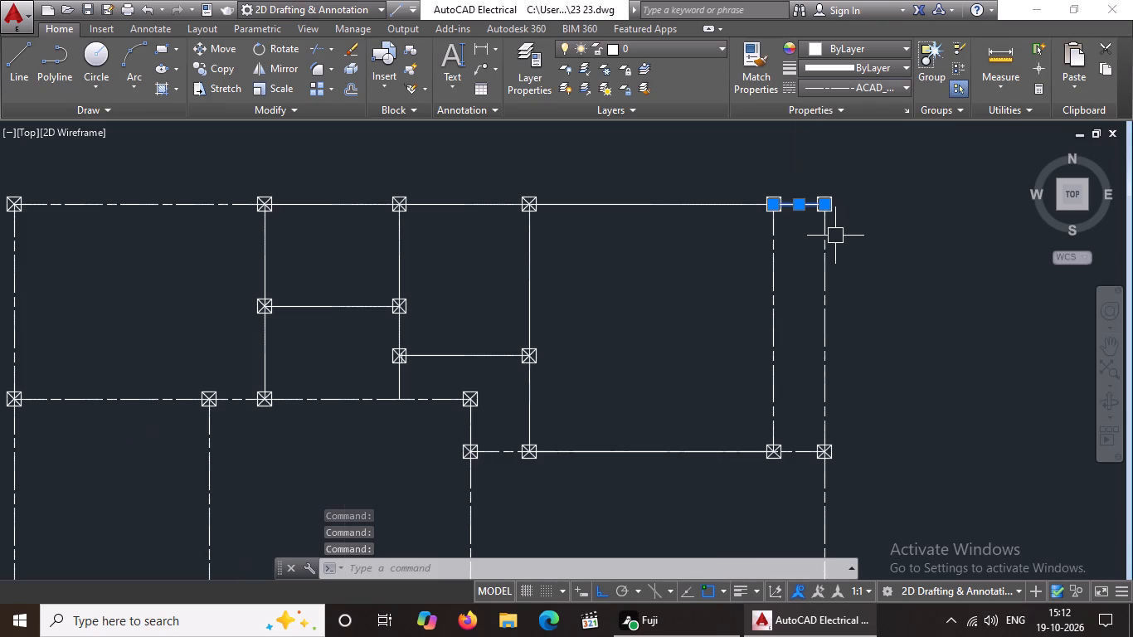
scroll(835, 236, down, 1)
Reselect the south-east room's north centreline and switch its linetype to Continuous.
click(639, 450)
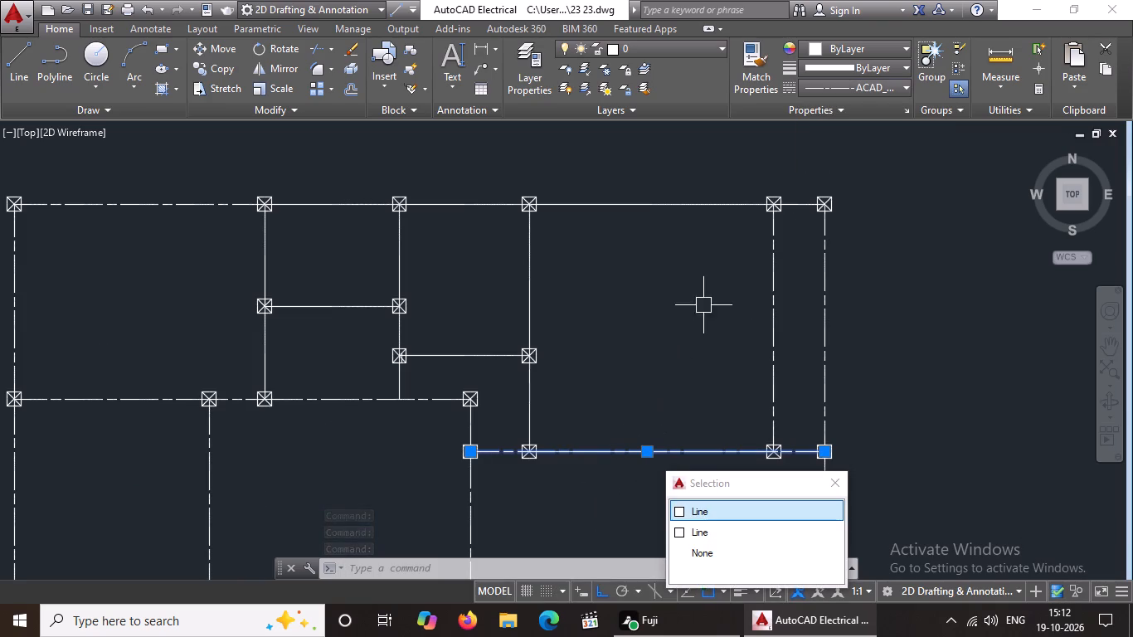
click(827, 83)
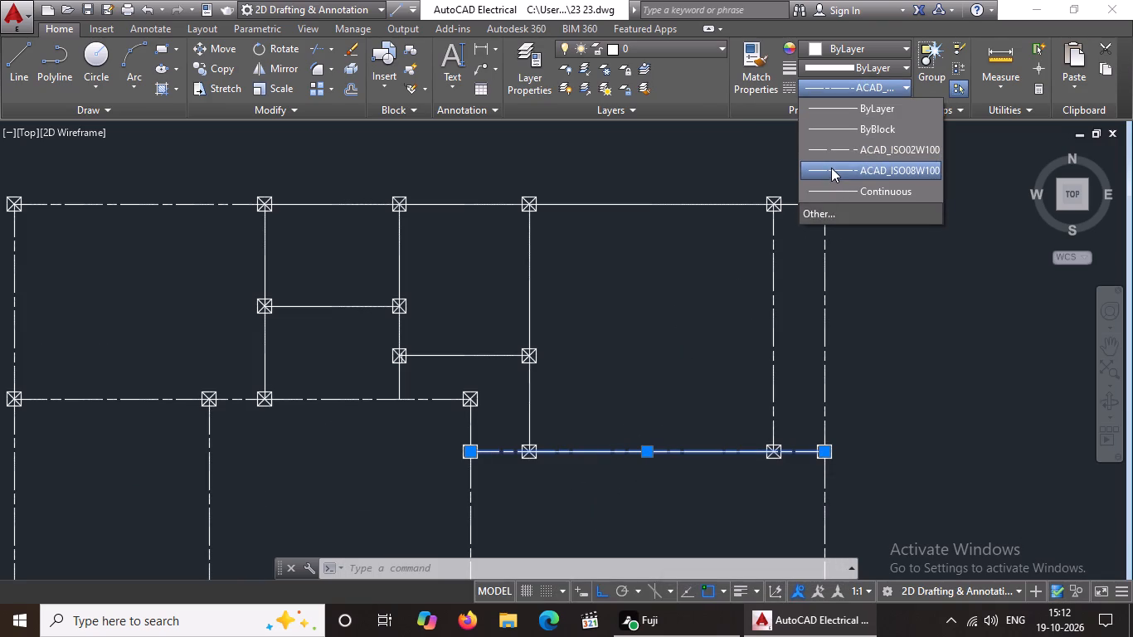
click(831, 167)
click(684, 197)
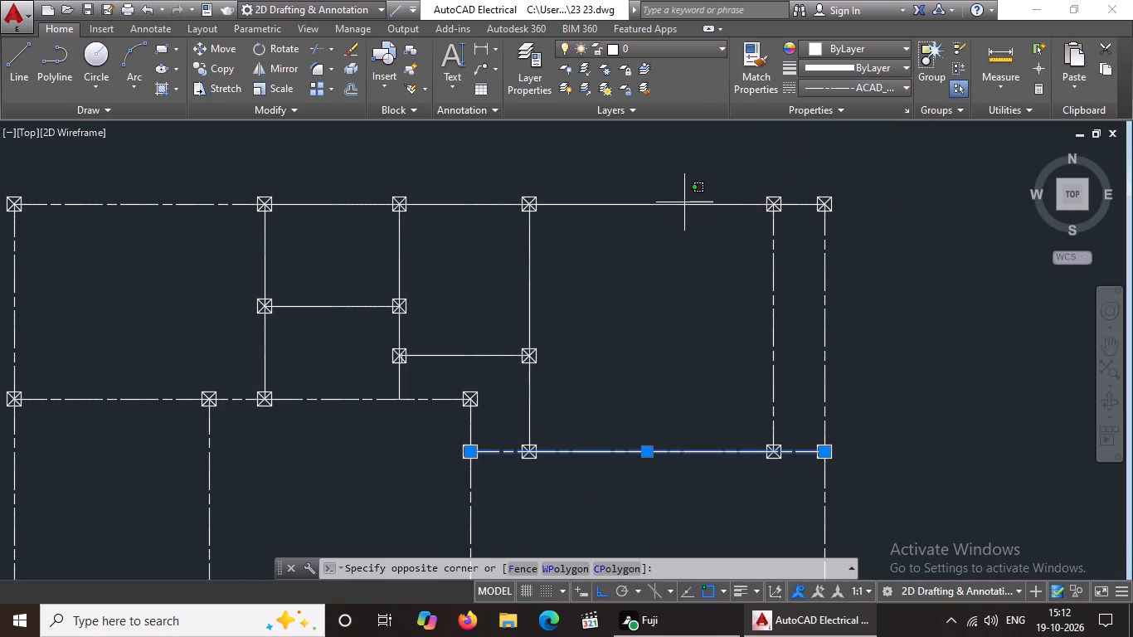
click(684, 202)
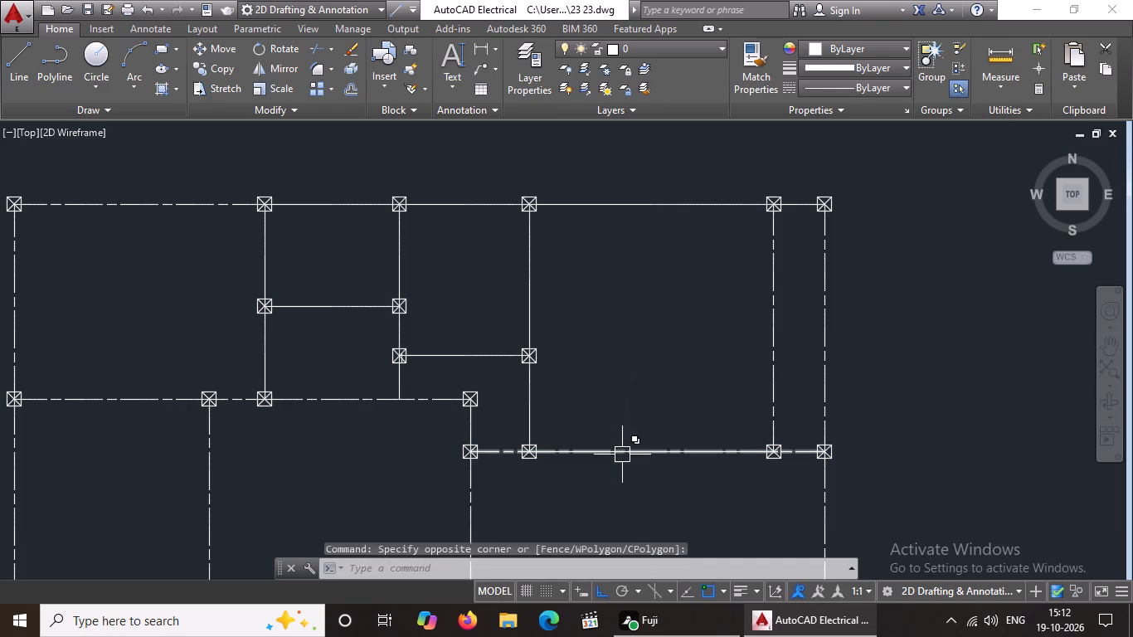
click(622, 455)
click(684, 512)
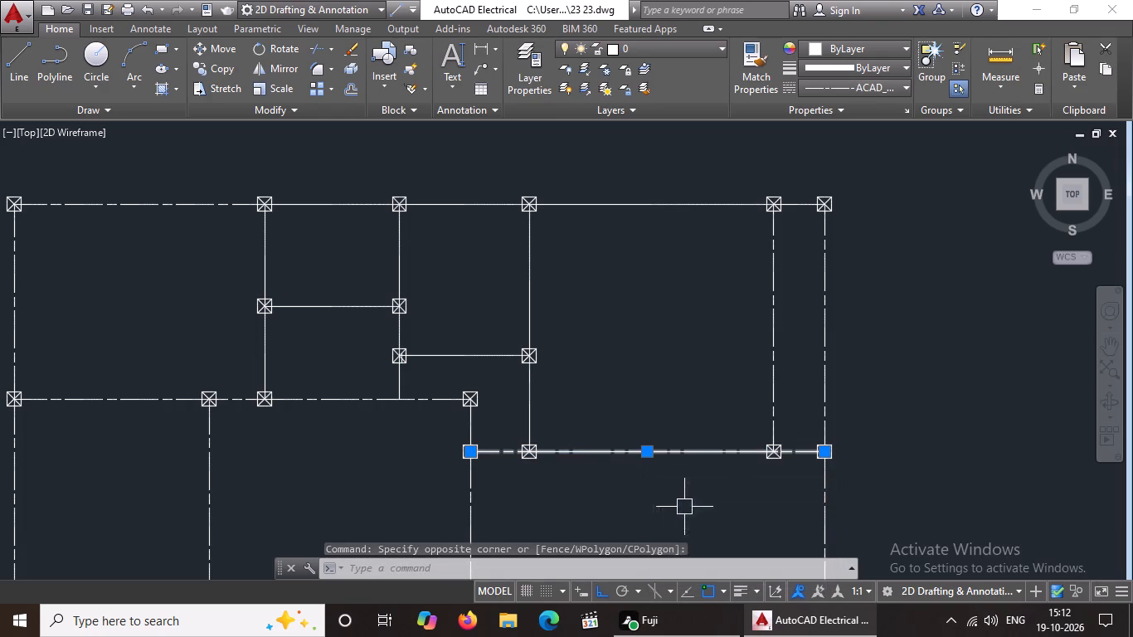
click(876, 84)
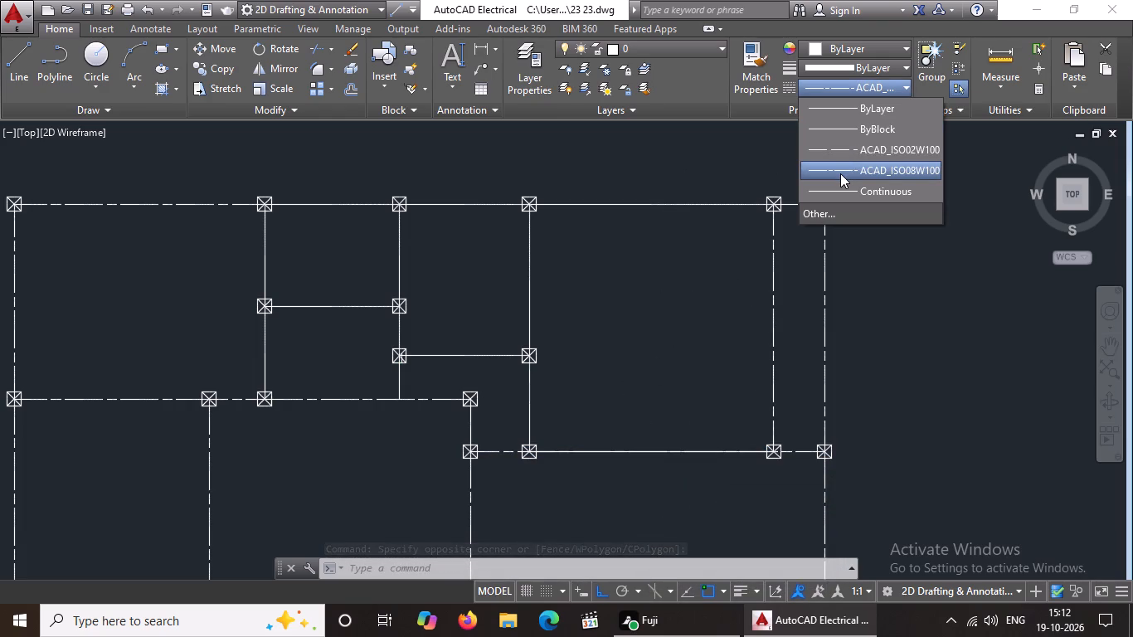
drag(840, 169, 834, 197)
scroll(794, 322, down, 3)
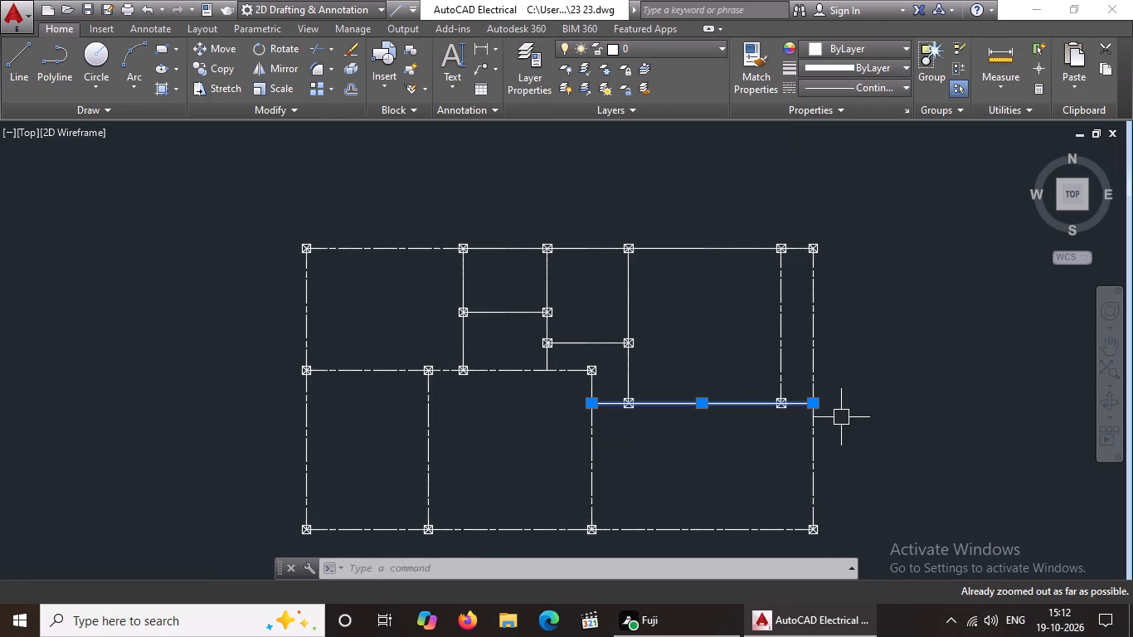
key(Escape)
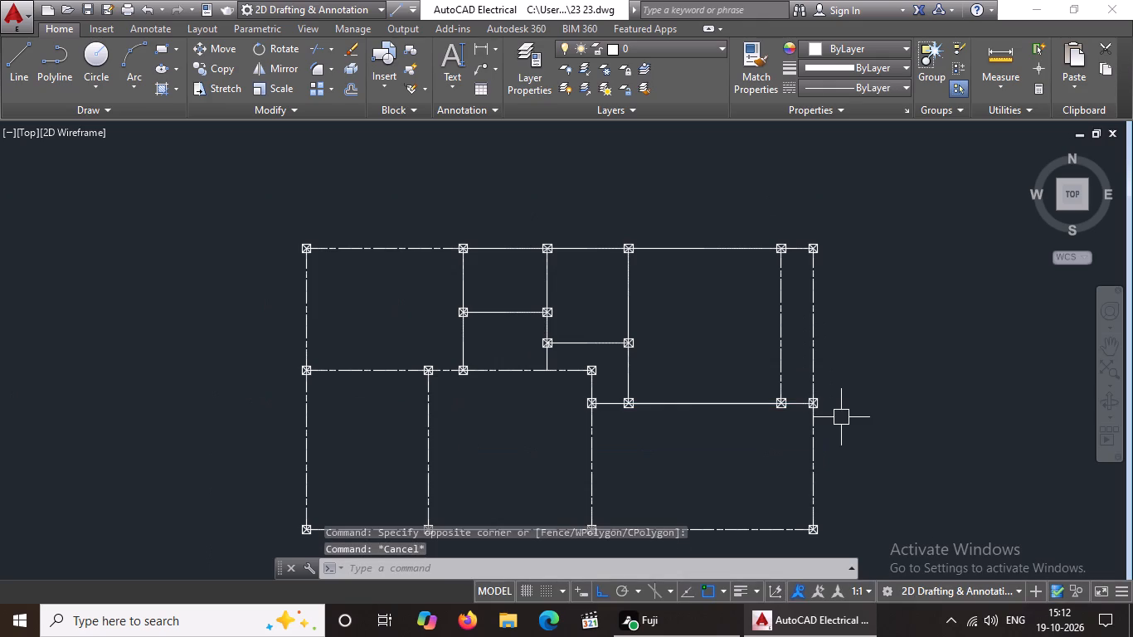
Set the south-east room's north centreline back to the ACAD_ISO08W100 linetype, check its properties and deselect it.
click(692, 402)
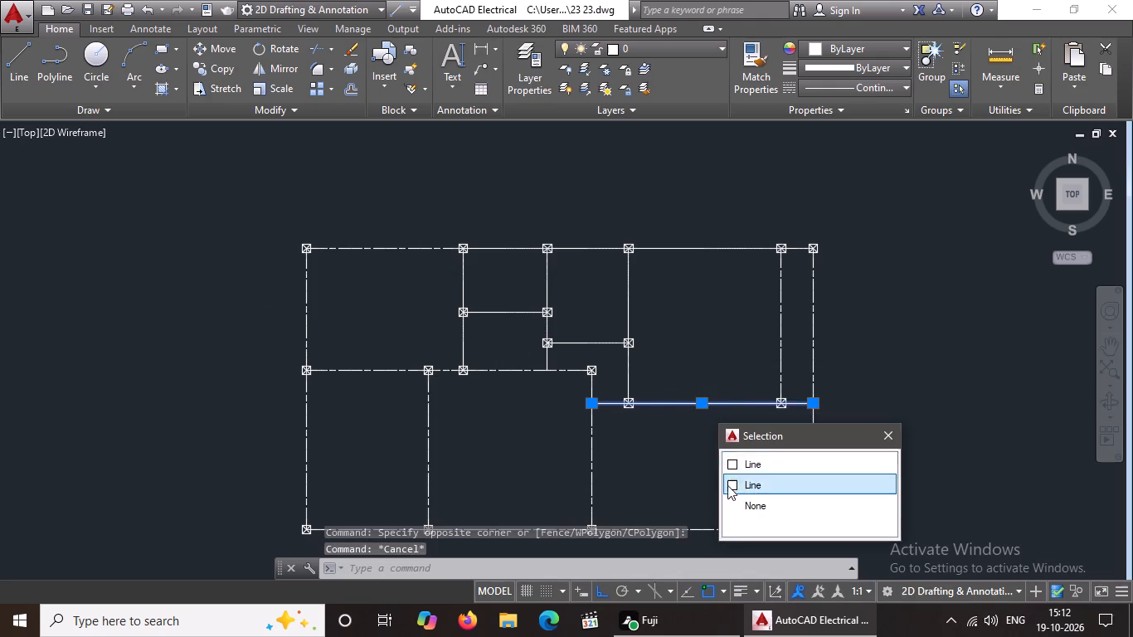
click(738, 469)
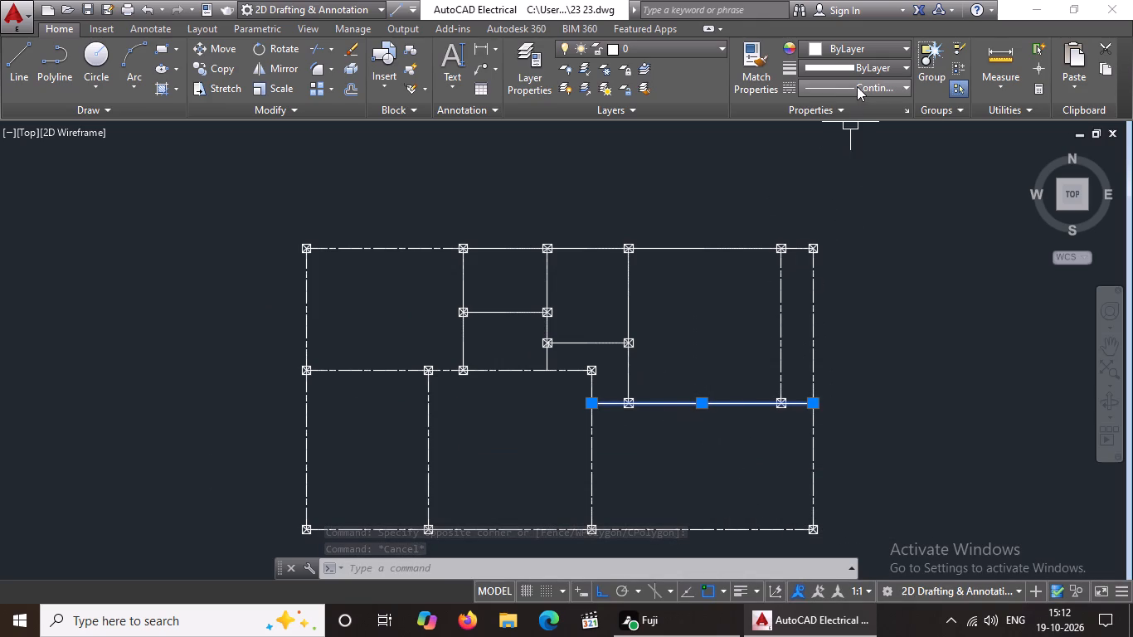
click(857, 86)
click(854, 169)
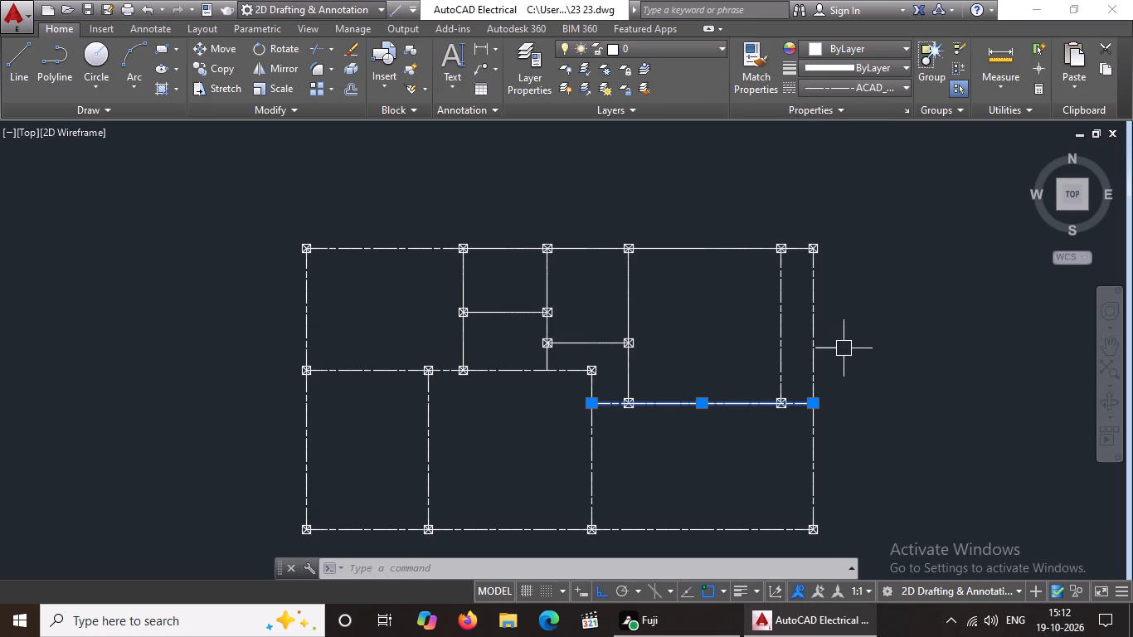
key(Return)
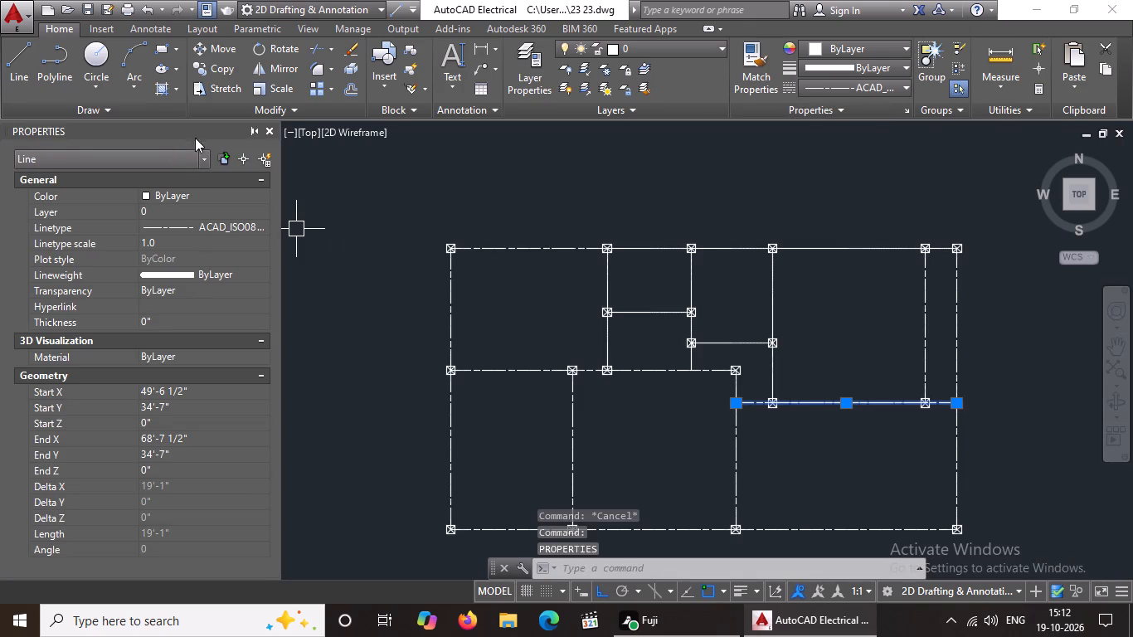
click(271, 126)
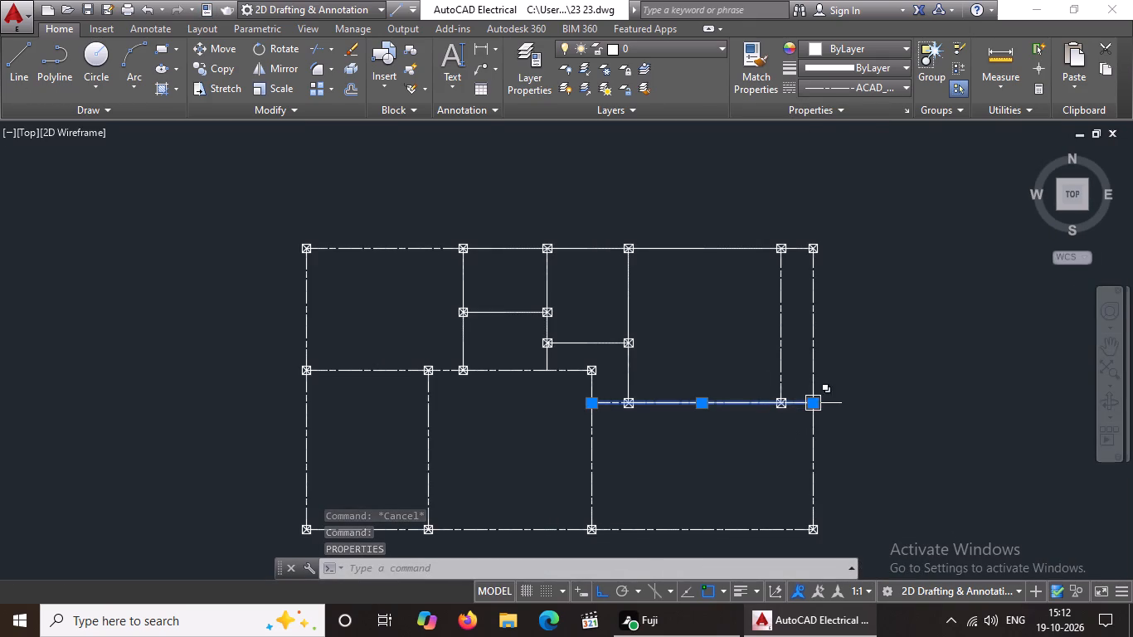
click(867, 357)
click(867, 357)
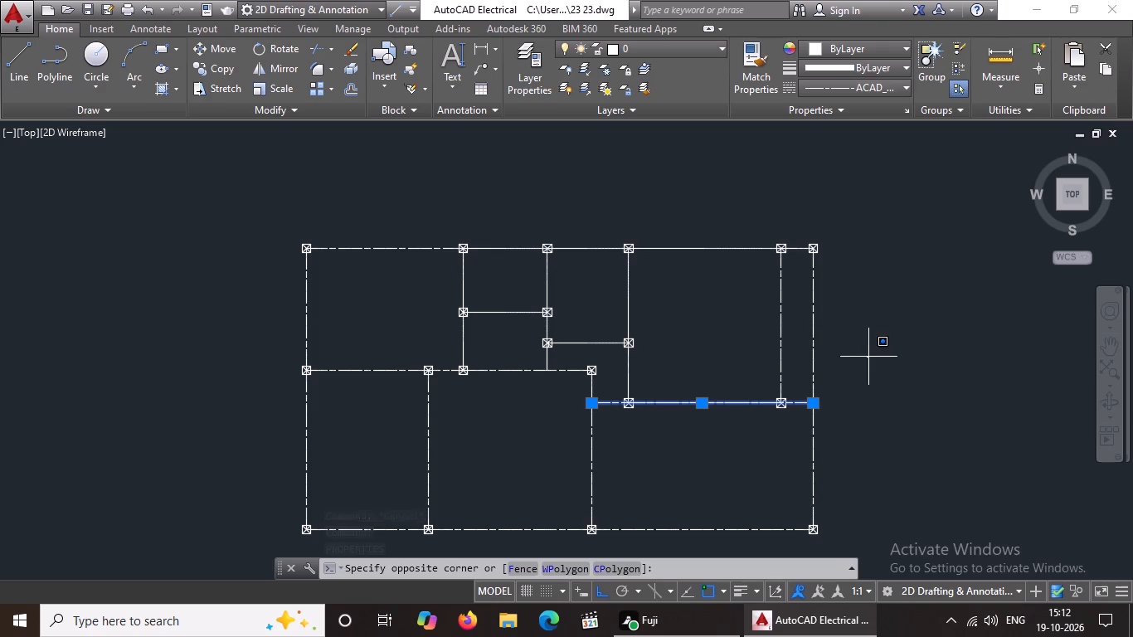
key(Escape)
key(Escape)
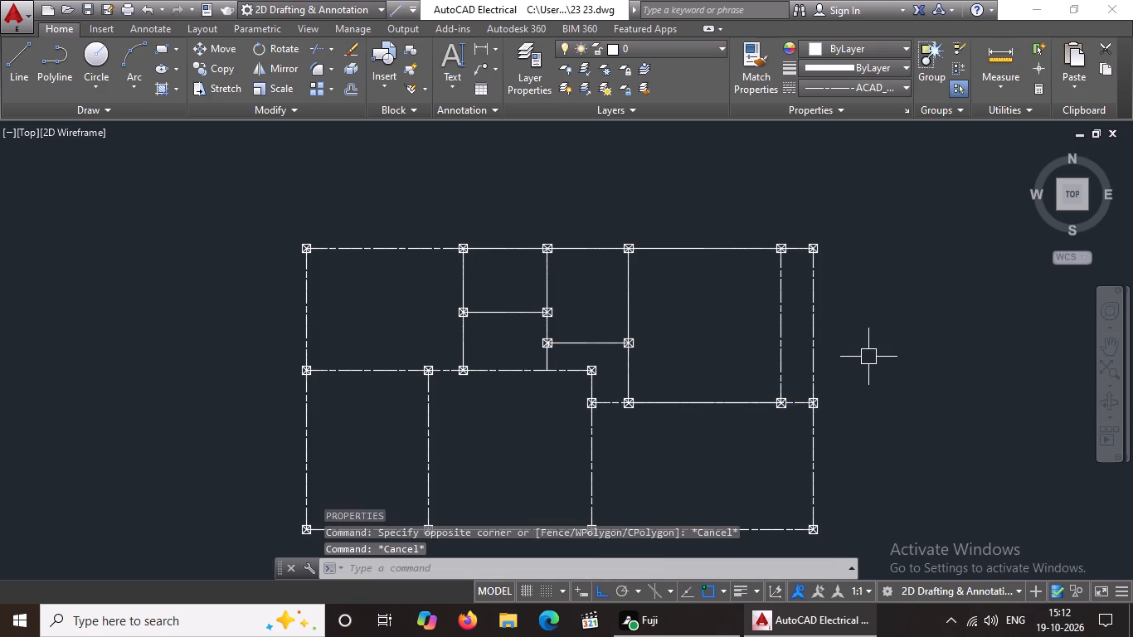
Erase both overlapping lines, one dashed and one continuous, along the south-east room's north centreline.
scroll(731, 412, up, 3)
click(714, 377)
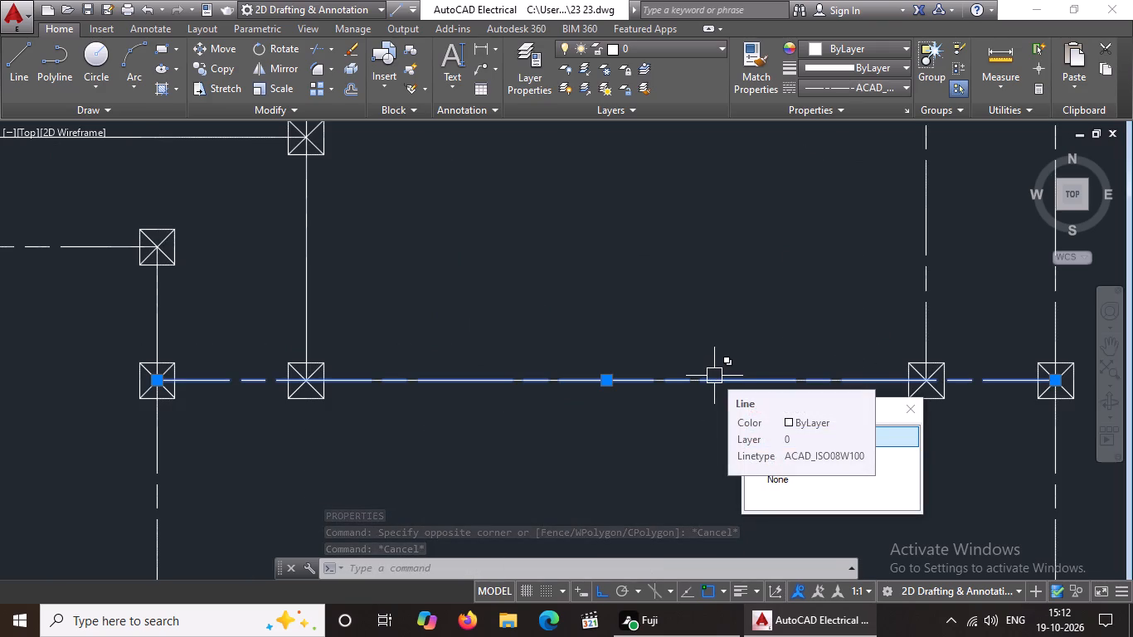
key(Delete)
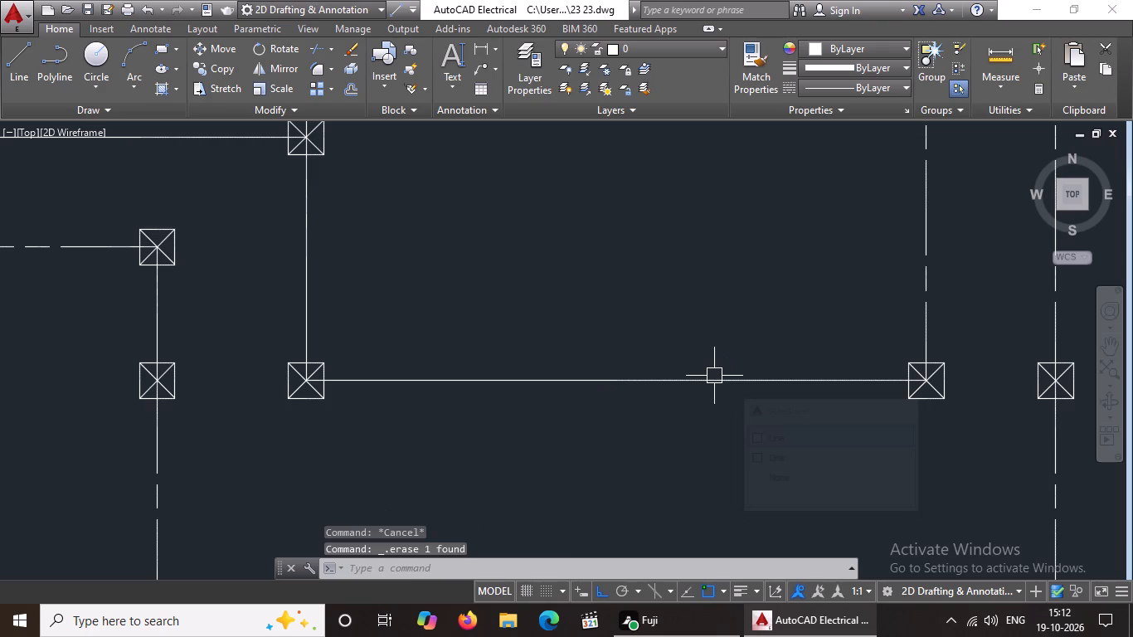
click(718, 385)
key(Delete)
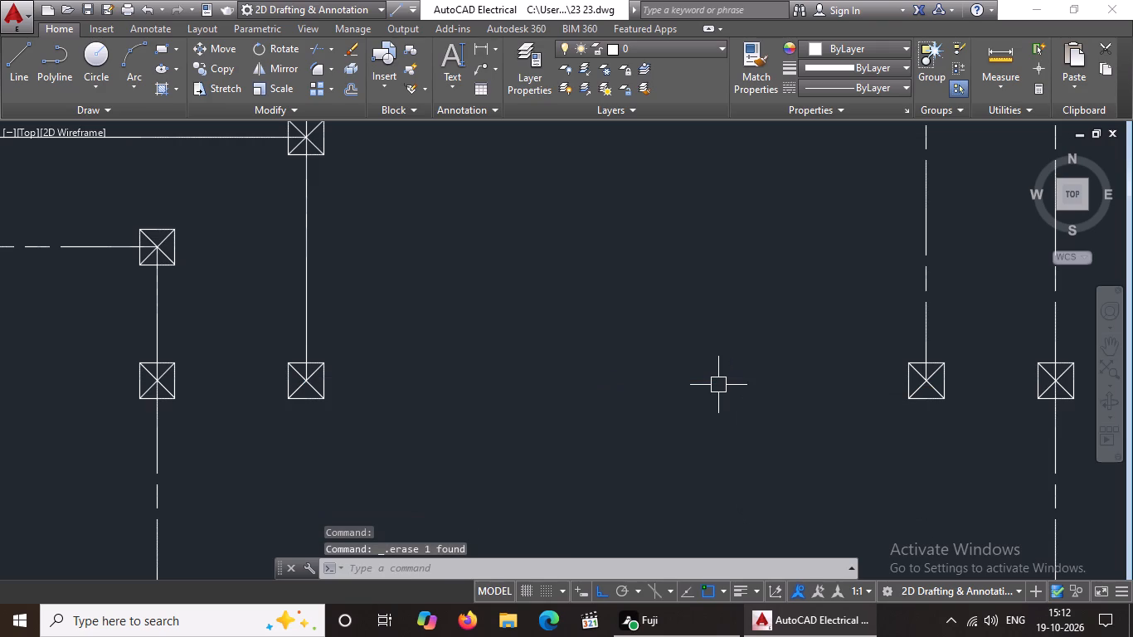
Erase the short vertical centreline between the two columns just north of the south-east room's west centreline.
scroll(718, 384, down, 2)
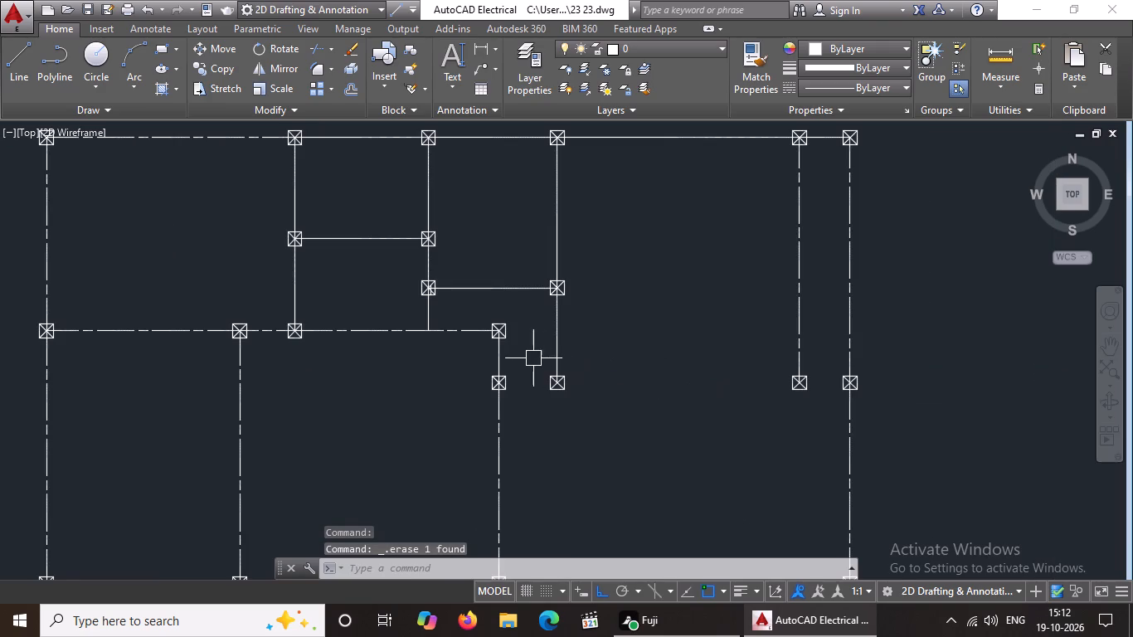
scroll(529, 358, up, 2)
click(442, 355)
key(Delete)
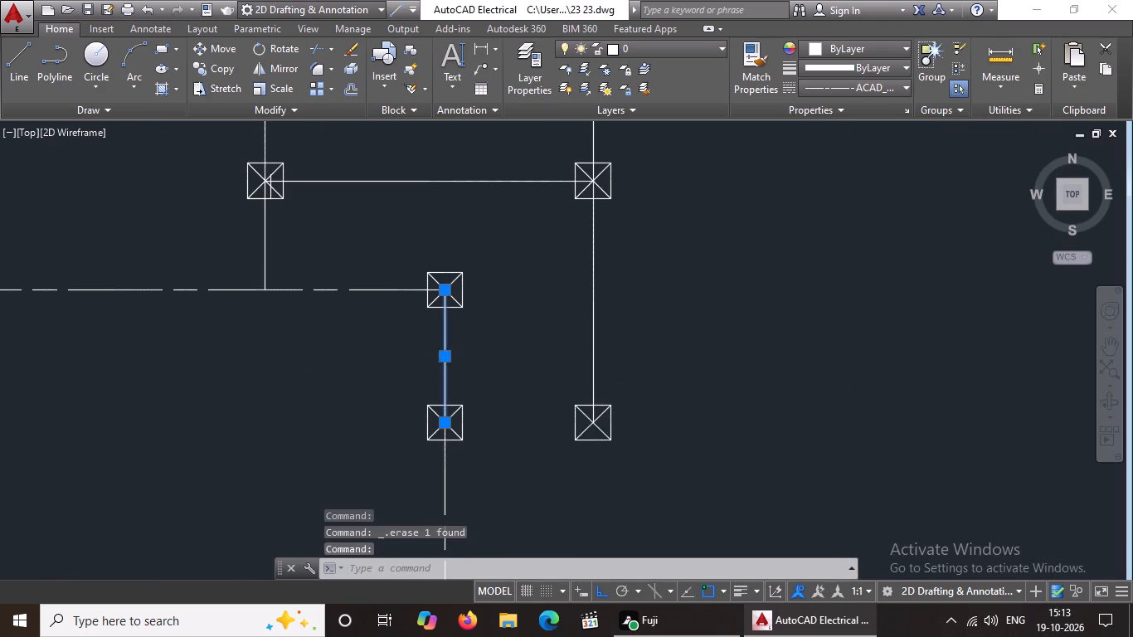
Extend the south-east room's dashed west centreline north through its corner column to the centre of the next column above.
scroll(442, 355, down, 3)
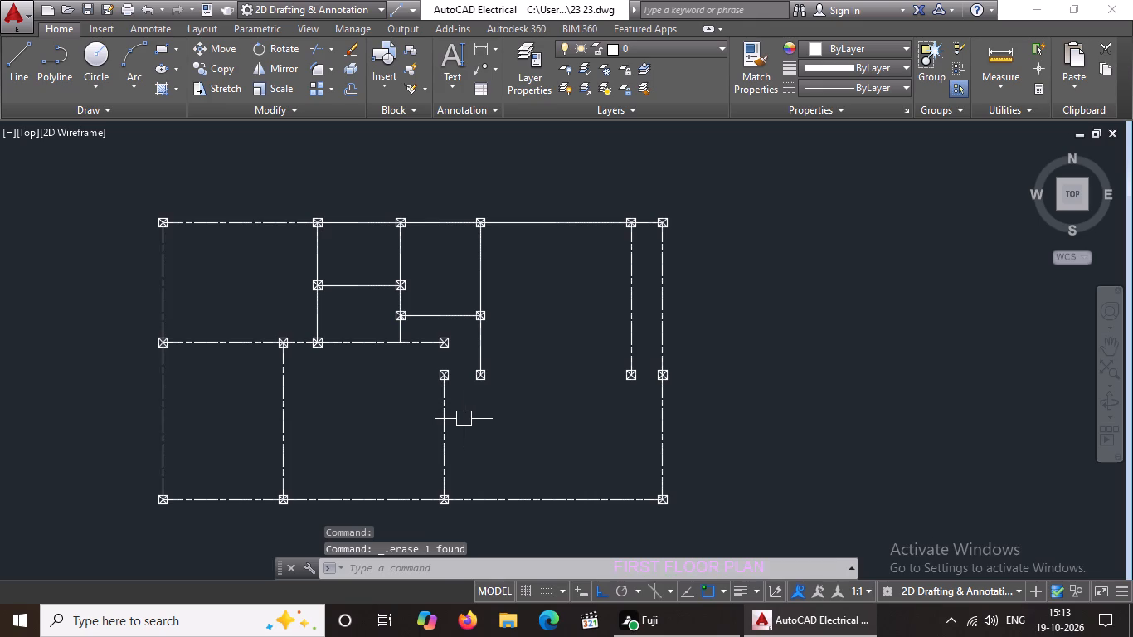
key(Escape)
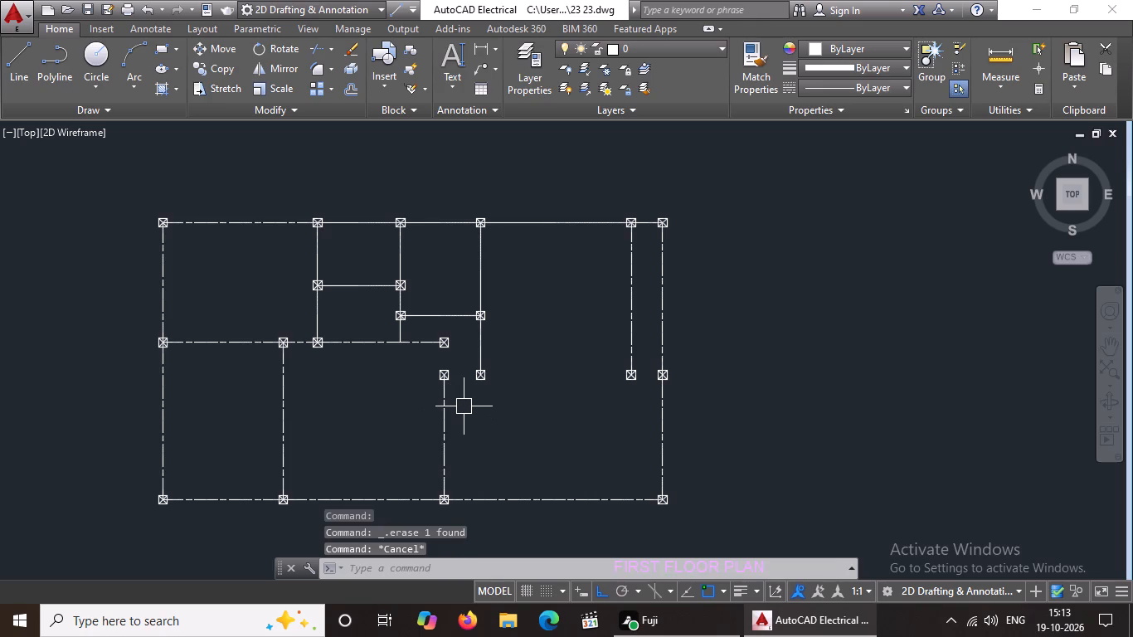
text(EX)
key(space)
key(space)
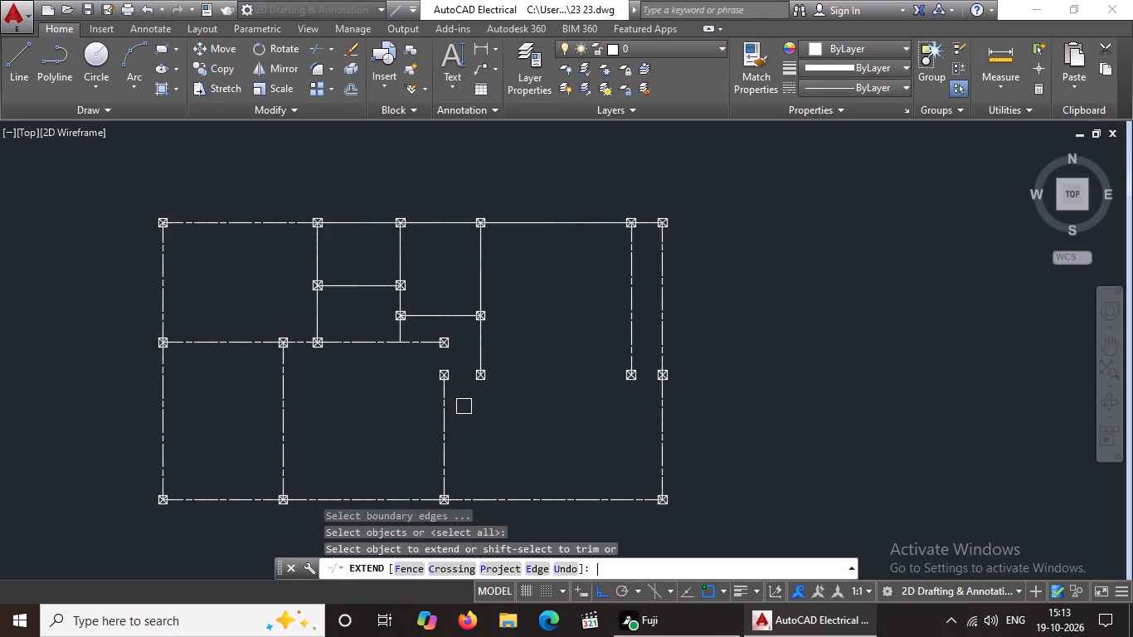
scroll(435, 392, up, 2)
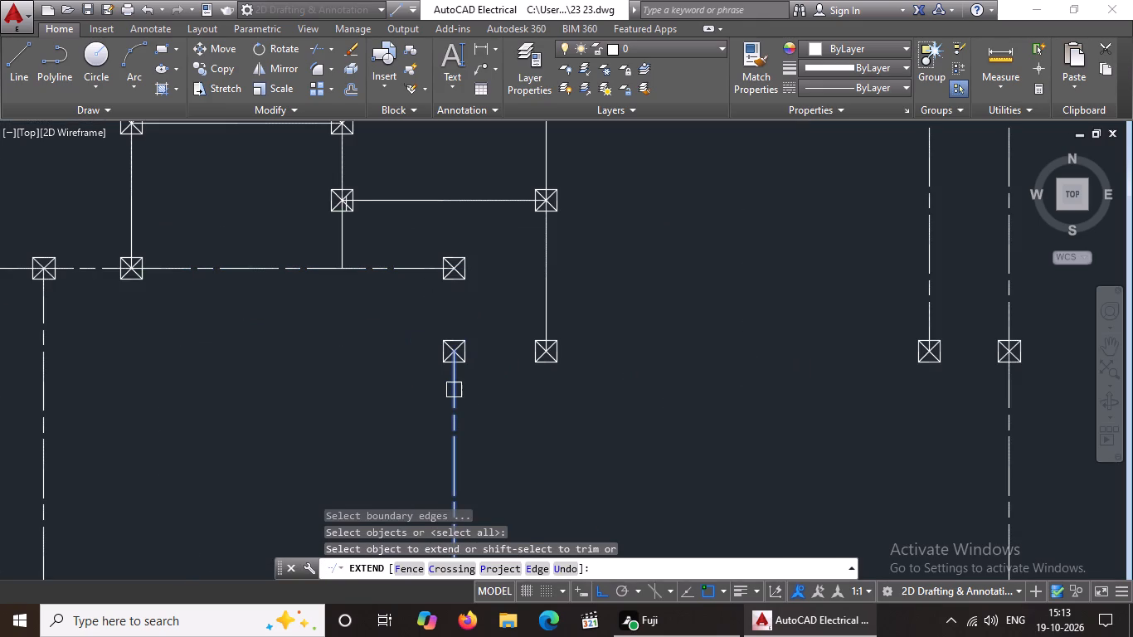
click(453, 391)
click(453, 361)
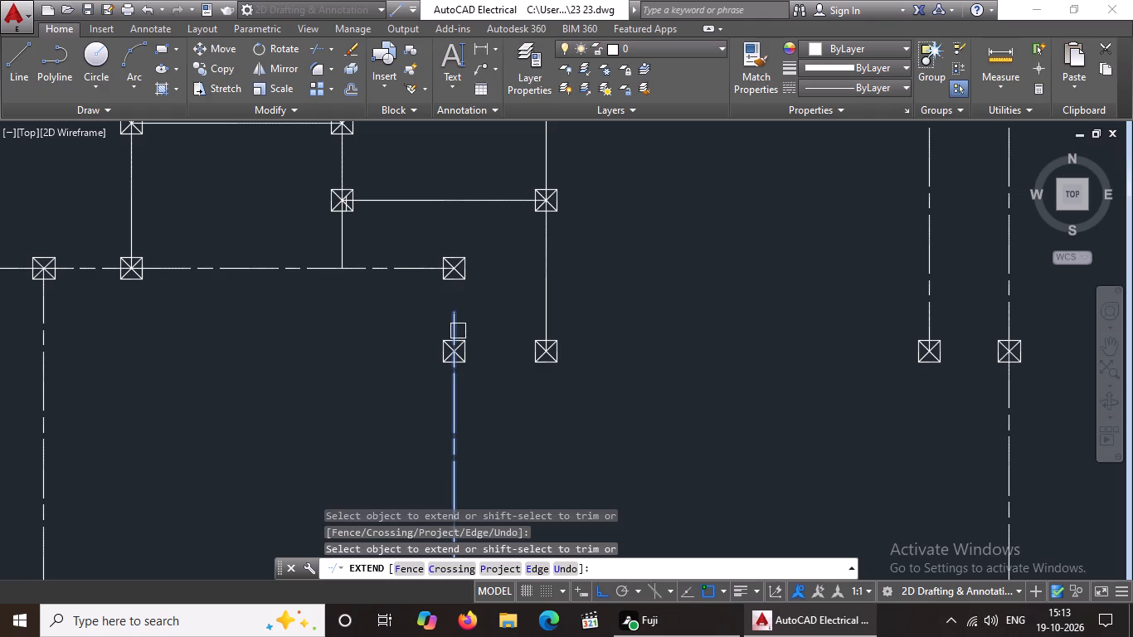
click(455, 334)
click(455, 315)
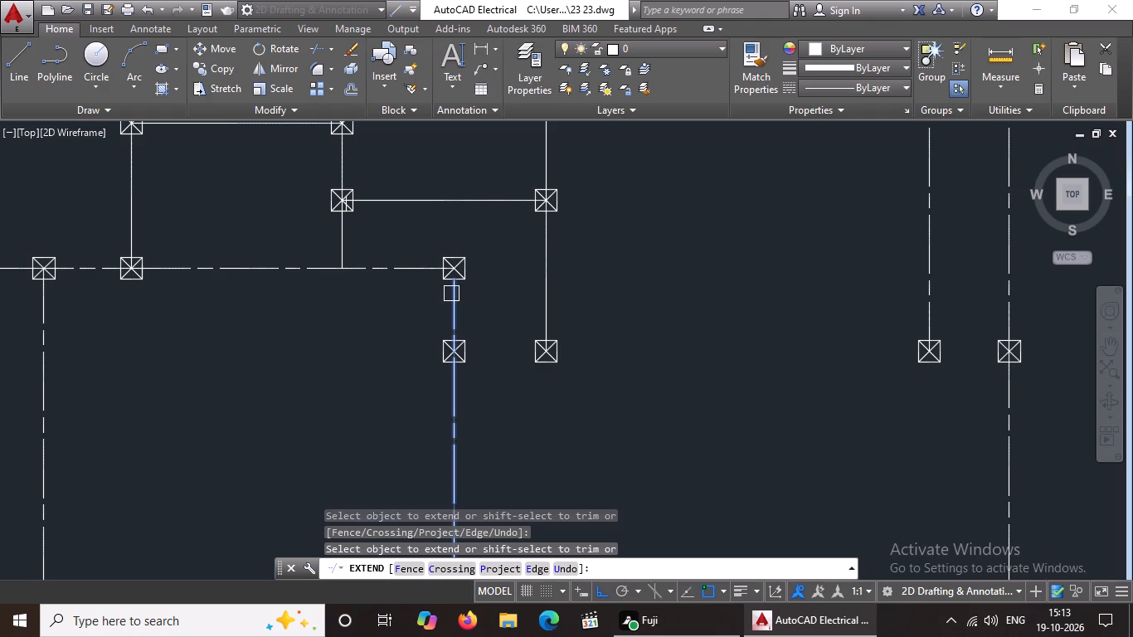
click(451, 294)
click(454, 309)
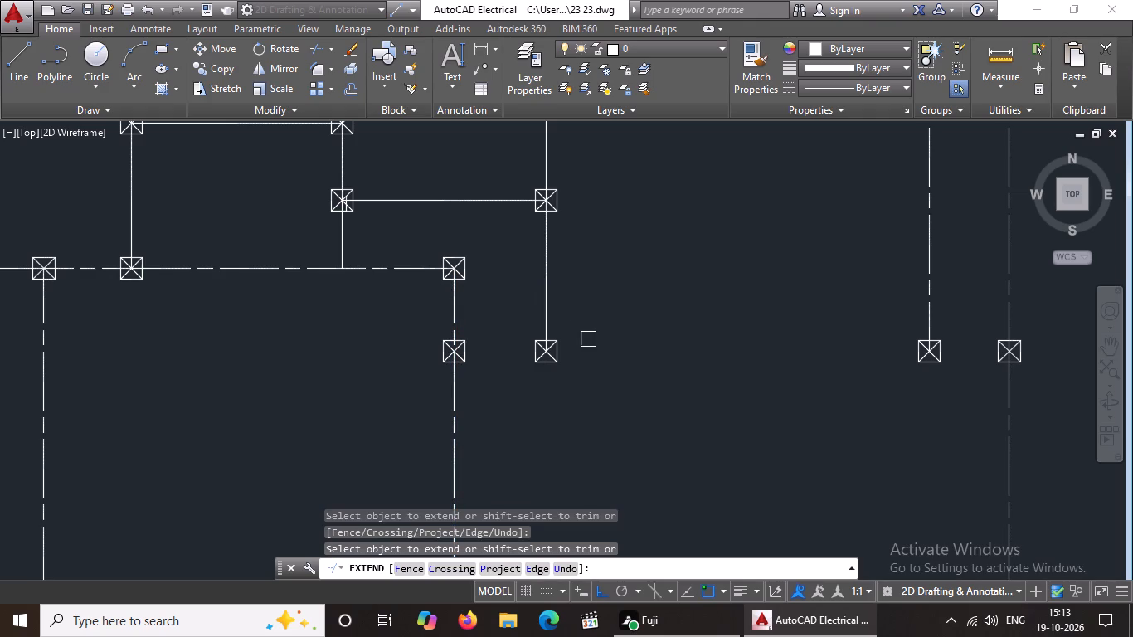
key(Escape)
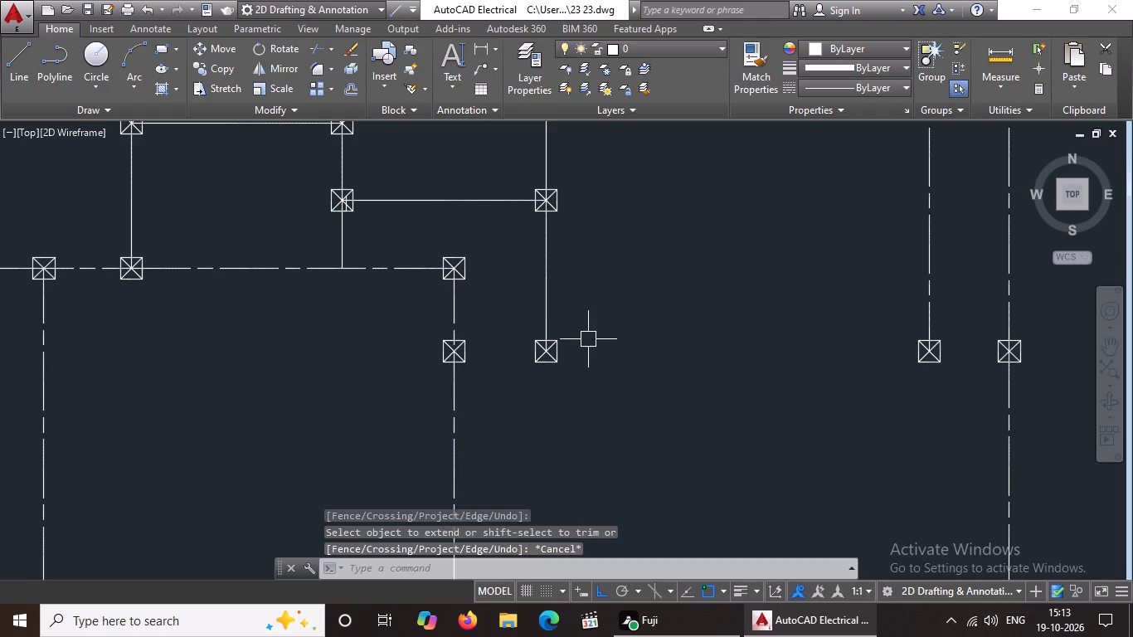
Draw a single line along the south-east room's north side, from its north-west column centre to the column centre on the east outer centreline.
scroll(569, 315, down, 2)
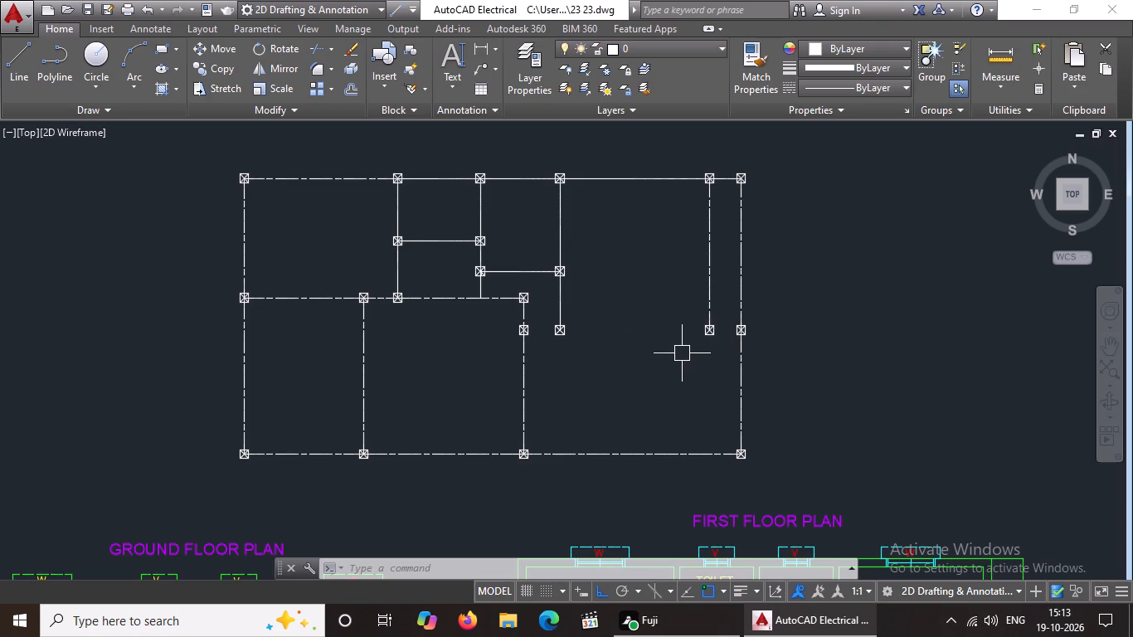
click(26, 72)
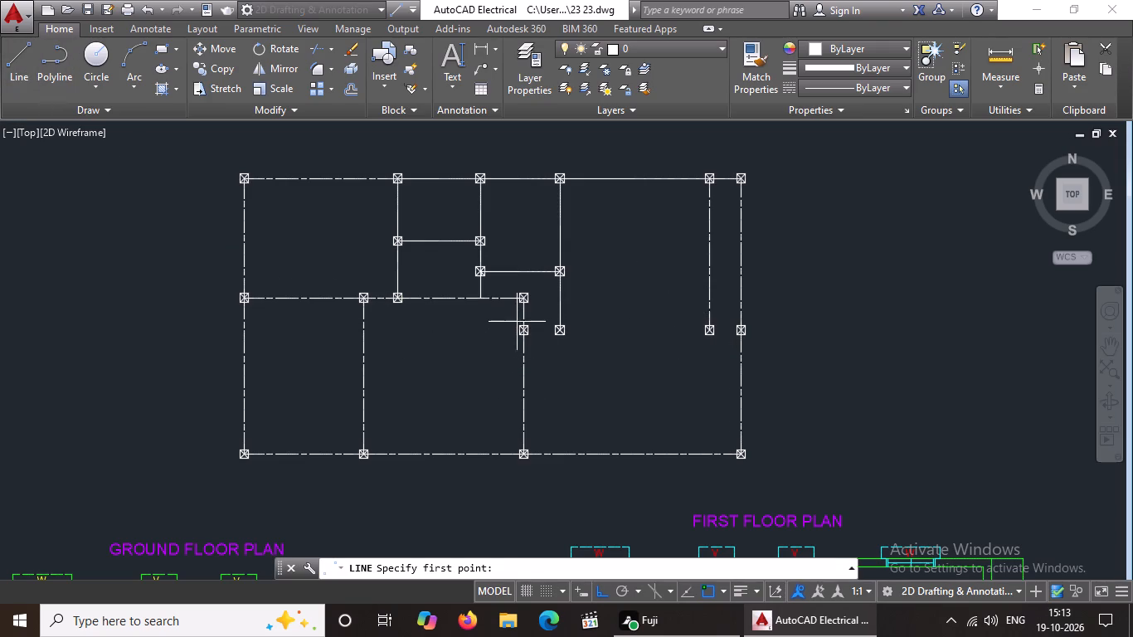
scroll(523, 333, up, 2)
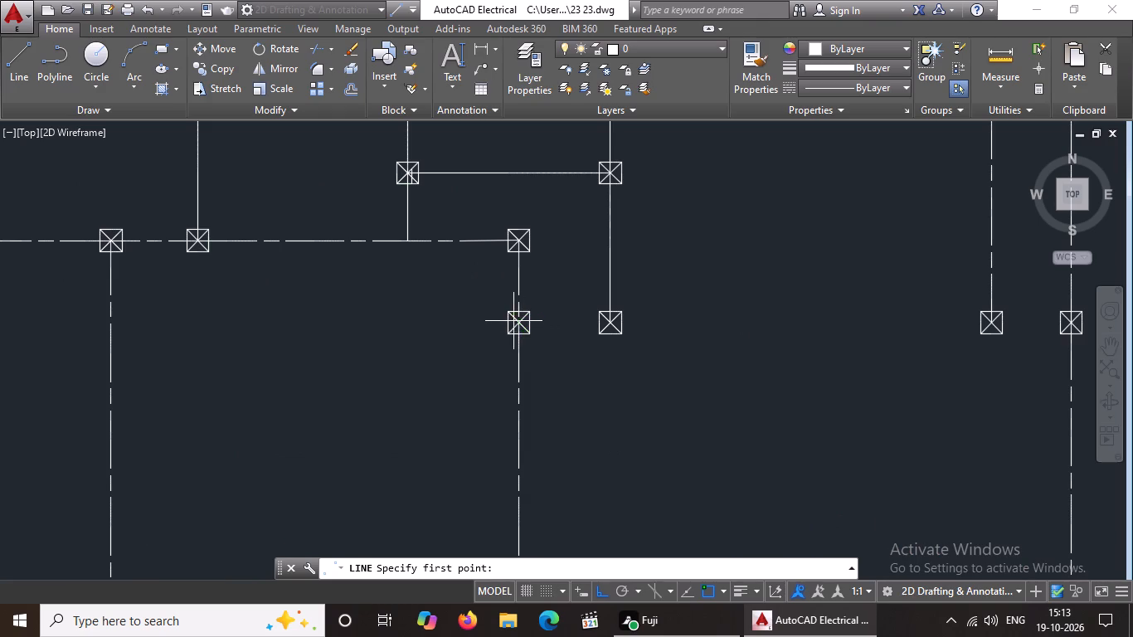
click(519, 325)
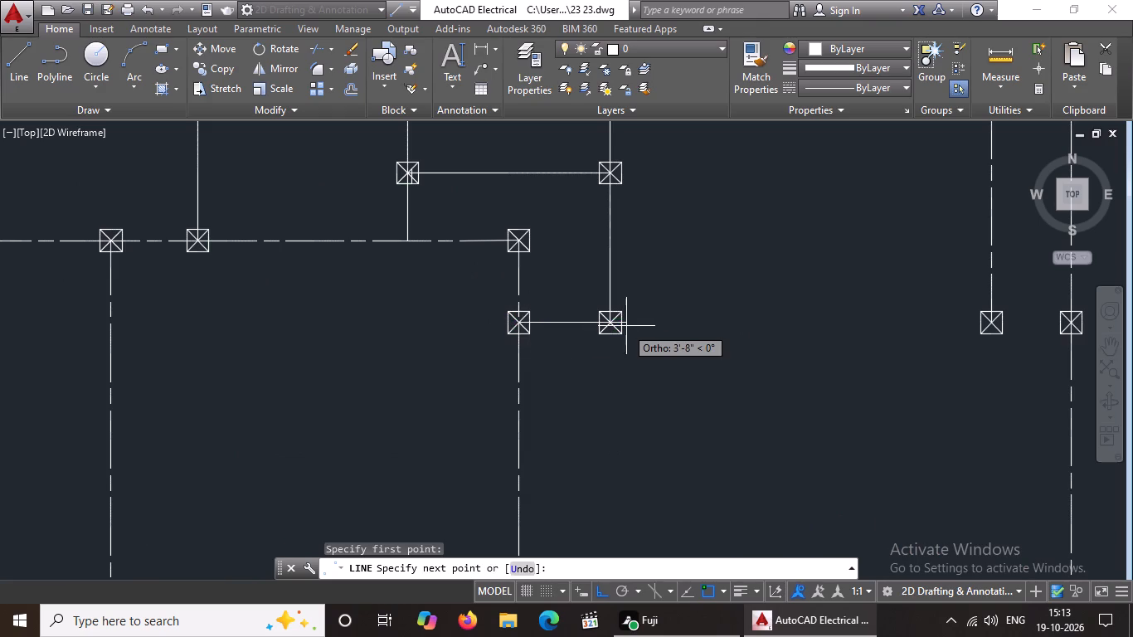
scroll(626, 326, down, 2)
scroll(811, 334, up, 1)
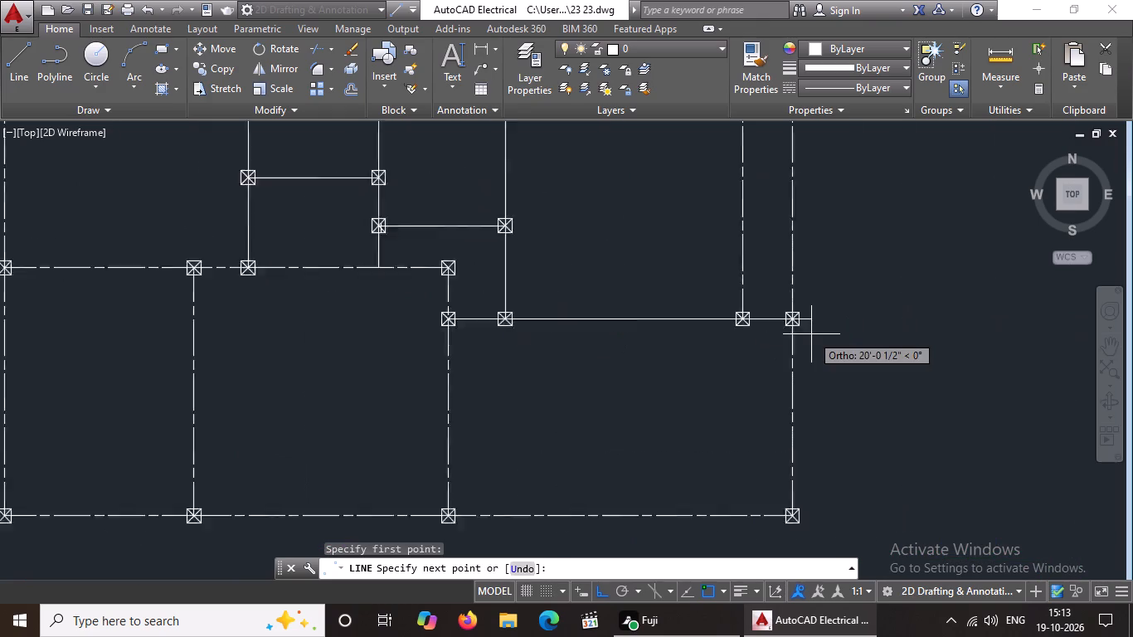
scroll(811, 334, up, 1)
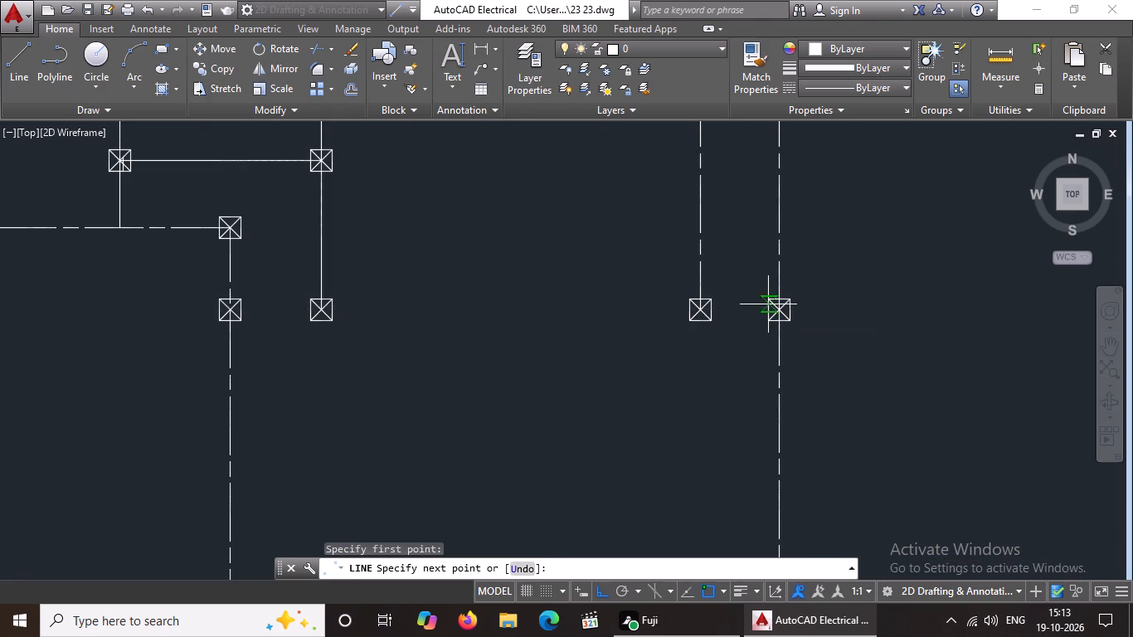
scroll(771, 304, up, 2)
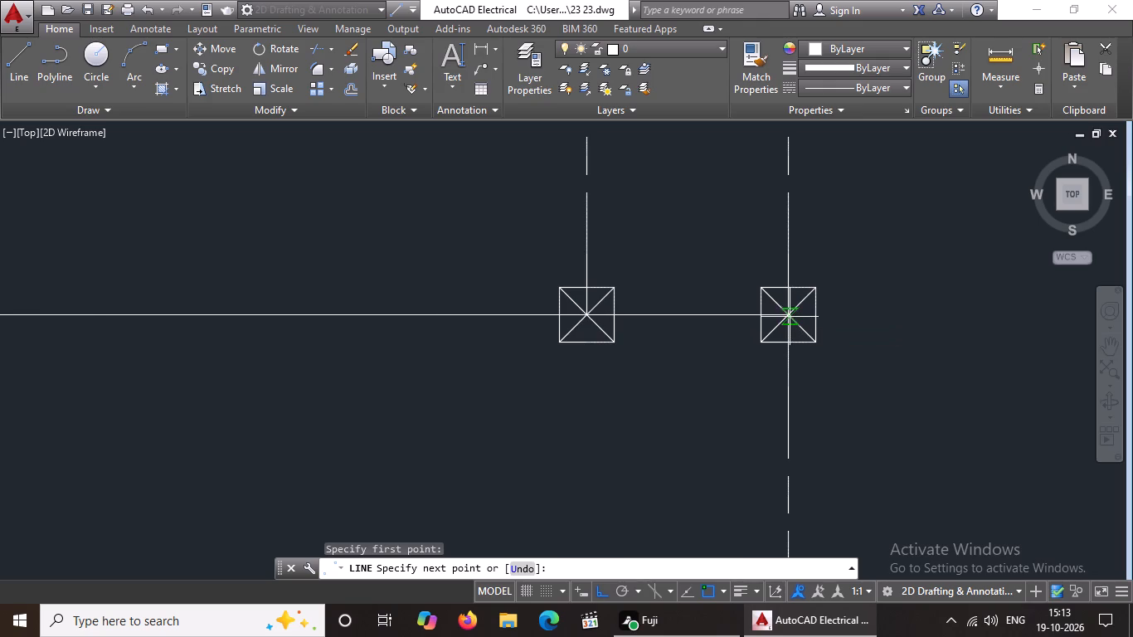
scroll(790, 317, up, 3)
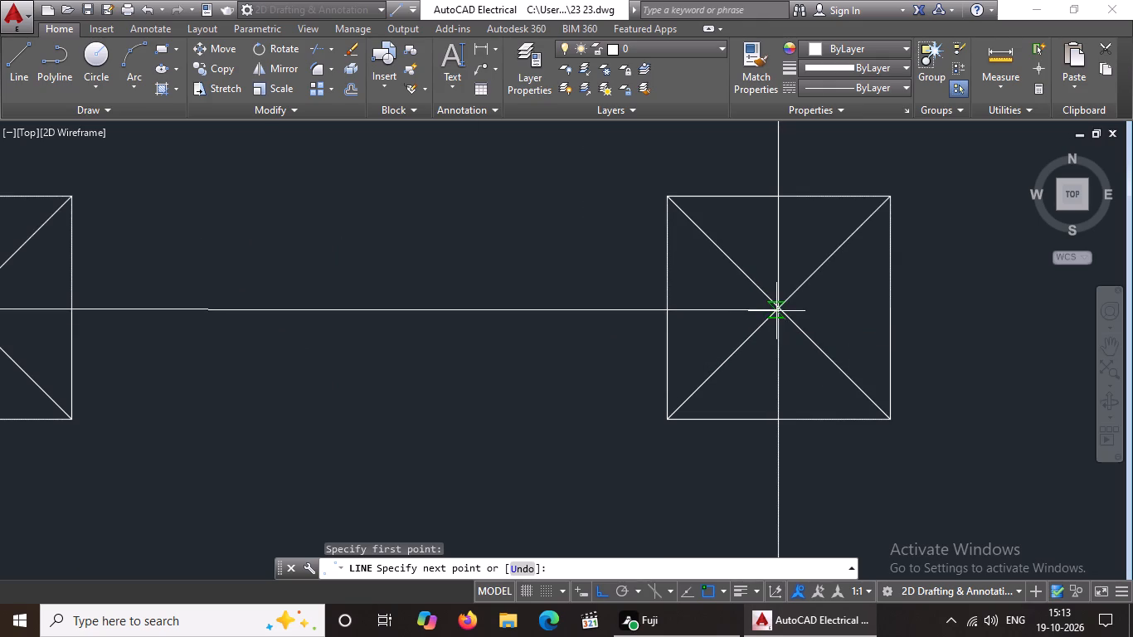
click(779, 307)
scroll(860, 318, down, 3)
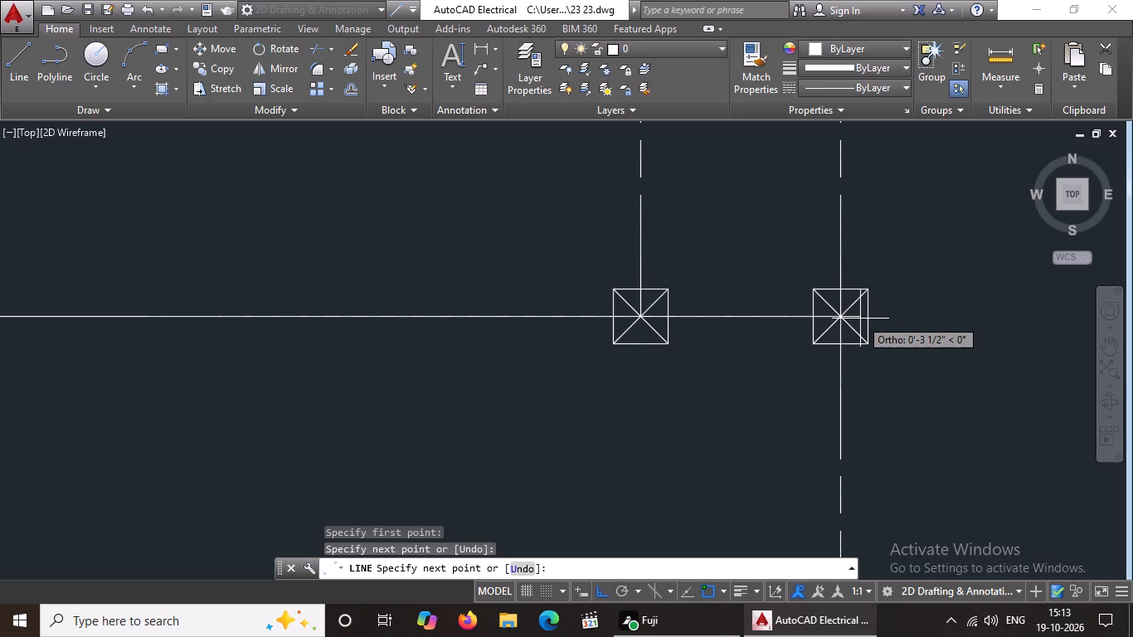
key(Escape)
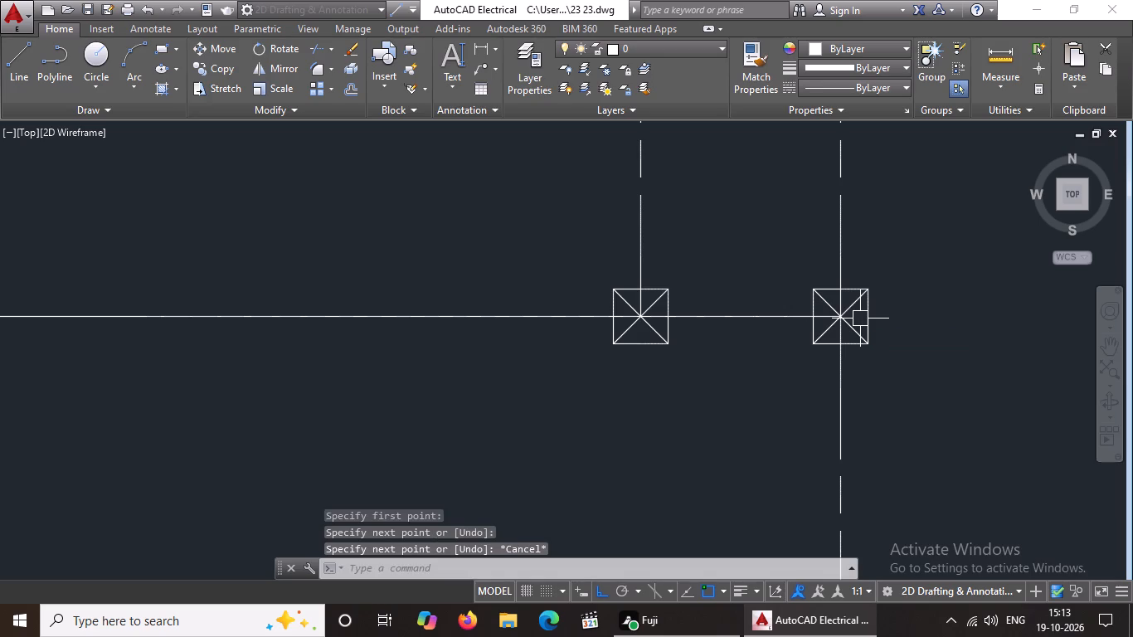
Apply the ACAD_ISO08W100 linetype to the new north centreline of the south-east room and deselect it.
scroll(807, 343, down, 2)
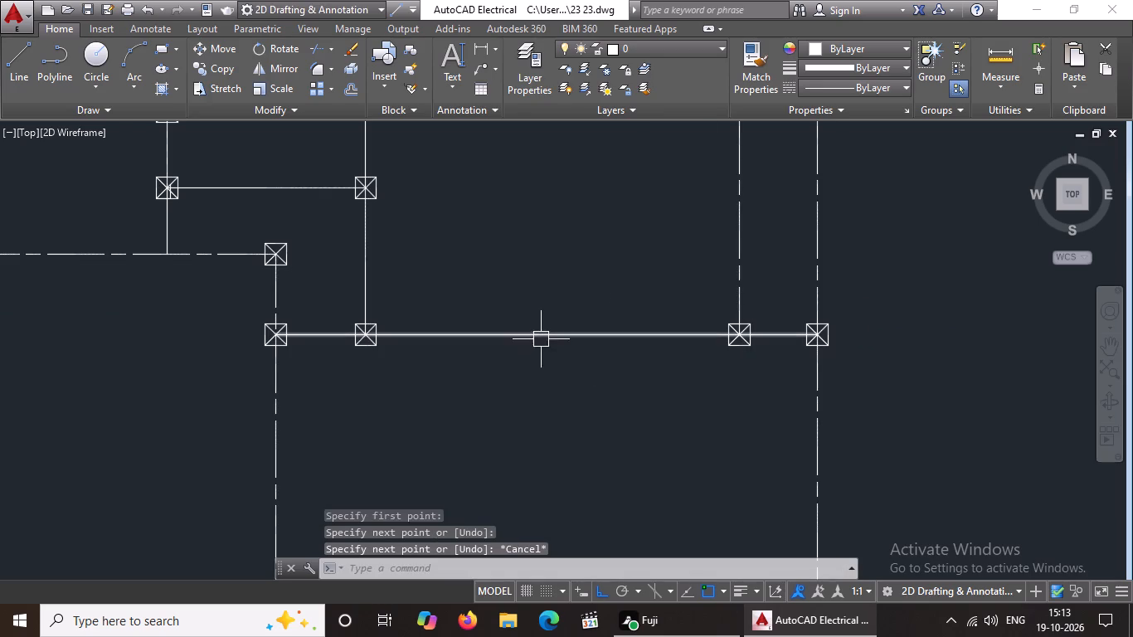
click(541, 339)
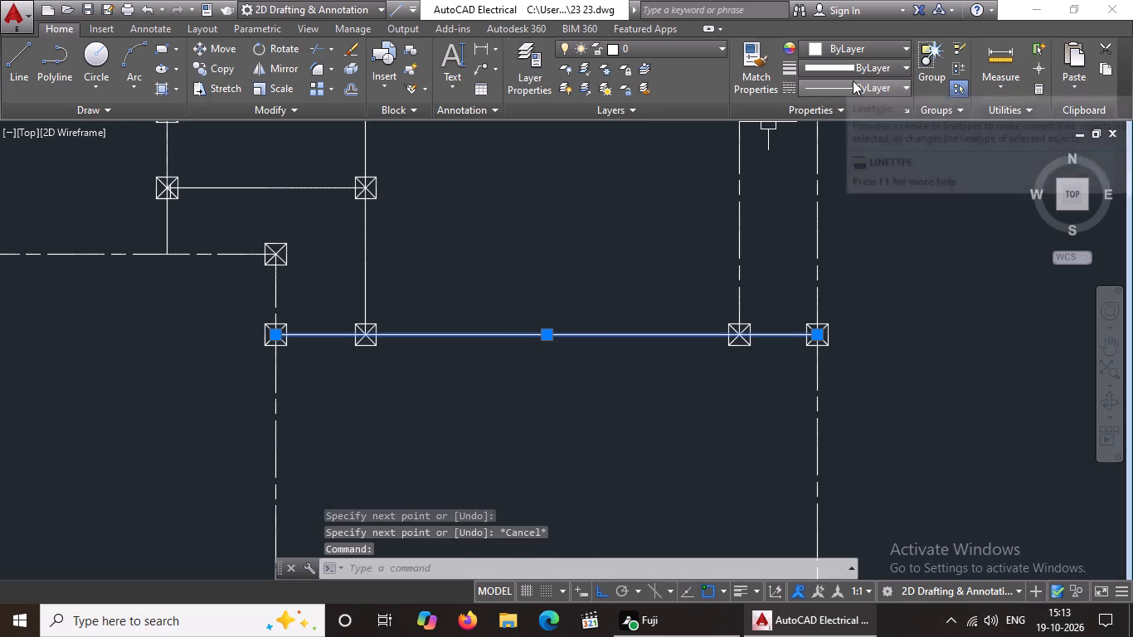
click(853, 80)
click(872, 168)
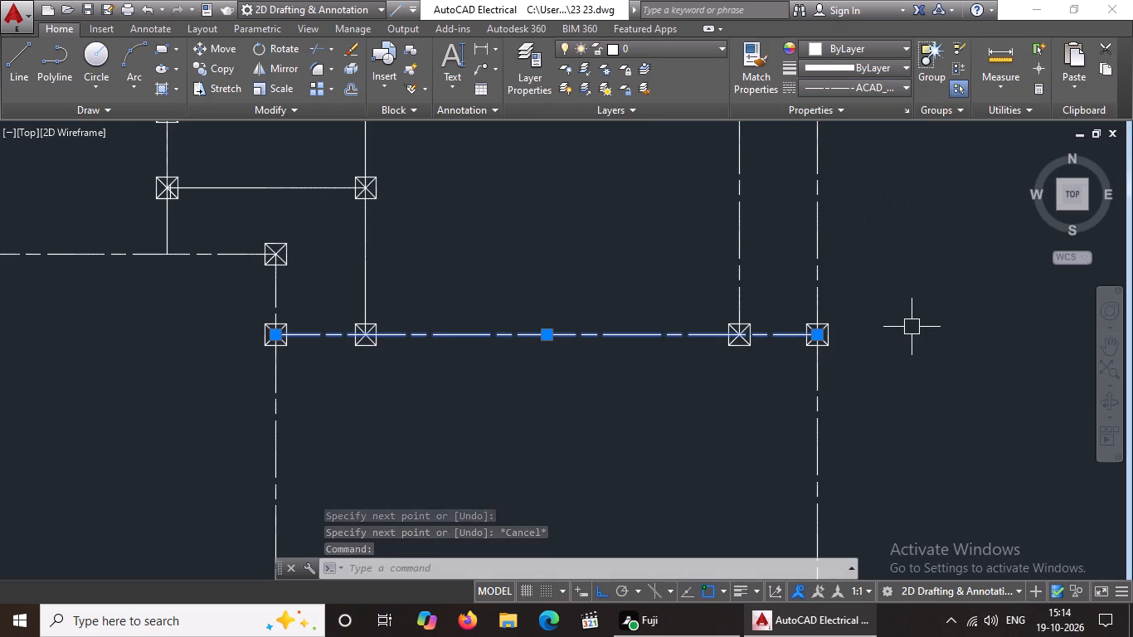
key(Escape)
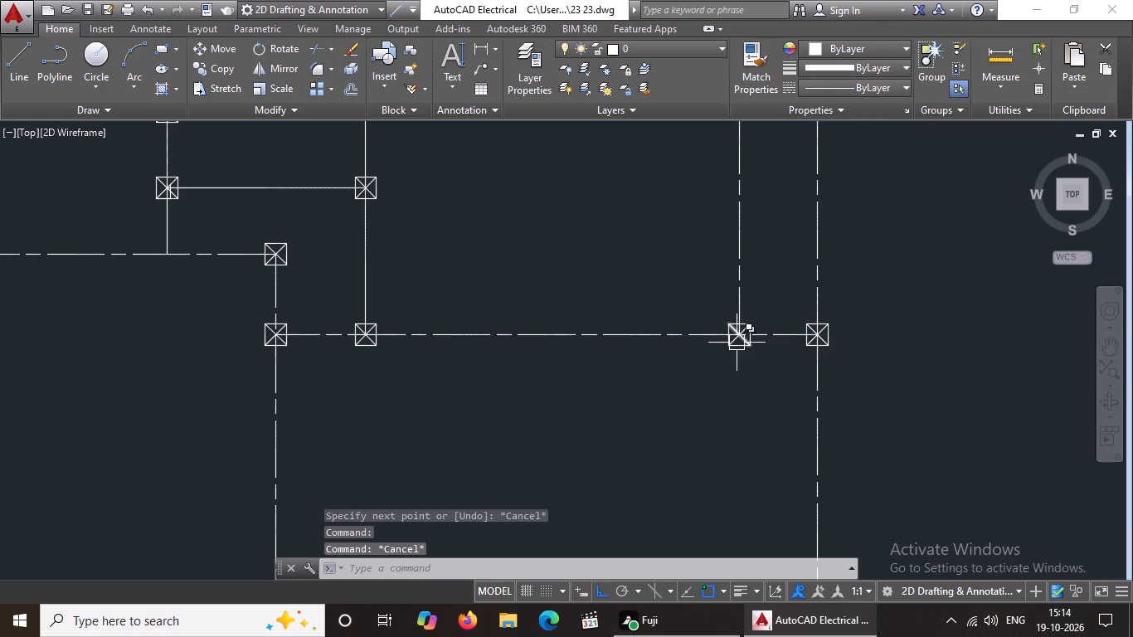
Reapply the ACAD_ISO08W100 linetype to the narrow north-east bay's short north centreline and deselect it.
scroll(695, 342, down, 4)
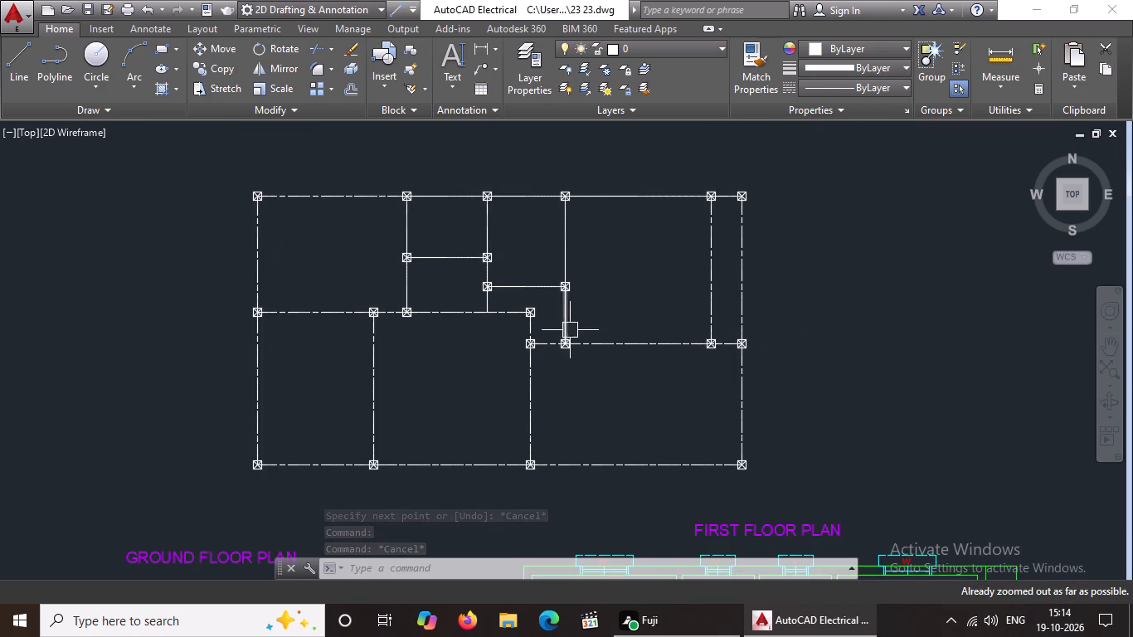
scroll(615, 192, up, 2)
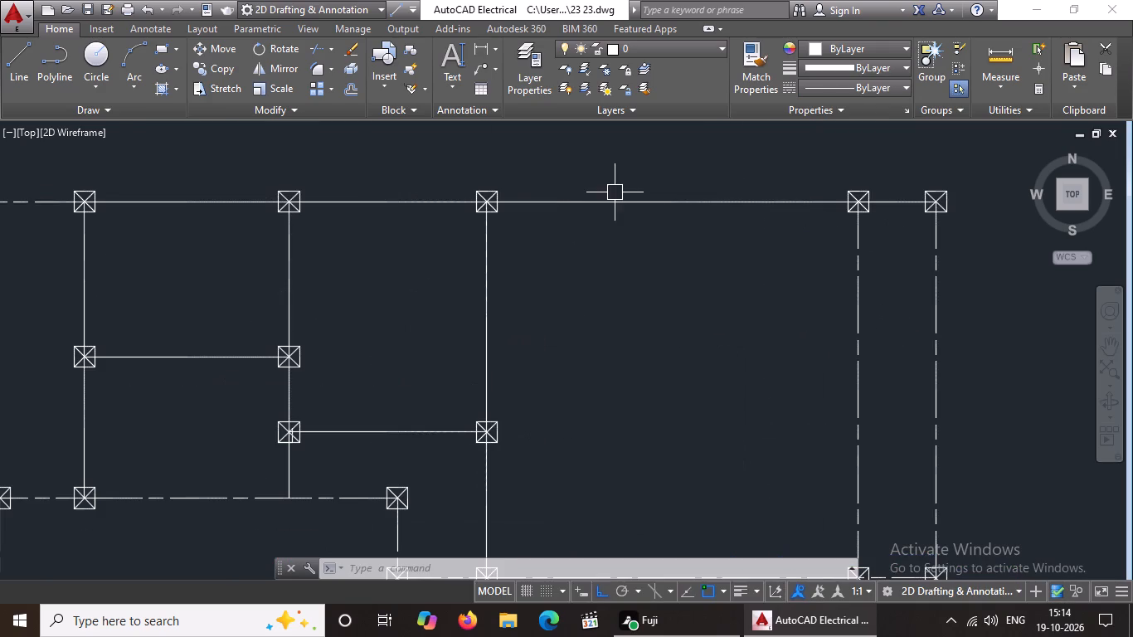
click(647, 204)
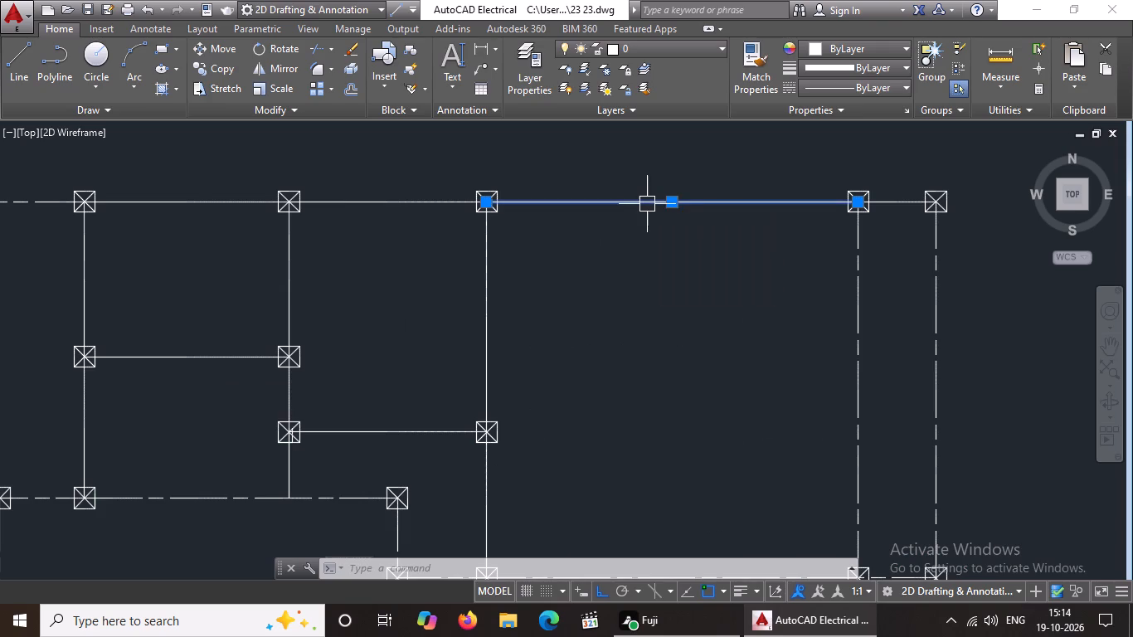
scroll(801, 198, down, 2)
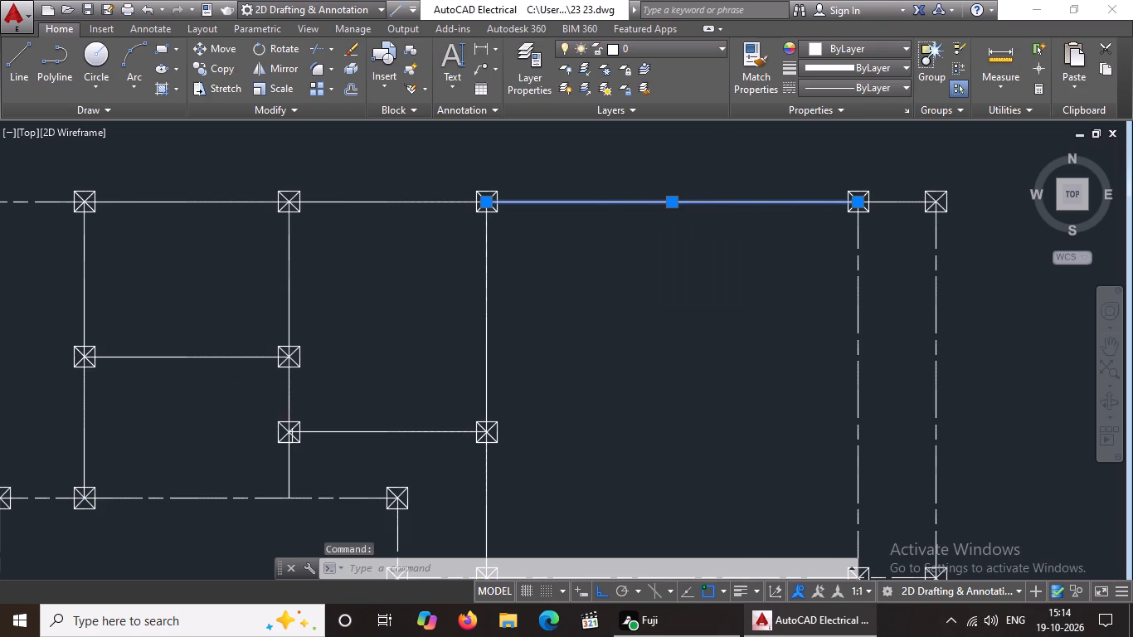
scroll(858, 212, up, 3)
click(842, 167)
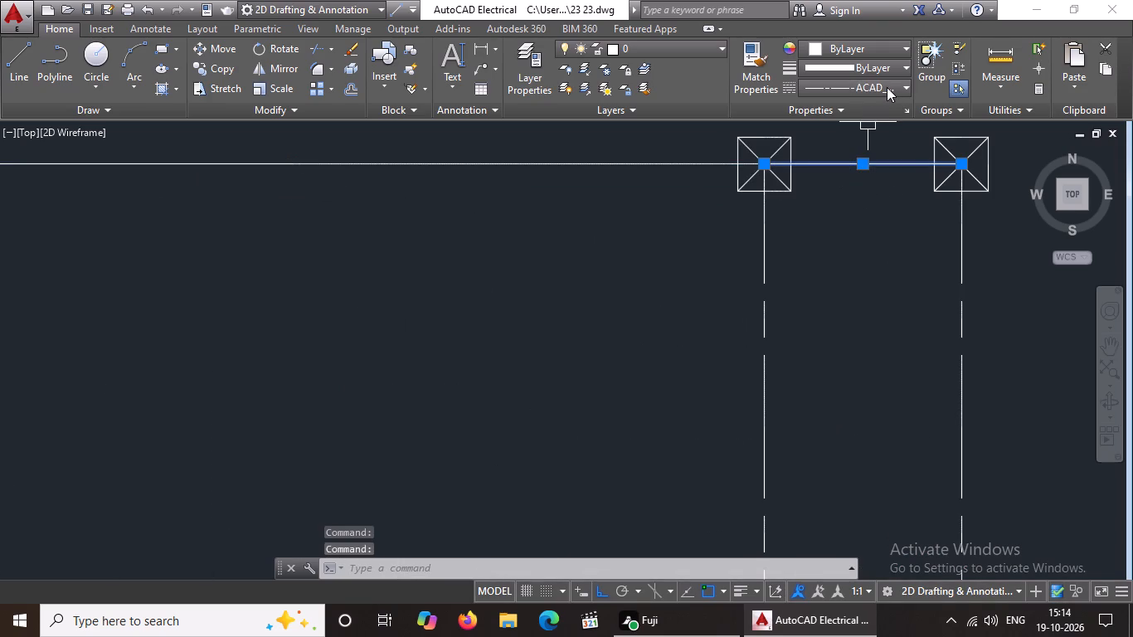
click(887, 87)
click(850, 164)
scroll(878, 257, down, 3)
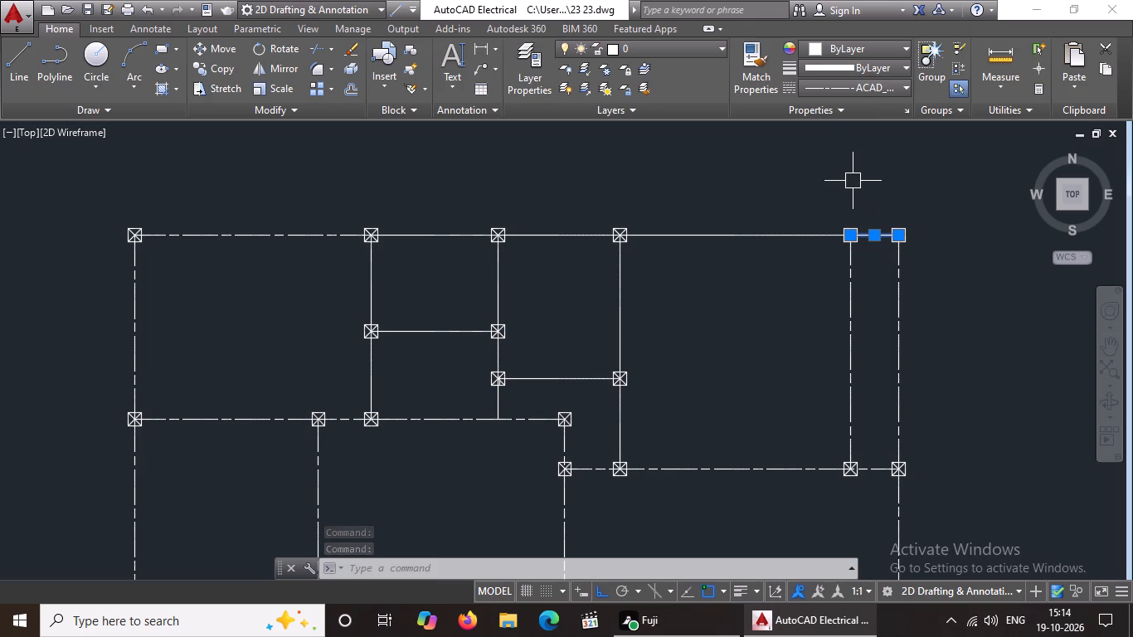
key(Escape)
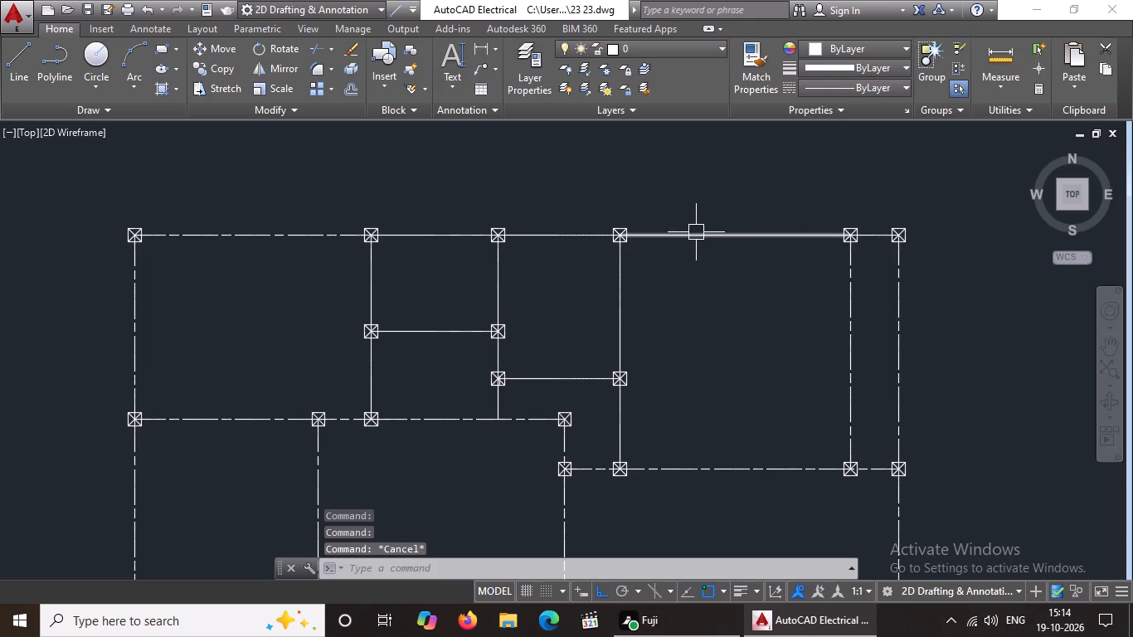
Apply the ACAD_ISO08W100 linetype to the three remaining solid segments of the north outer centreline, deselecting each one.
click(698, 236)
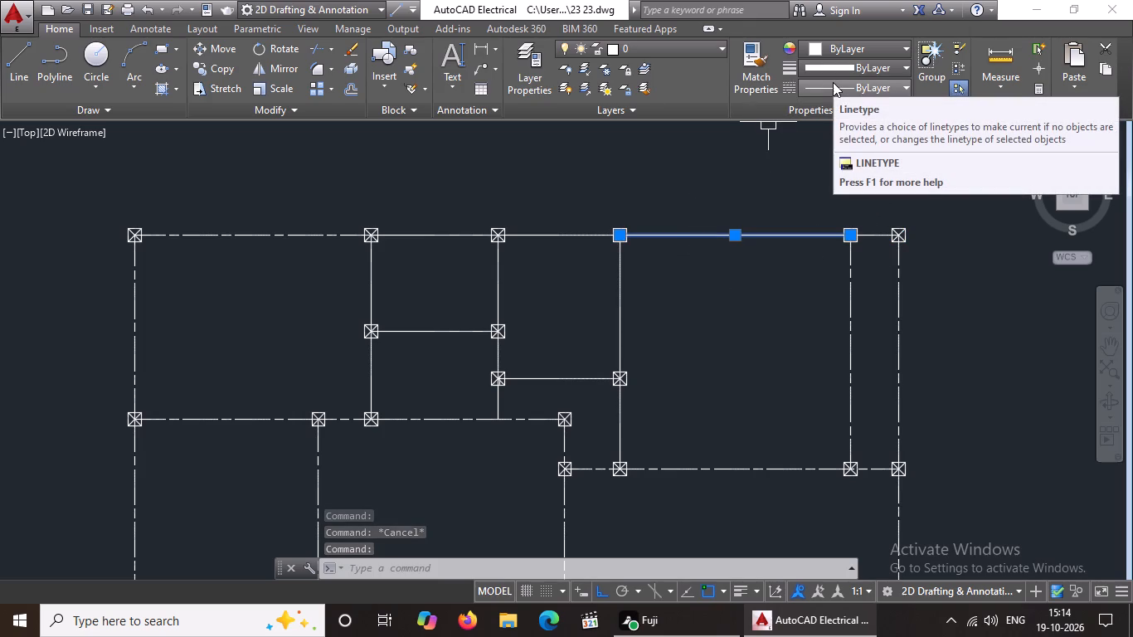
click(834, 82)
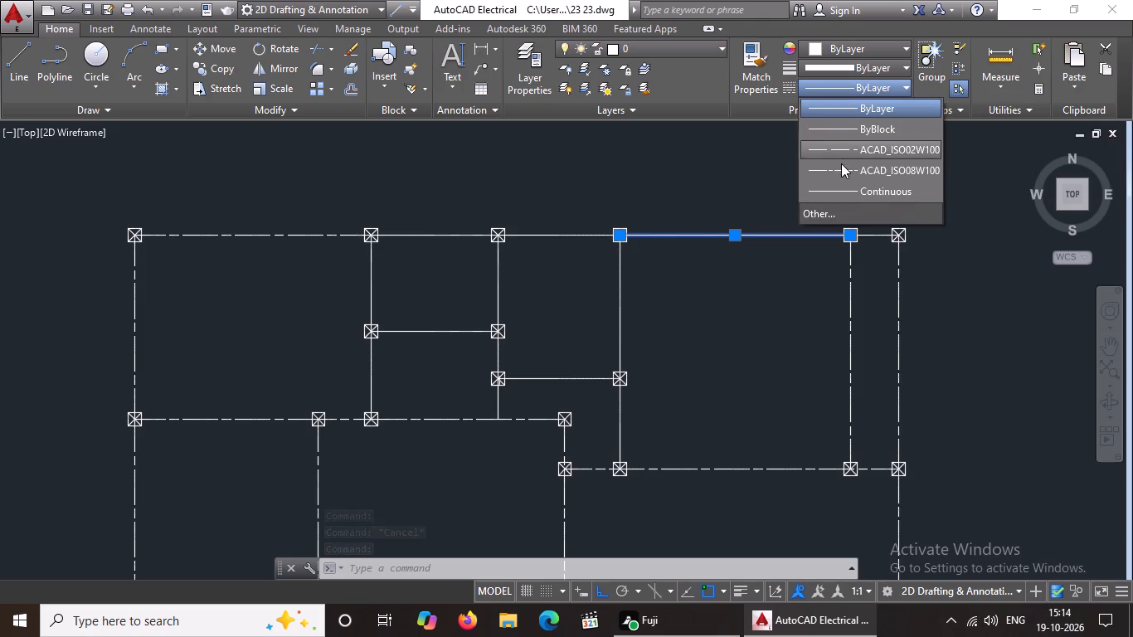
click(841, 168)
key(Escape)
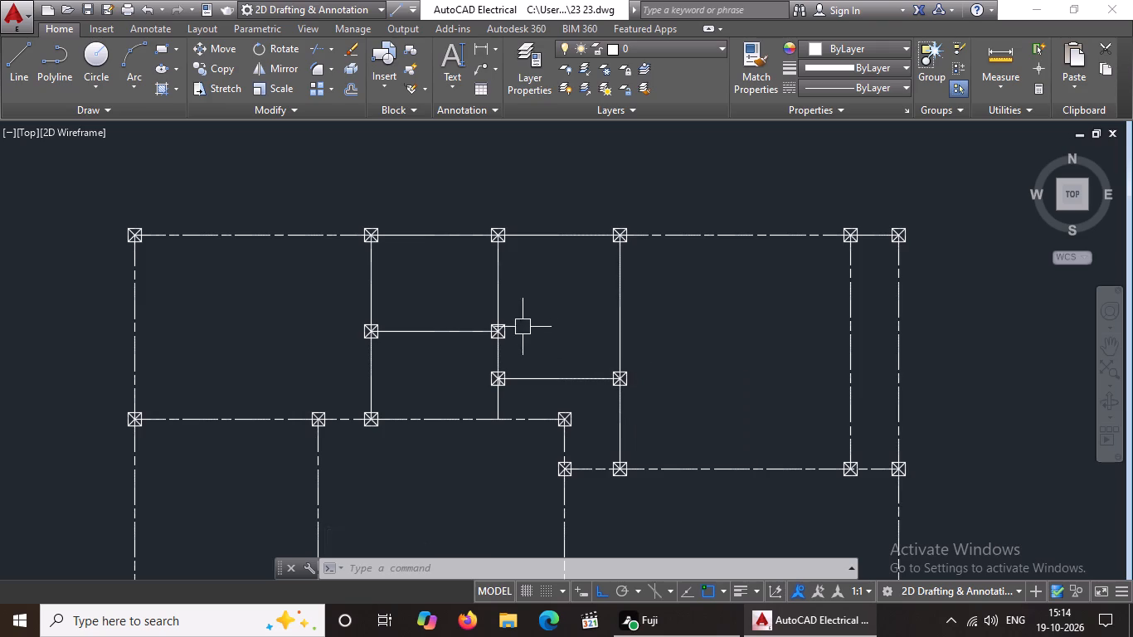
click(534, 233)
click(864, 82)
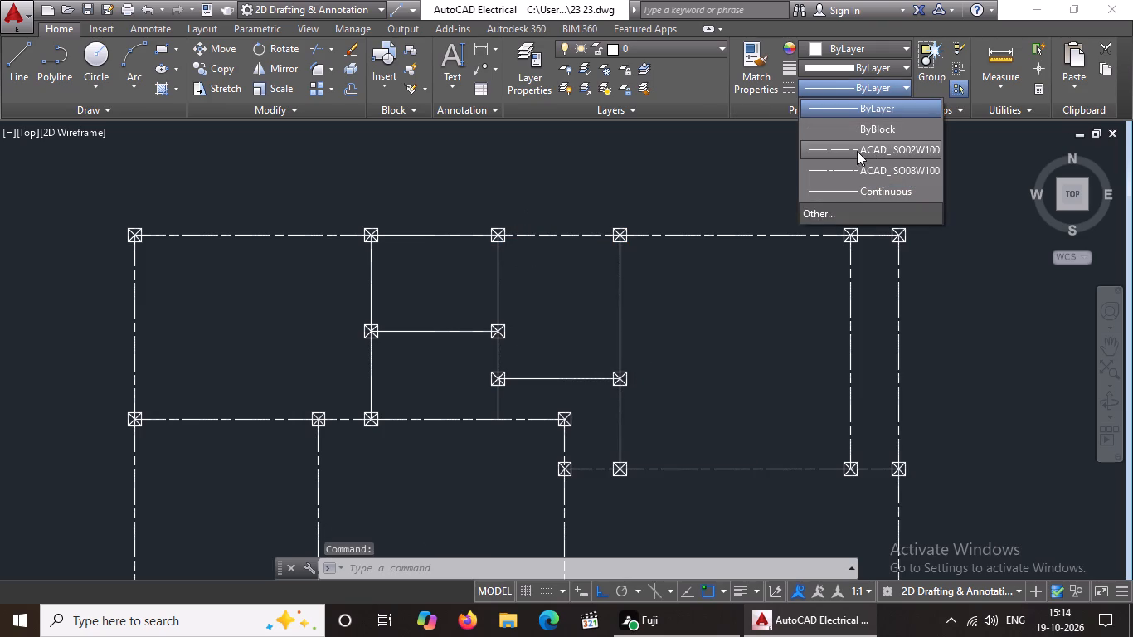
click(852, 170)
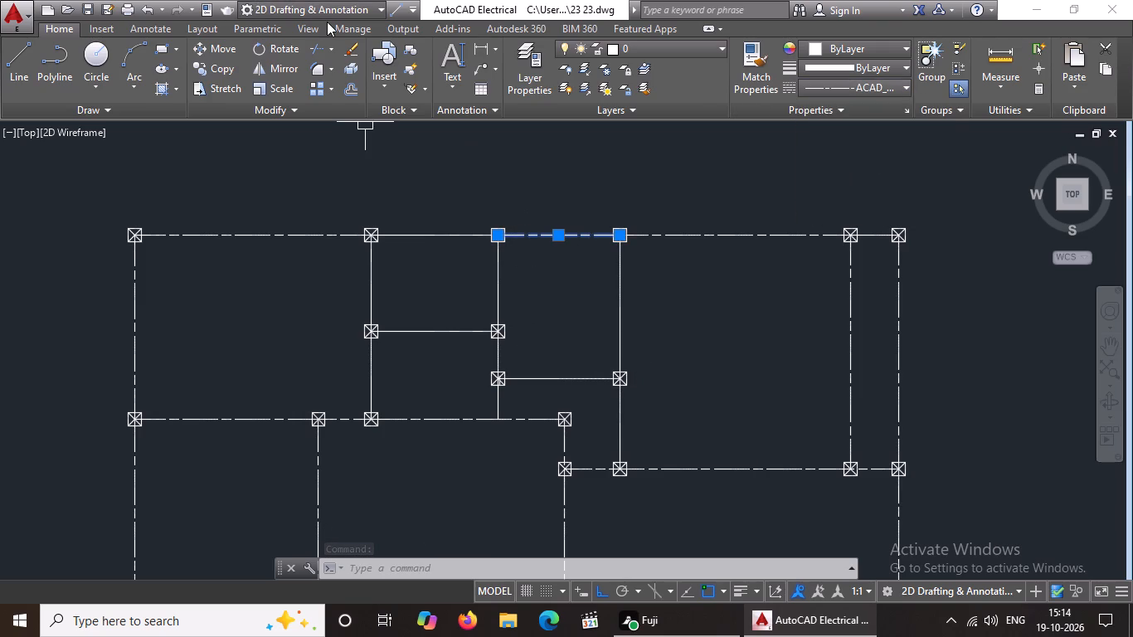
key(Escape)
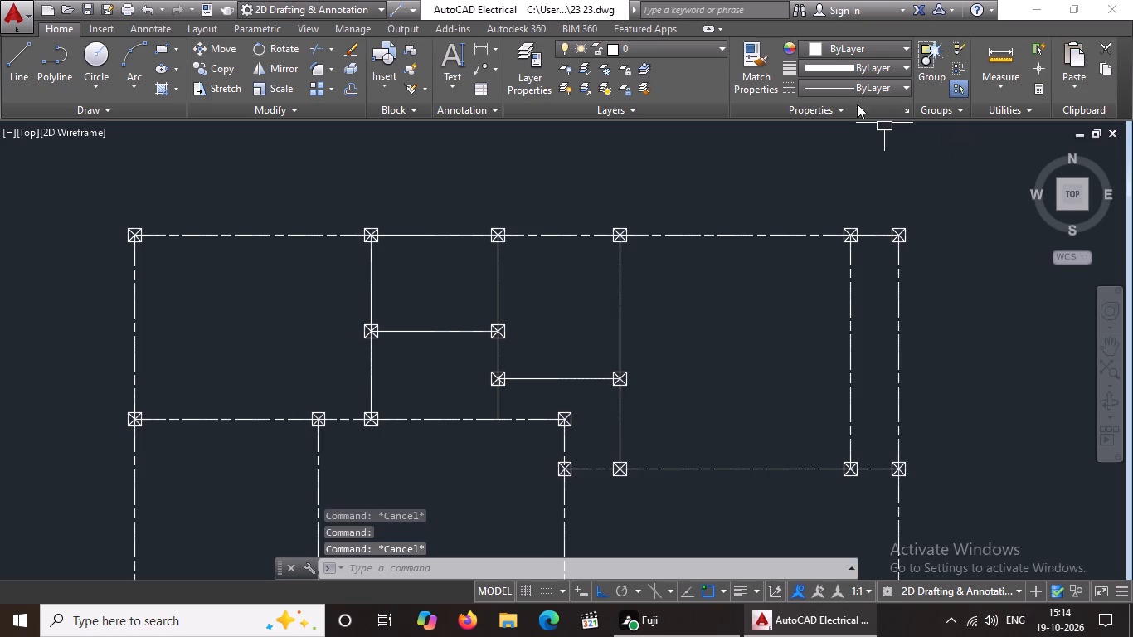
click(862, 85)
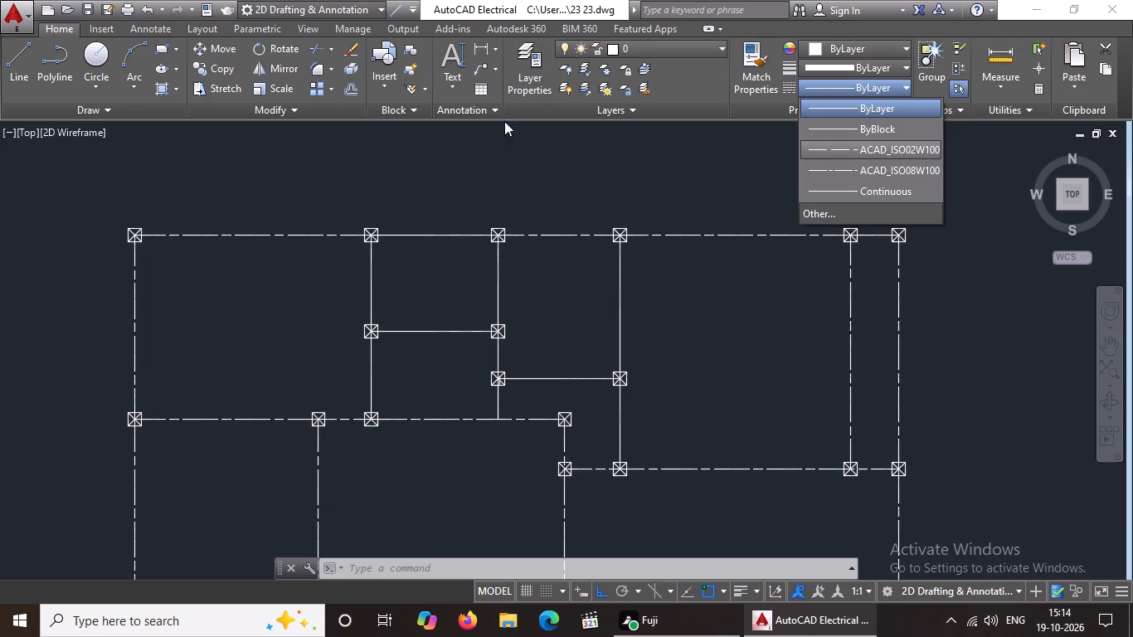
key(Escape)
click(445, 231)
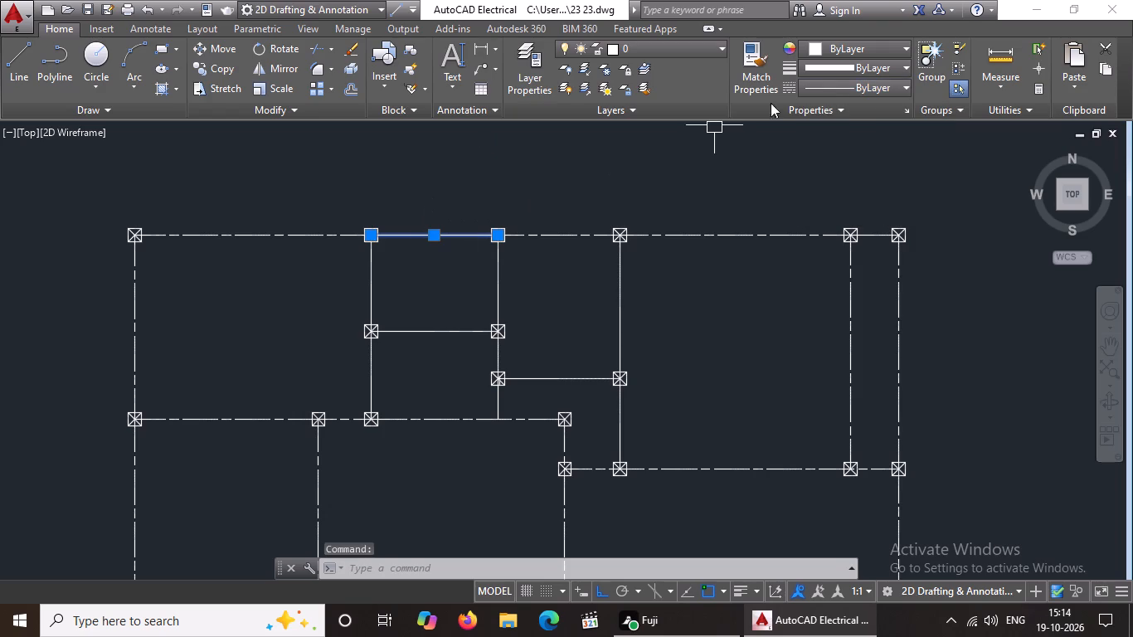
click(876, 87)
click(840, 167)
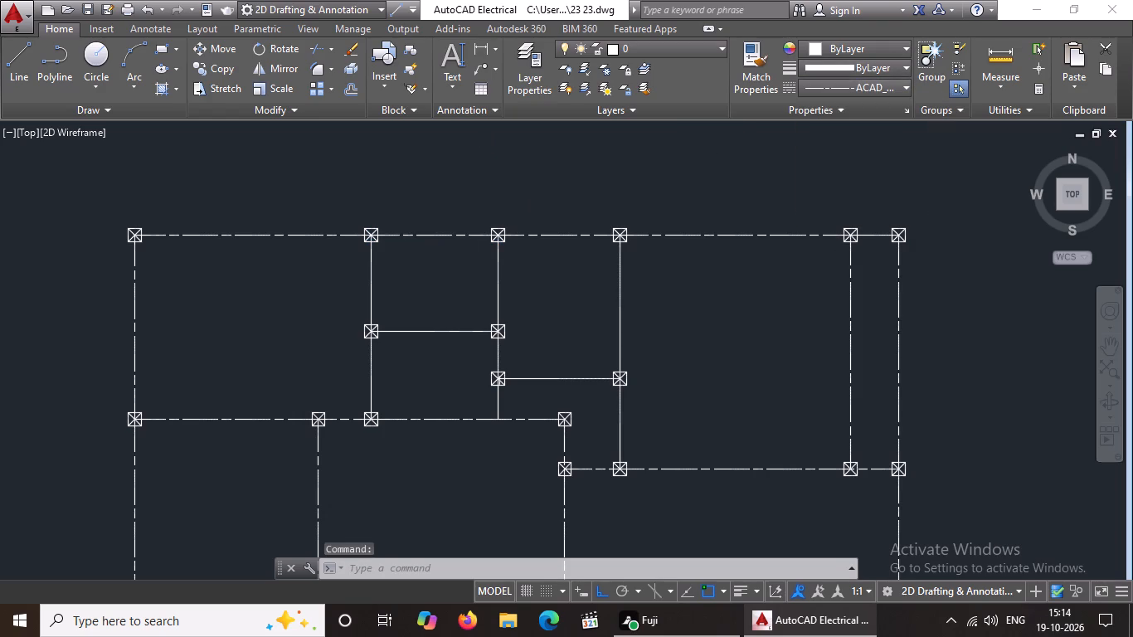
key(Escape)
Apply the ACAD_ISO08W100 linetype to the lower and upper segments of the large north-east room's west centreline.
scroll(674, 342, down, 3)
scroll(647, 496, up, 1)
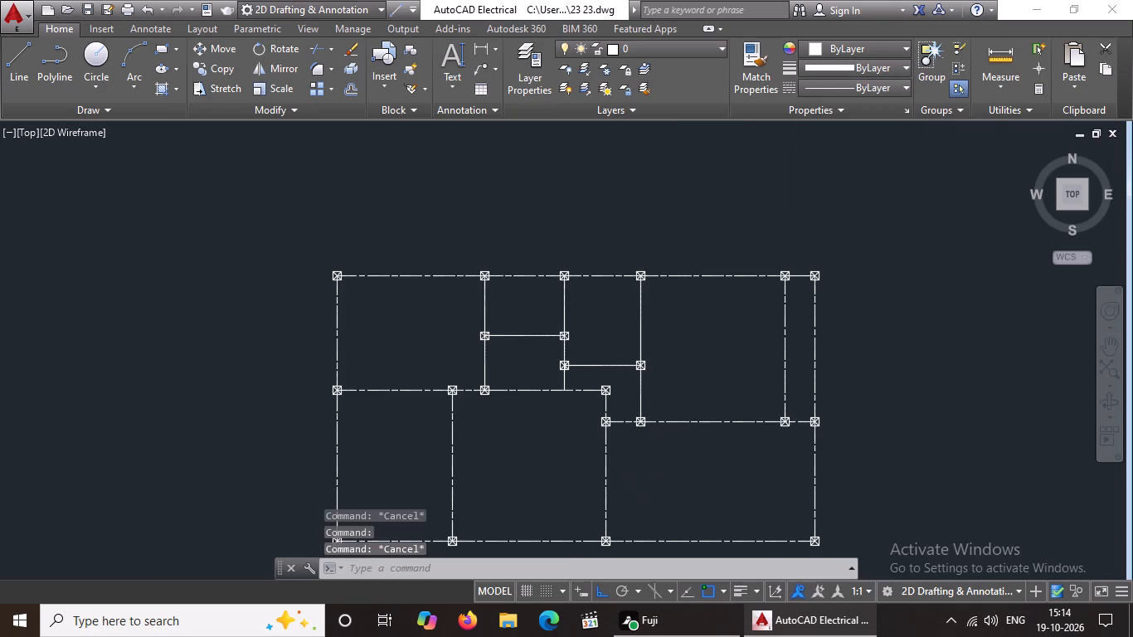
scroll(647, 496, up, 1)
click(626, 226)
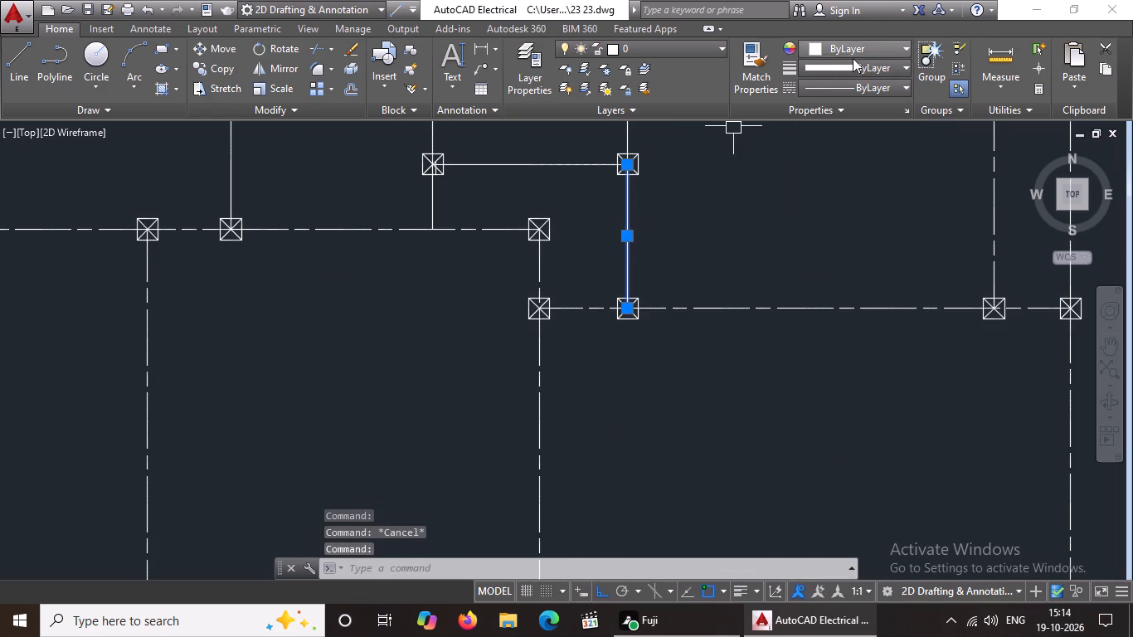
click(853, 86)
click(832, 173)
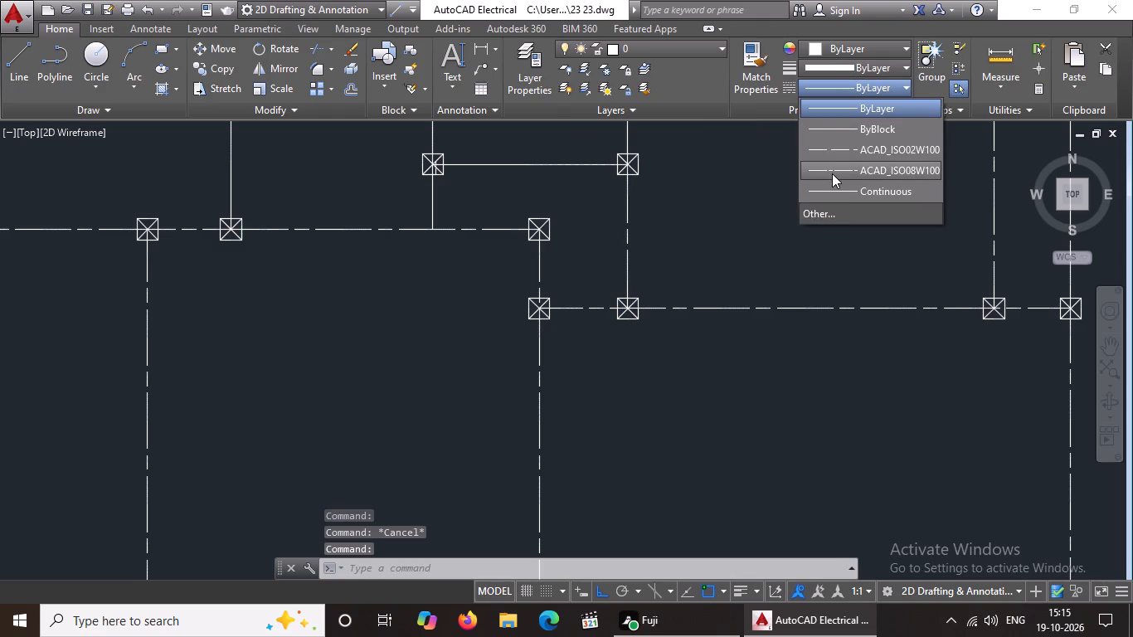
scroll(798, 217, down, 3)
key(Escape)
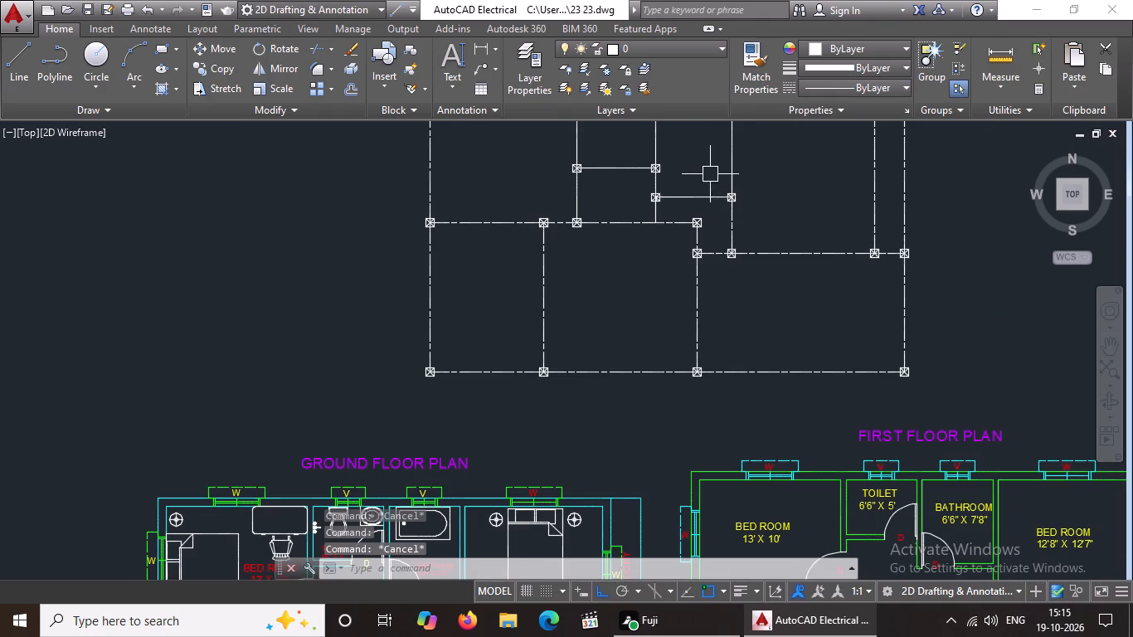
middle_drag(691, 197, 705, 284)
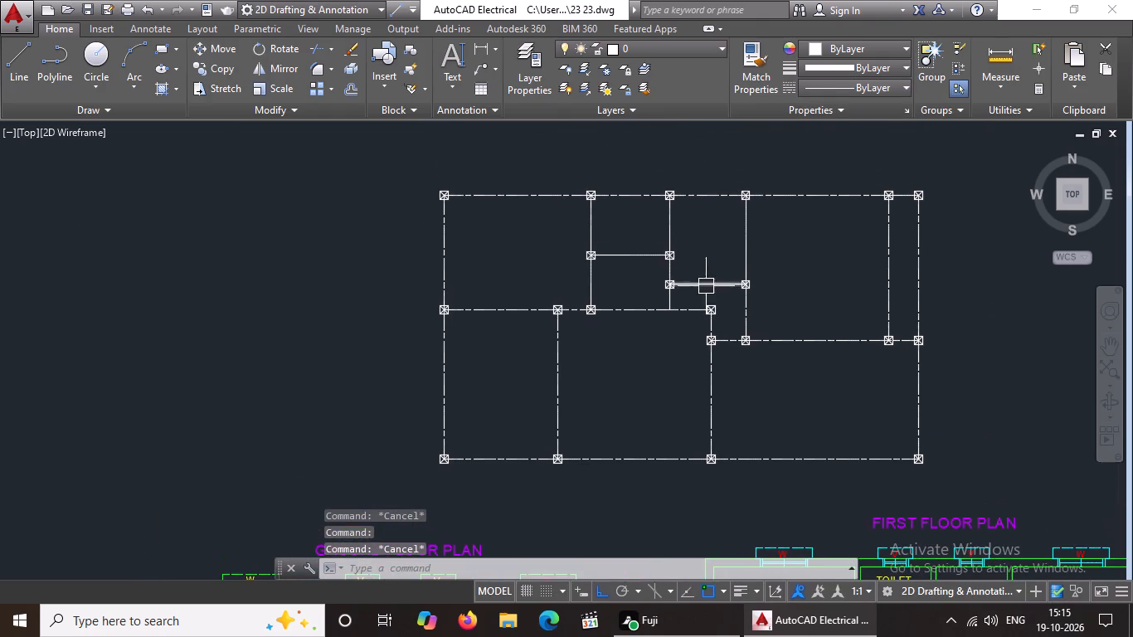
click(749, 247)
click(844, 90)
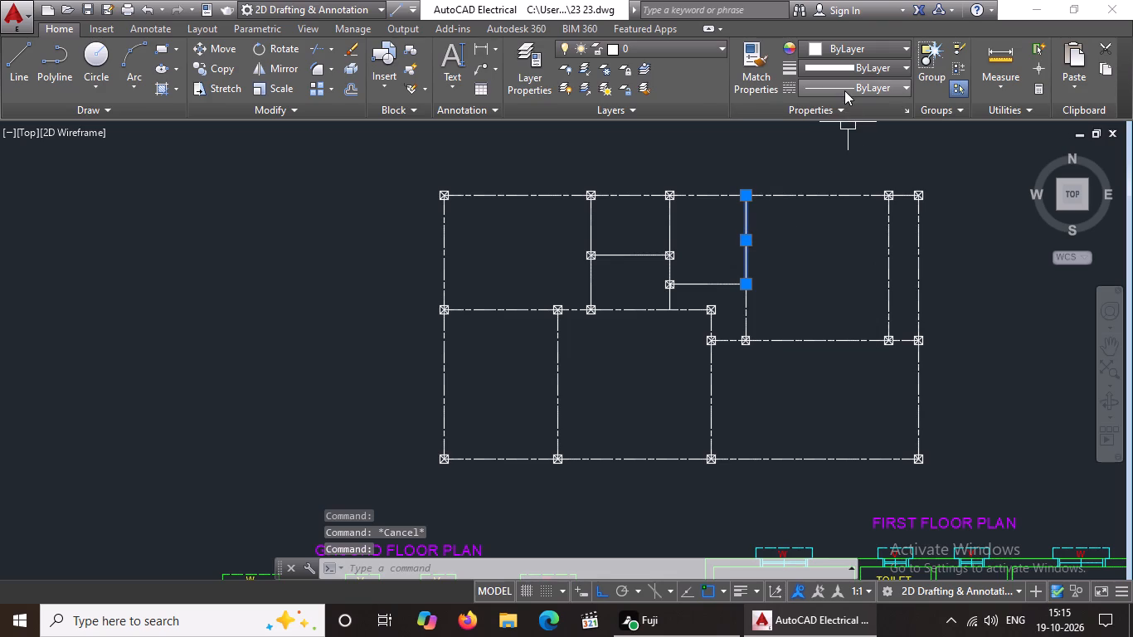
click(846, 166)
key(Escape)
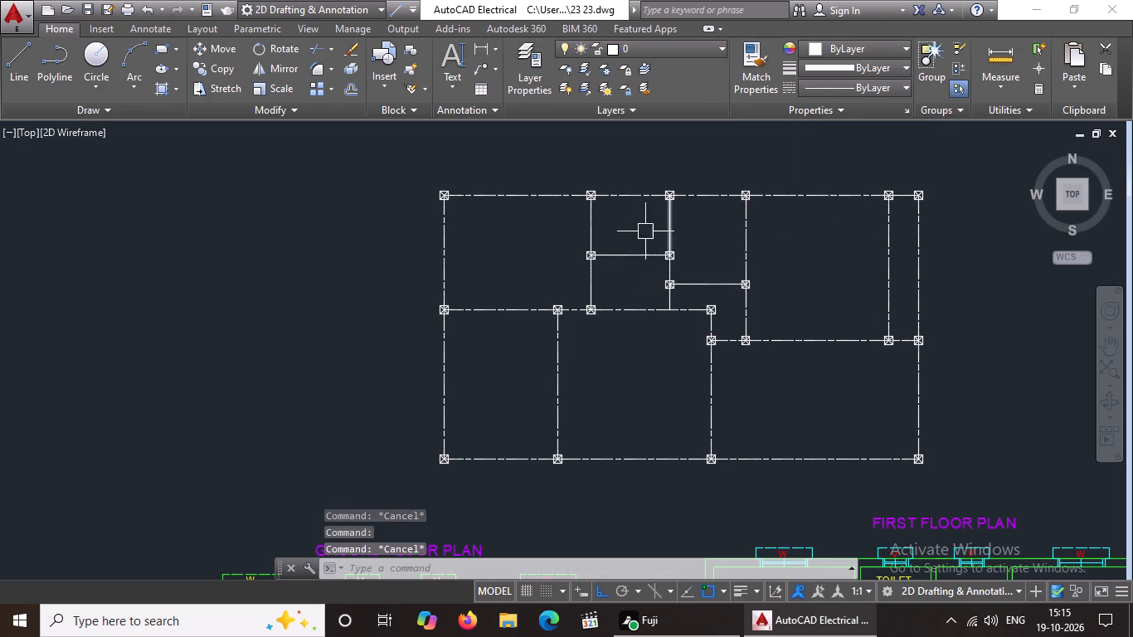
Apply the ACAD_ISO08W100 linetype to the upper and lower segments of the north-west room's east centreline.
click(591, 236)
click(871, 87)
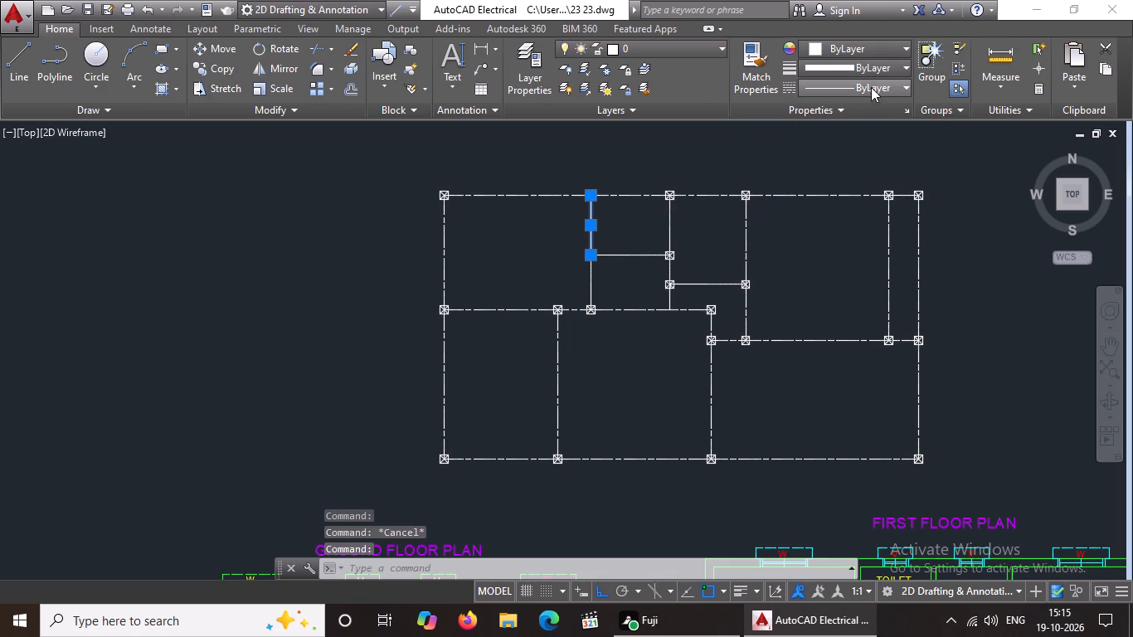
click(850, 168)
key(Escape)
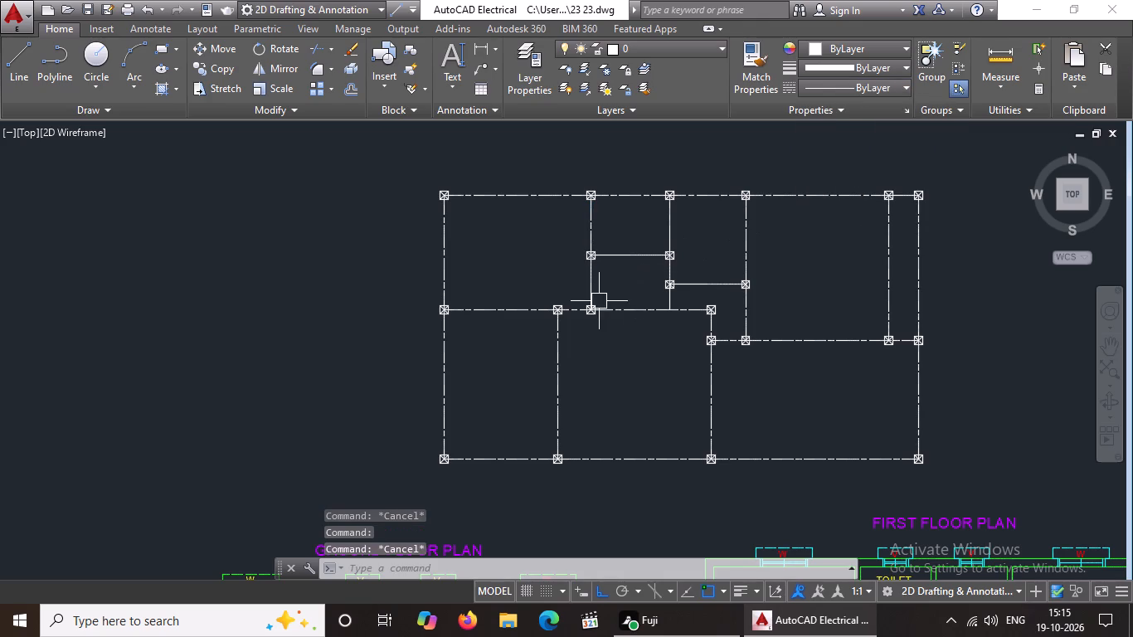
click(591, 288)
click(882, 92)
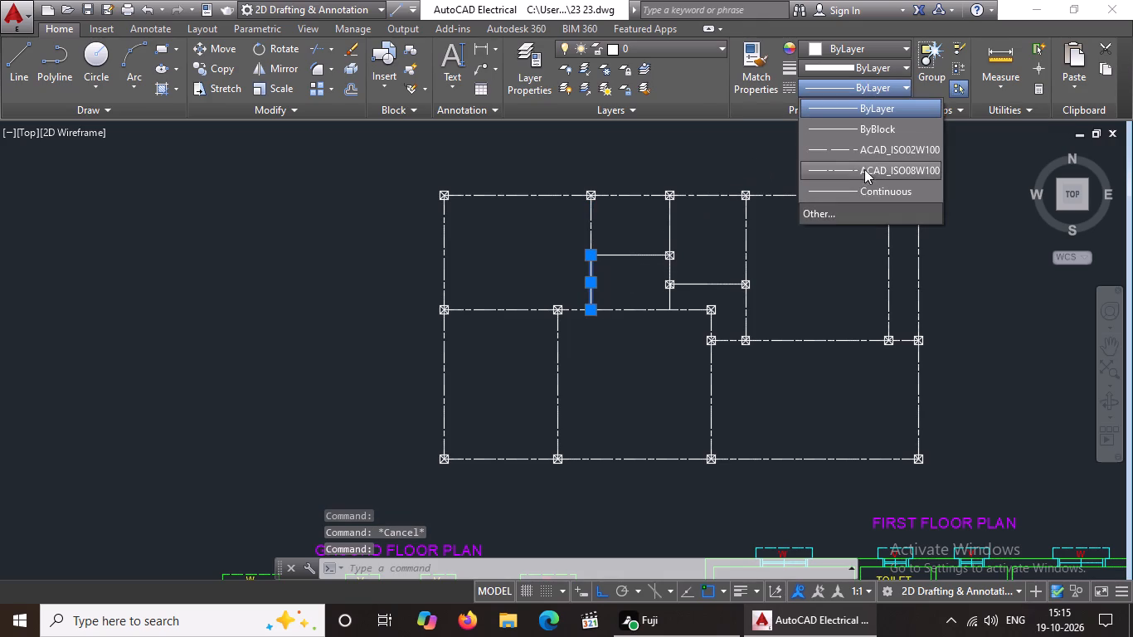
click(857, 170)
key(Escape)
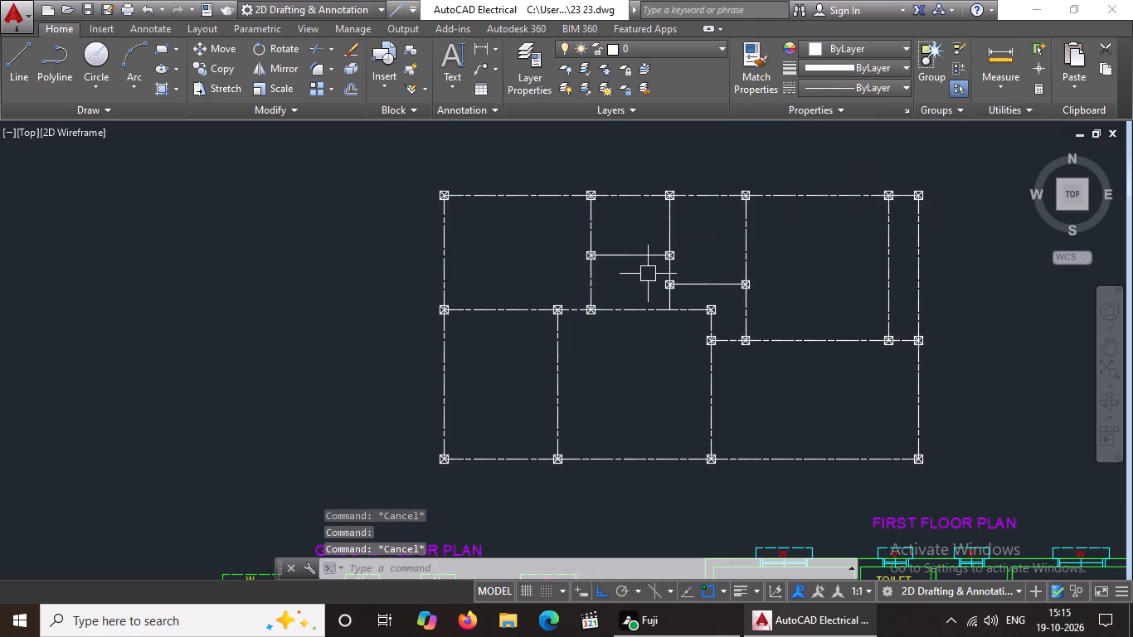
Apply the ACAD_ISO08W100 linetype to the short horizontal centreline just east of the north-west room and deselect it.
click(649, 259)
click(843, 91)
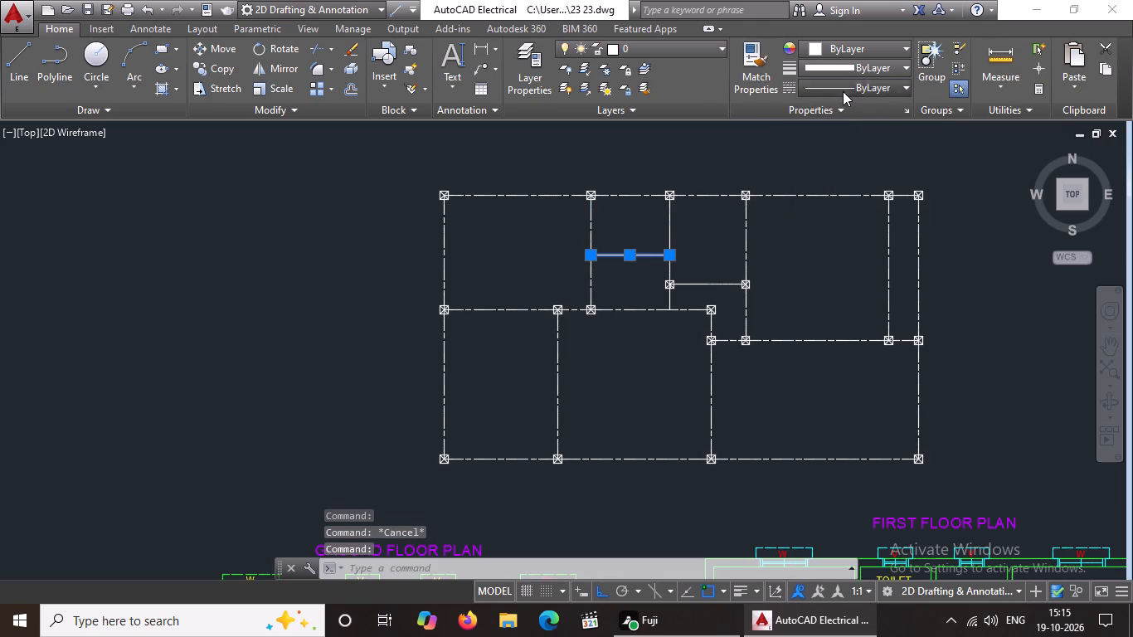
click(846, 172)
key(Escape)
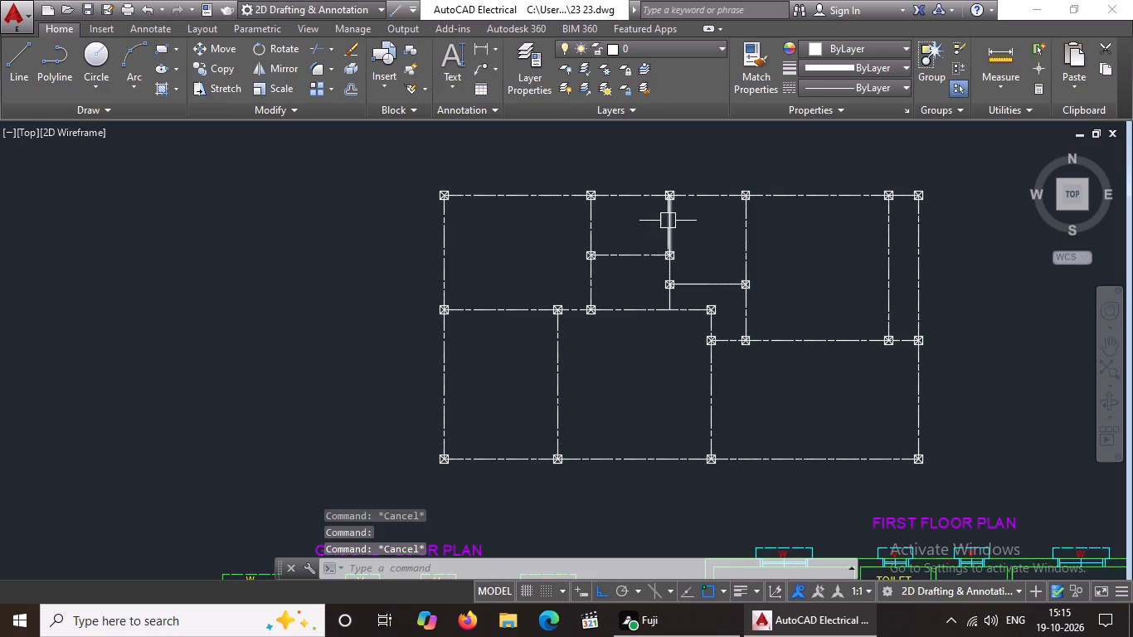
Apply the ACAD_ISO08W100 linetype to the vertical centreline between the two small north bays, including its lower stub below the columns.
click(670, 218)
click(826, 91)
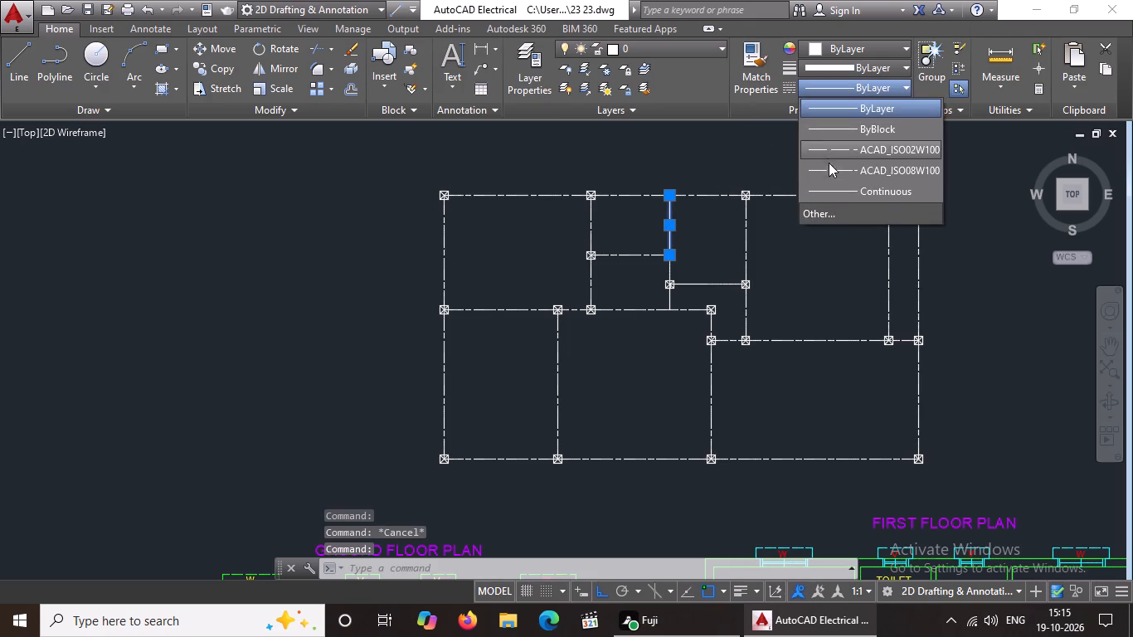
click(829, 165)
key(Escape)
scroll(683, 290, up, 2)
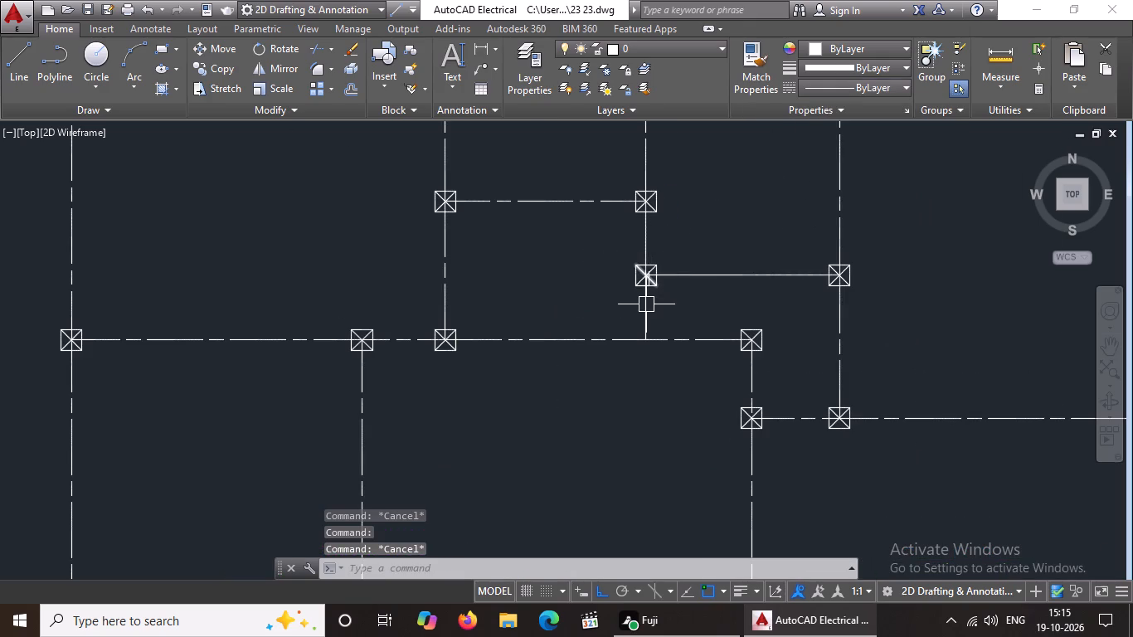
click(646, 304)
click(821, 85)
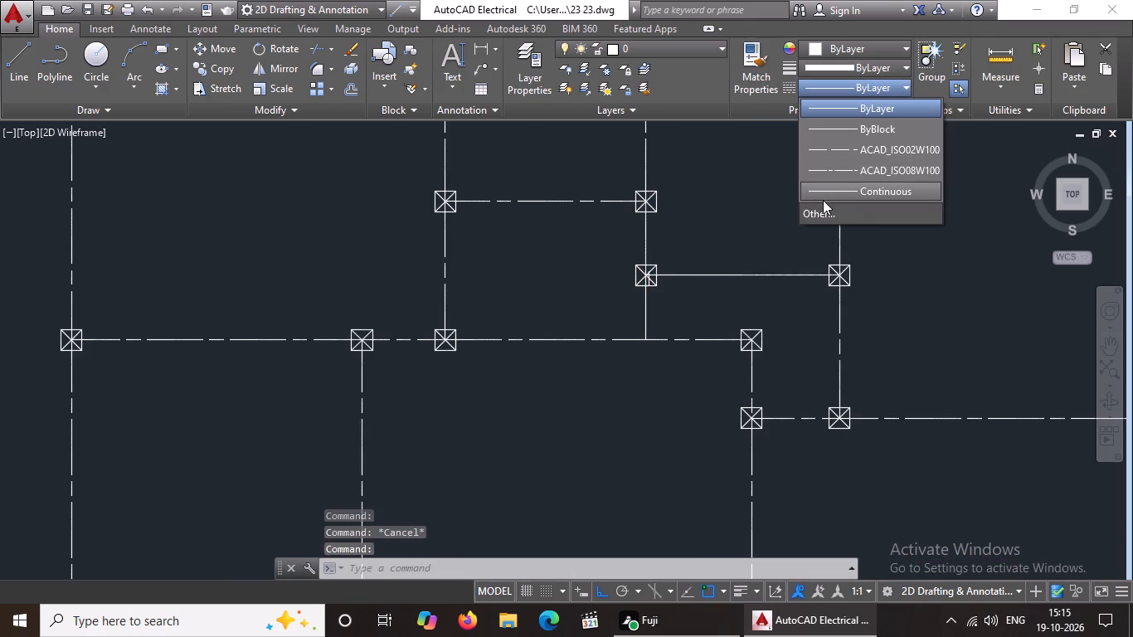
click(834, 170)
key(Escape)
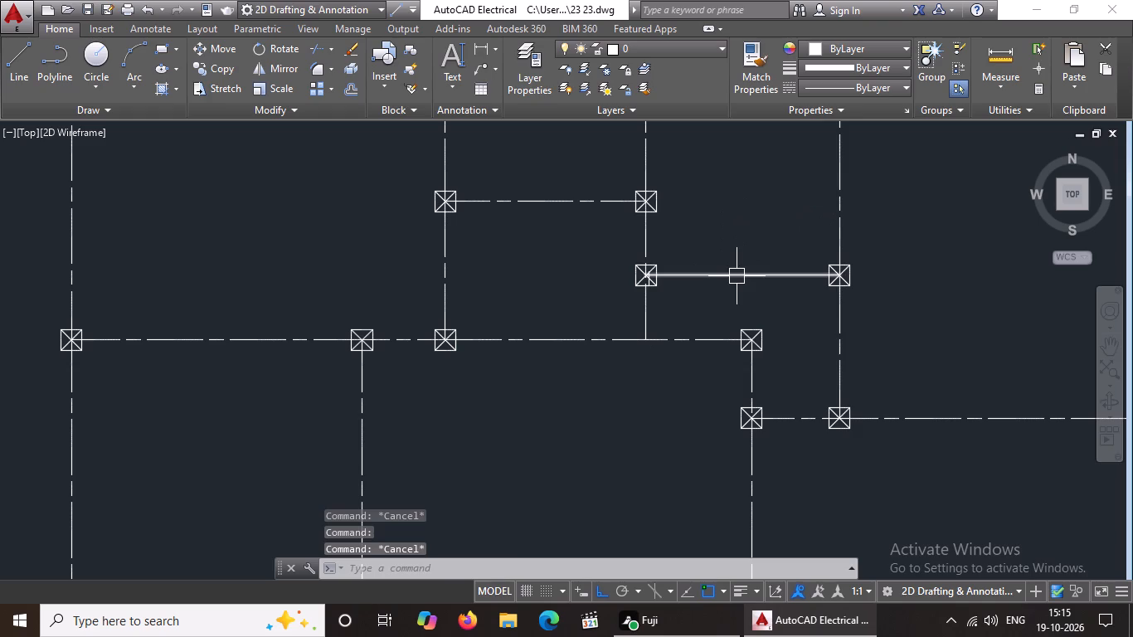
Apply the ACAD_ISO08W100 linetype to the short horizontal centreline along the eastern small bay's south side and deselect it.
click(737, 276)
click(872, 87)
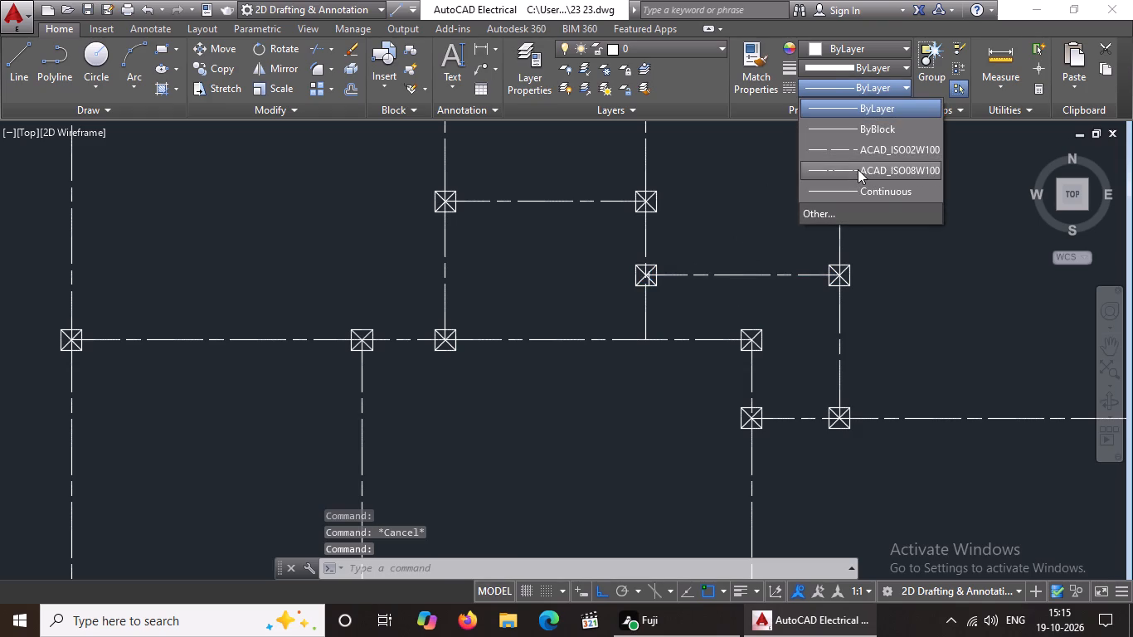
click(858, 168)
scroll(833, 244, down, 1)
key(Escape)
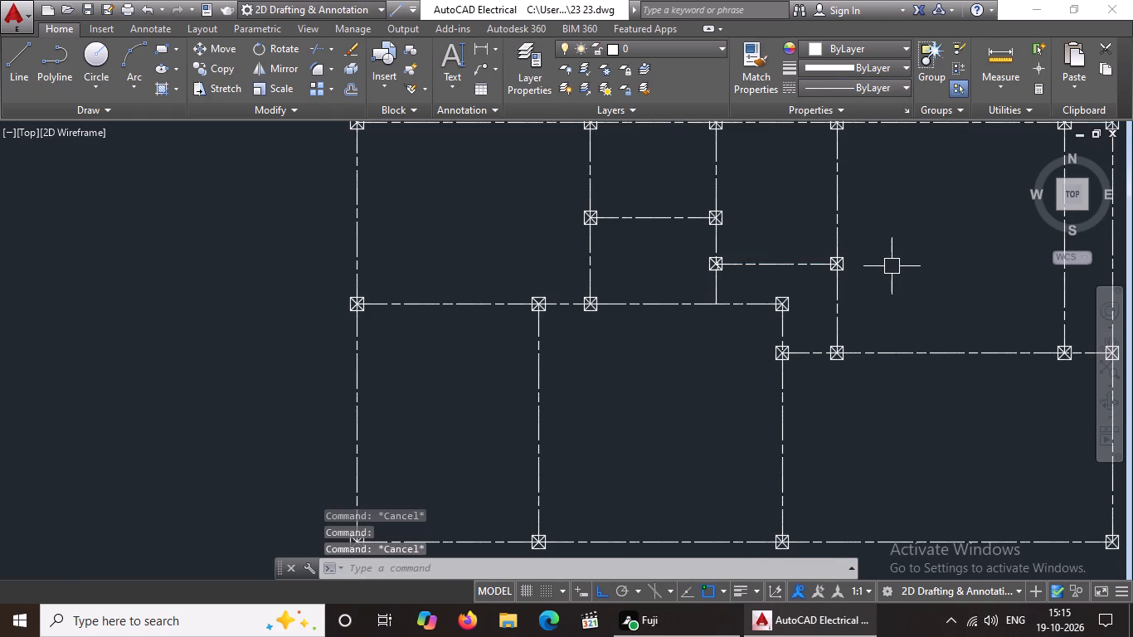
Turn Ortho off and draw a diagonal line across the south-west room, from its north-west column centre to its south-east column centre.
scroll(892, 266, down, 3)
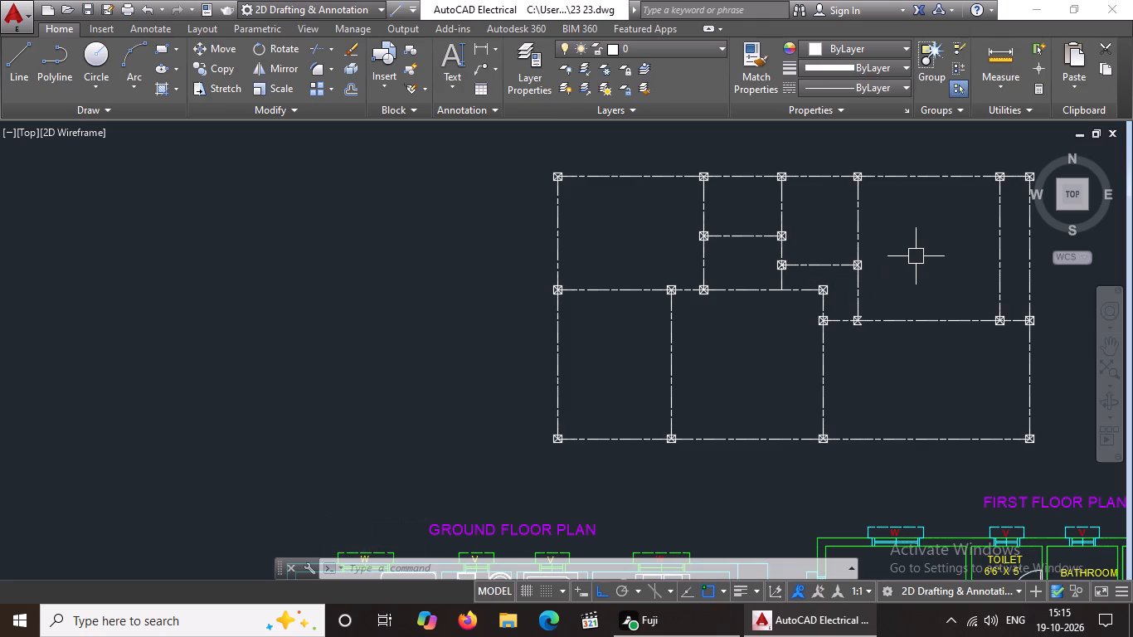
scroll(907, 261, down, 1)
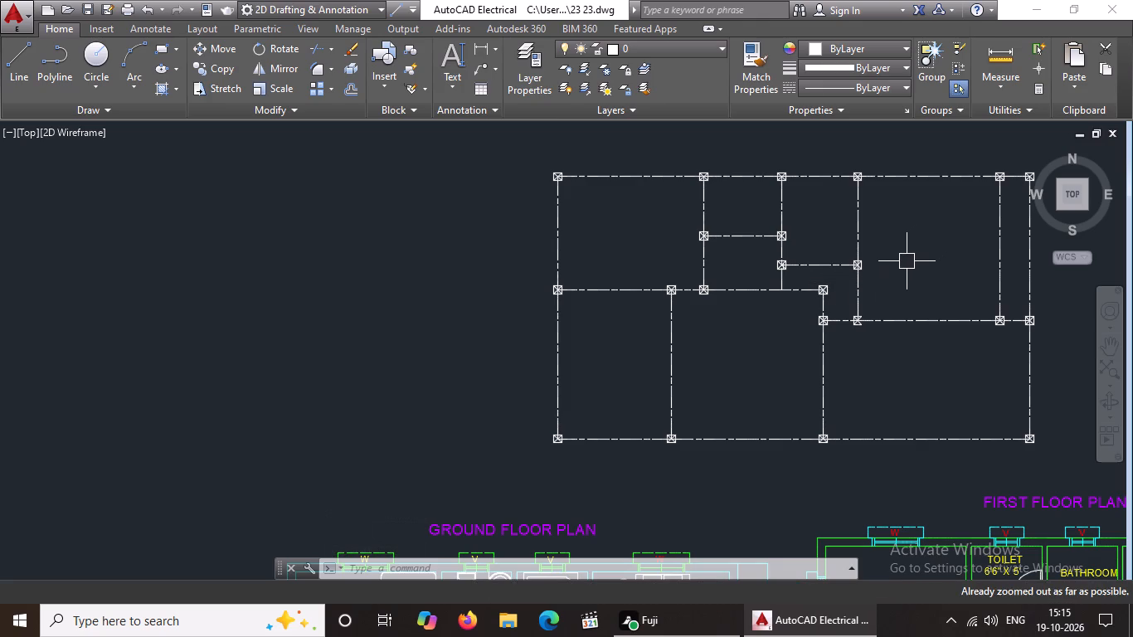
middle_drag(907, 261, 892, 266)
key(Escape)
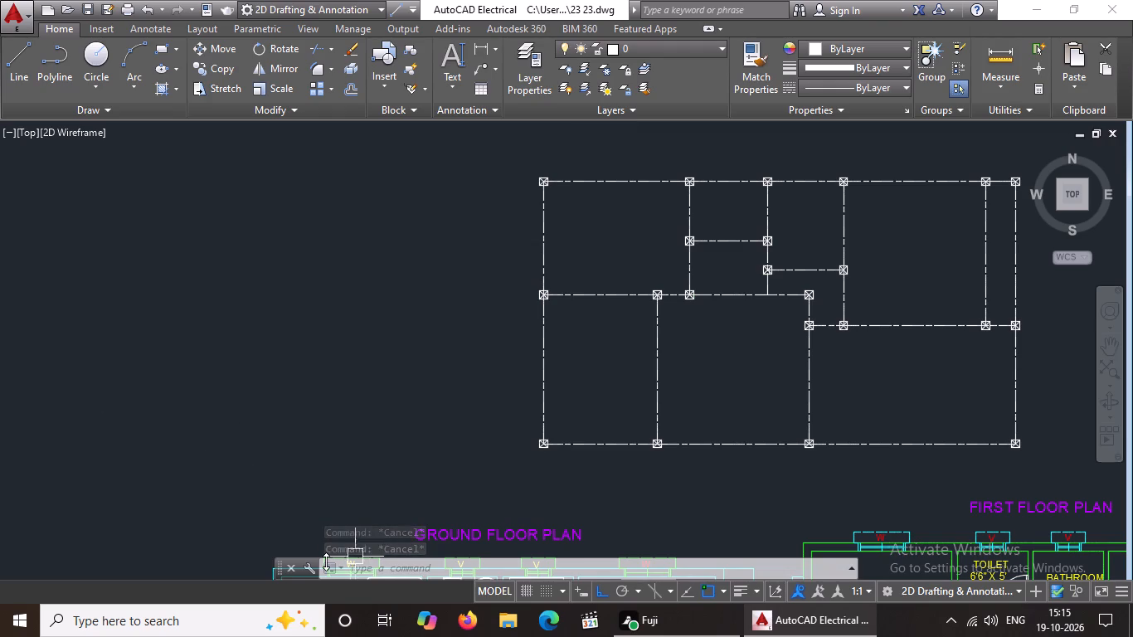
drag(10, 66, 13, 79)
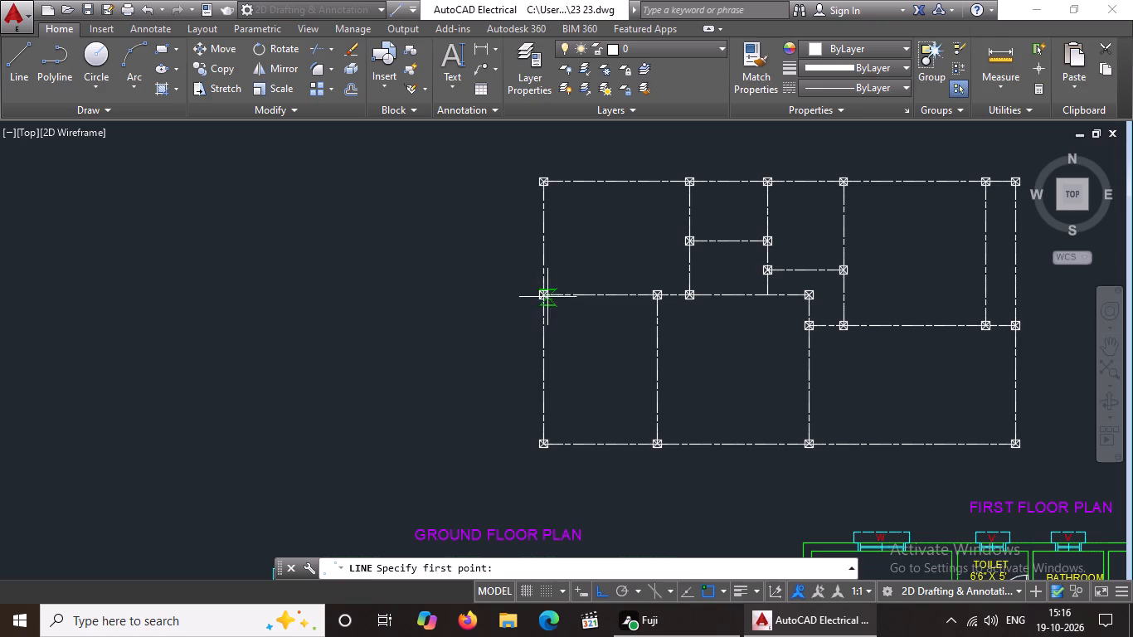
scroll(548, 297, up, 4)
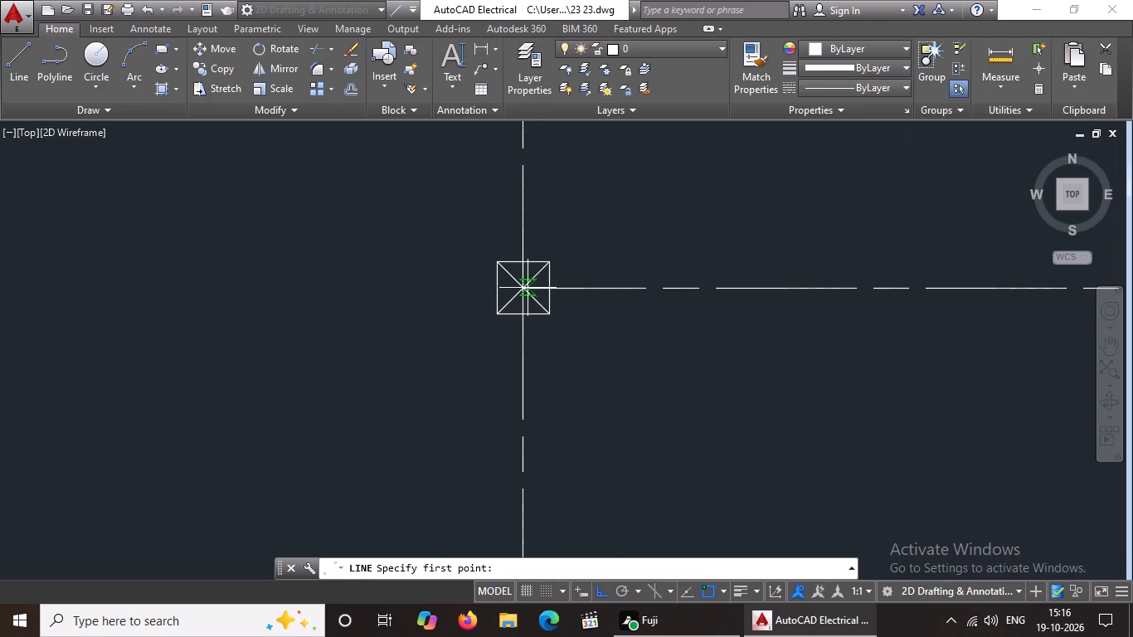
drag(523, 283, 532, 294)
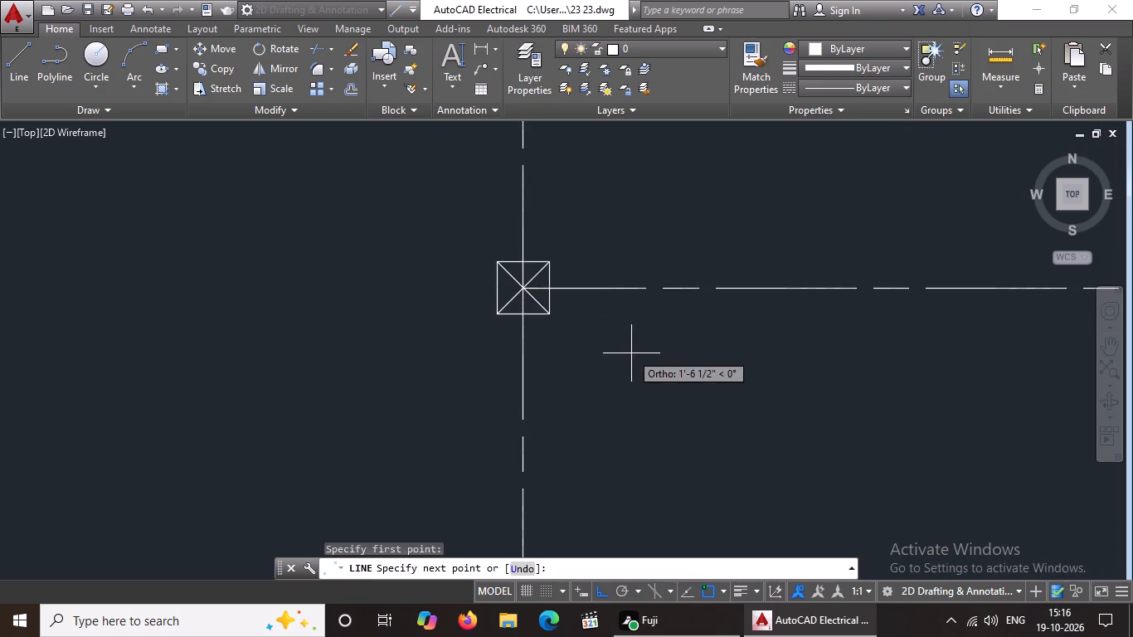
scroll(631, 353, down, 4)
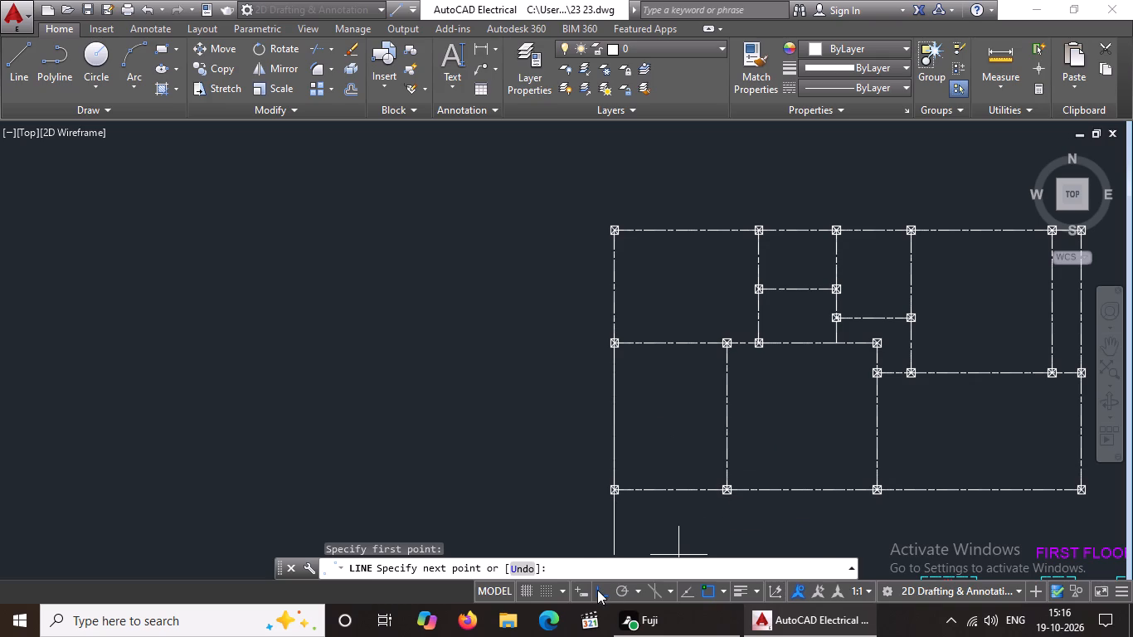
click(597, 590)
scroll(730, 473, up, 3)
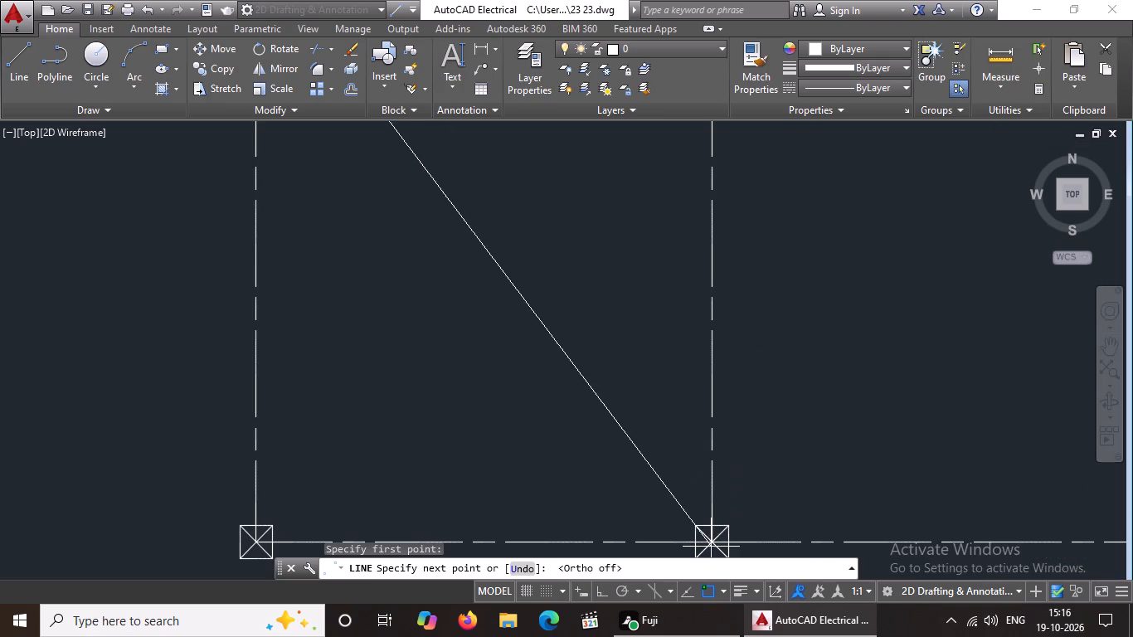
click(712, 546)
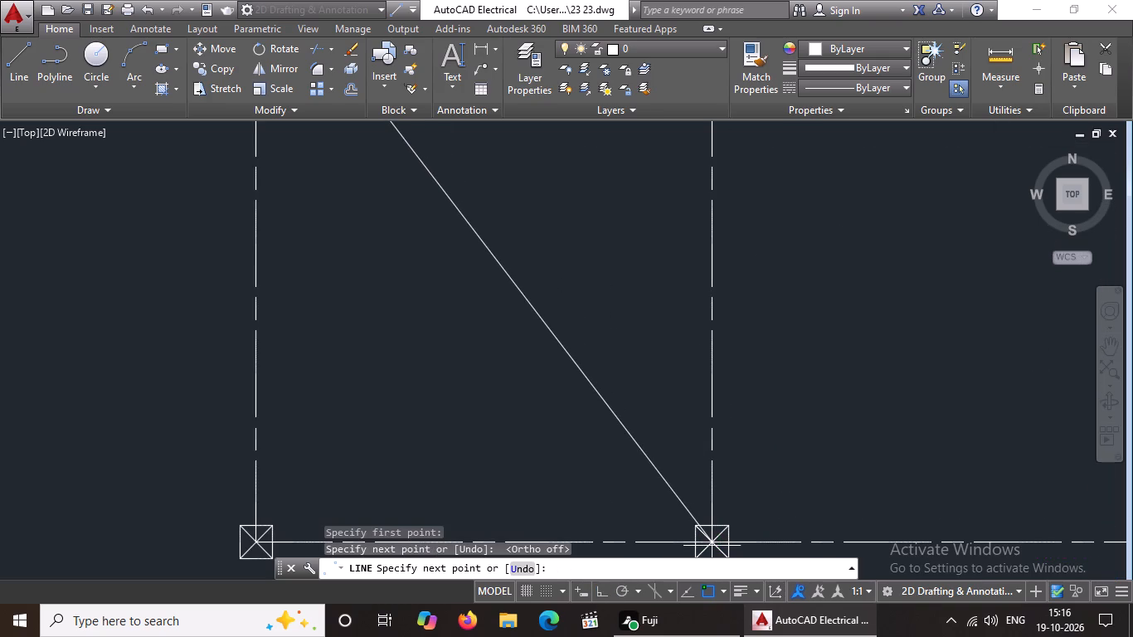
scroll(738, 517, down, 3)
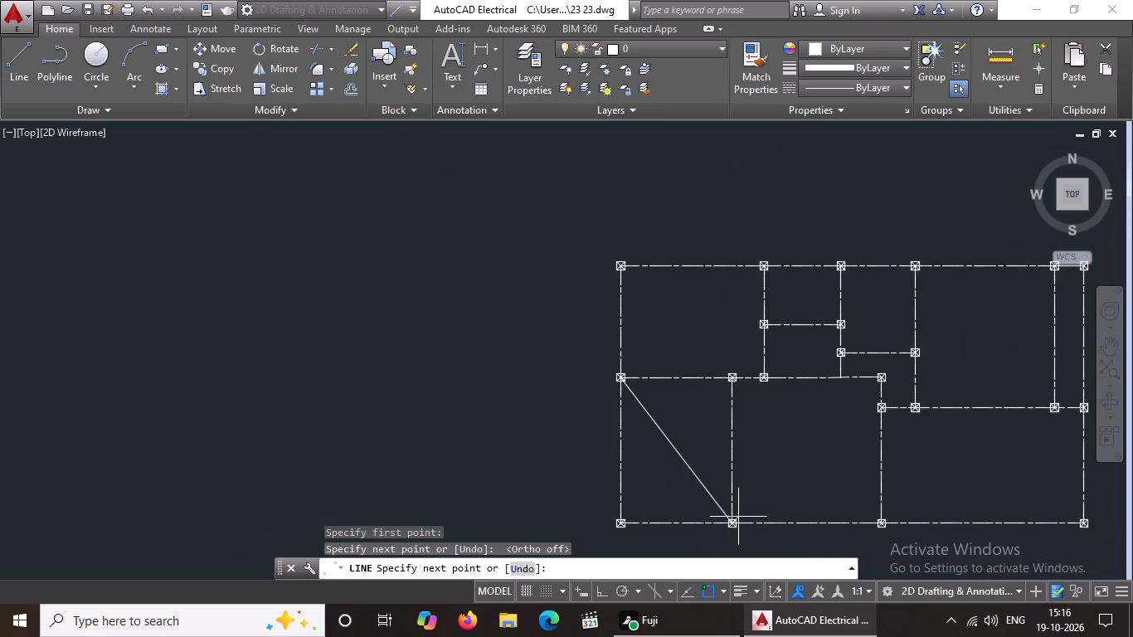
key(Escape)
Draw the opposite diagonal of the south-west room, from its south-west column centre to its north-east column centre.
click(23, 73)
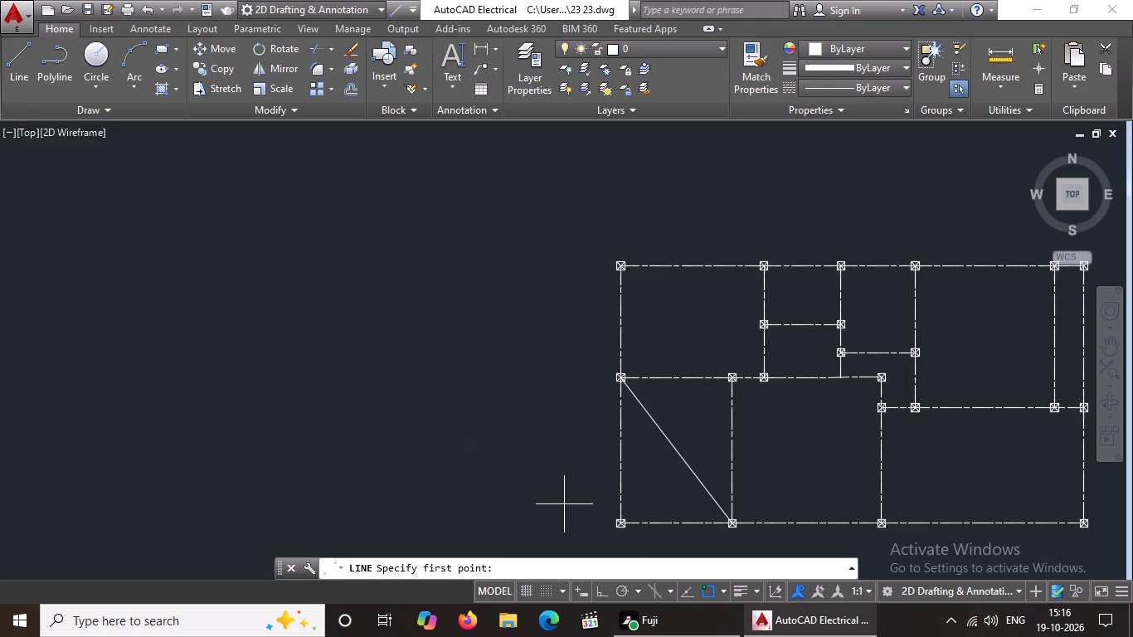
scroll(650, 573, up, 7)
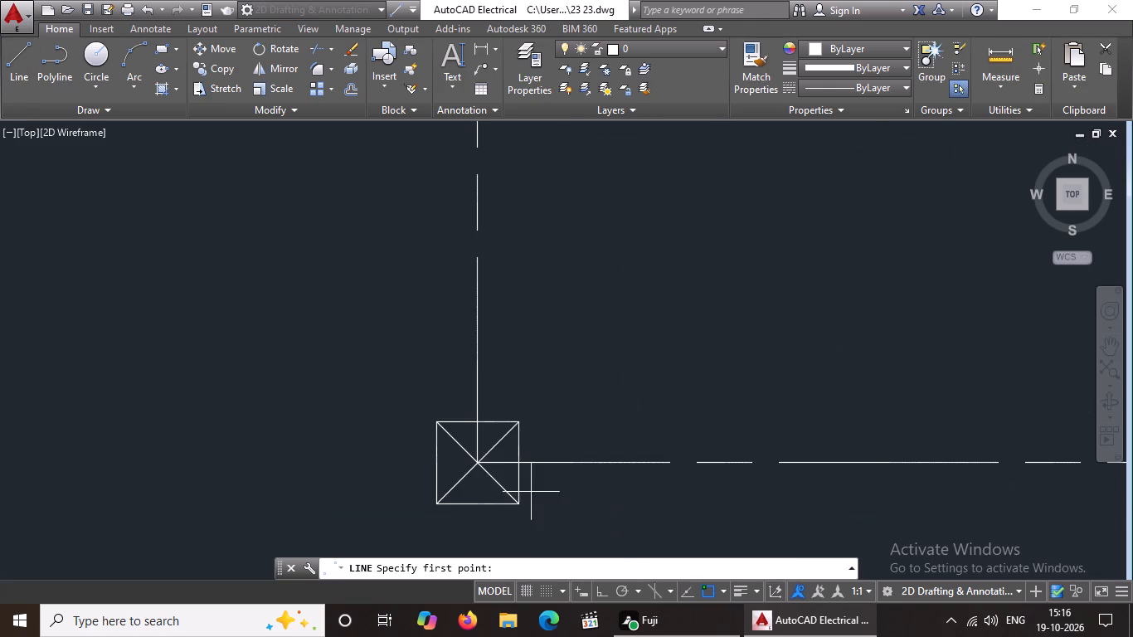
click(483, 458)
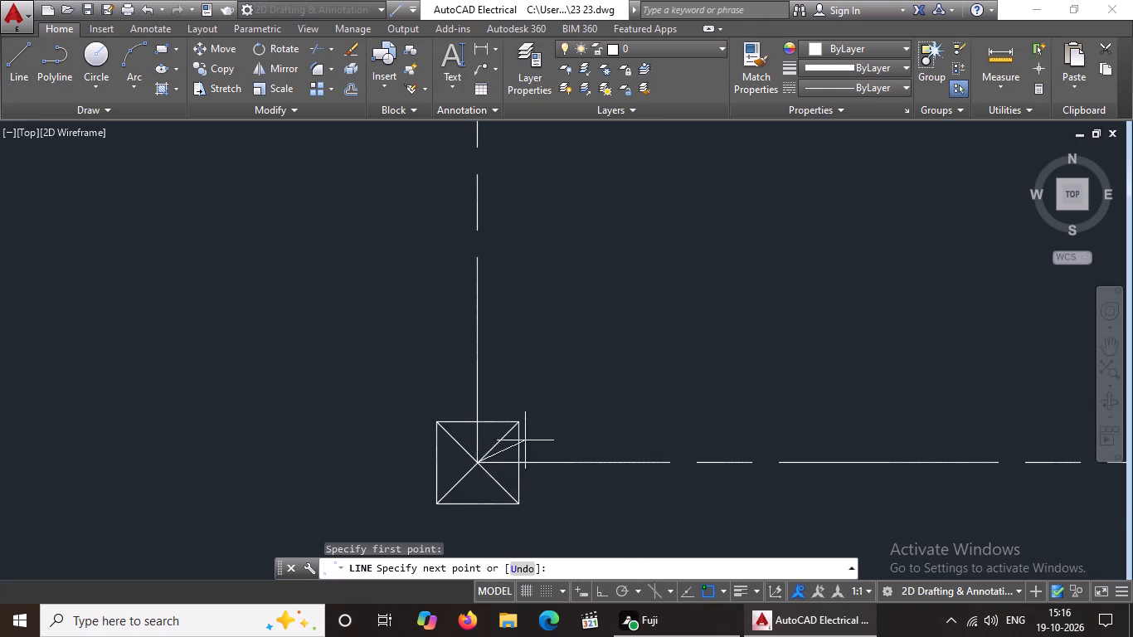
scroll(560, 406, down, 4)
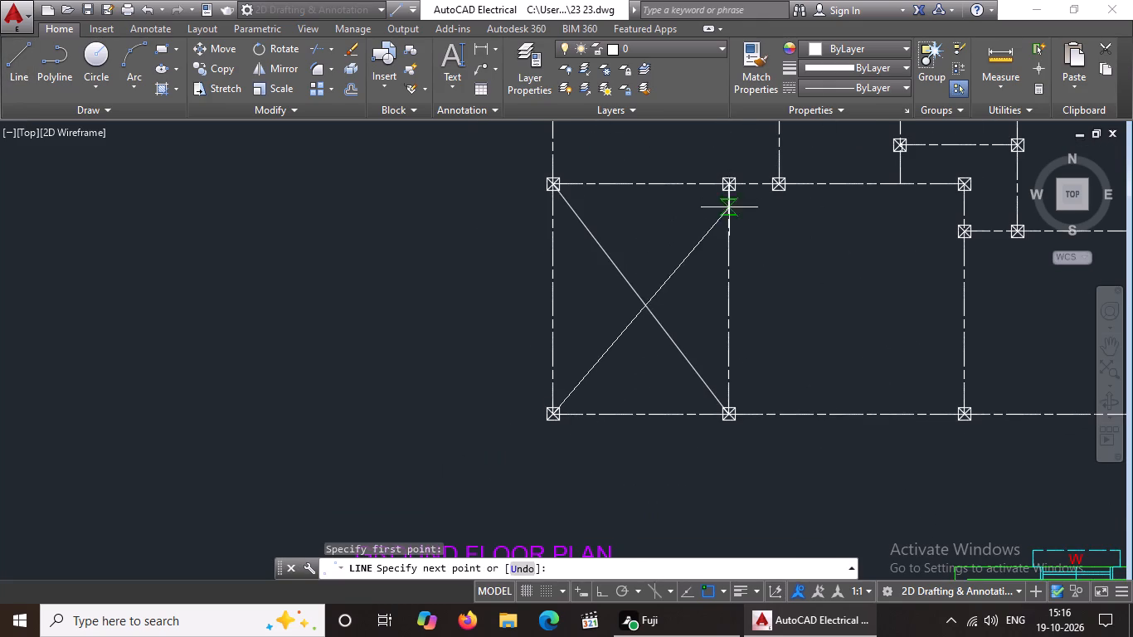
middle_drag(712, 235, 596, 352)
scroll(596, 351, up, 1)
scroll(618, 280, up, 2)
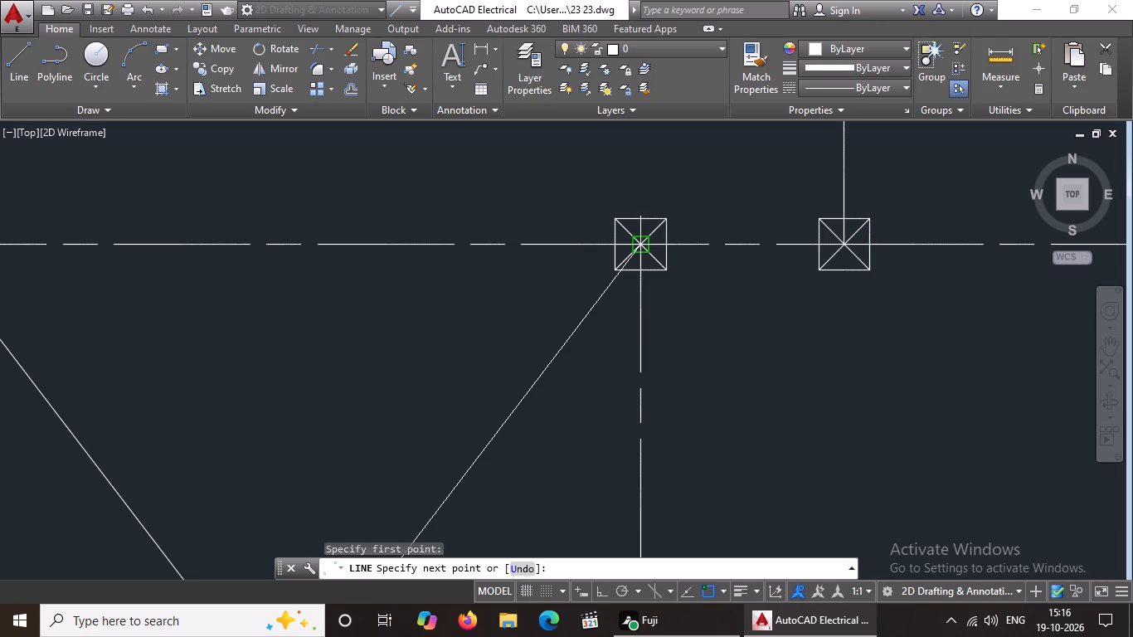
click(641, 243)
key(Escape)
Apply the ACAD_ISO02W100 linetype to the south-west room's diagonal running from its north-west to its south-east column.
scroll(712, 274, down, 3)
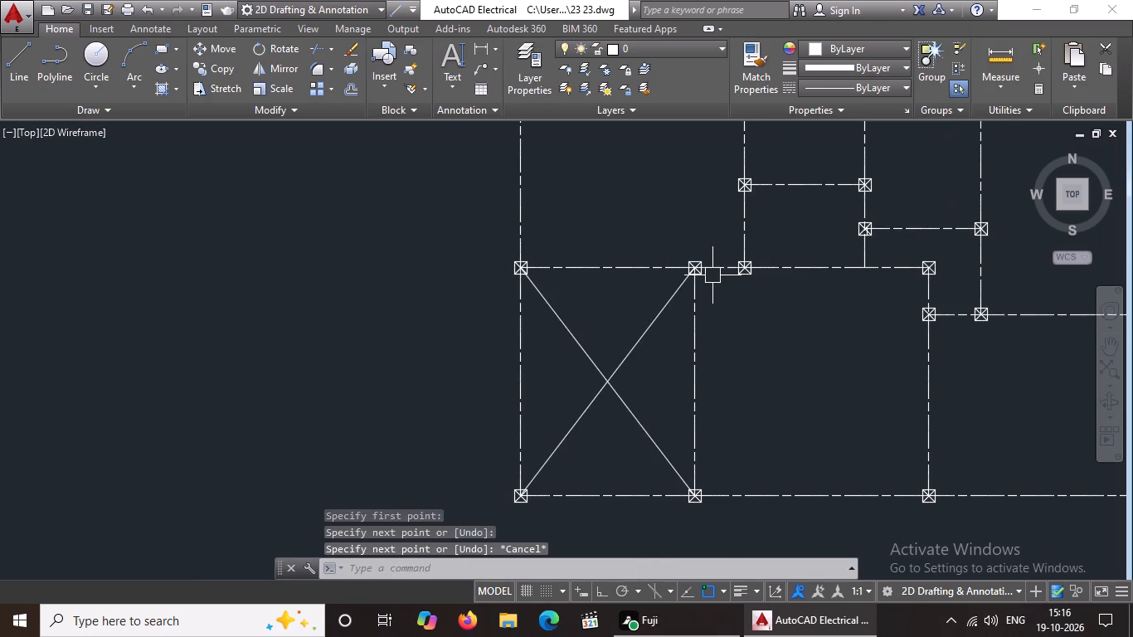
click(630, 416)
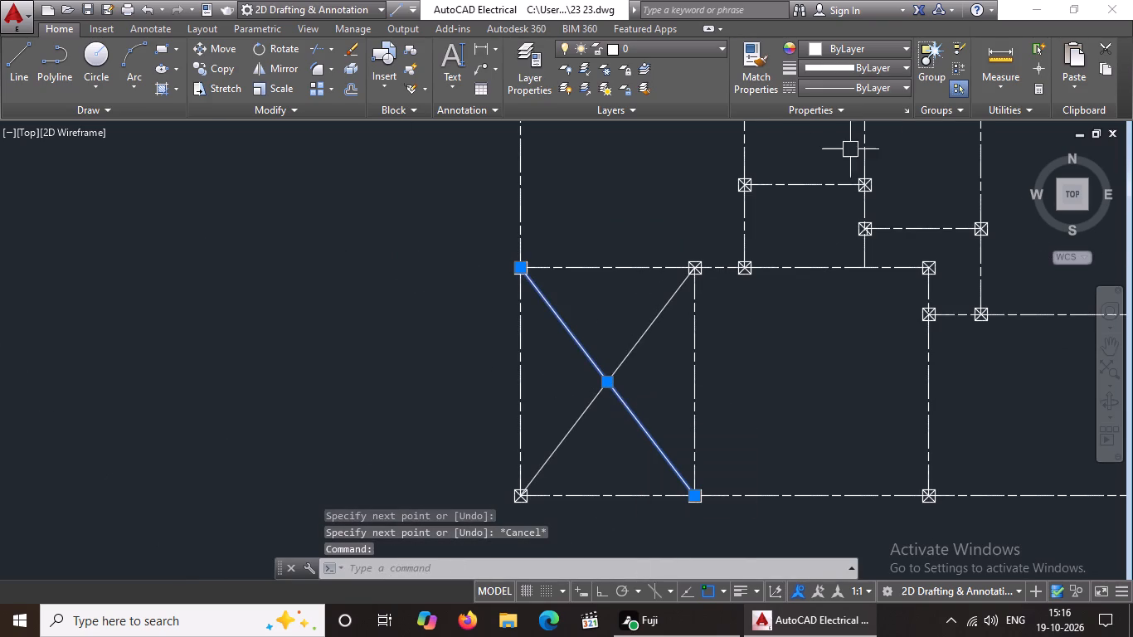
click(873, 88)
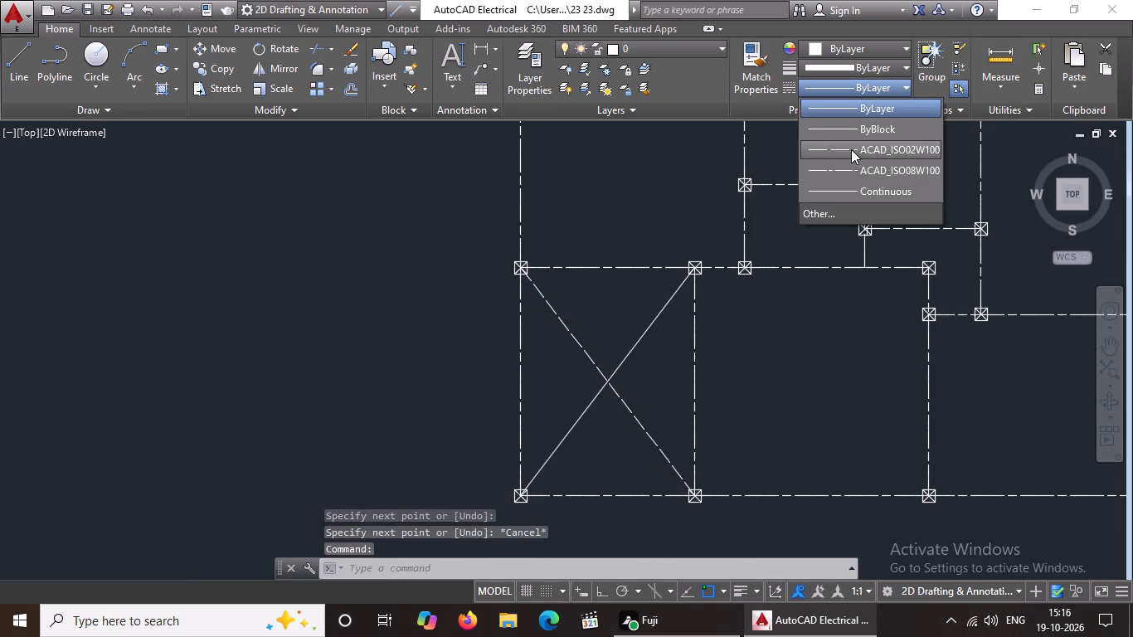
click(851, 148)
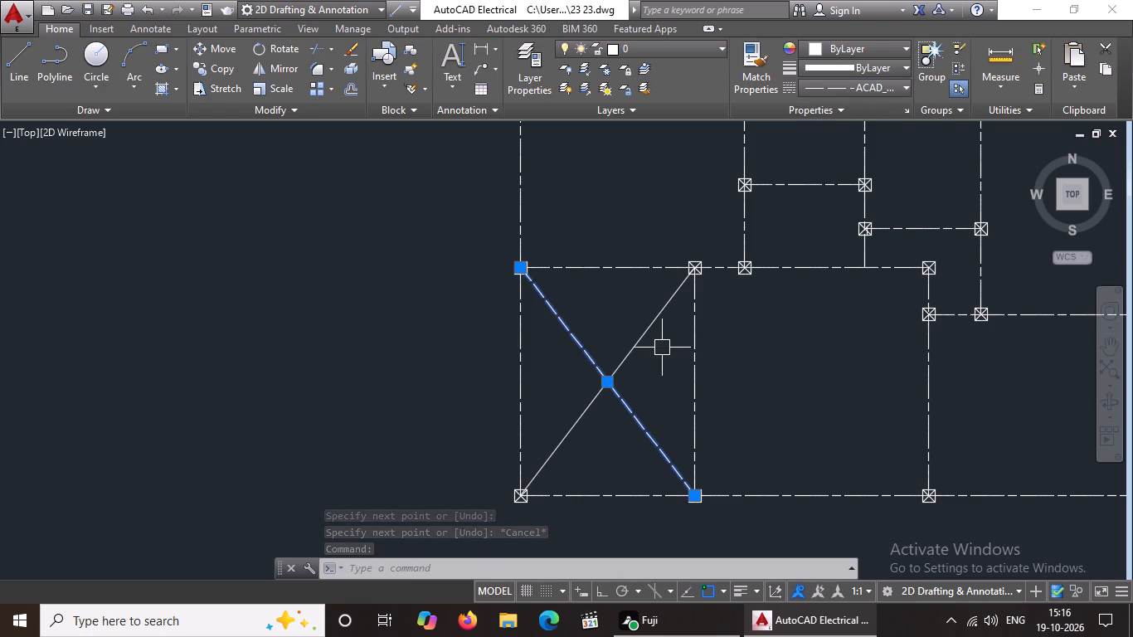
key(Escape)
Load the ACAD_ISO07W100 (ISO dot) linetype from acad.lin into the drawing.
click(615, 398)
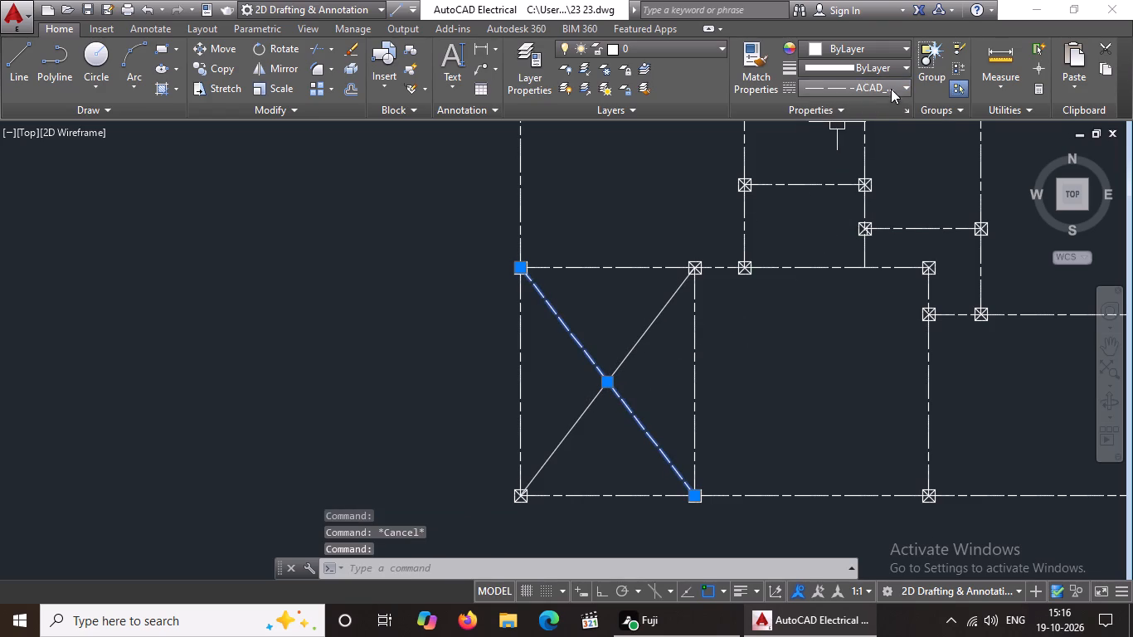
click(892, 85)
click(846, 215)
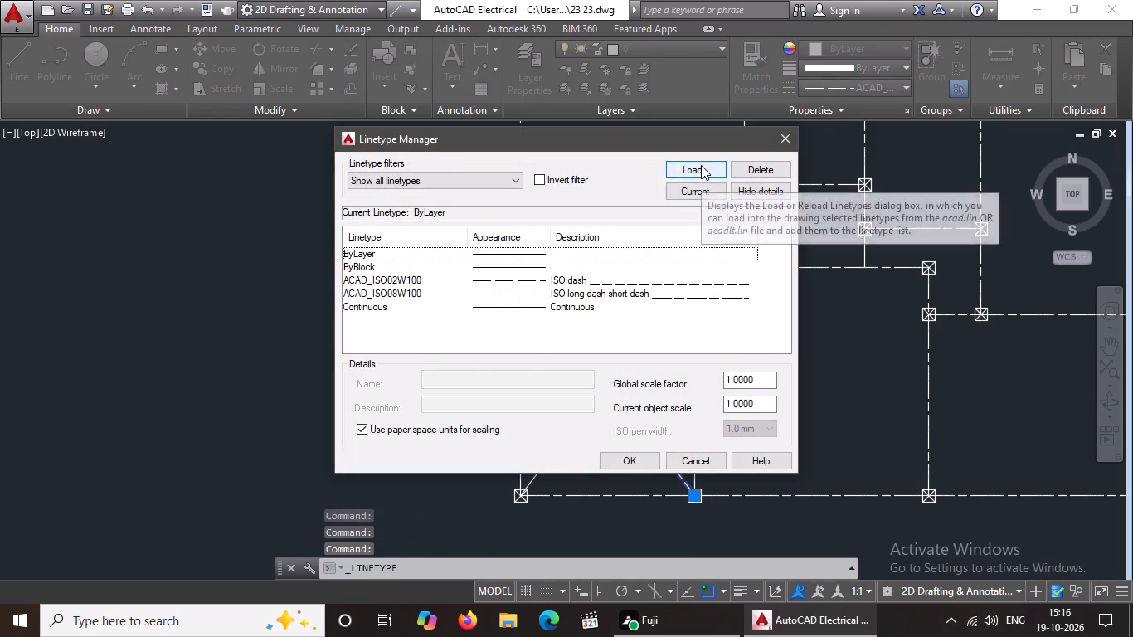
click(701, 165)
click(547, 358)
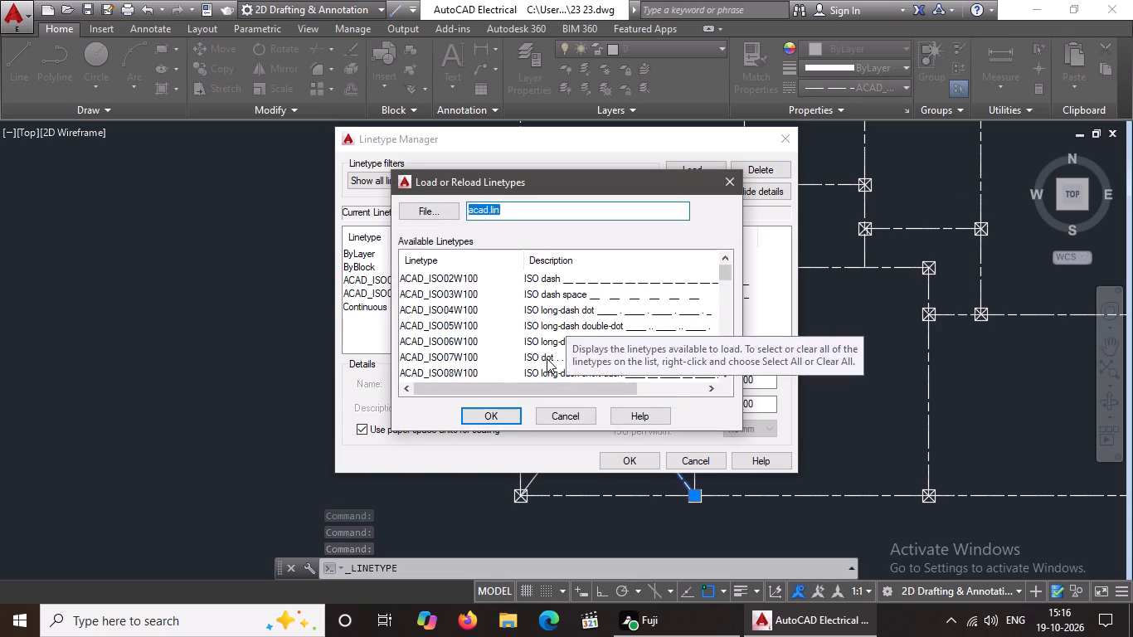
click(501, 410)
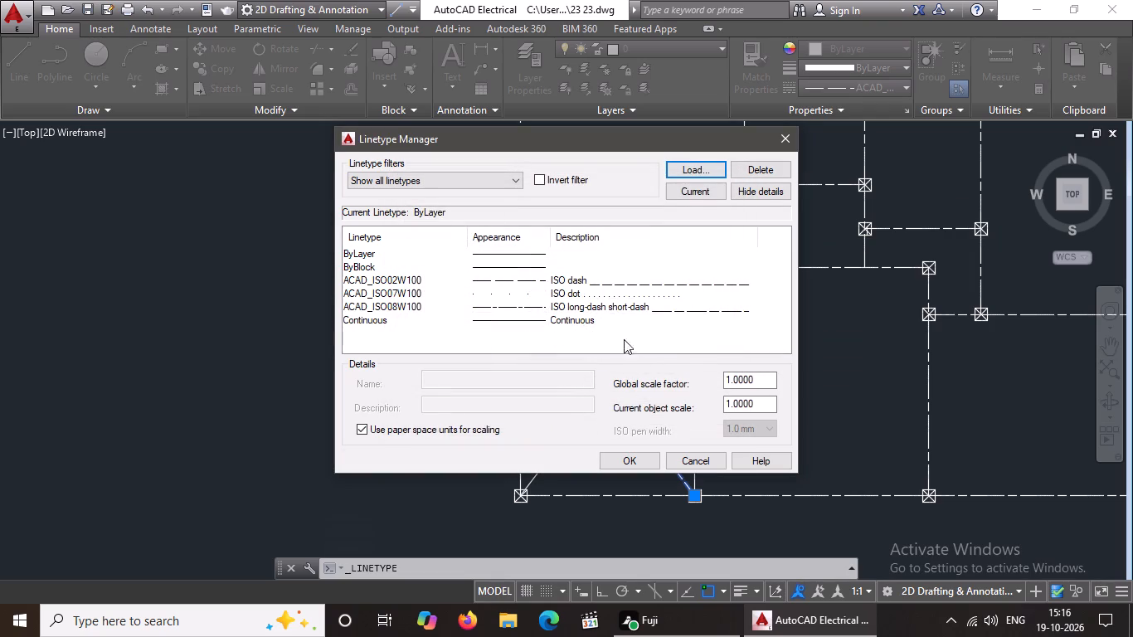
click(611, 295)
click(653, 454)
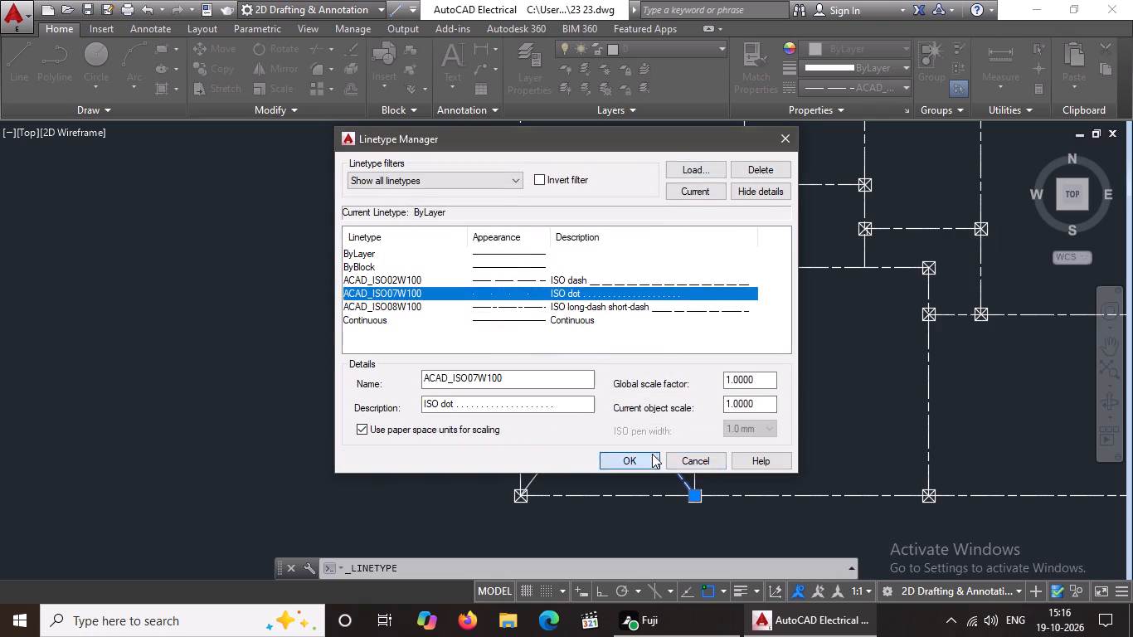
Apply the ACAD_ISO07W100 linetype to the south-west room's north-west to south-east diagonal and deselect it.
click(614, 392)
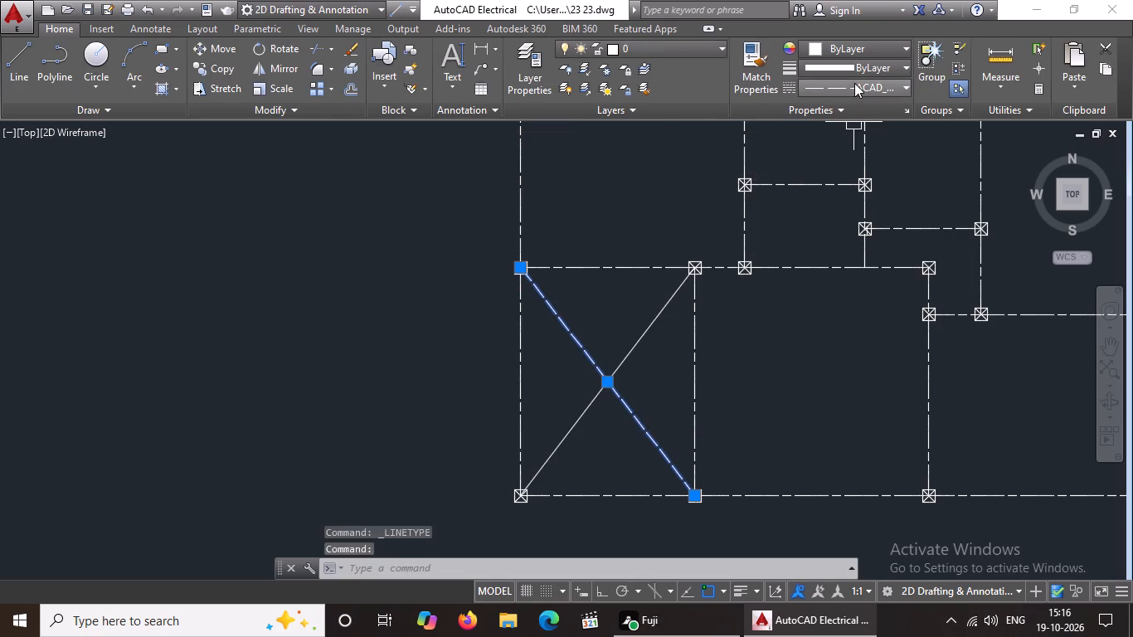
click(854, 82)
click(853, 168)
key(Escape)
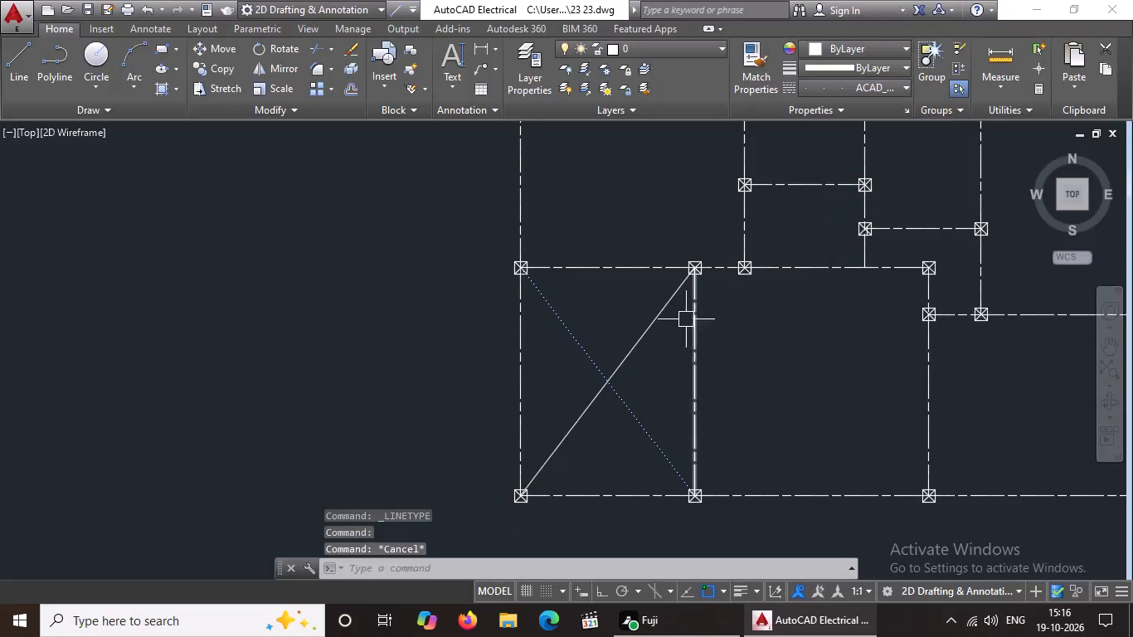
Apply the ACAD_ISO07W100 linetype to the south-west room's other diagonal and deselect it.
click(644, 328)
click(878, 84)
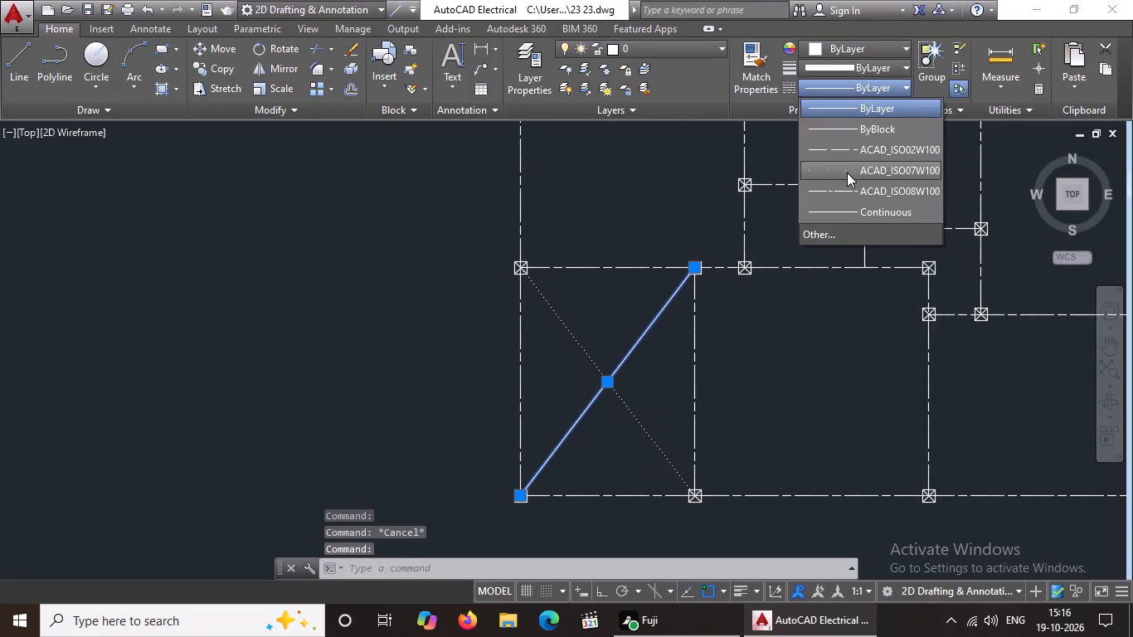
click(847, 173)
key(Escape)
Draw a diagonal line across the north-west room, from its north-west column centre to its south-east column centre.
scroll(795, 342, down, 2)
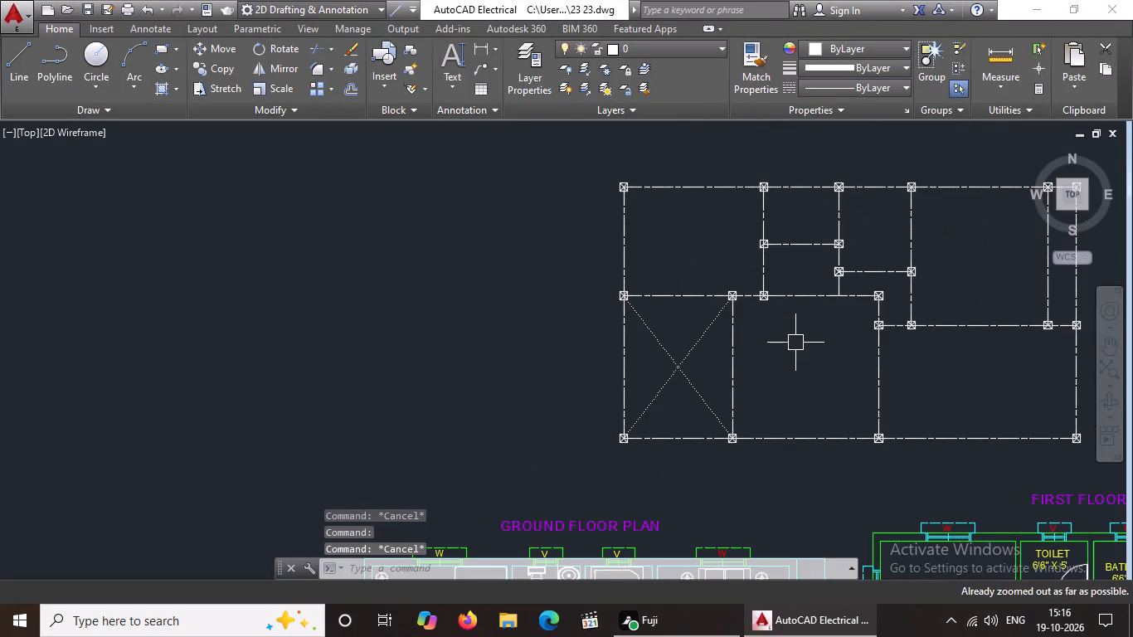
middle_drag(778, 343, 618, 375)
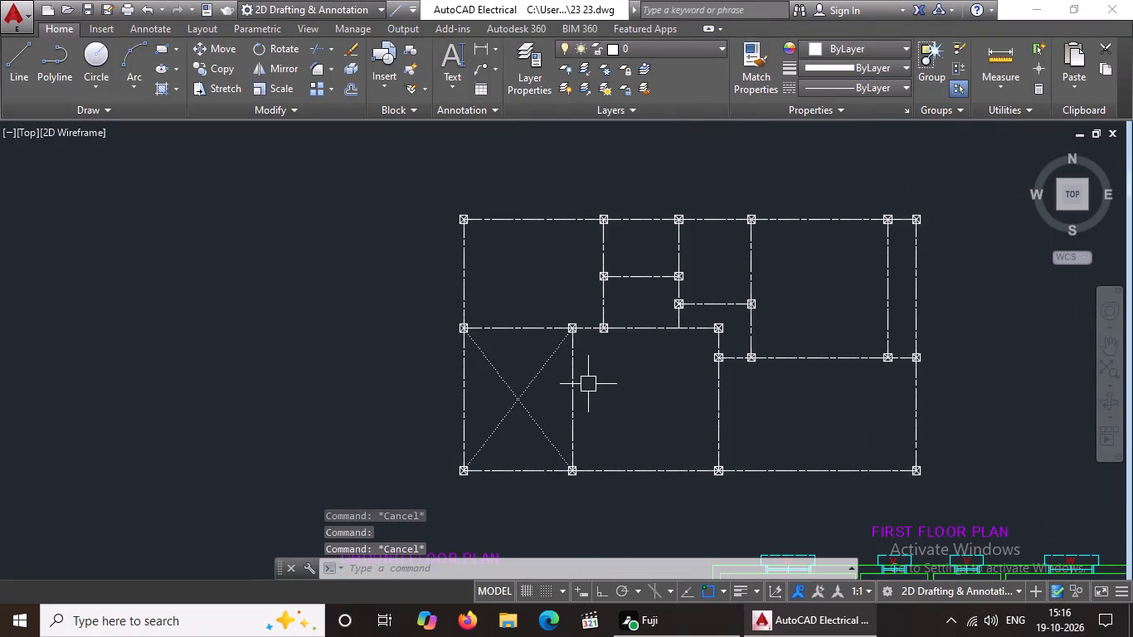
key(Escape)
key(l)
key(Return)
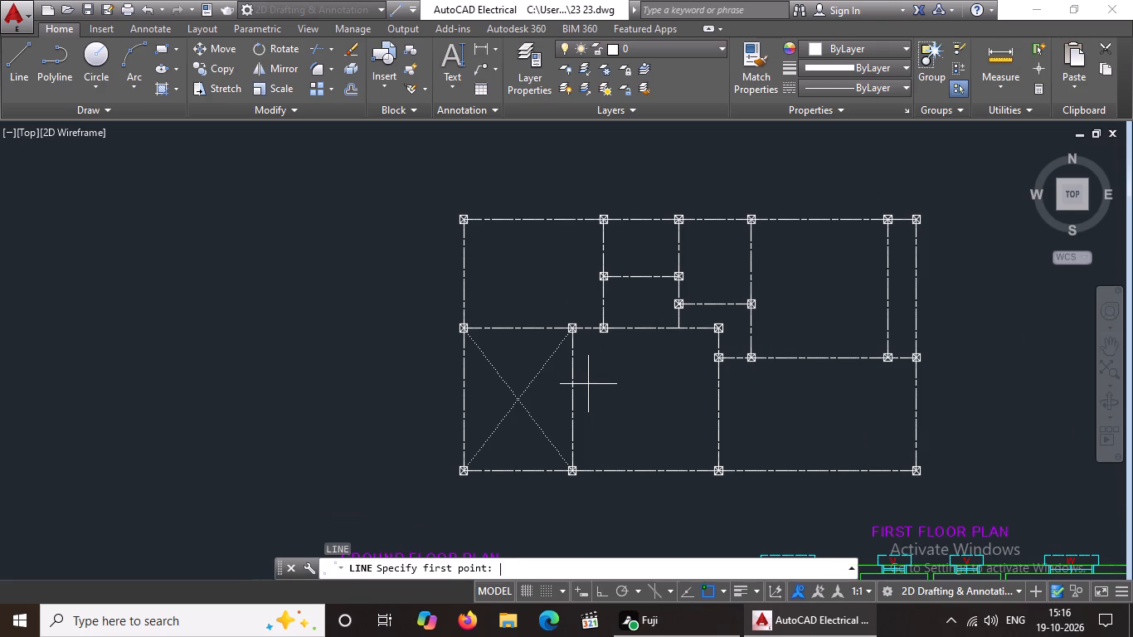
scroll(479, 238, up, 4)
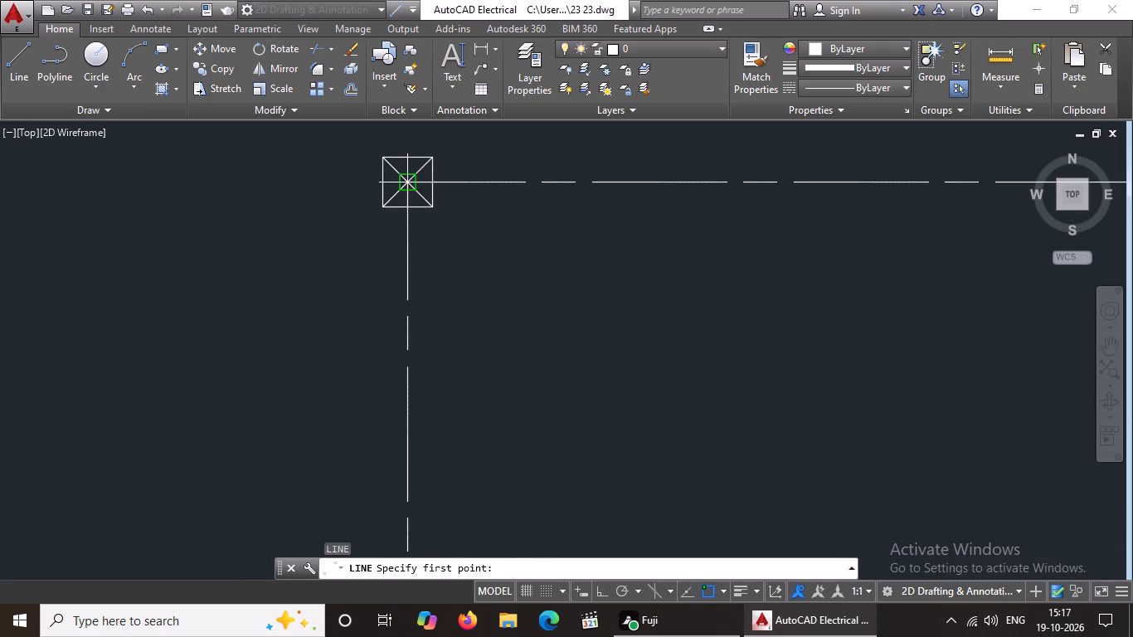
drag(406, 182, 424, 223)
scroll(498, 282, down, 2)
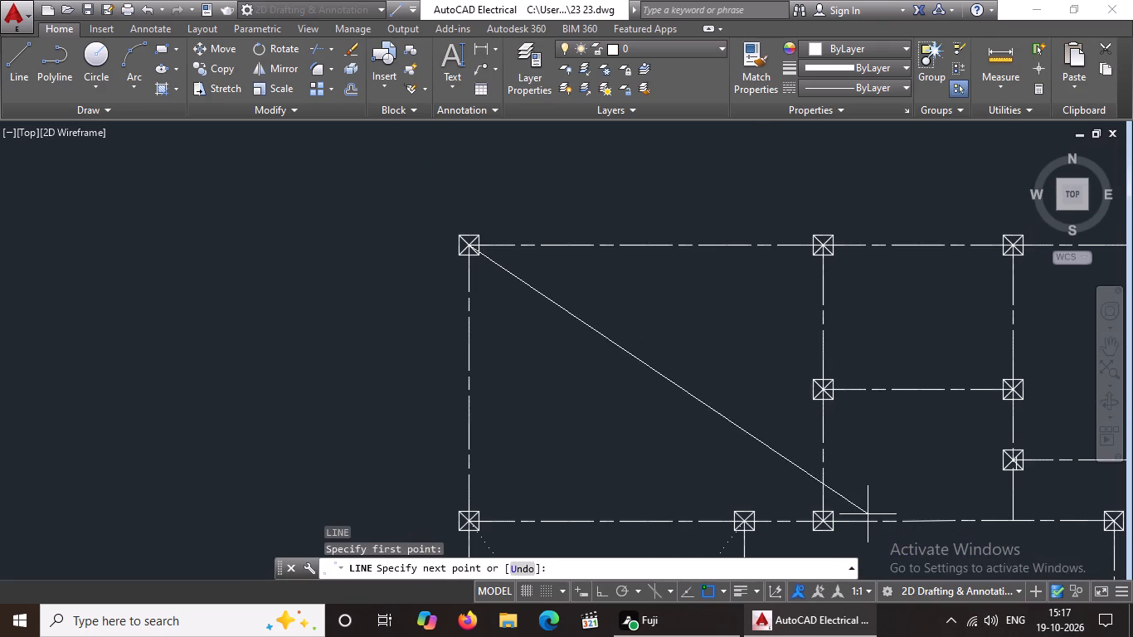
scroll(865, 514, up, 2)
scroll(776, 530, down, 1)
scroll(764, 547, up, 2)
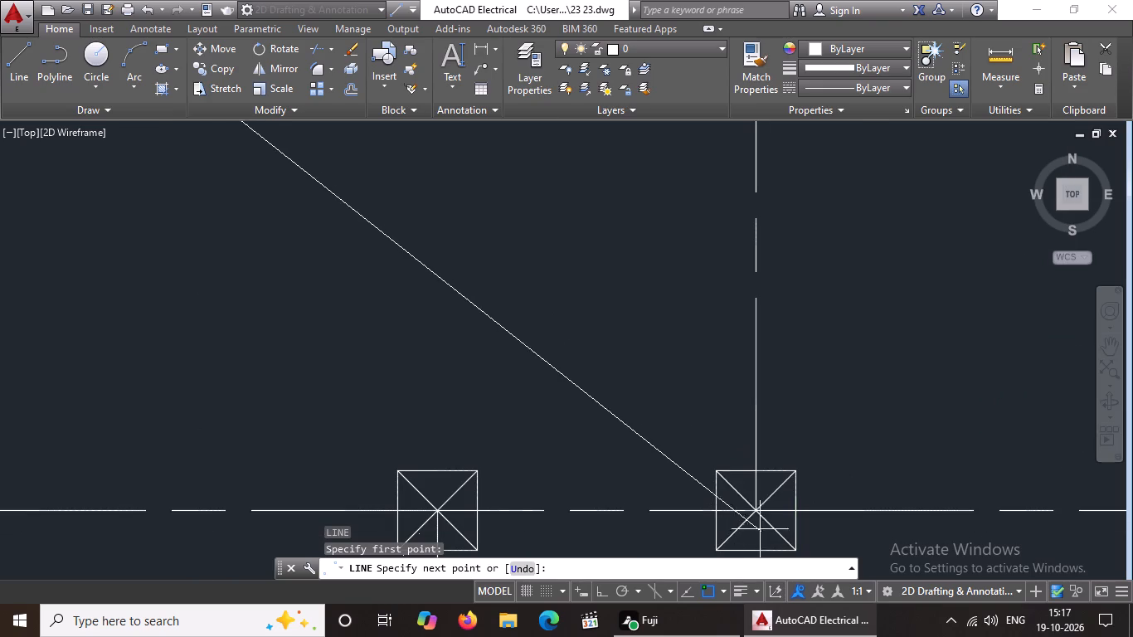
click(757, 510)
scroll(772, 489, down, 5)
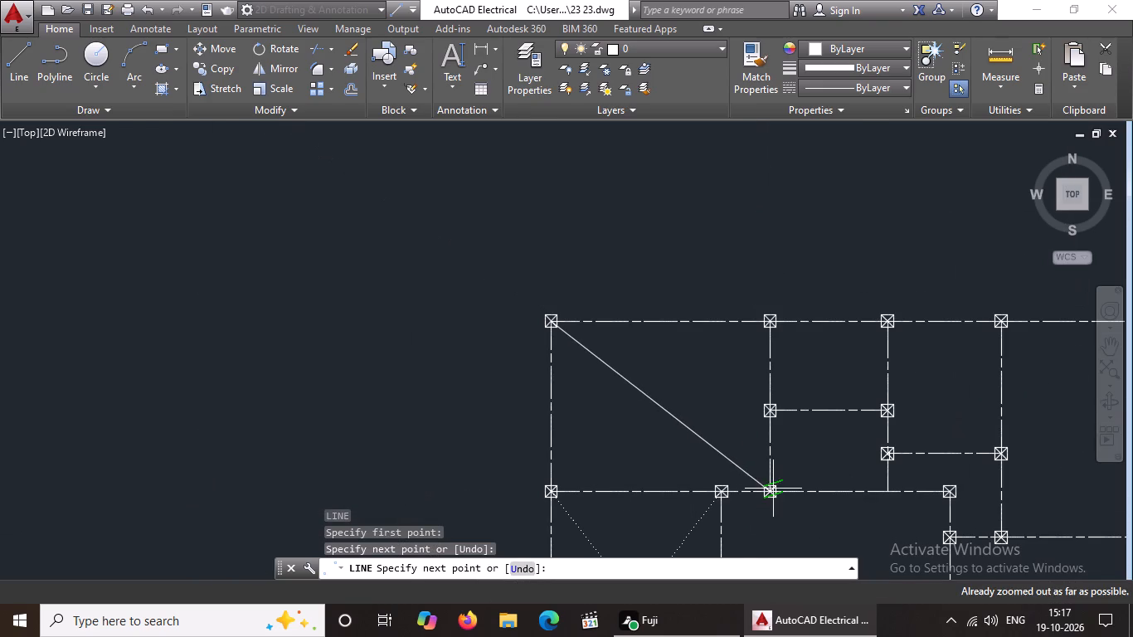
key(Escape)
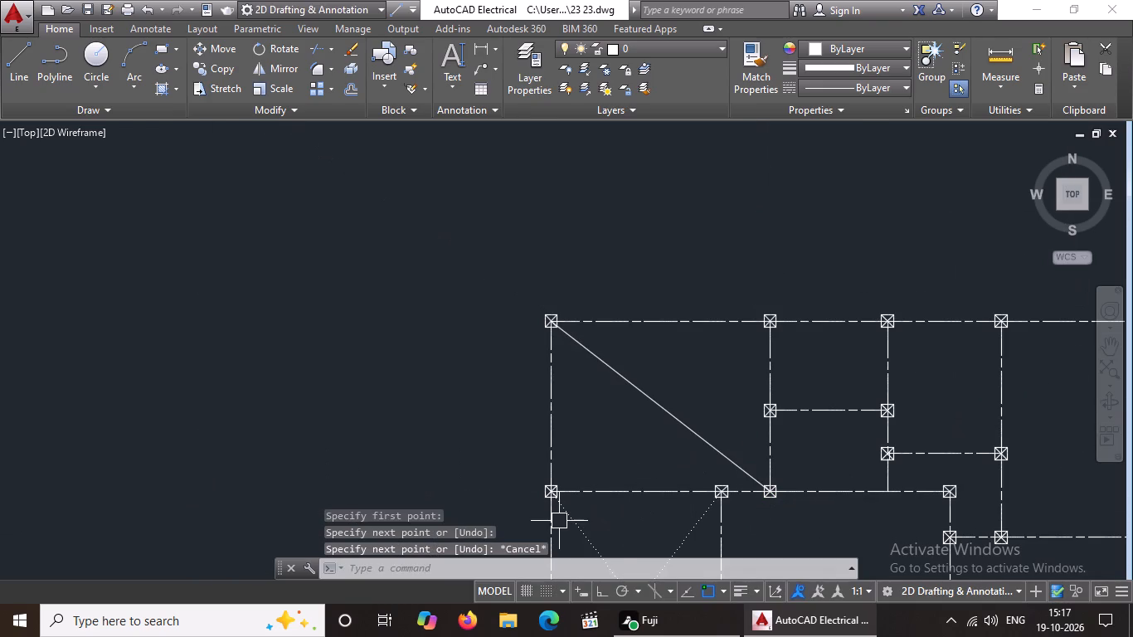
Draw the north-west room's other diagonal line, from its south-west column centre to its north-east column centre.
key(l)
key(Return)
scroll(531, 519, up, 2)
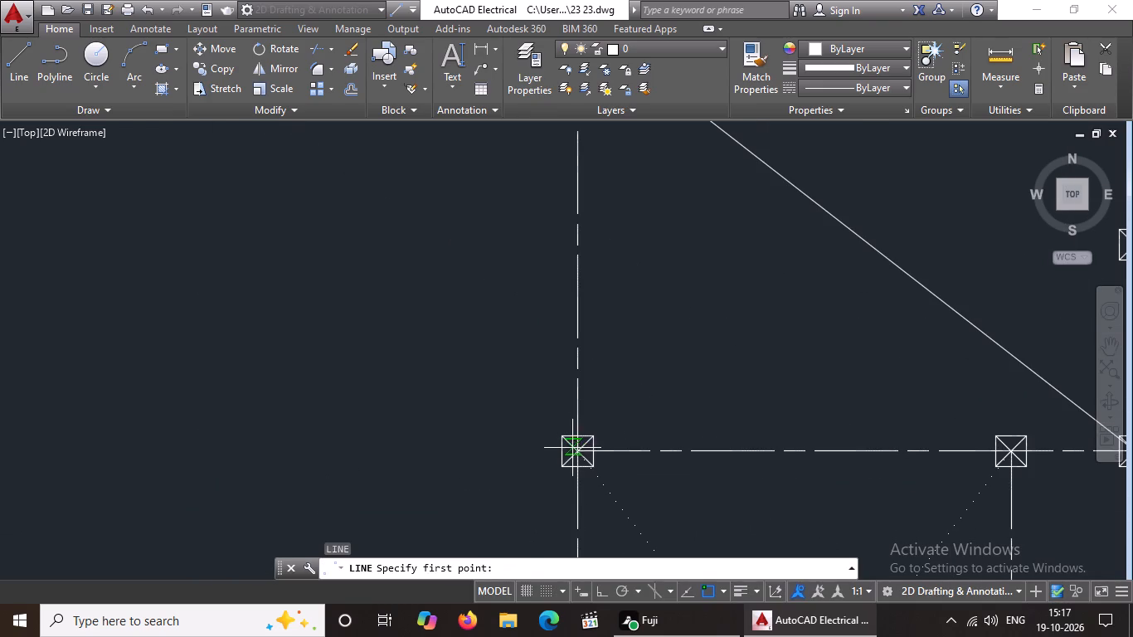
click(577, 453)
scroll(669, 379, down, 2)
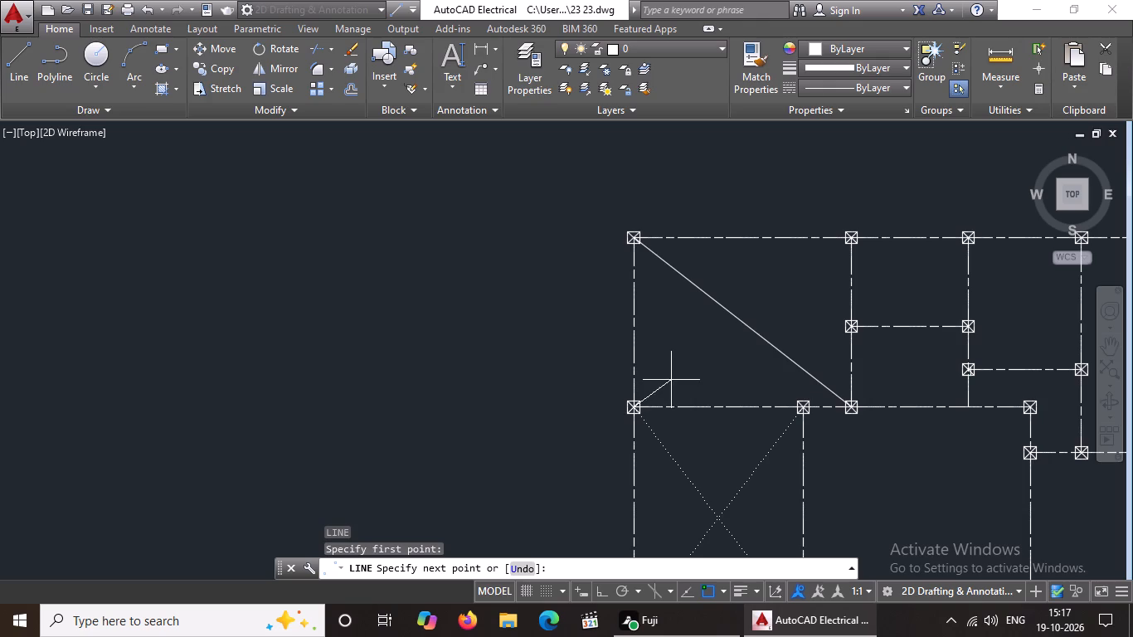
scroll(673, 387, down, 1)
scroll(854, 231, up, 4)
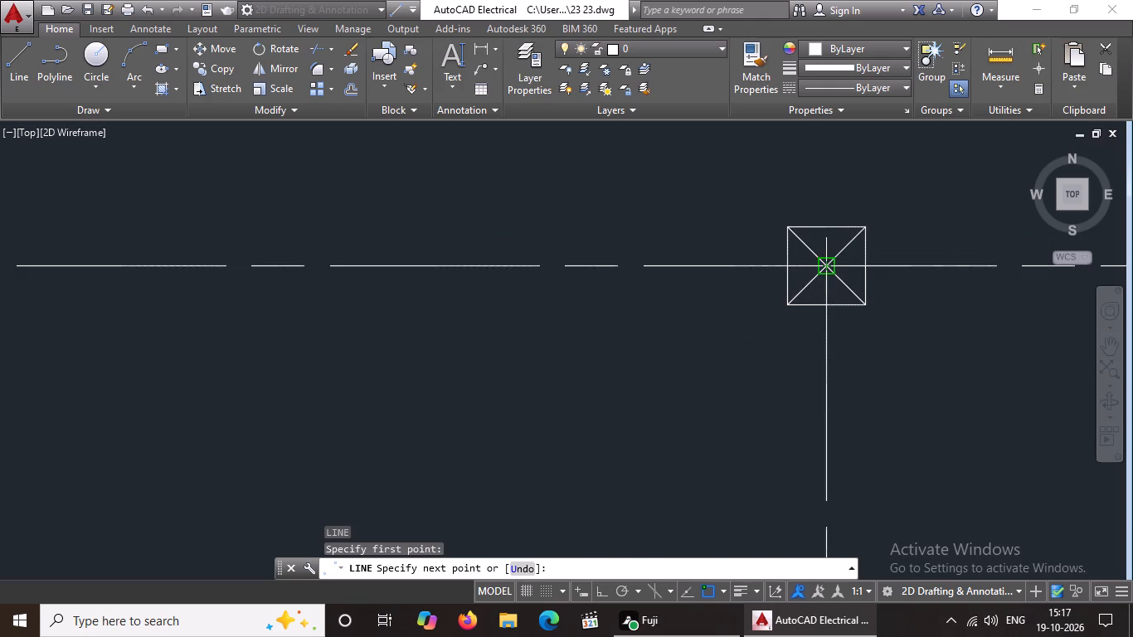
click(827, 265)
scroll(837, 255, down, 4)
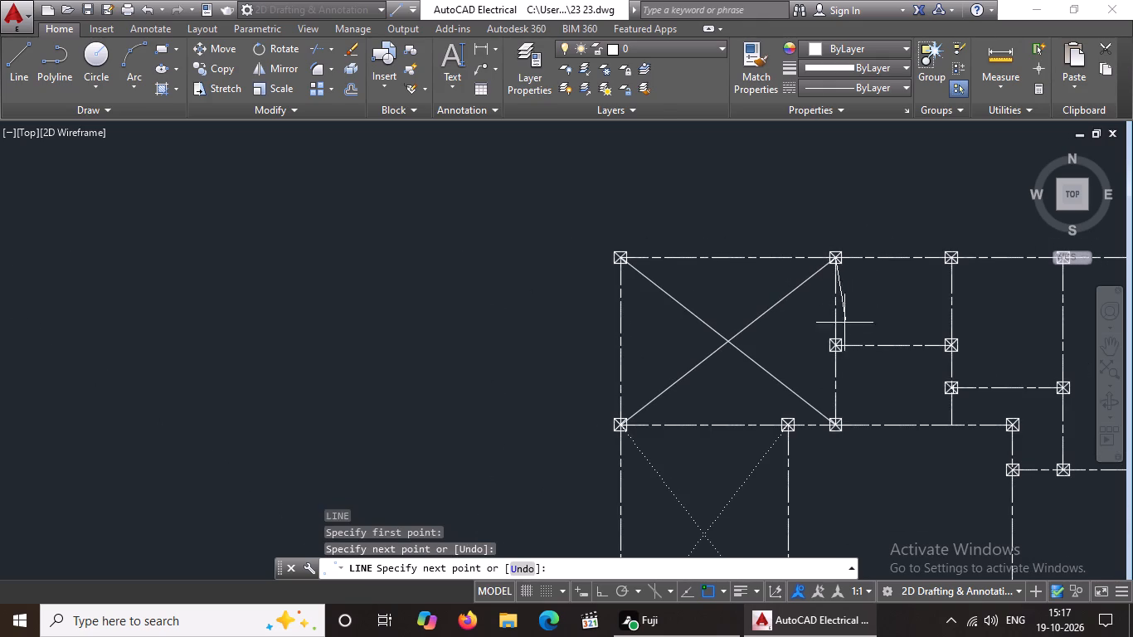
key(Escape)
Apply the ACAD_ISO07W100 linetype to the north-west room's south-west to north-east diagonal and deselect it.
click(763, 318)
click(857, 88)
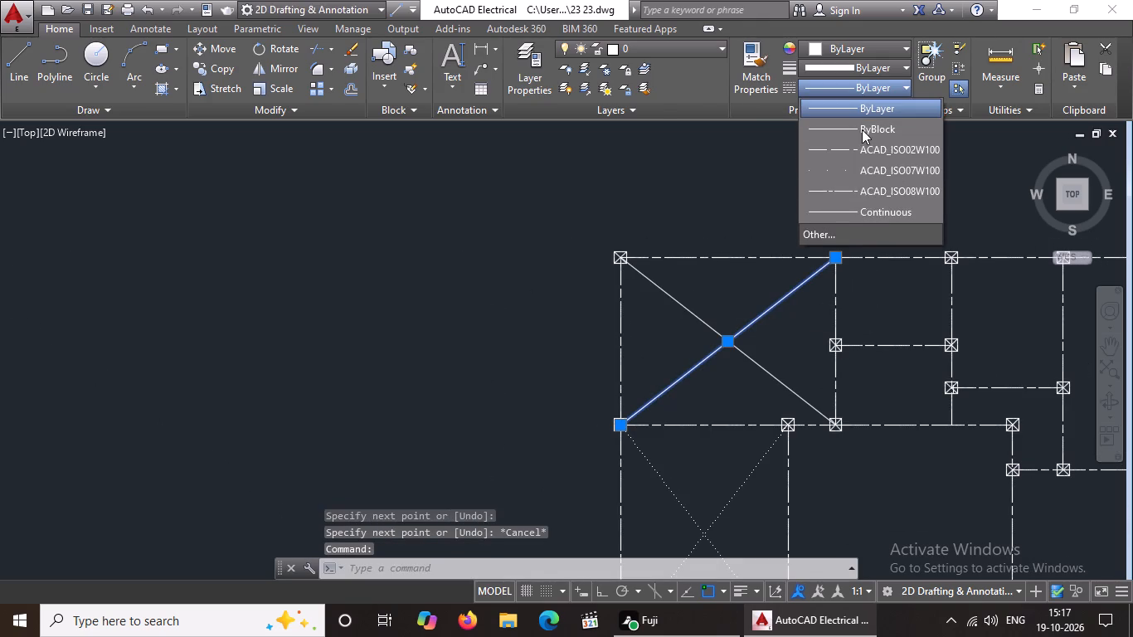
click(863, 167)
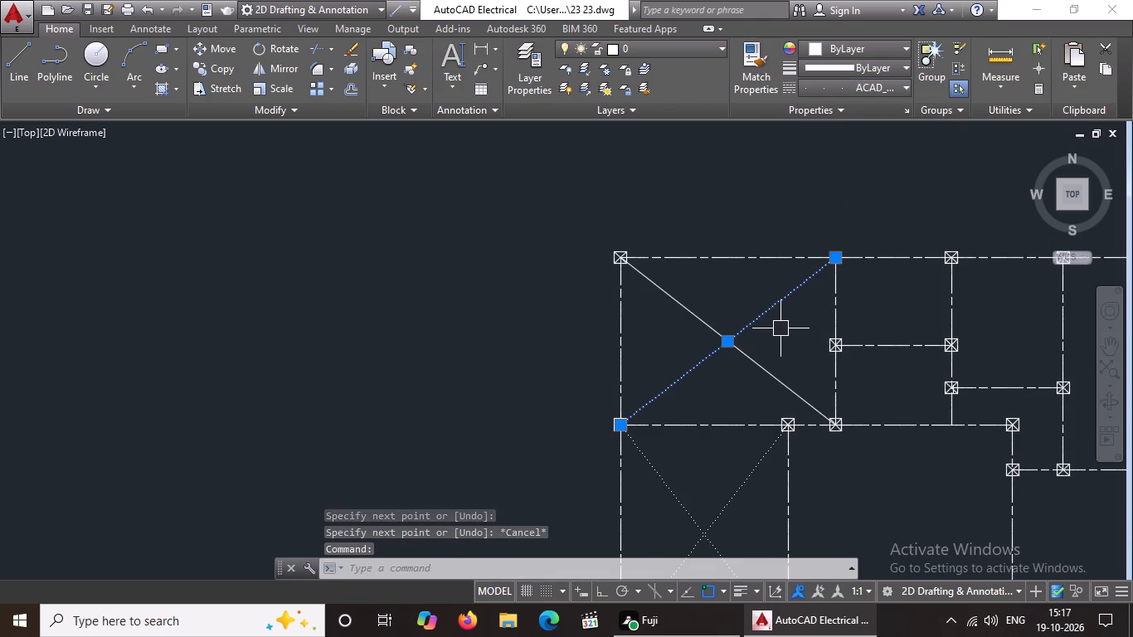
key(Escape)
Apply the ACAD_ISO07W100 linetype to the north-west room's north-west to south-east diagonal and deselect it.
scroll(784, 332, up, 2)
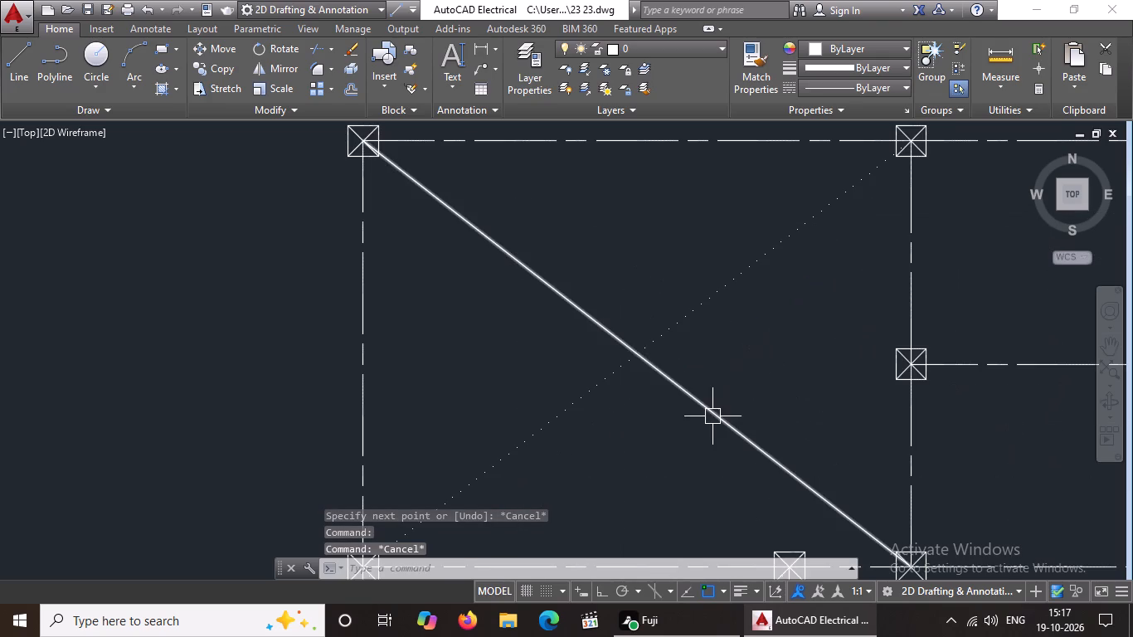
click(712, 416)
click(857, 88)
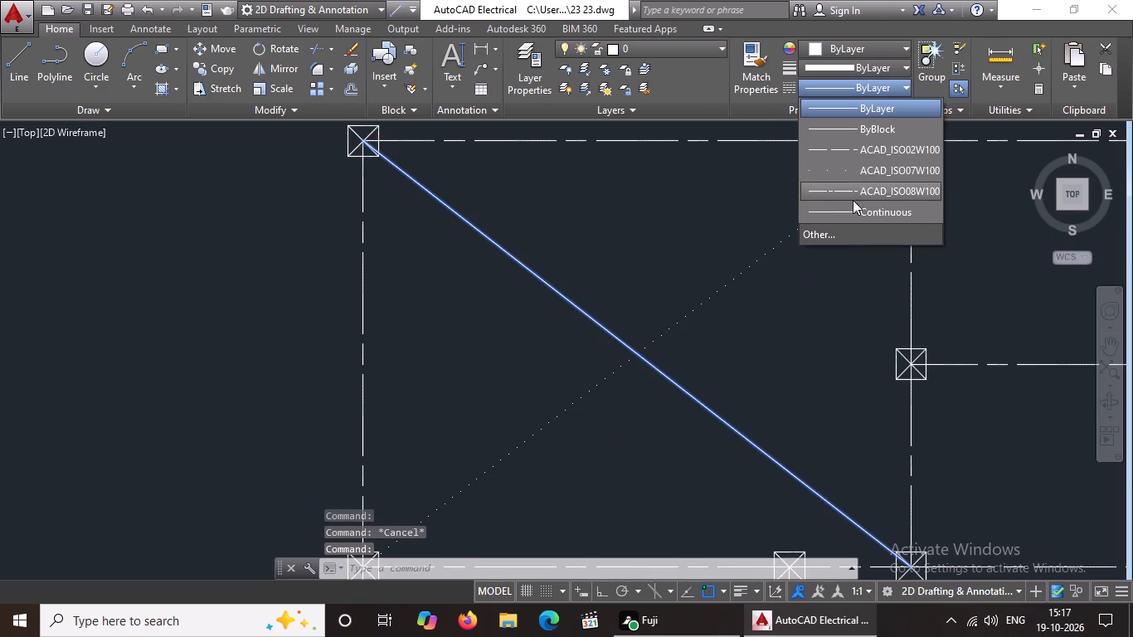
click(850, 172)
key(Escape)
scroll(798, 338, down, 4)
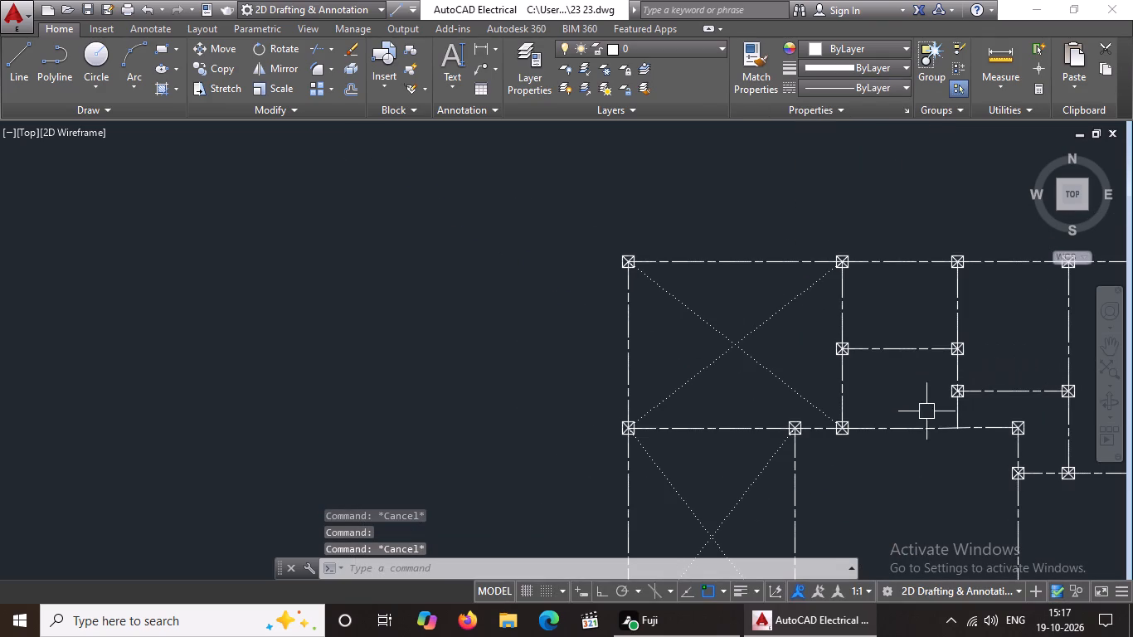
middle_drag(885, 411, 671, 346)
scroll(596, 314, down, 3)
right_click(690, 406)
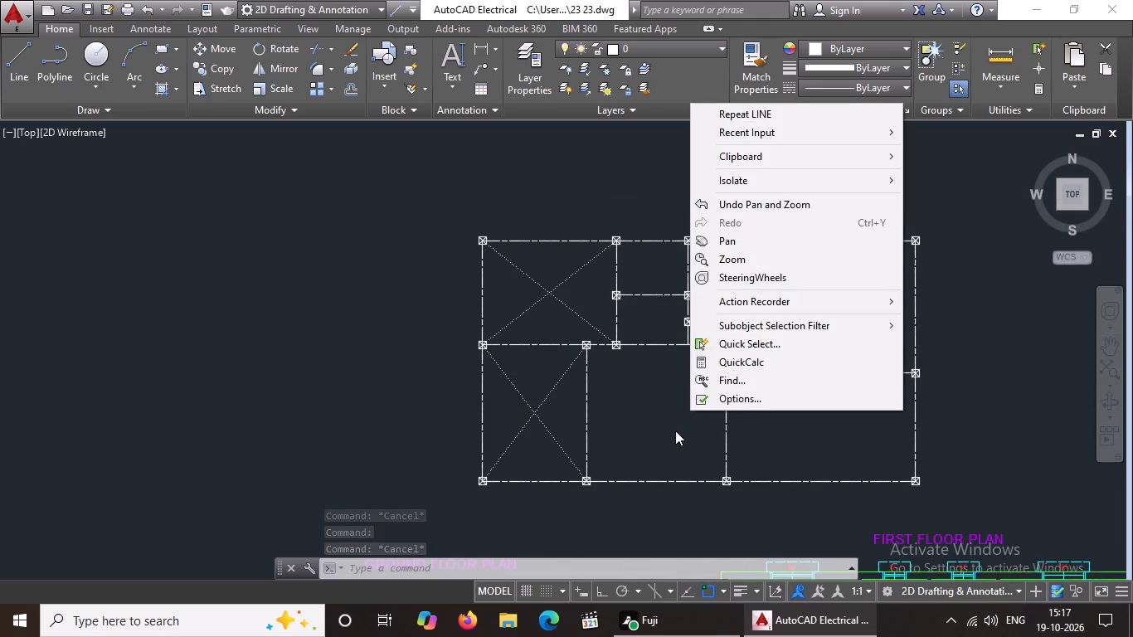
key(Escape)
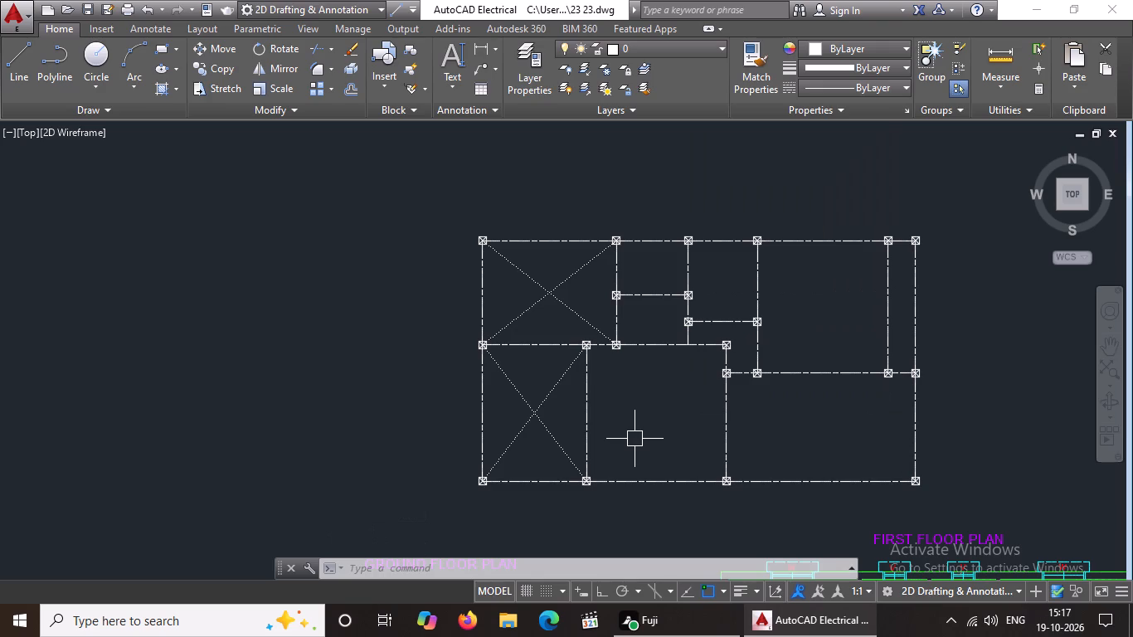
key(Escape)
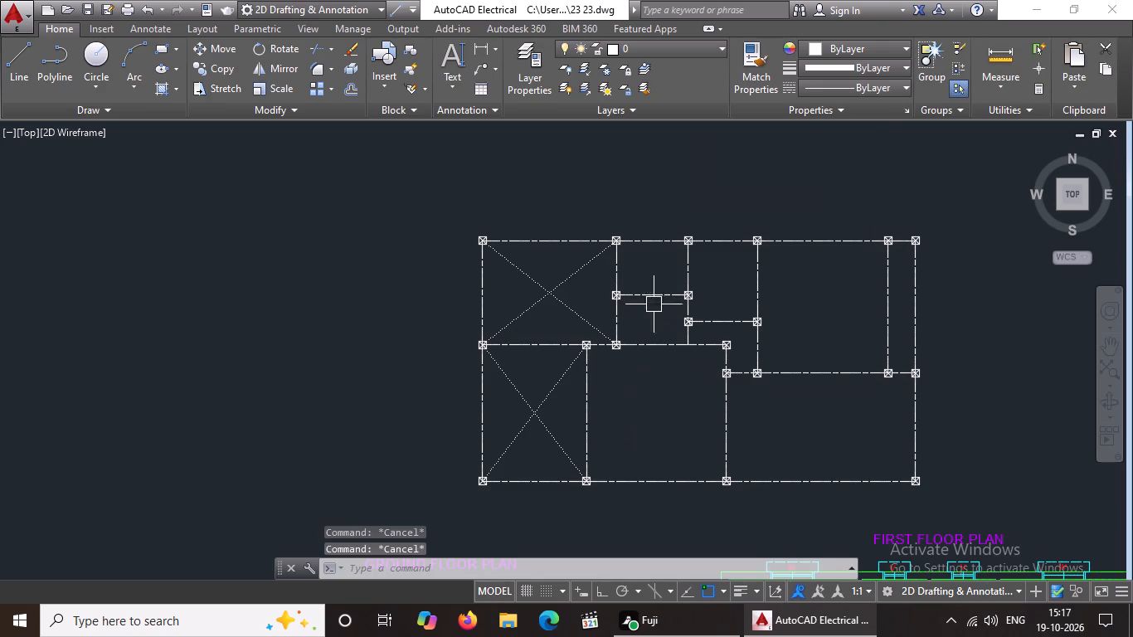
Trim away the north-south centreline stub between the third northern room's south-west column and the east-west centreline south of it.
scroll(625, 309, up, 2)
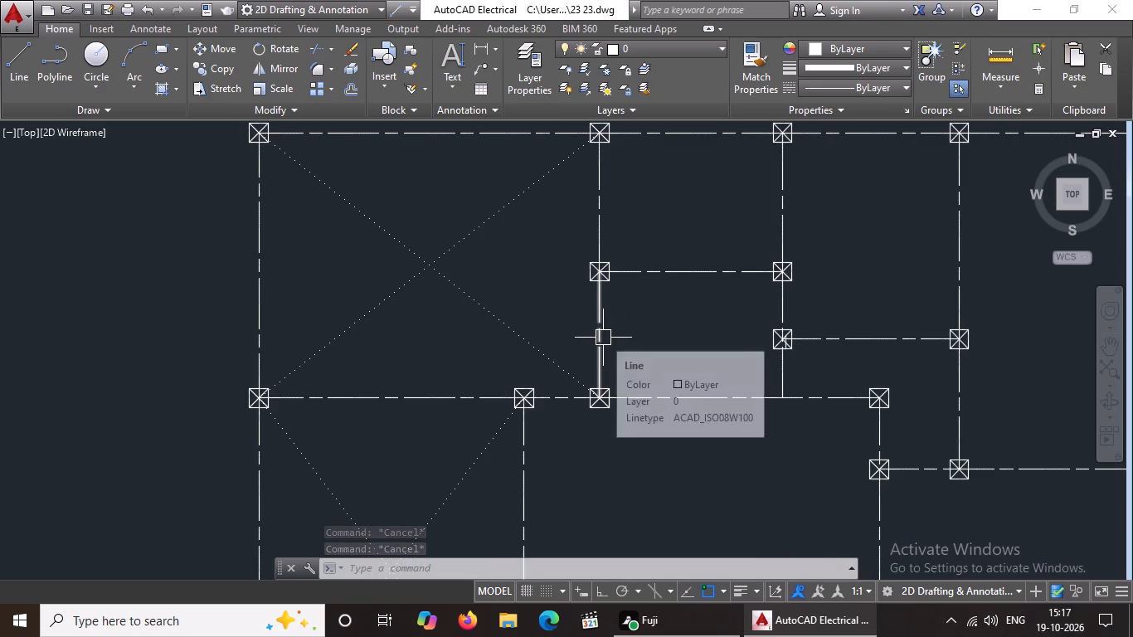
scroll(782, 375, up, 2)
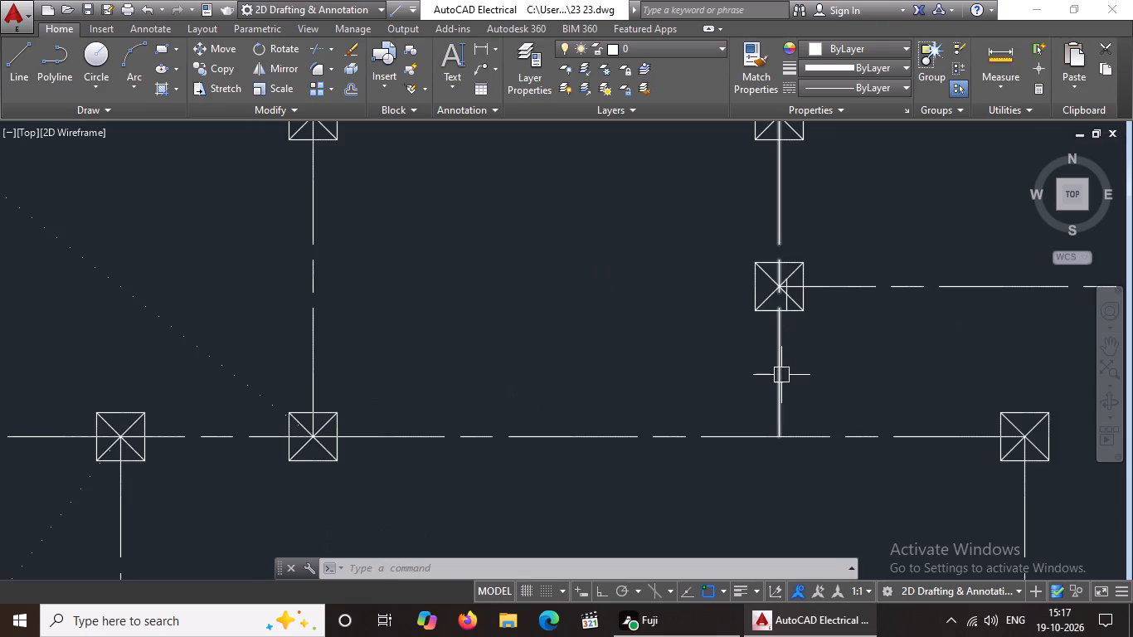
click(779, 375)
key(Escape)
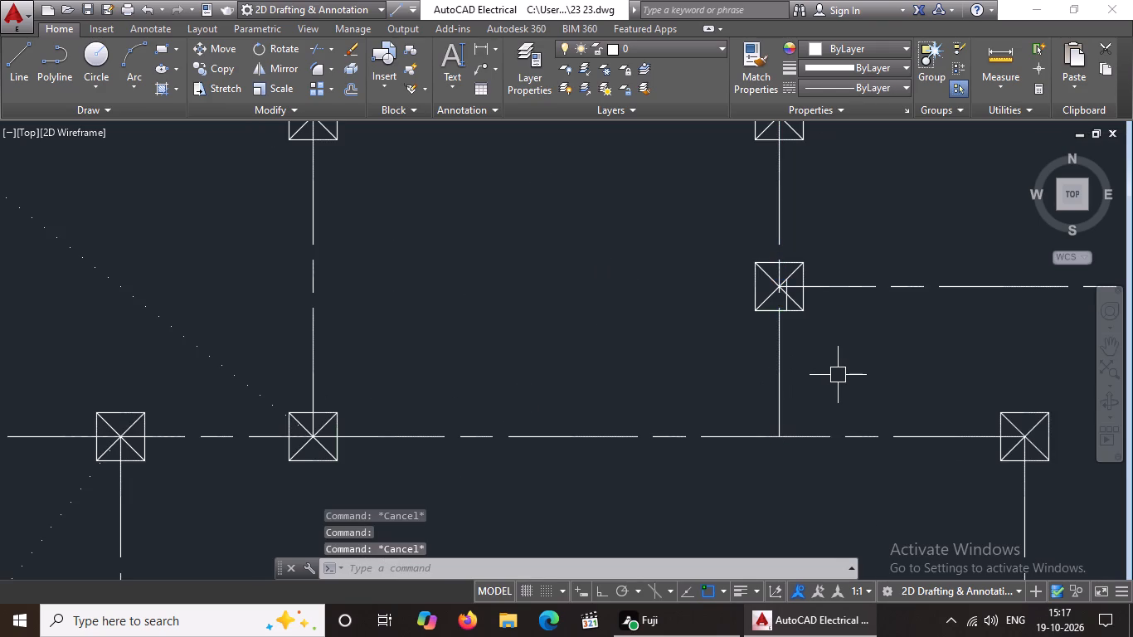
text(TR)
key(space)
key(space)
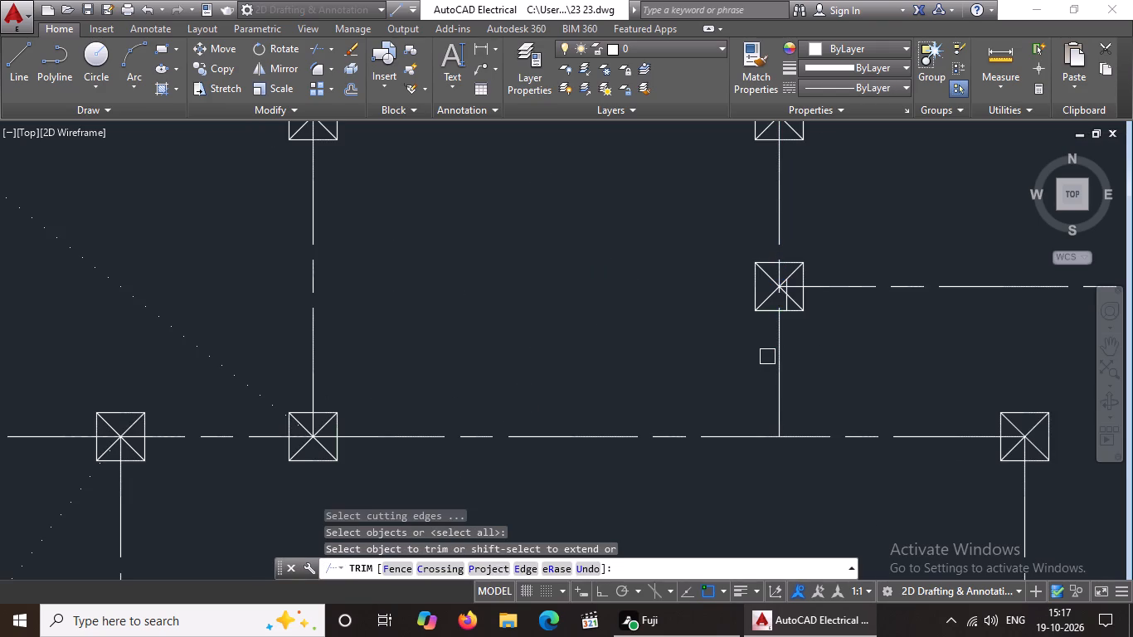
click(776, 426)
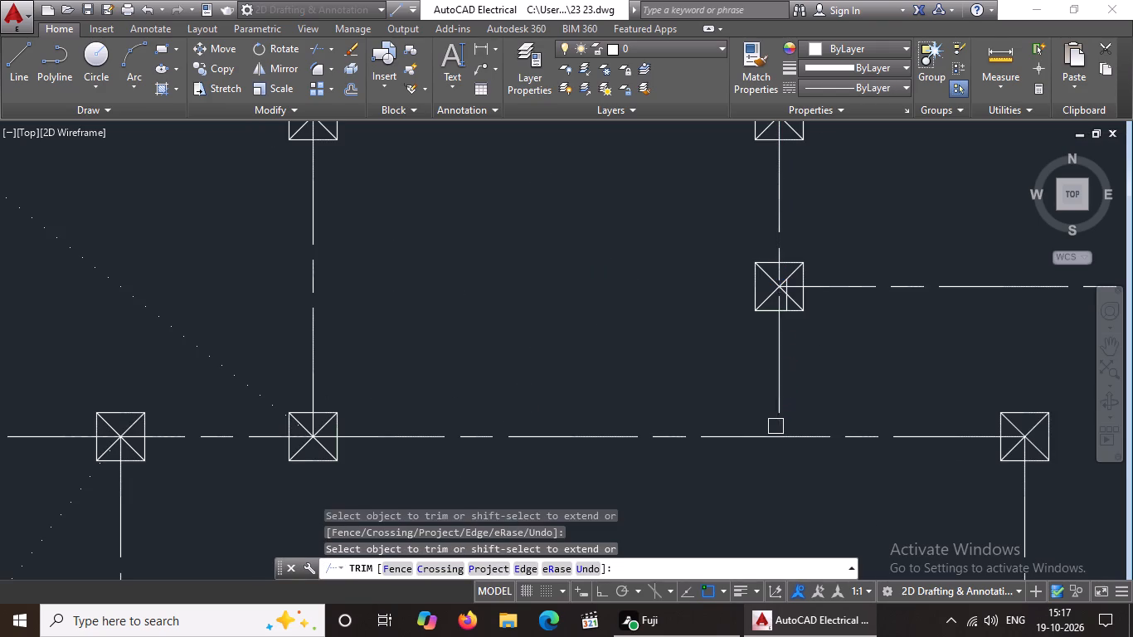
click(776, 386)
scroll(805, 362, down, 4)
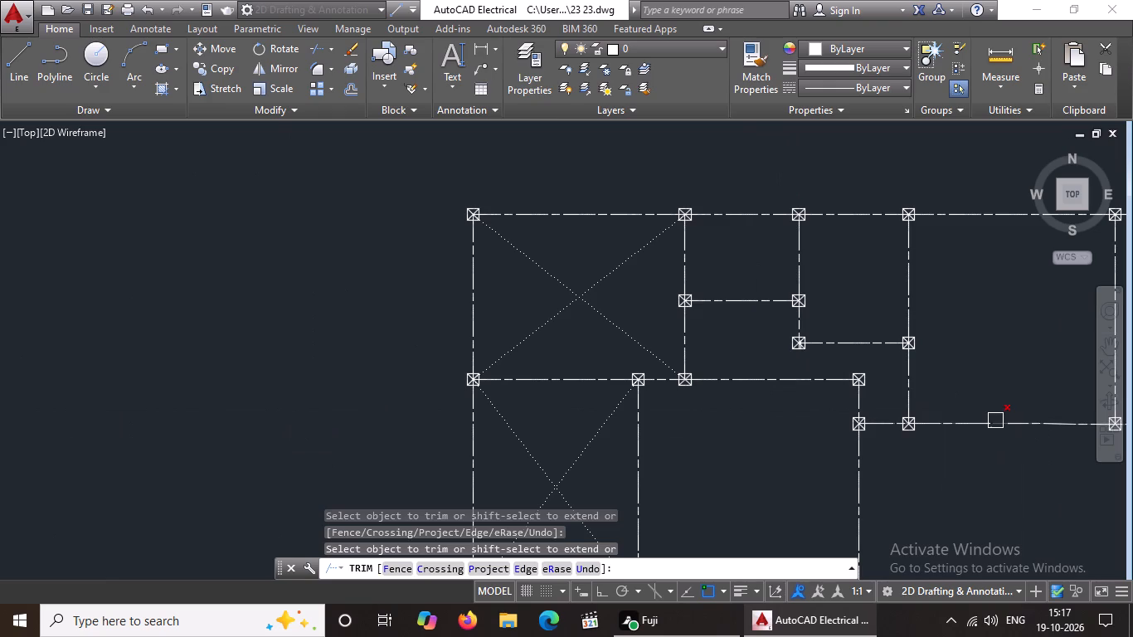
key(Escape)
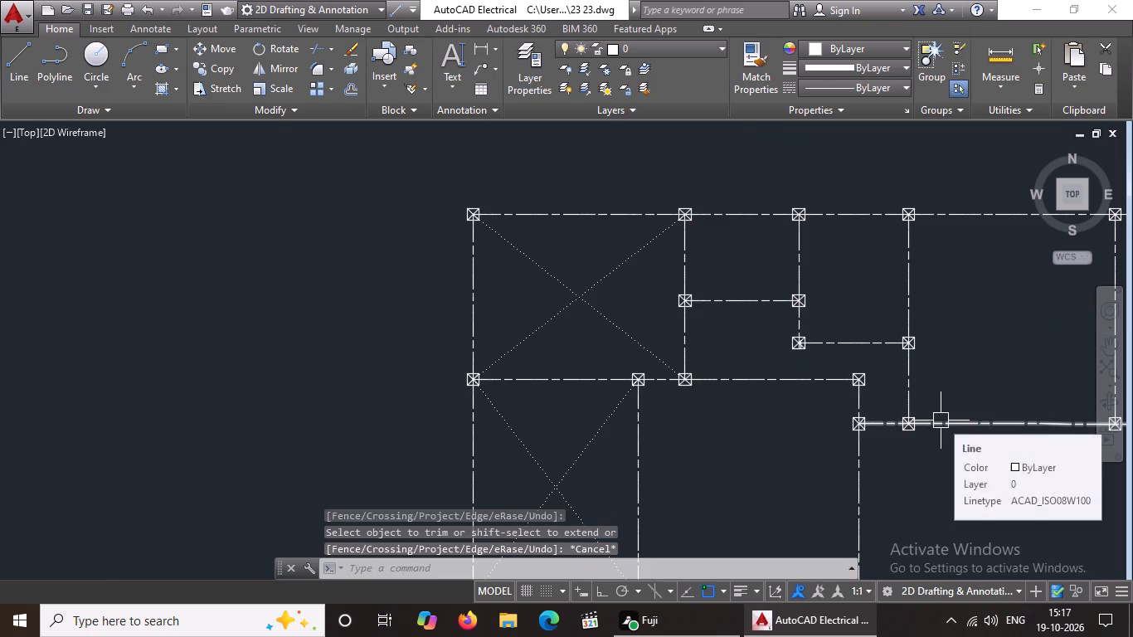
Draw a diagonal line across the small room east of the north-west room, from its north-west column centre to its south-east column centre.
scroll(941, 421, down, 2)
middle_drag(945, 421, 779, 348)
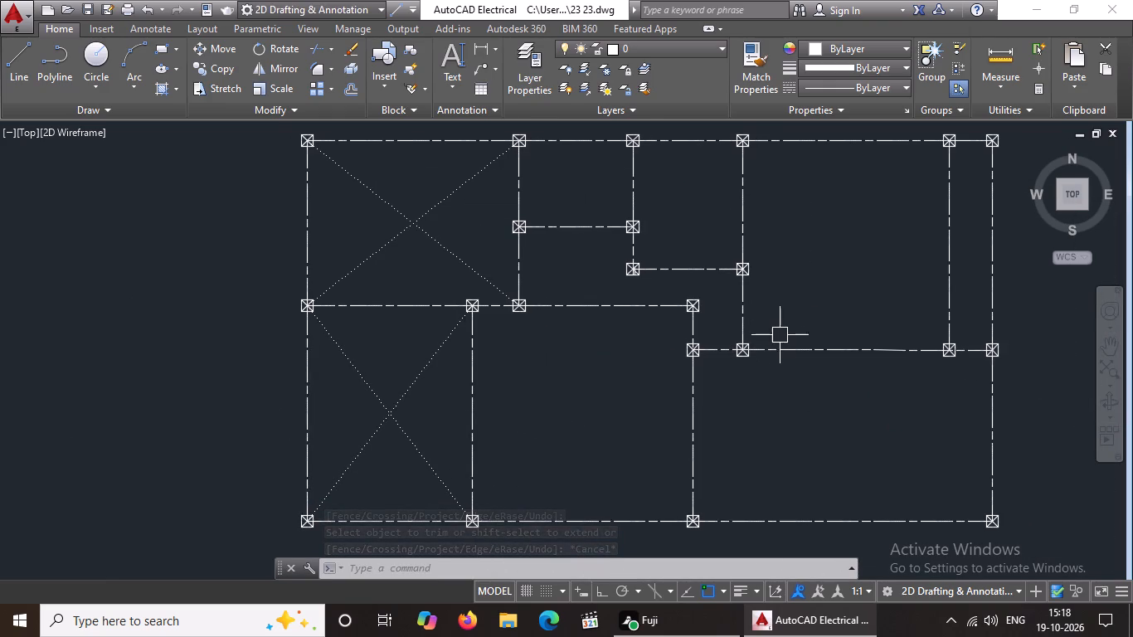
key(Escape)
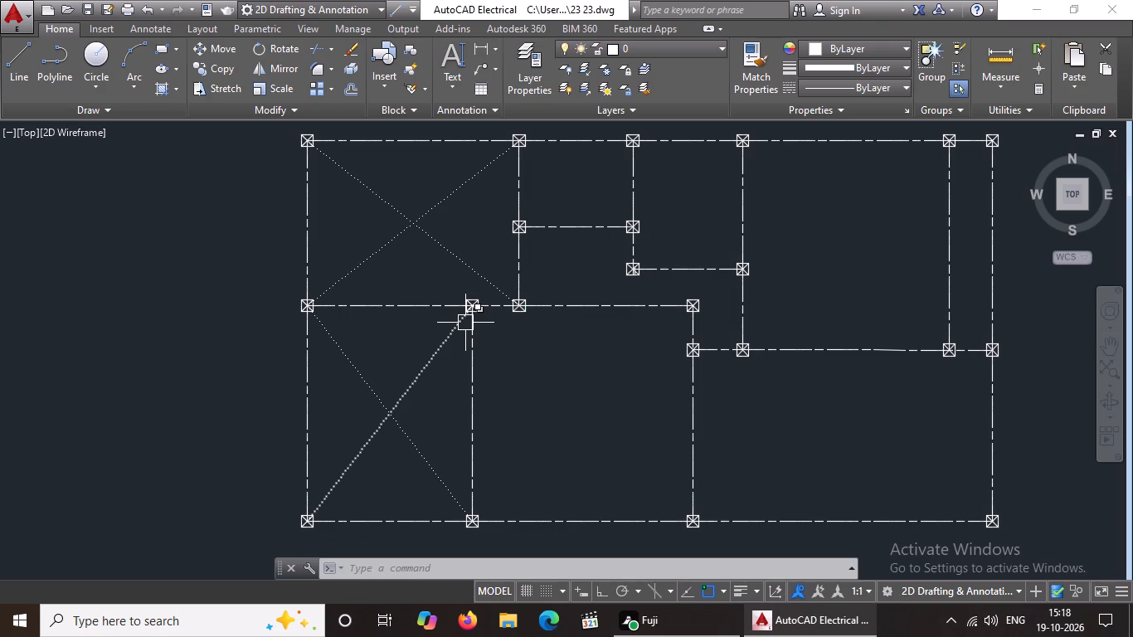
middle_drag(537, 350, 517, 418)
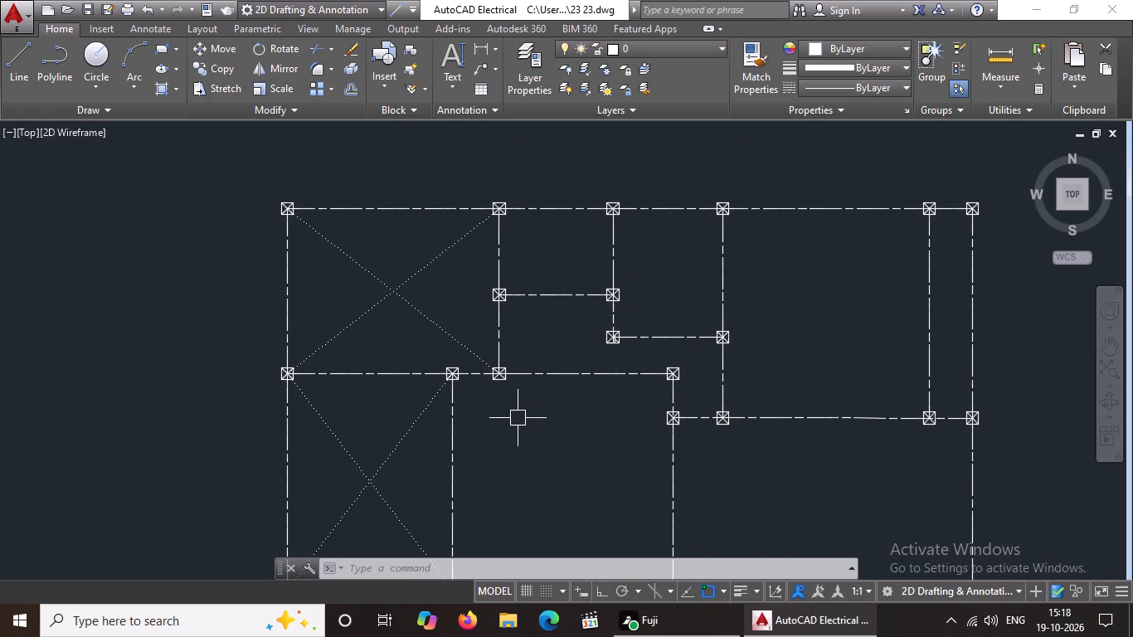
click(27, 66)
scroll(502, 212, up, 2)
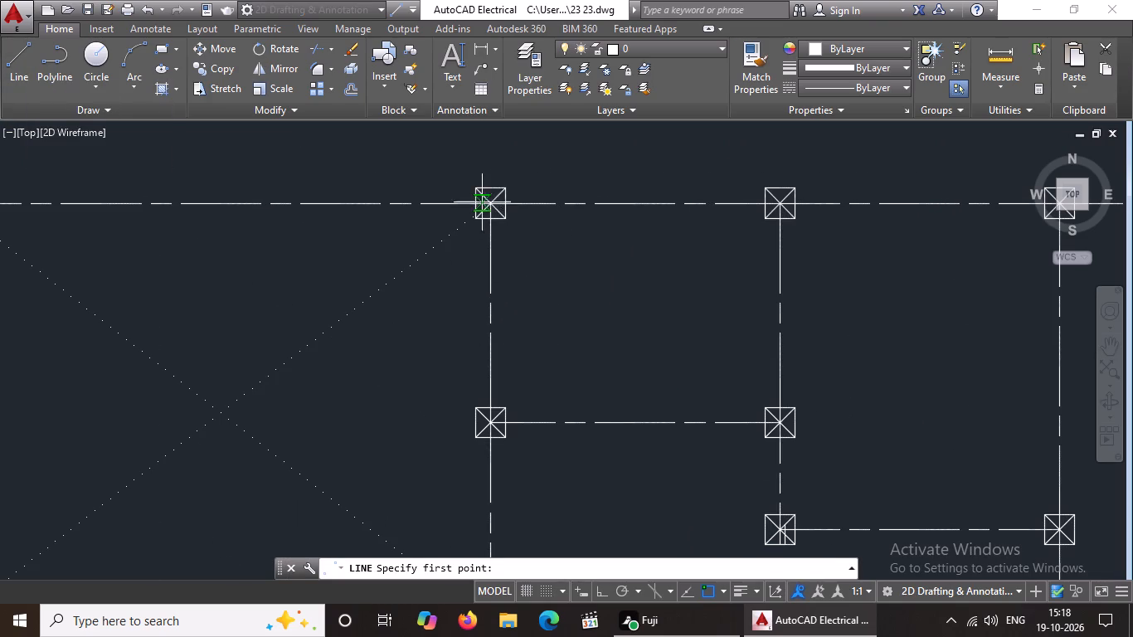
drag(489, 204, 504, 222)
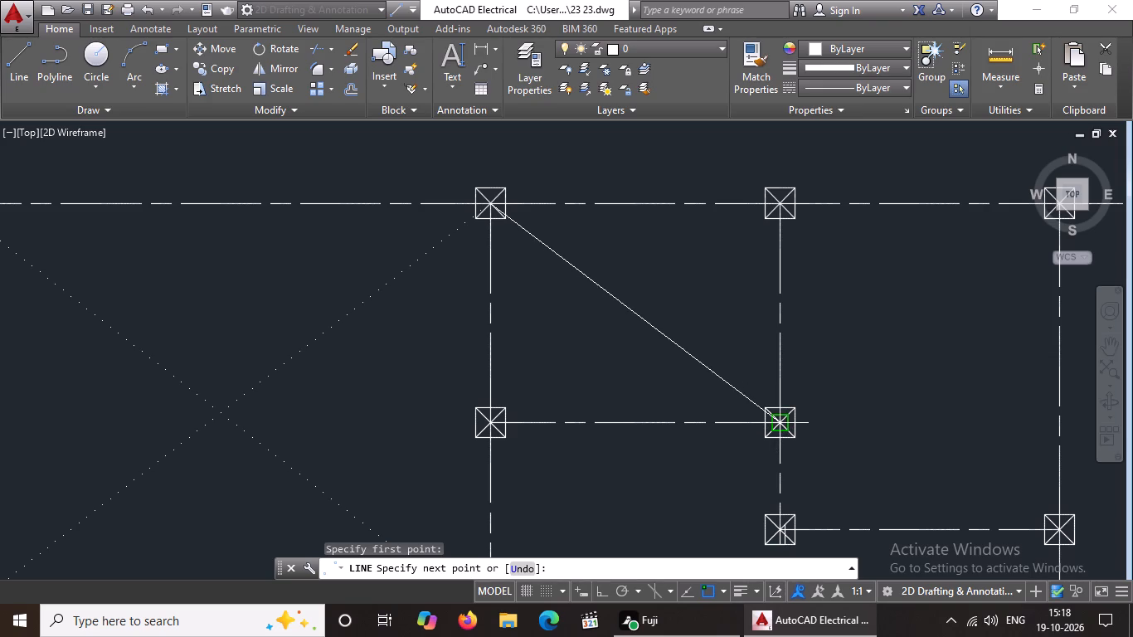
click(780, 427)
key(Escape)
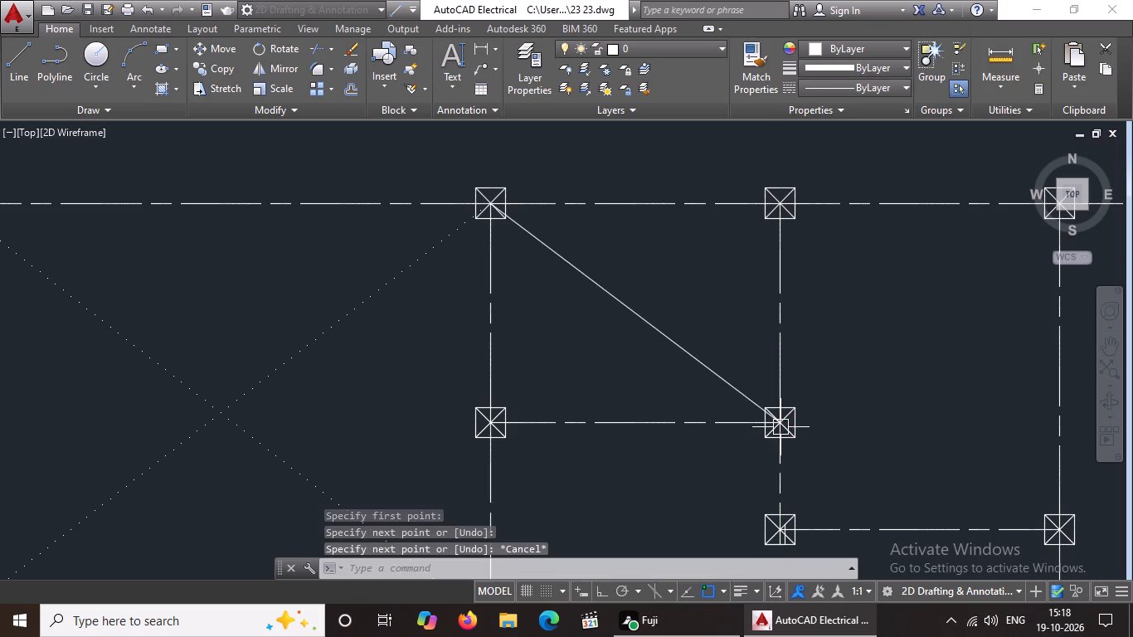
Draw the small northern room's other diagonal line, from its south-west column centre to its north-east column centre.
key(l)
key(Return)
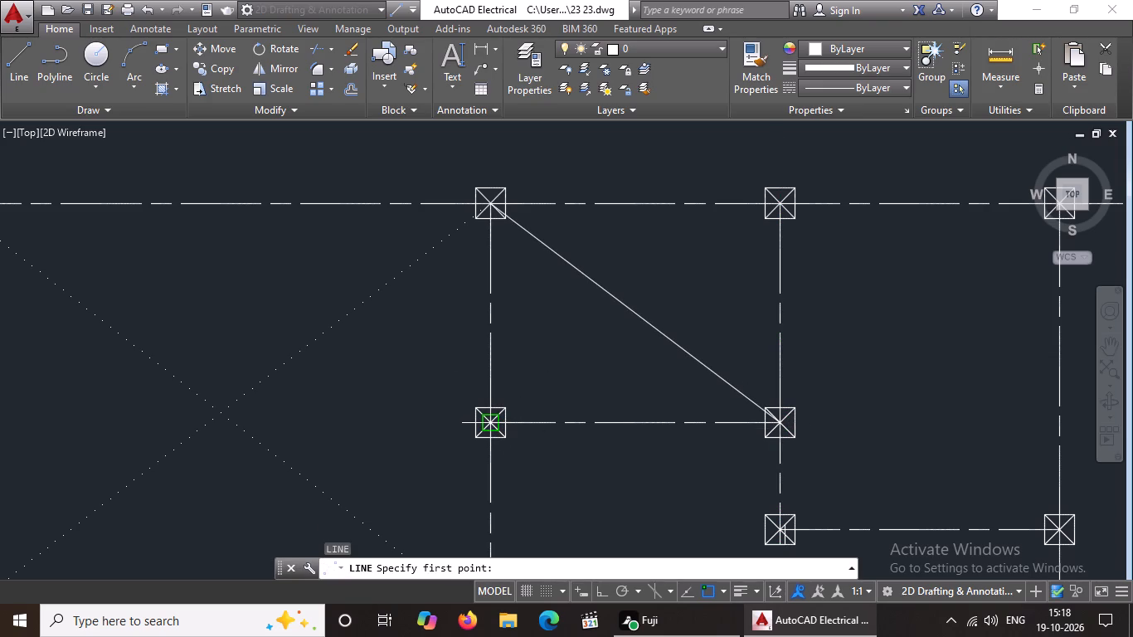
drag(489, 425, 501, 419)
scroll(772, 207, up, 2)
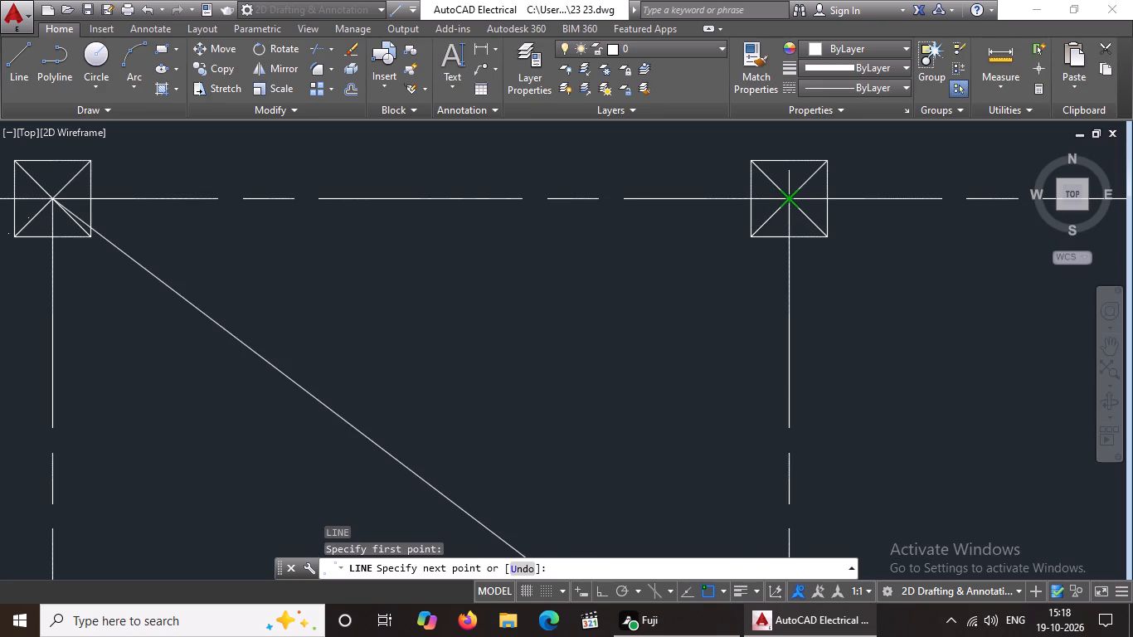
click(789, 200)
scroll(818, 213, down, 3)
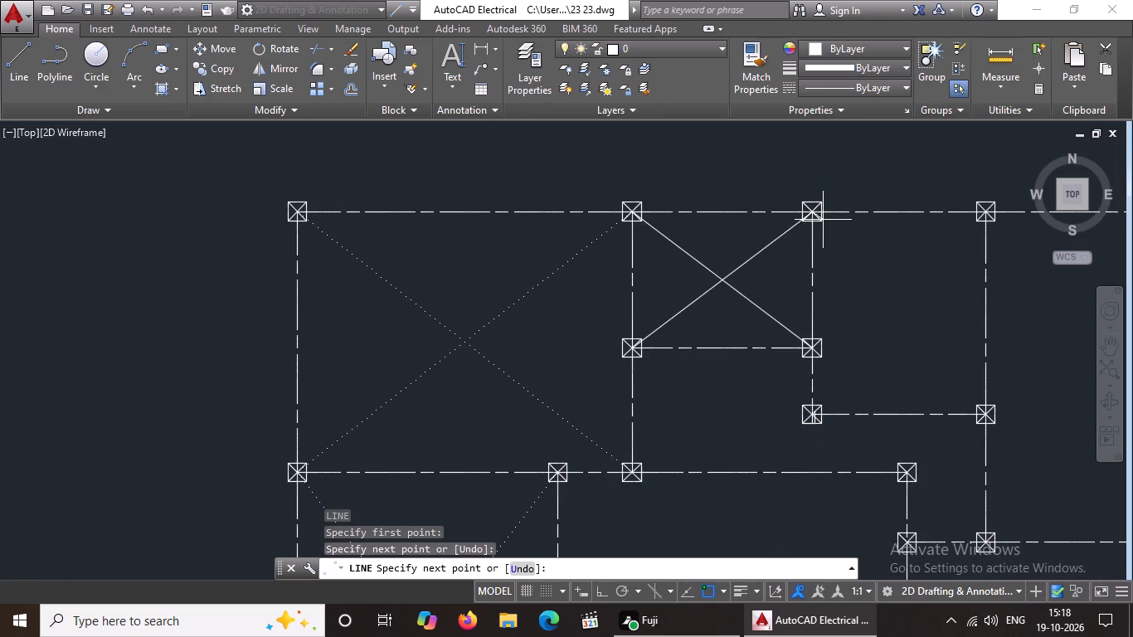
key(Escape)
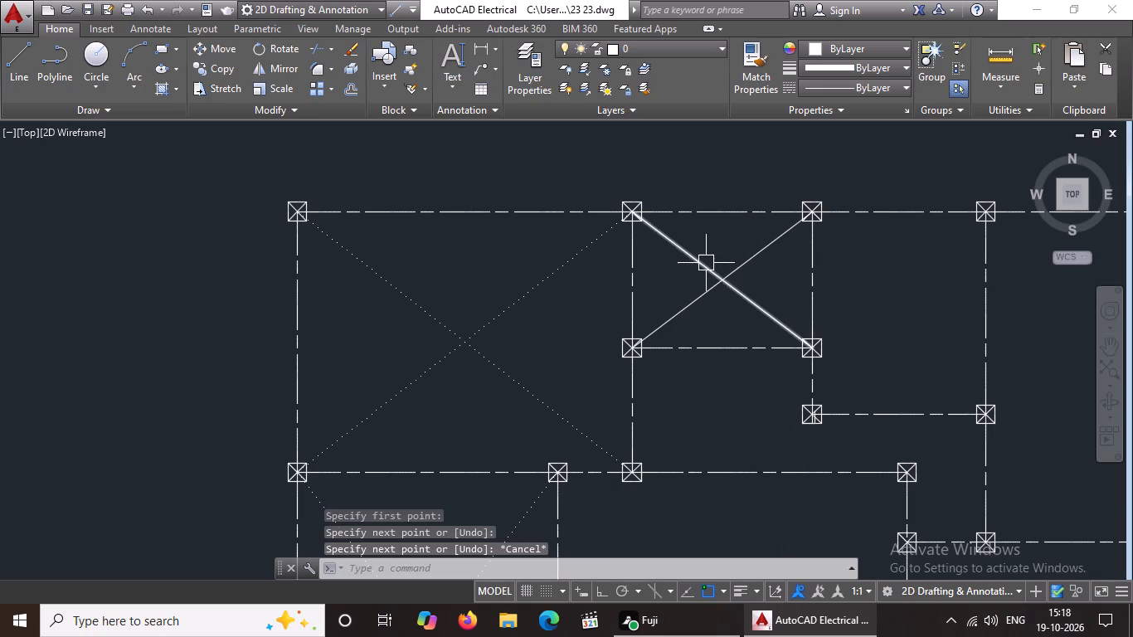
Apply the ACAD_ISO07W100 linetype to the small northern room's north-west to south-east diagonal and deselect it.
click(705, 263)
click(839, 85)
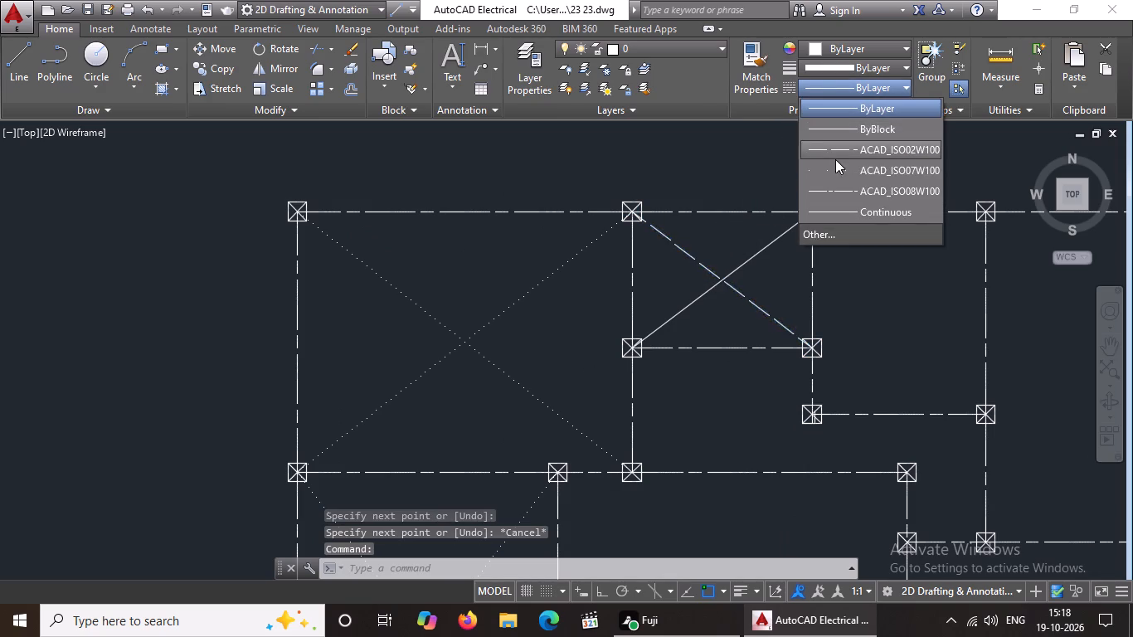
click(834, 166)
key(Escape)
Apply the ACAD_ISO07W100 linetype to the small northern room's south-west to north-east diagonal and deselect it.
click(747, 256)
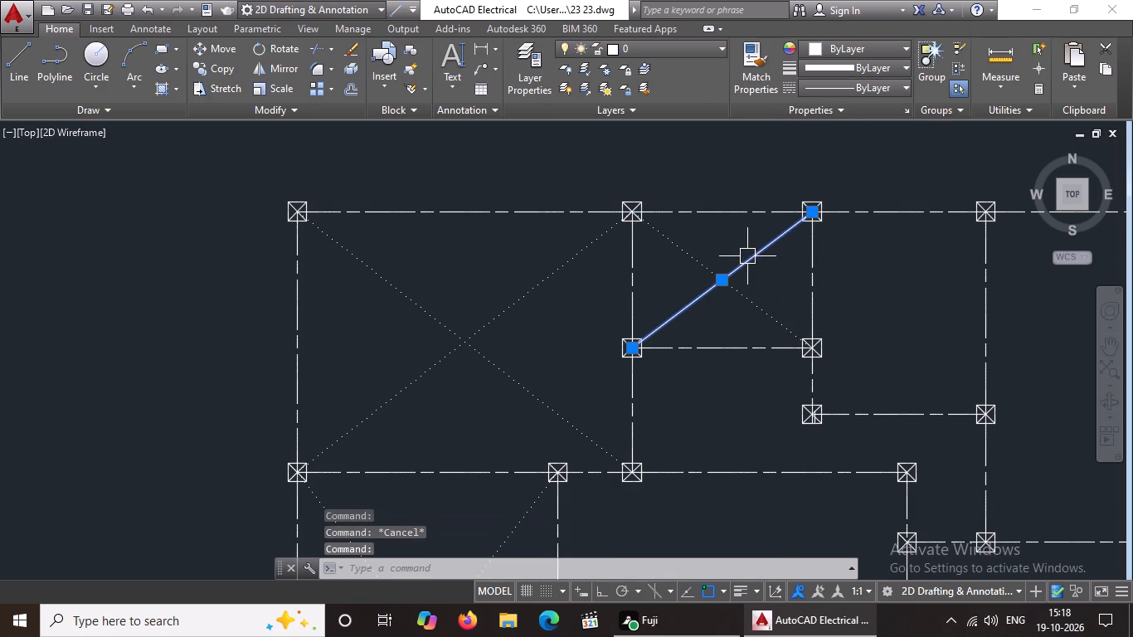
click(853, 86)
click(847, 171)
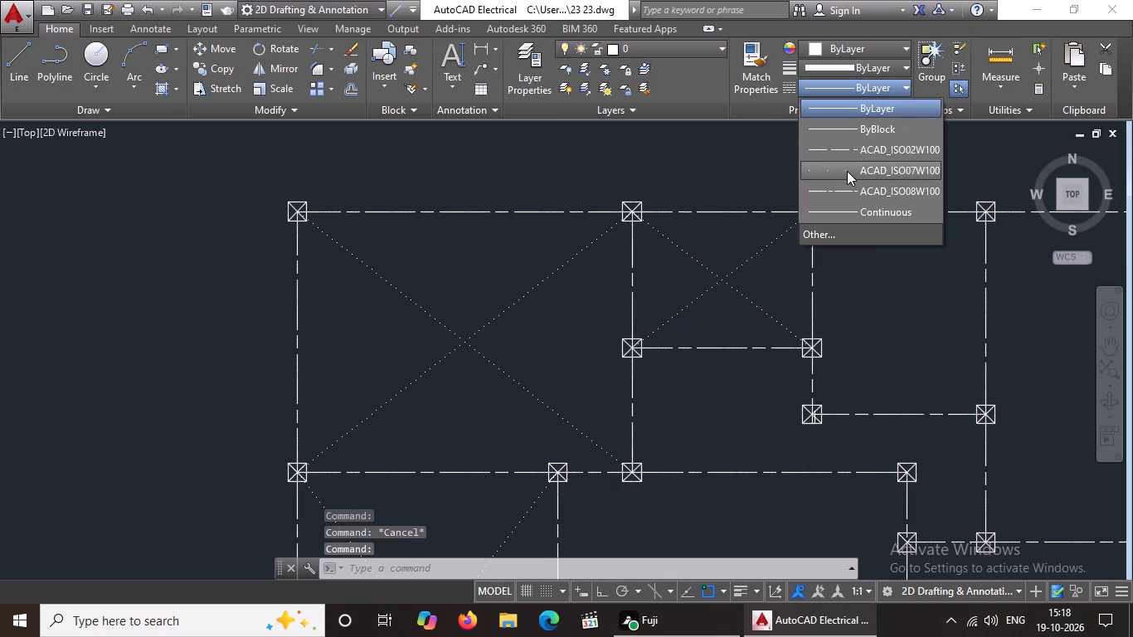
key(Escape)
Draw a diagonal line across the room east of the small northern room, from its north-west column centre to its south-east column centre.
scroll(807, 309, down, 2)
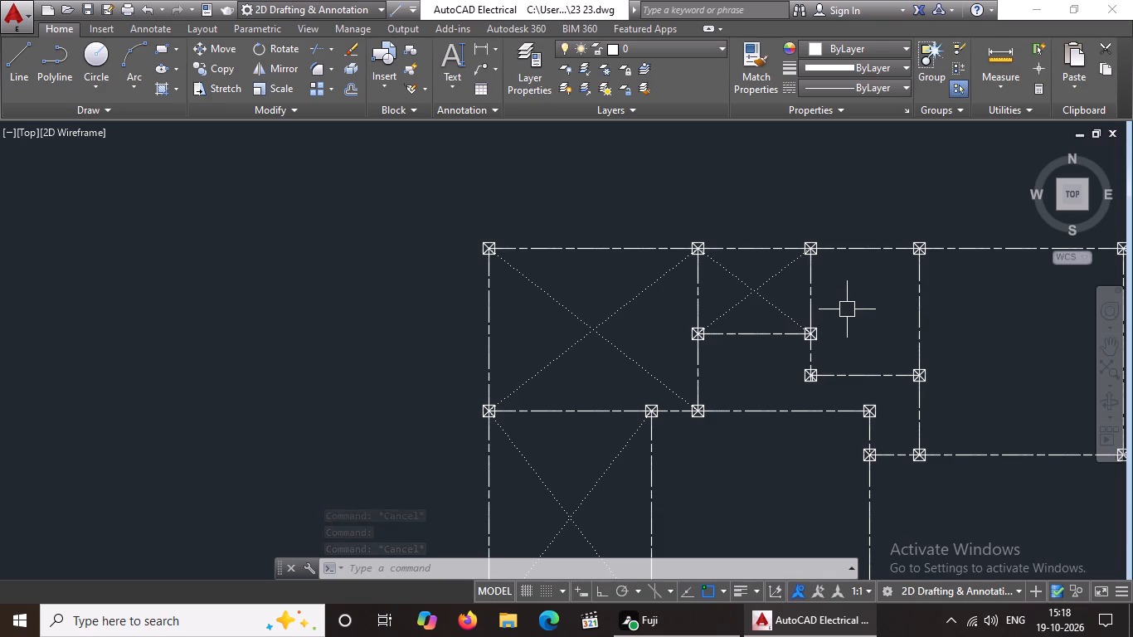
middle_drag(845, 308, 598, 308)
key(Escape)
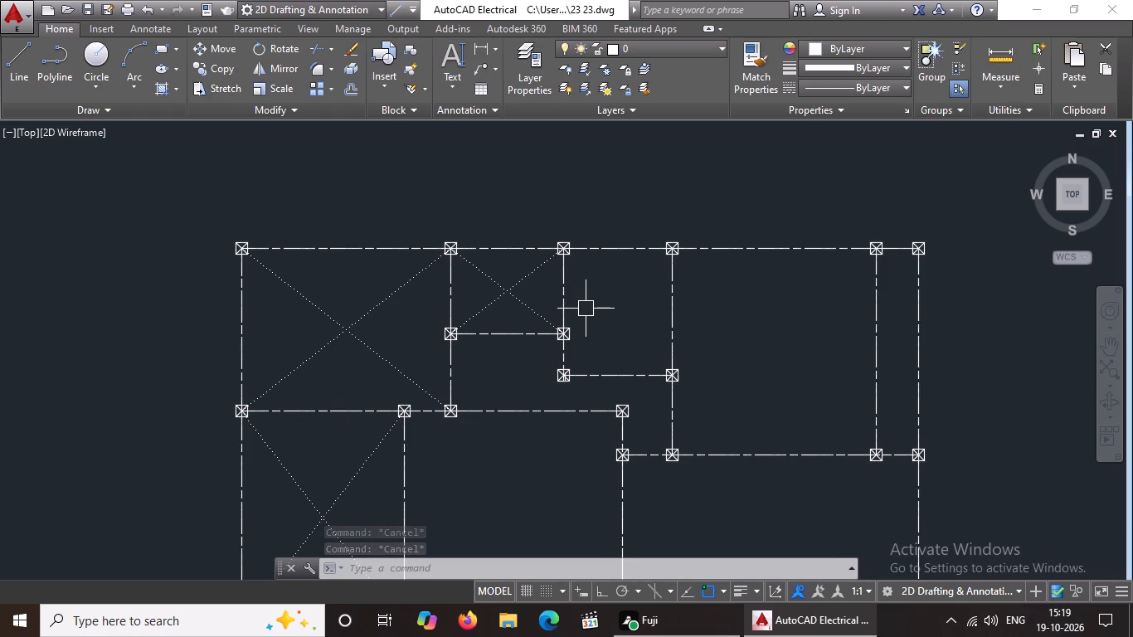
click(7, 59)
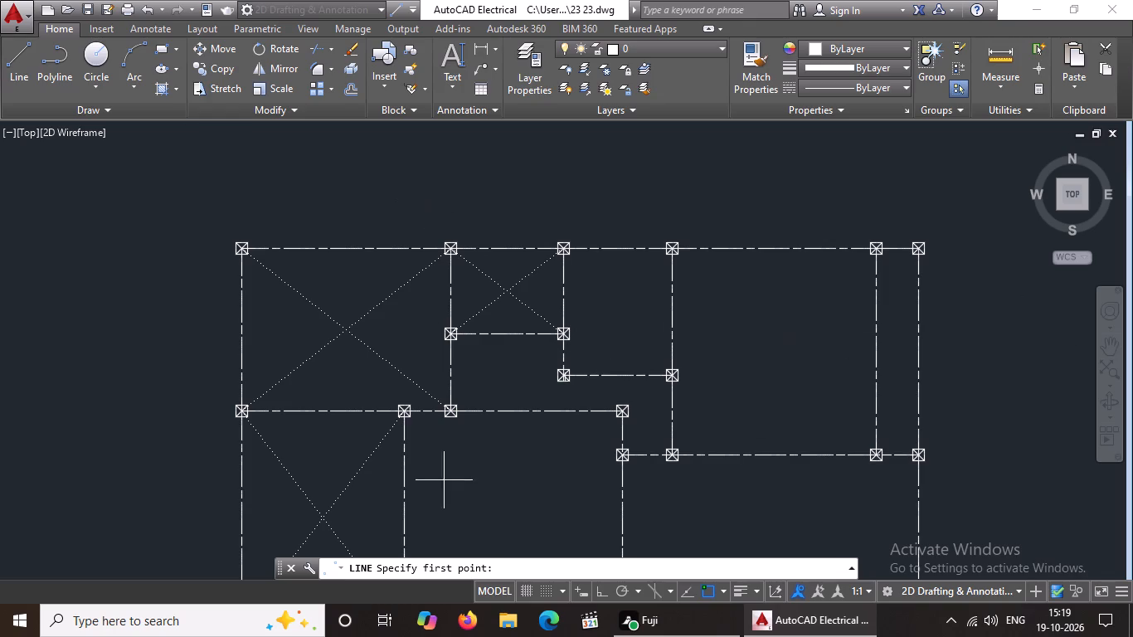
scroll(572, 375, up, 3)
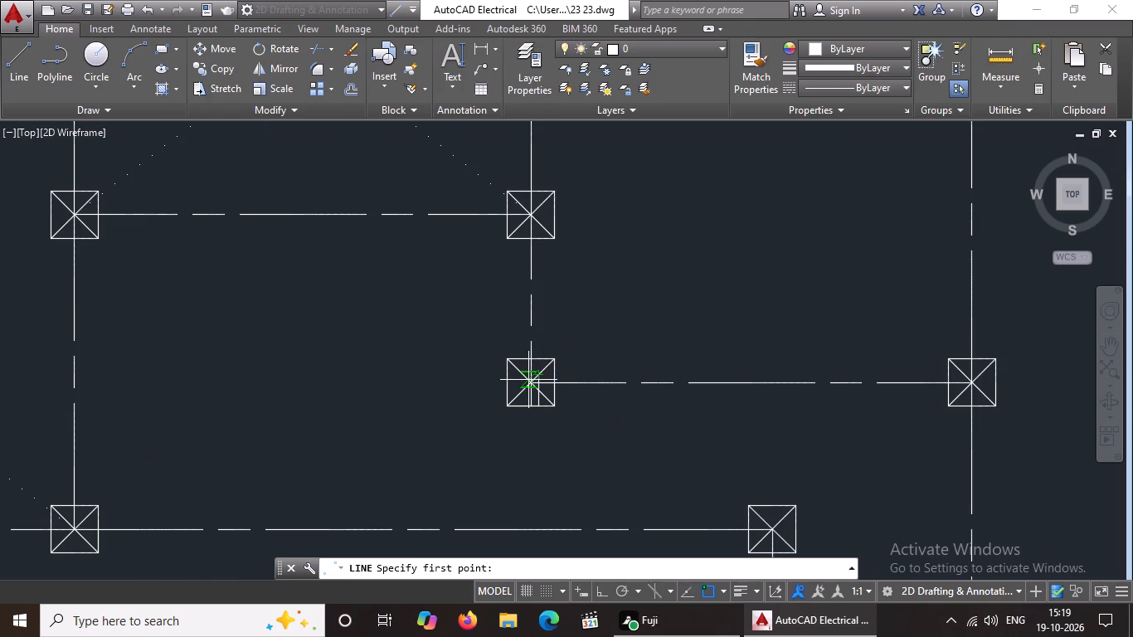
middle_drag(593, 317, 573, 430)
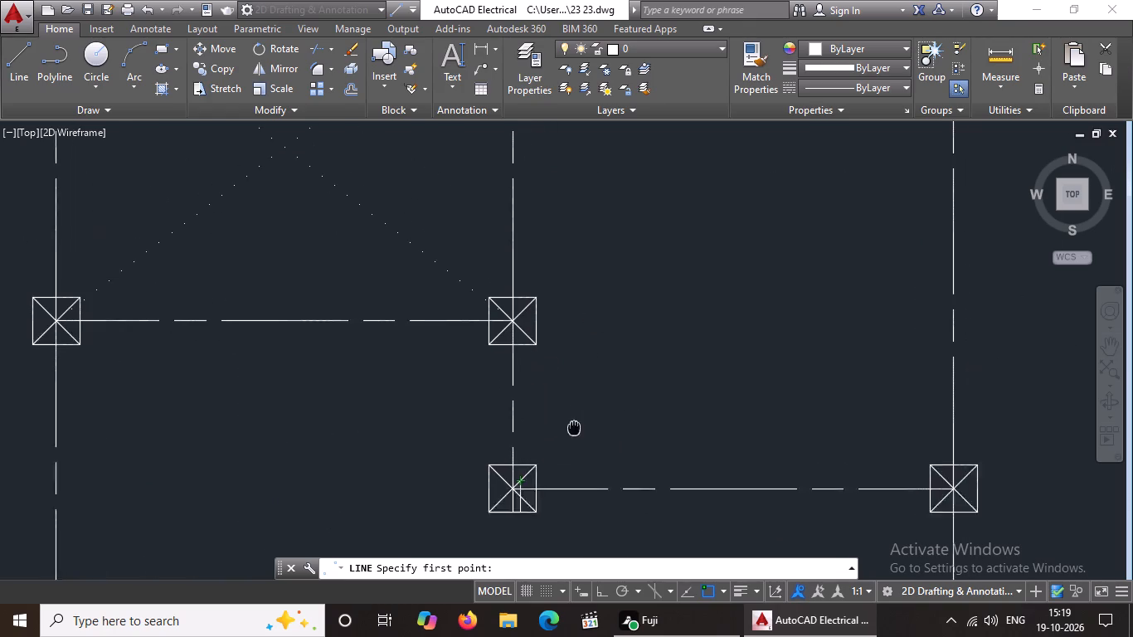
middle_drag(573, 430, 571, 439)
middle_drag(591, 390, 575, 479)
middle_drag(569, 364, 569, 395)
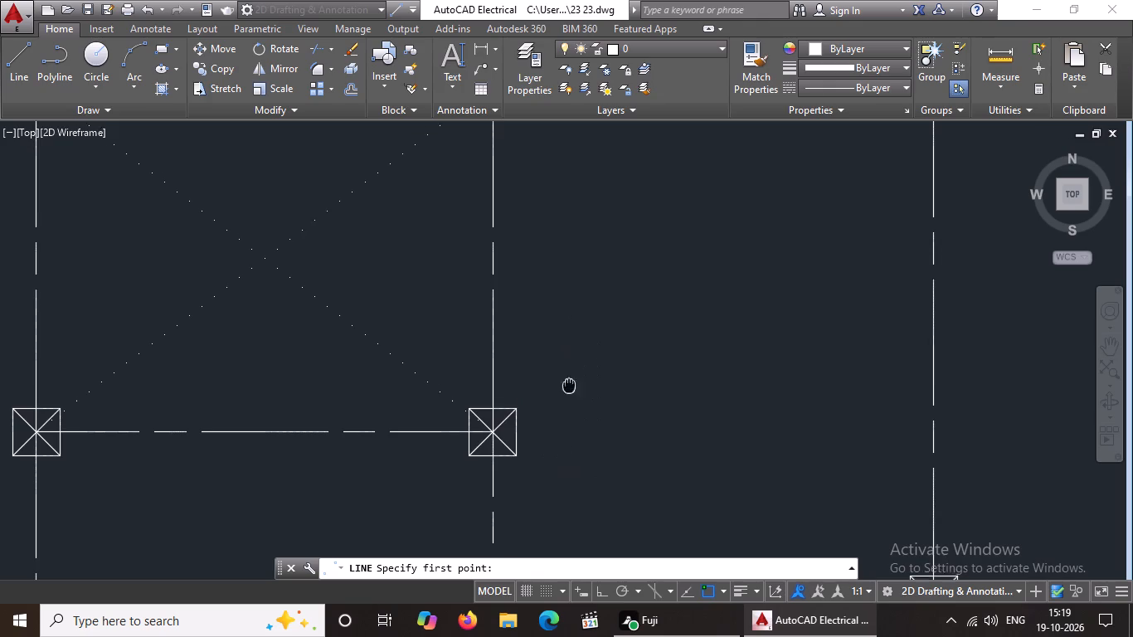
middle_drag(569, 395, 567, 521)
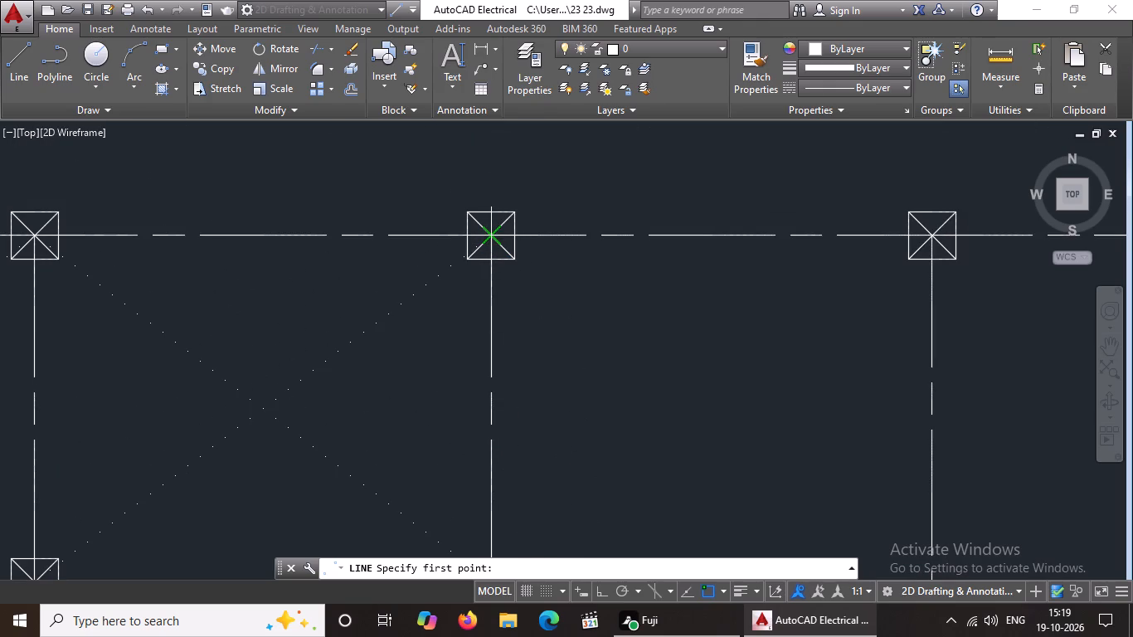
click(490, 231)
scroll(541, 300, down, 2)
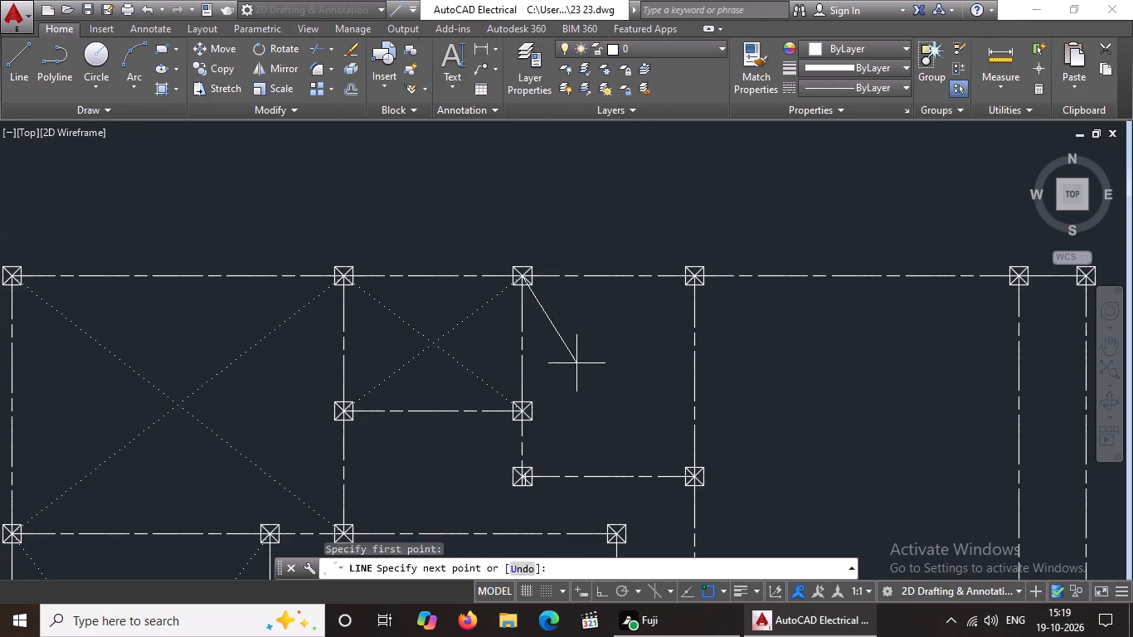
scroll(688, 473, up, 2)
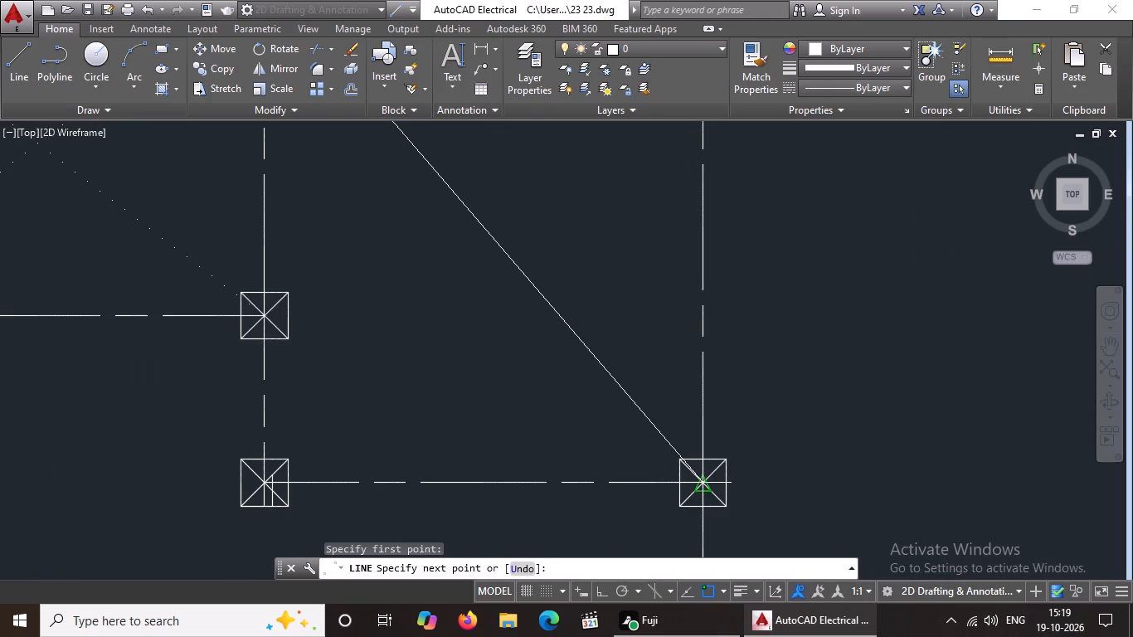
click(698, 479)
key(Escape)
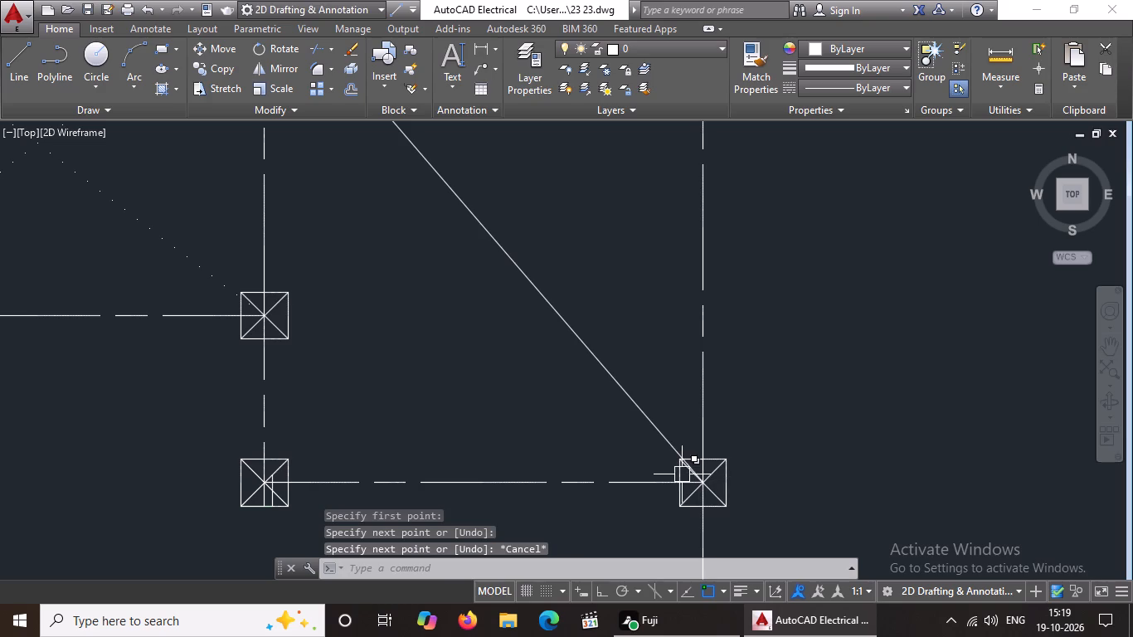
Draw that room's other diagonal line, from its south-west column centre to its north-east column centre.
key(l)
key(Return)
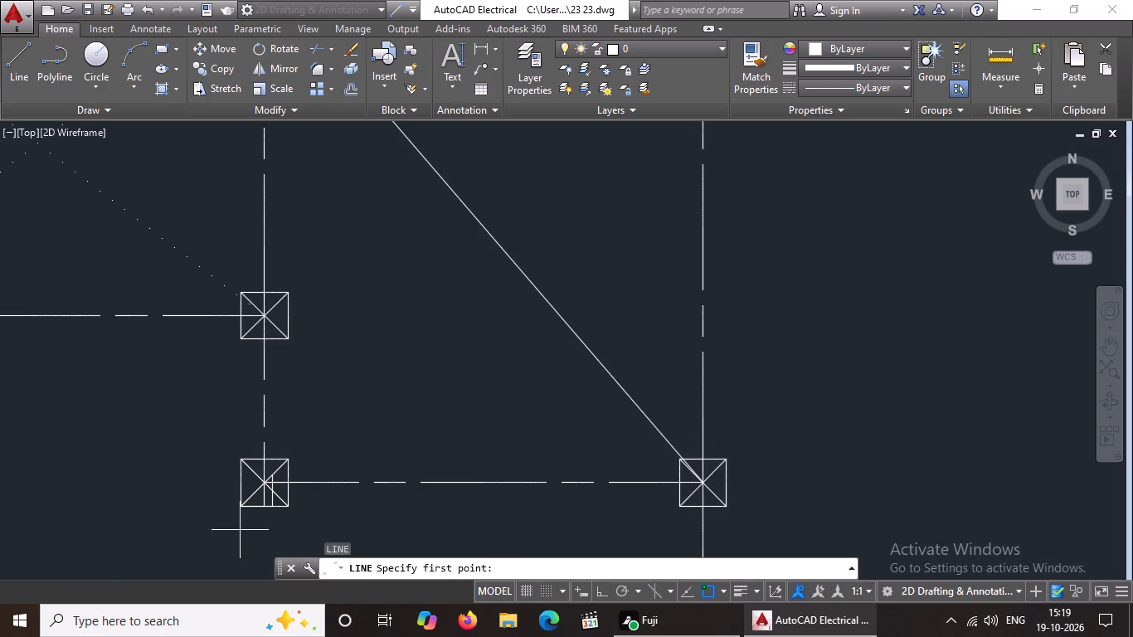
click(265, 481)
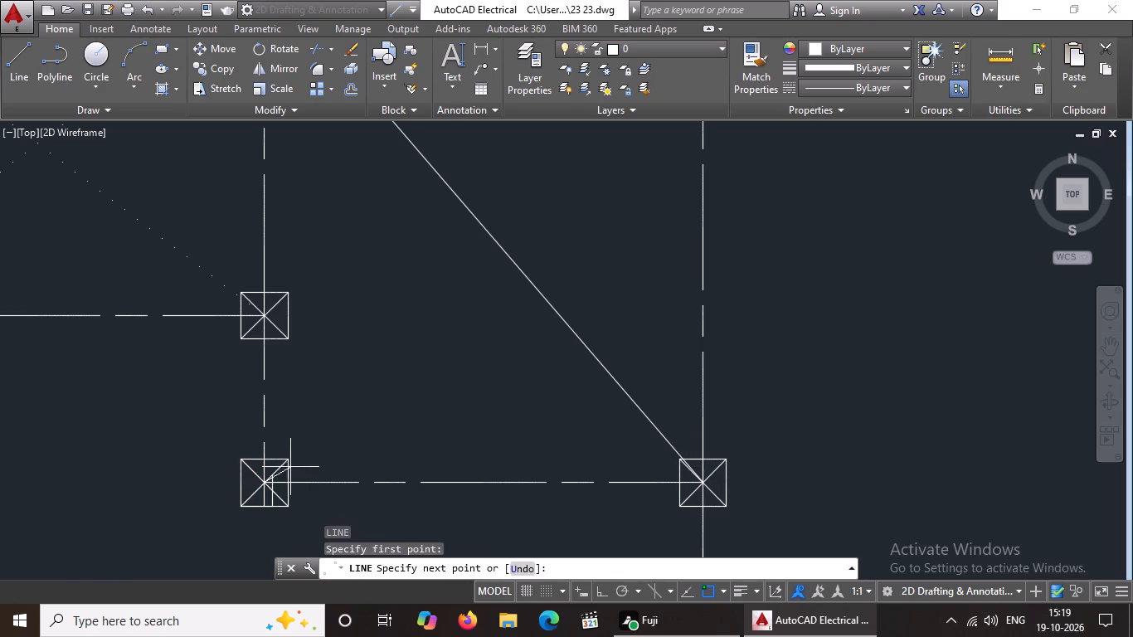
scroll(306, 443, down, 3)
scroll(397, 338, up, 3)
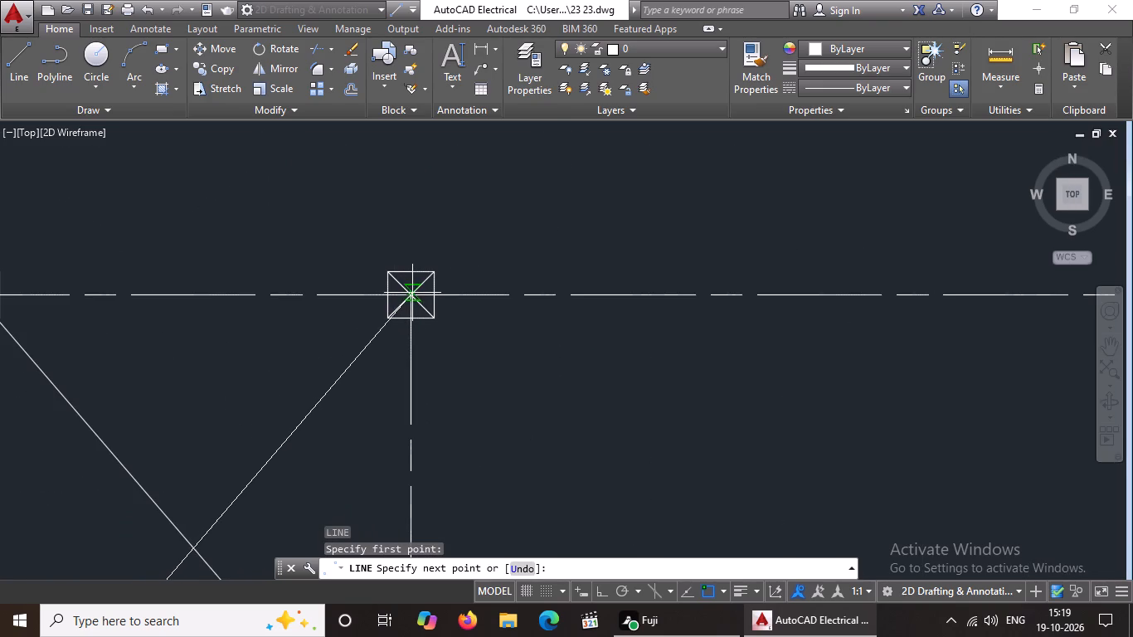
click(409, 296)
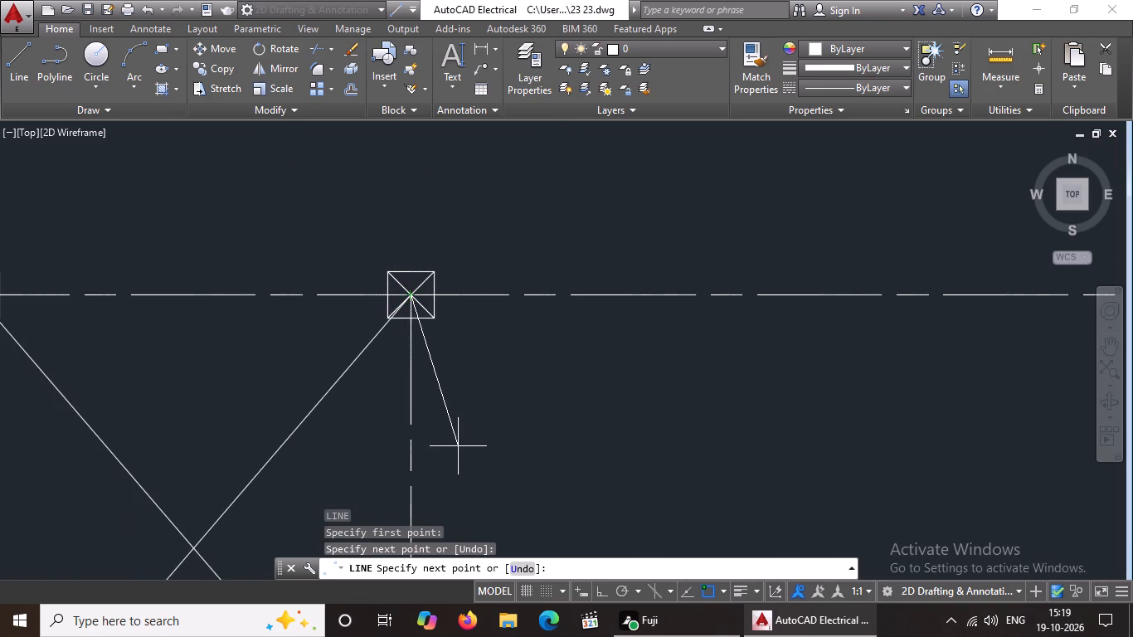
key(Escape)
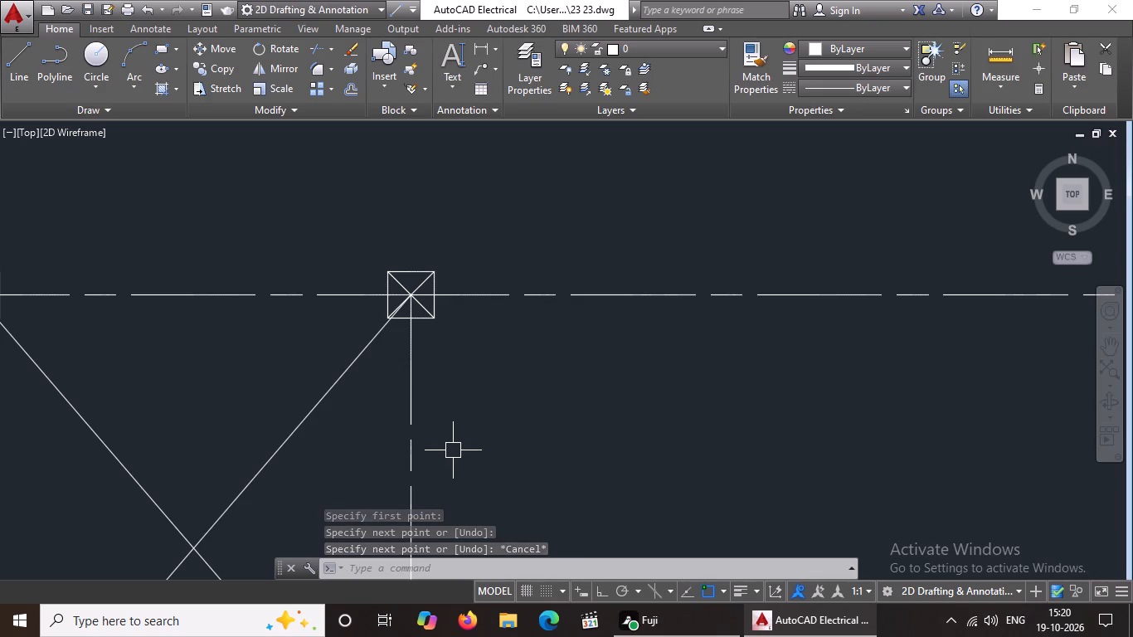
Apply the ACAD_ISO07W100 linetype to this room's south-west to north-east diagonal.
scroll(450, 453, down, 1)
middle_drag(455, 485, 468, 402)
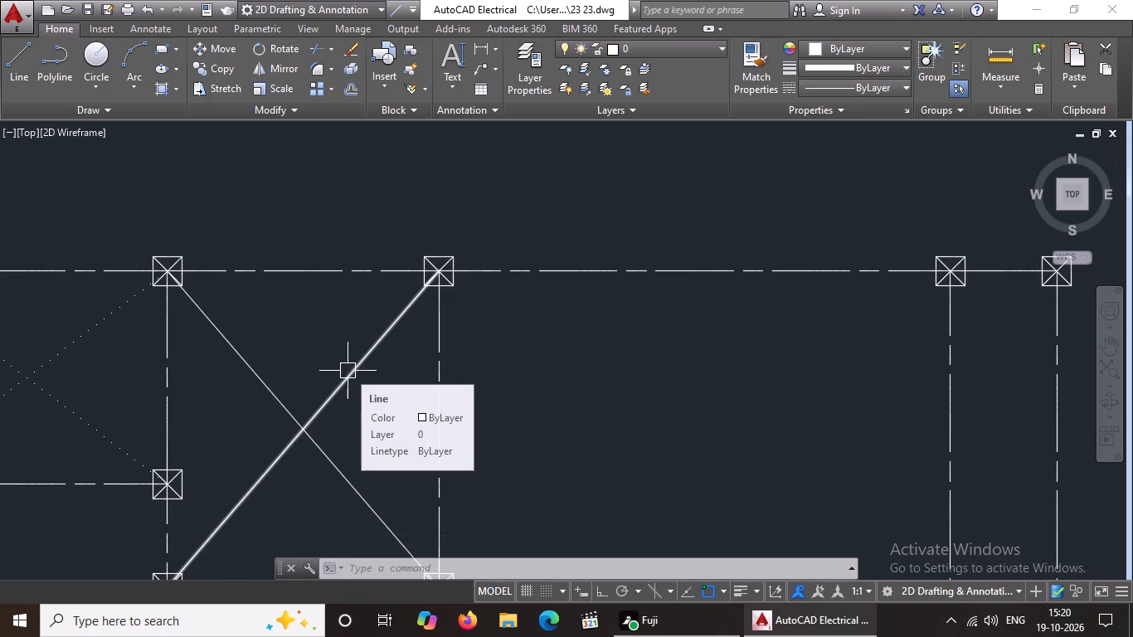
click(348, 371)
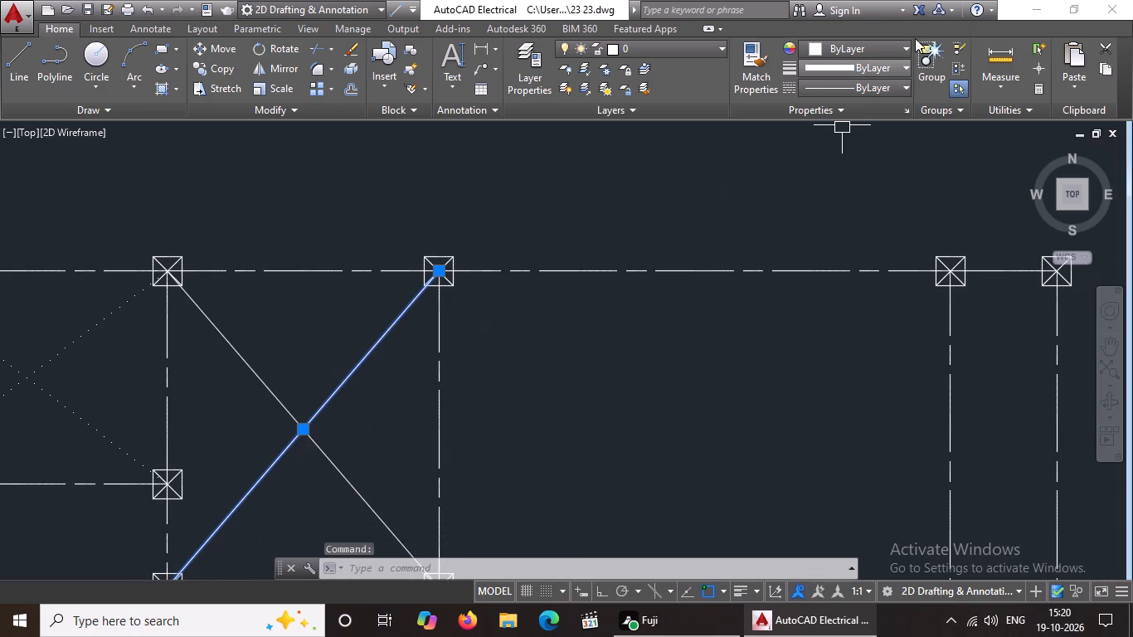
click(888, 90)
click(853, 164)
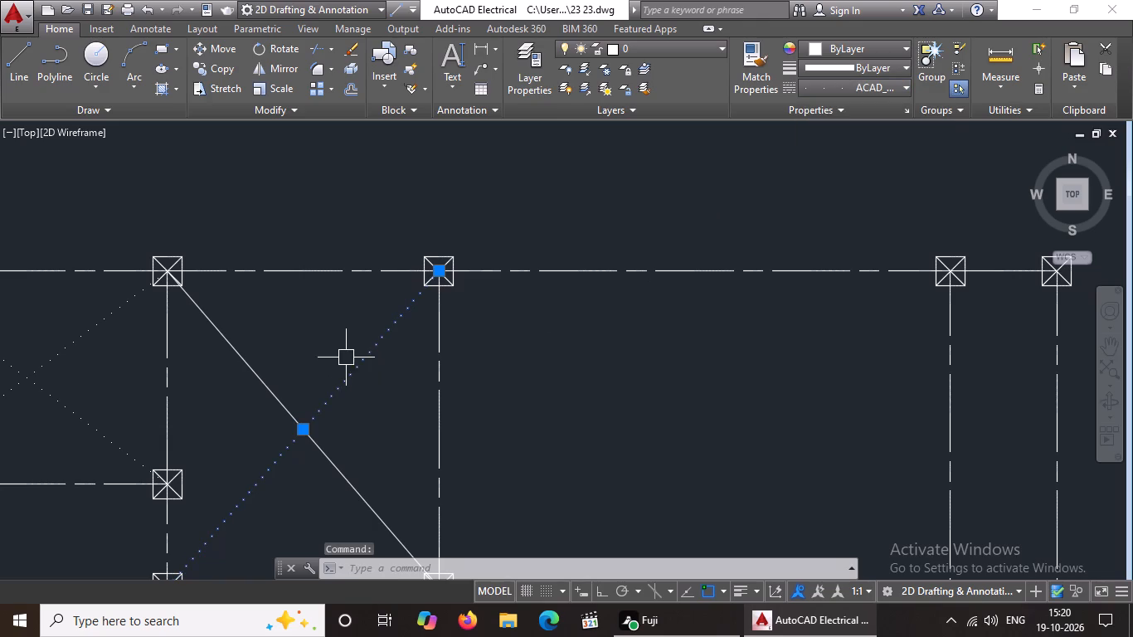
Apply the ACAD_ISO07W100 linetype to the same room's north-west to south-east diagonal and deselect it.
click(262, 377)
click(801, 87)
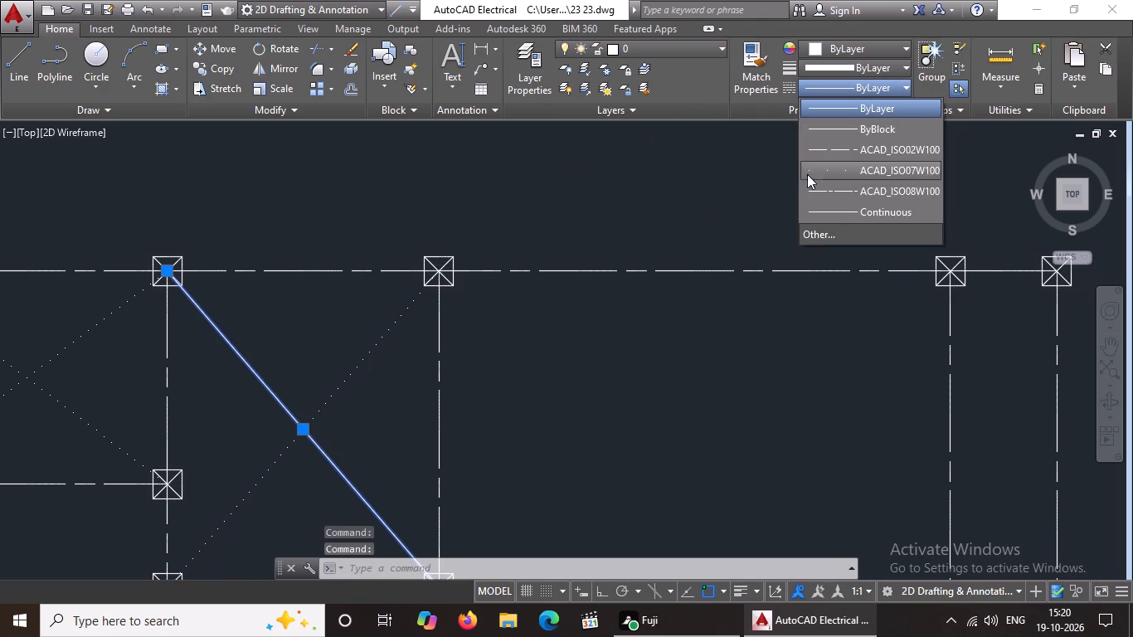
click(816, 169)
scroll(672, 396, down, 3)
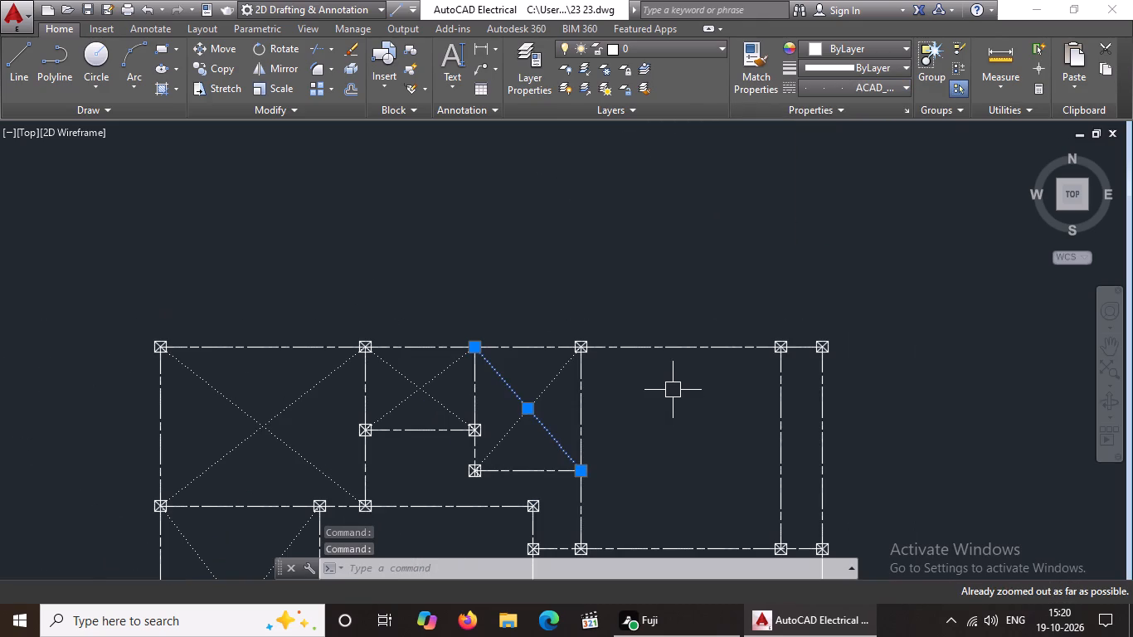
key(Escape)
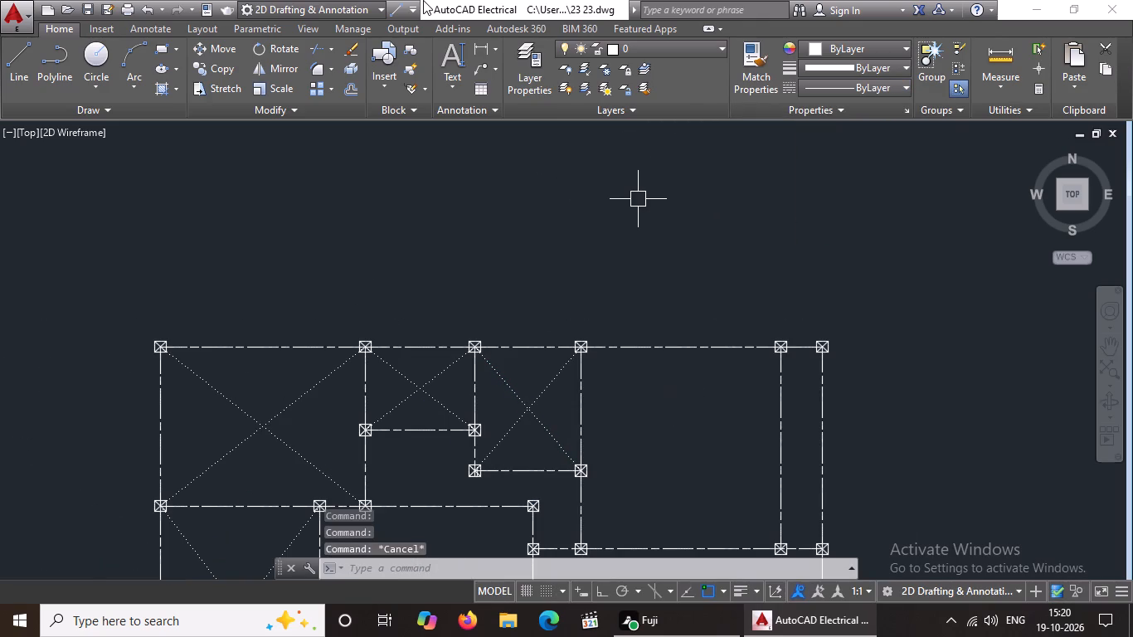
Draw a diagonal line across the large room west of the narrow eastern strip, from its north-west column centre to its south-east column centre.
key(l)
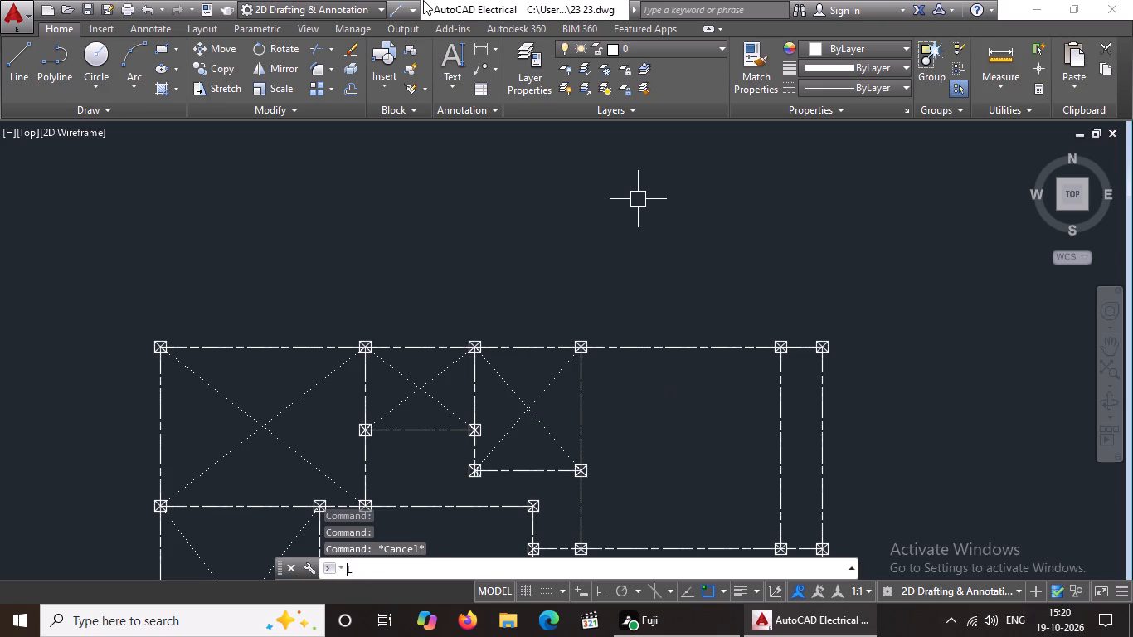
key(Return)
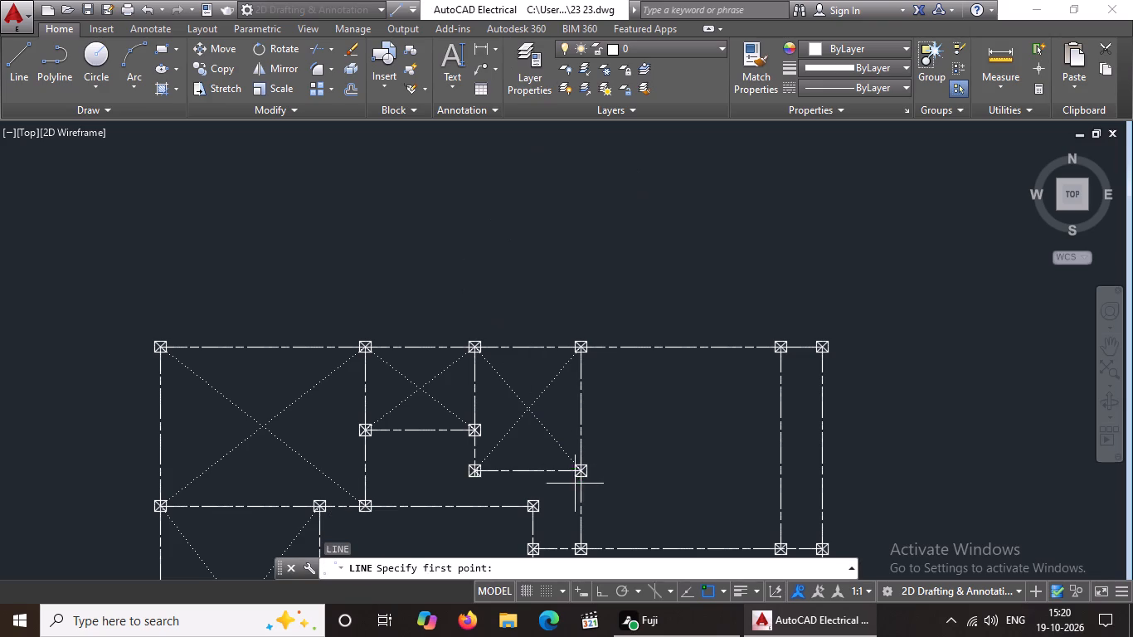
scroll(583, 352, up, 2)
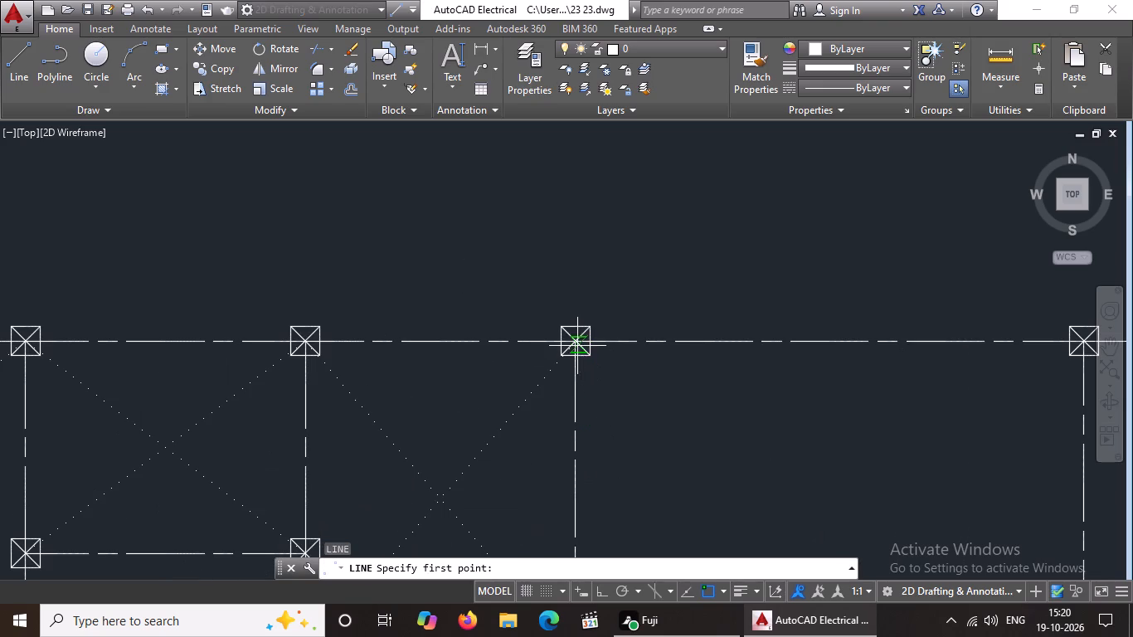
click(573, 334)
scroll(608, 364, down, 4)
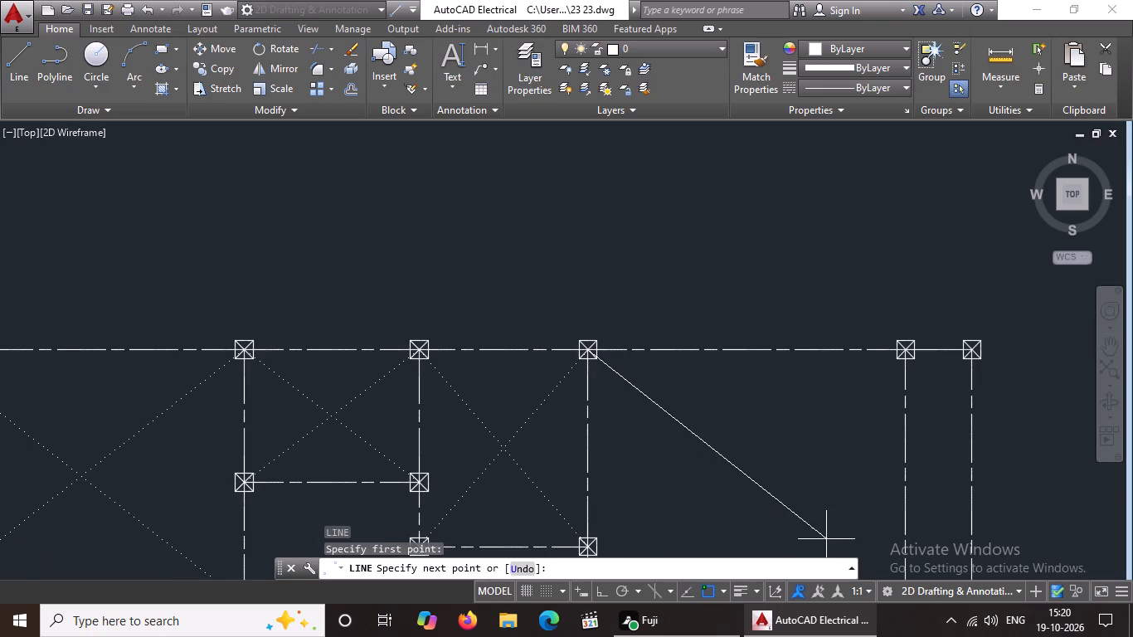
middle_drag(831, 531, 765, 435)
scroll(756, 430, up, 1)
scroll(758, 434, down, 4)
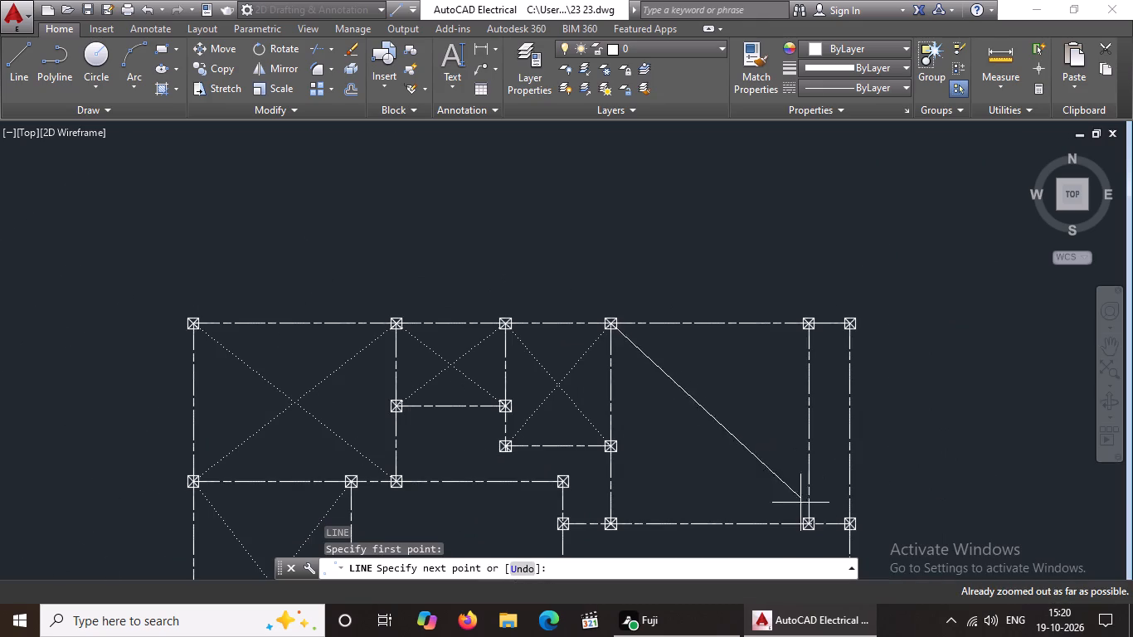
scroll(816, 537, up, 4)
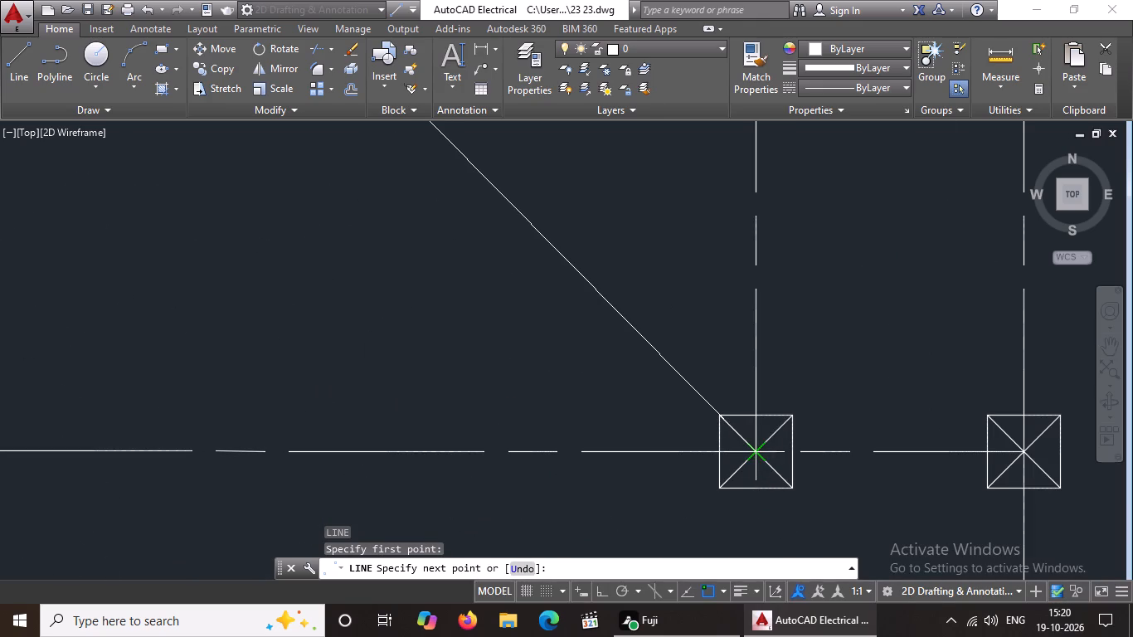
click(754, 455)
scroll(756, 455, down, 4)
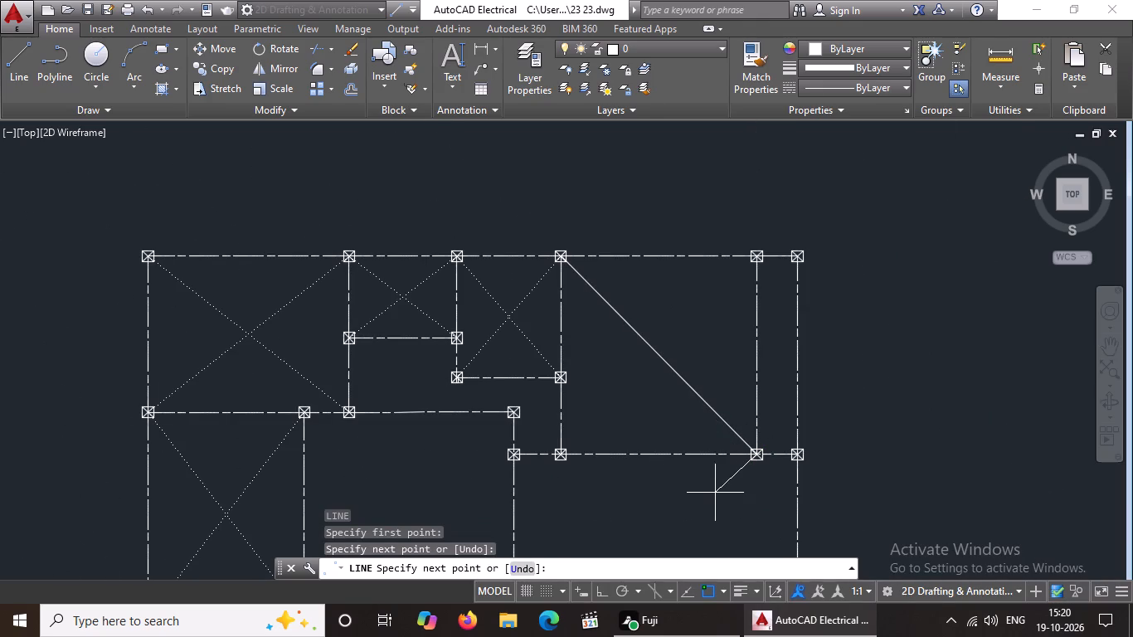
key(Escape)
Draw the large room's other diagonal line, from its south-west column centre to its north-east column centre.
key(l)
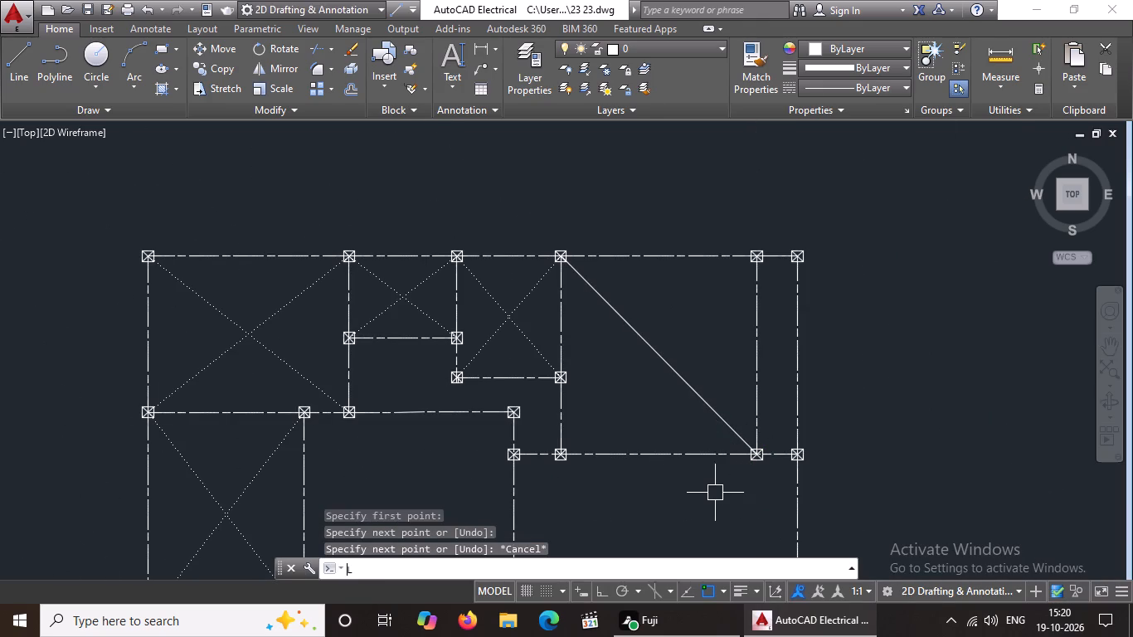
key(Return)
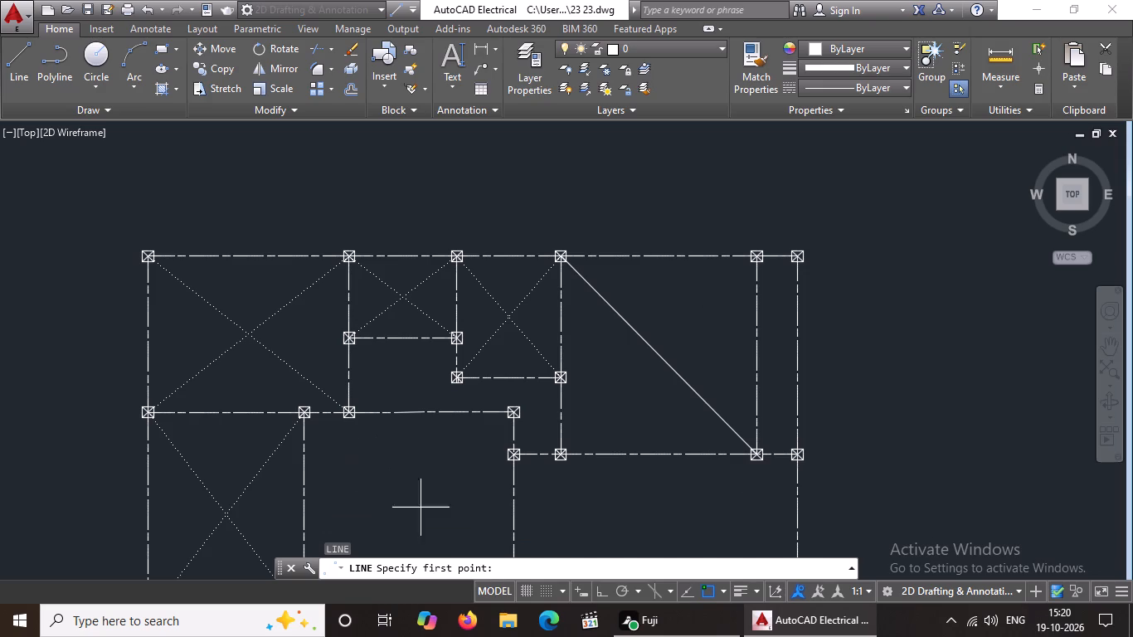
scroll(560, 444, up, 1)
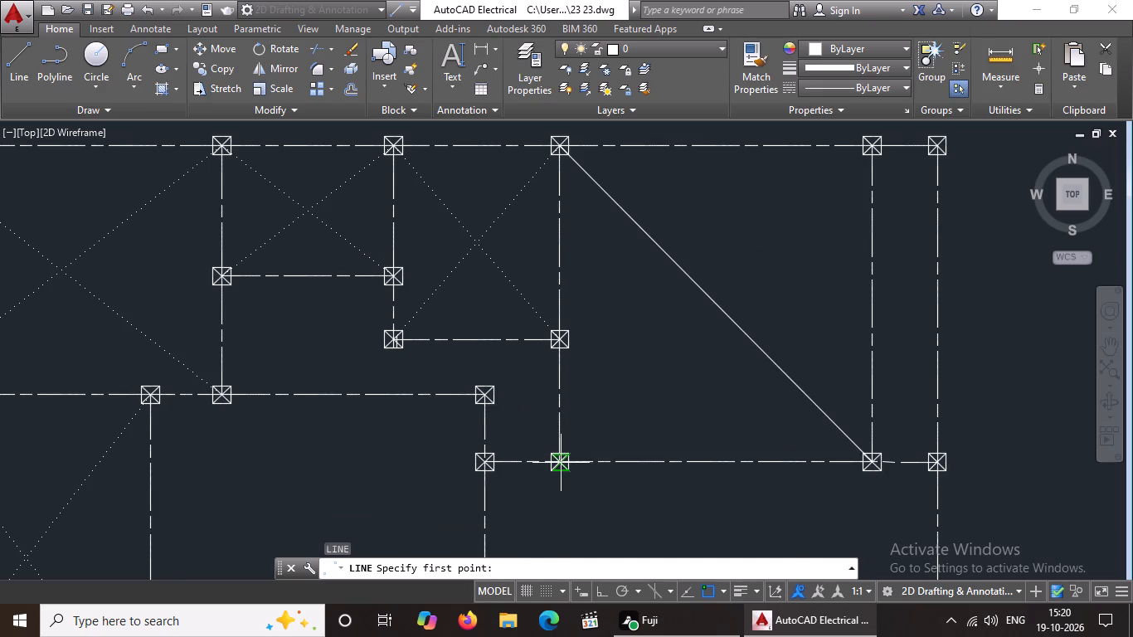
scroll(560, 461, up, 3)
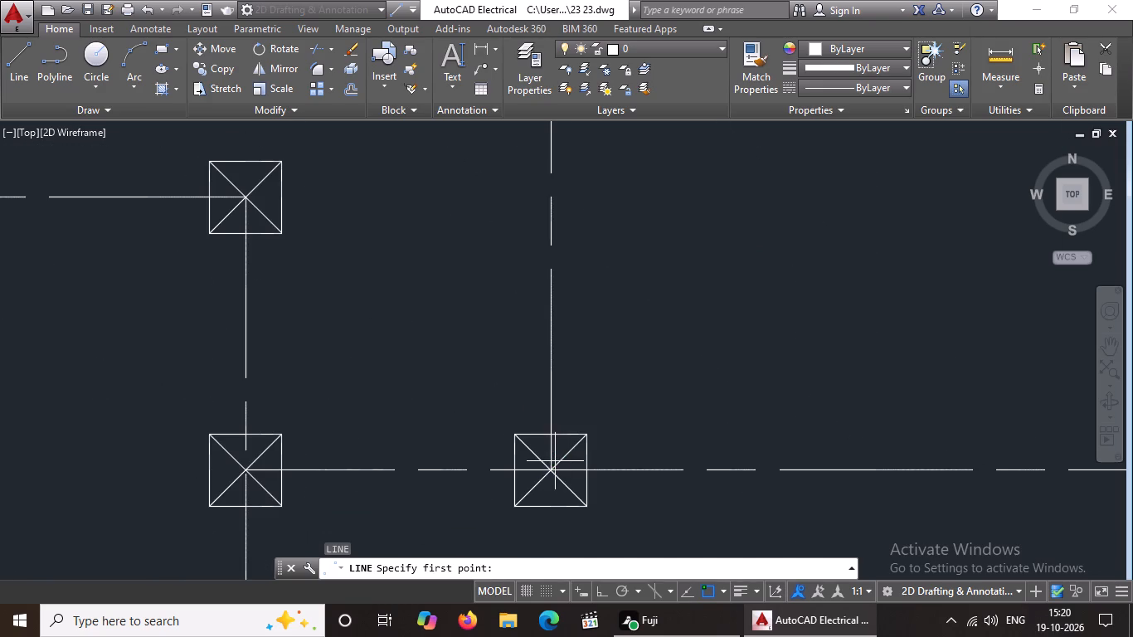
click(551, 469)
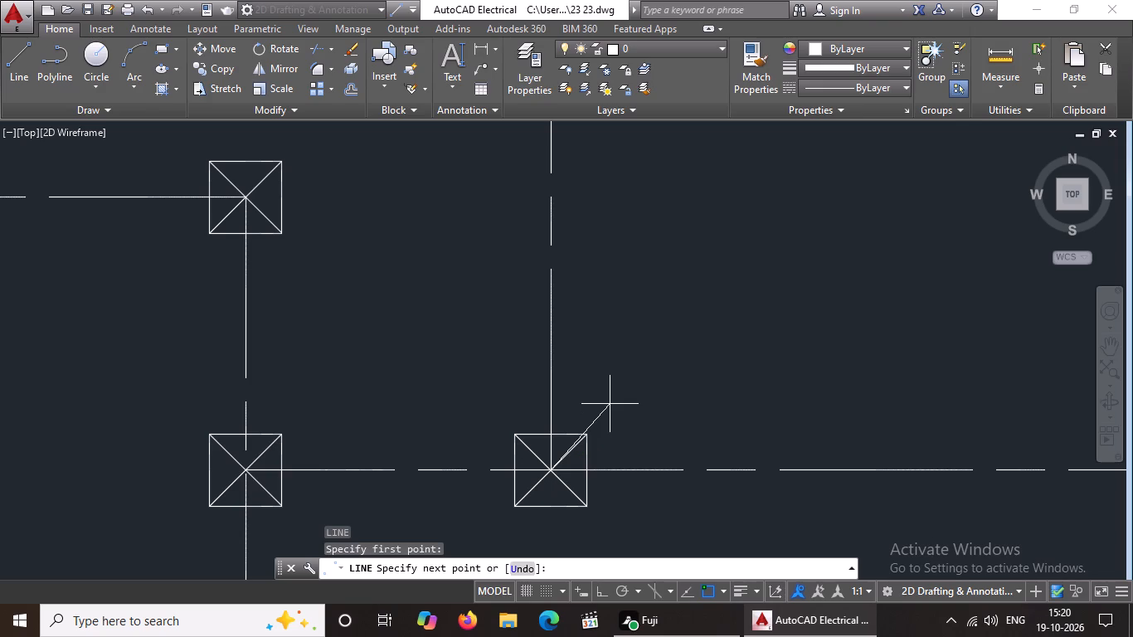
scroll(610, 404, down, 2)
scroll(737, 314, down, 1)
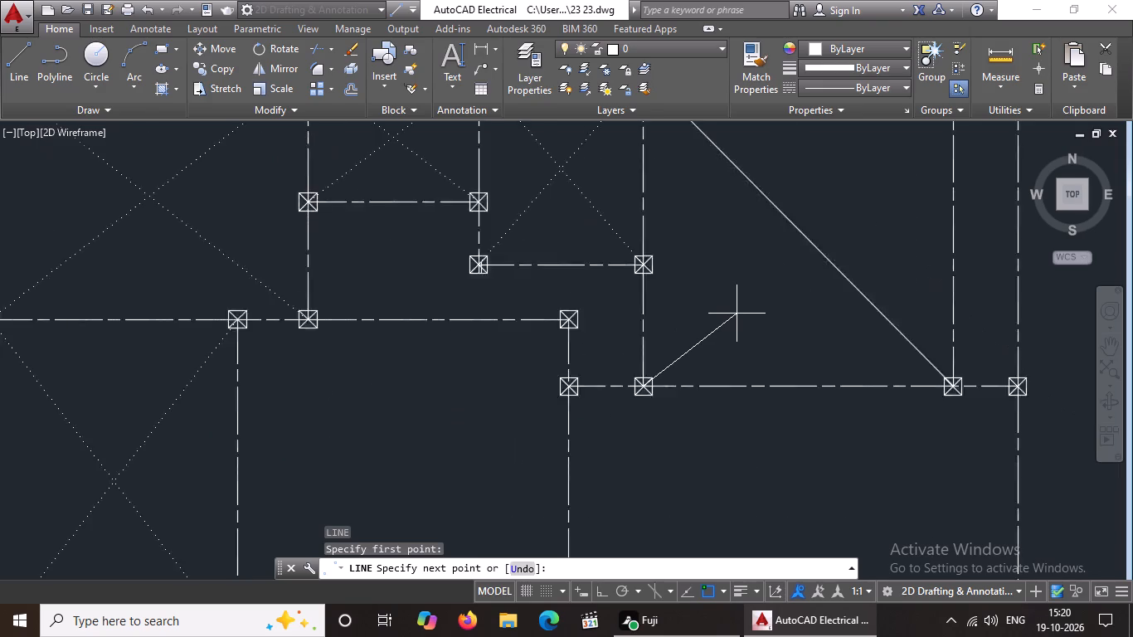
scroll(737, 314, down, 1)
scroll(892, 148, up, 2)
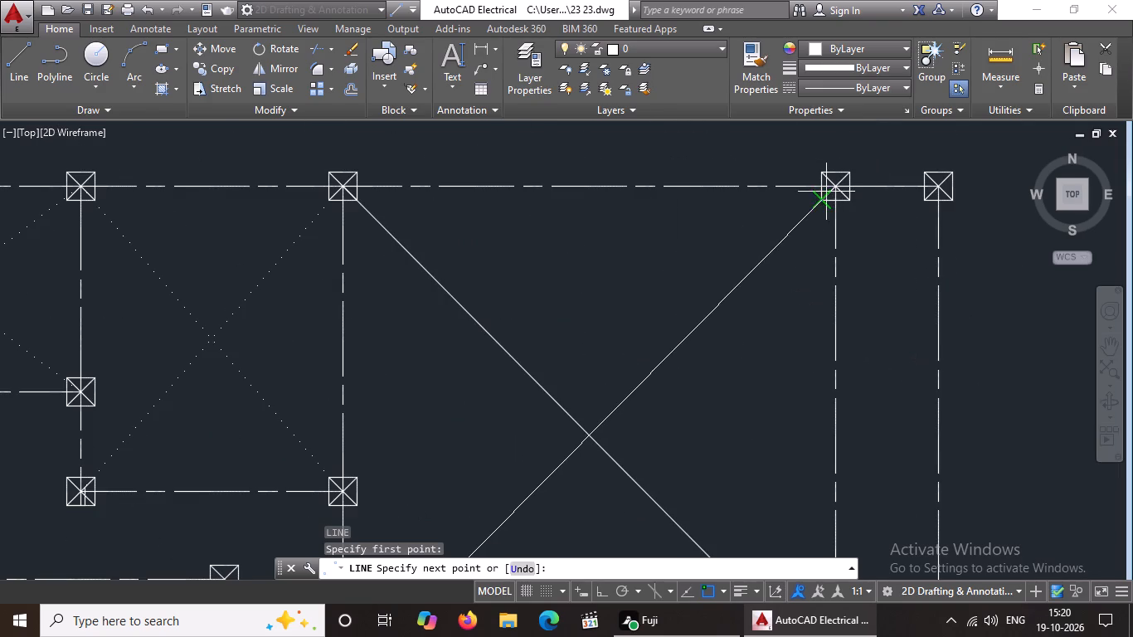
click(836, 183)
scroll(970, 201, down, 2)
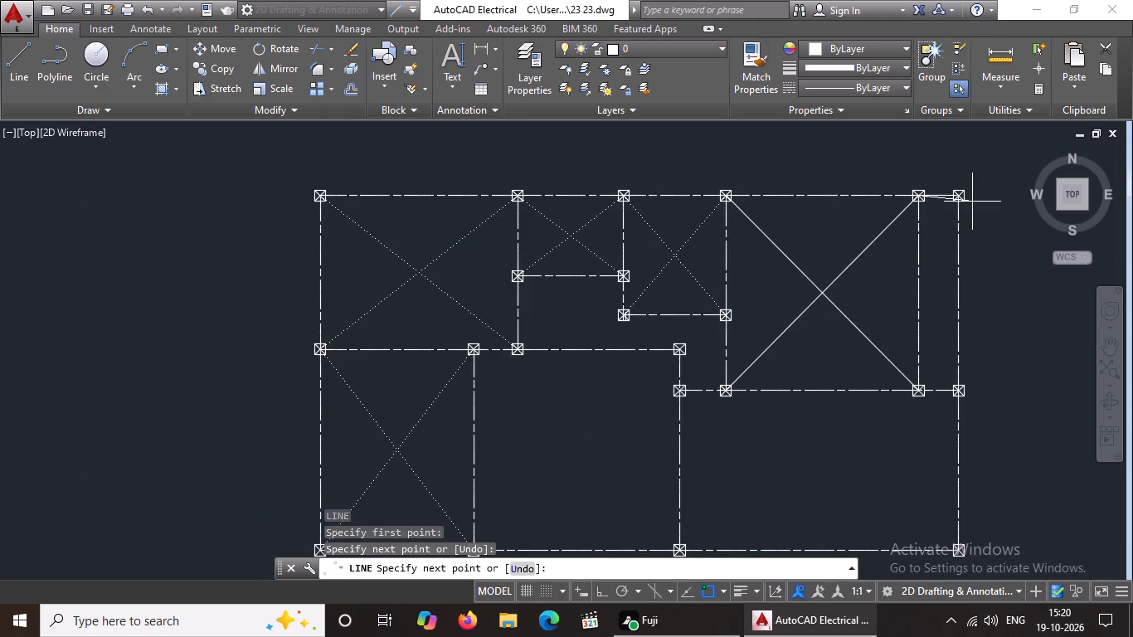
scroll(972, 203, down, 1)
key(Escape)
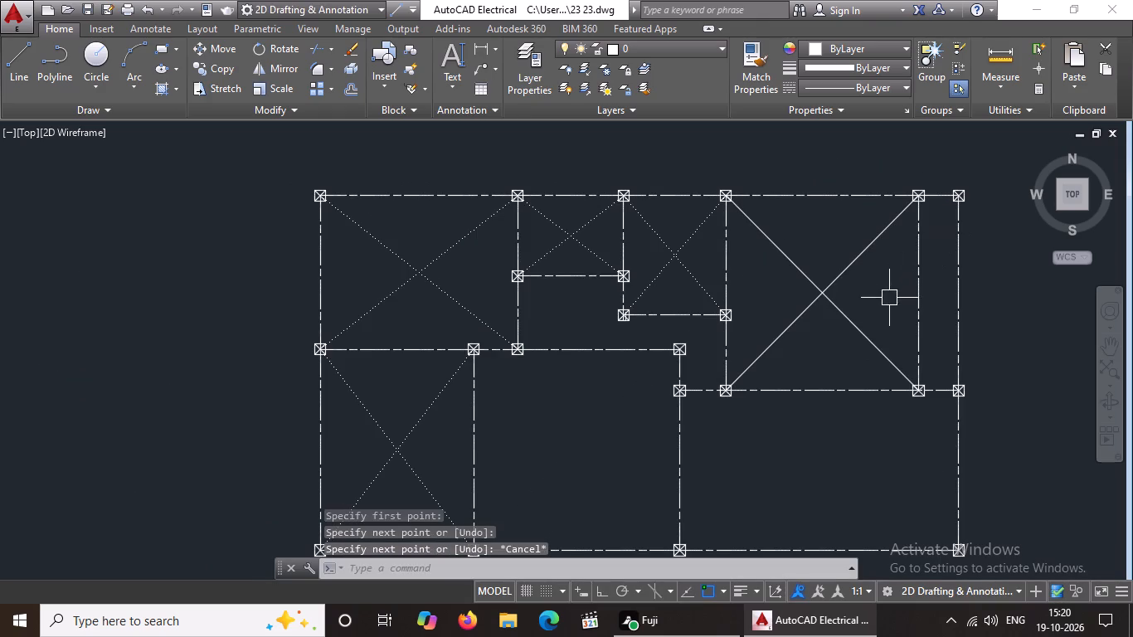
Apply the ACAD_ISO07W100 linetype to both crossing diagonals of this large room and deselect them.
click(866, 327)
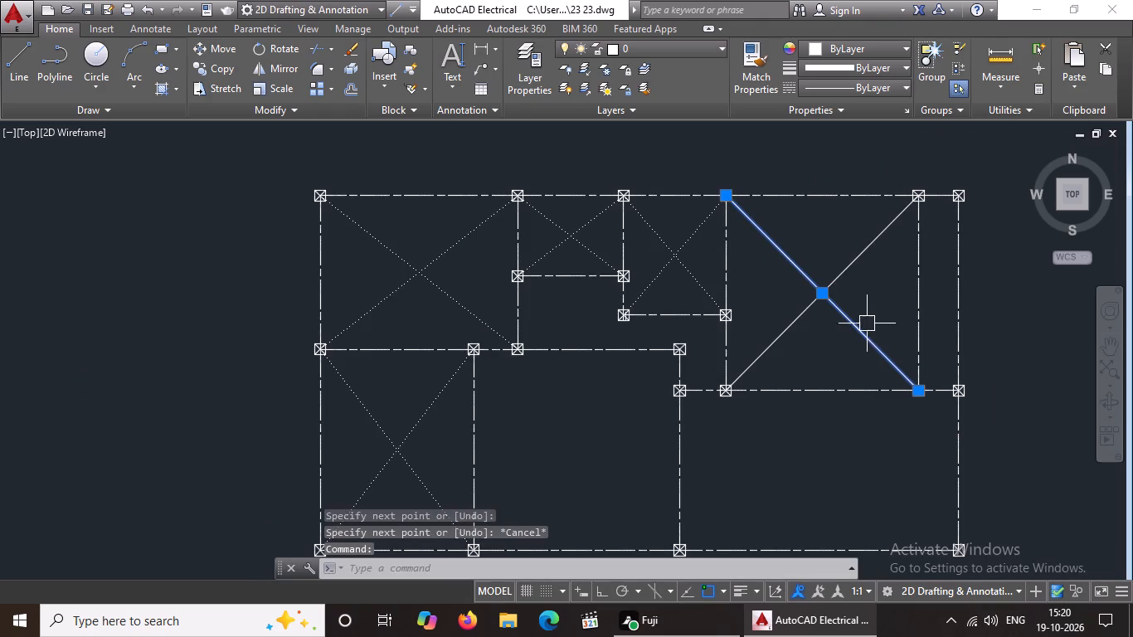
click(895, 86)
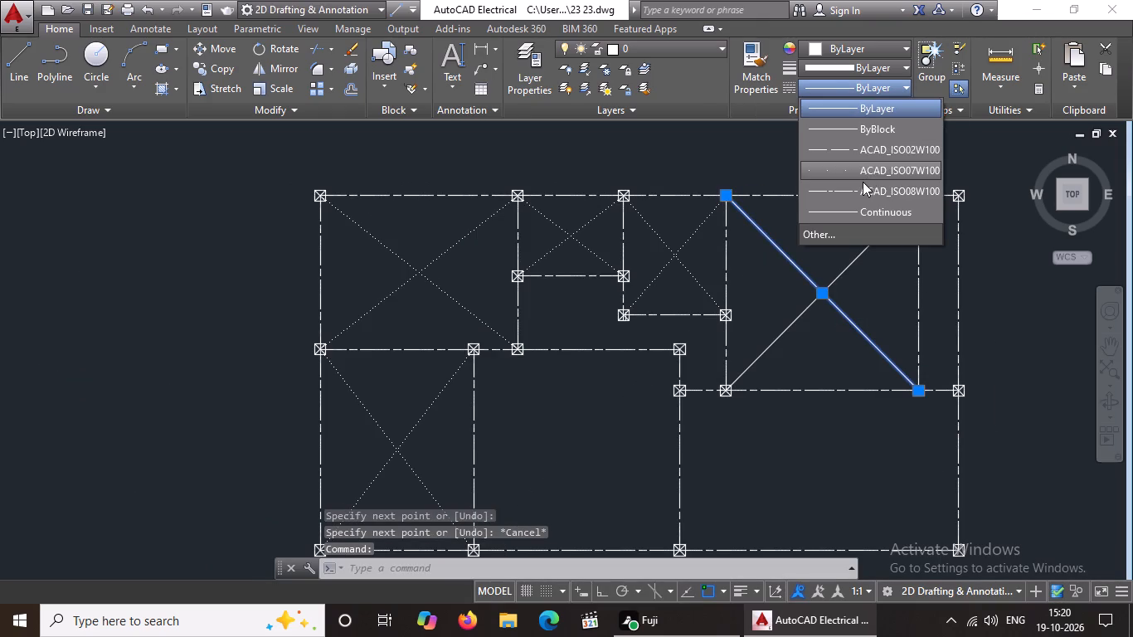
click(865, 166)
click(789, 323)
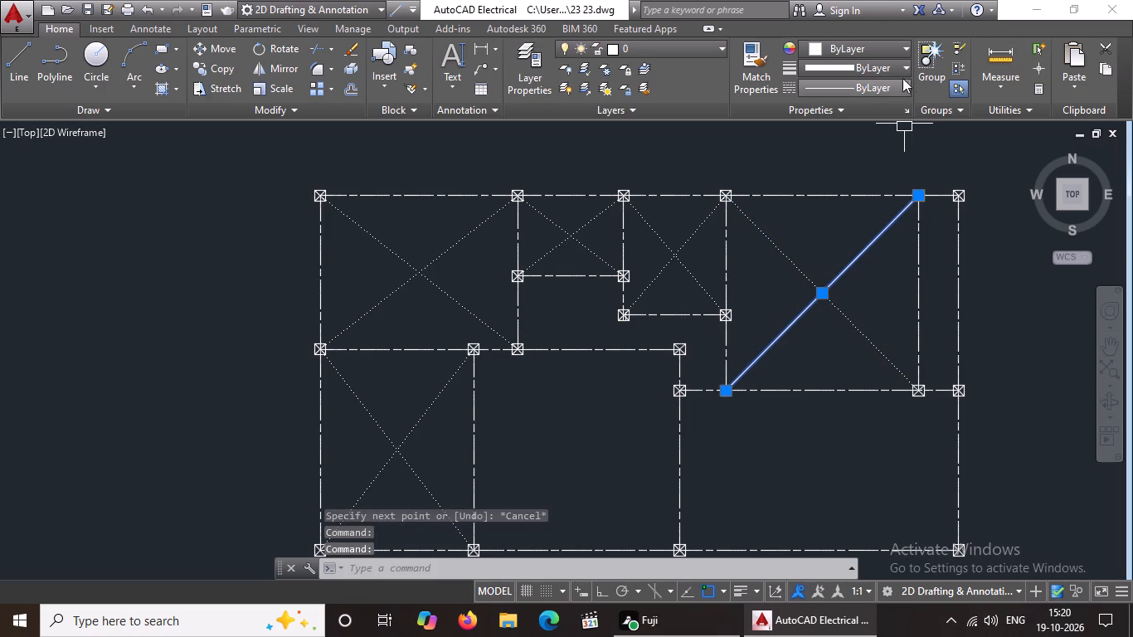
click(898, 83)
drag(878, 169, 878, 189)
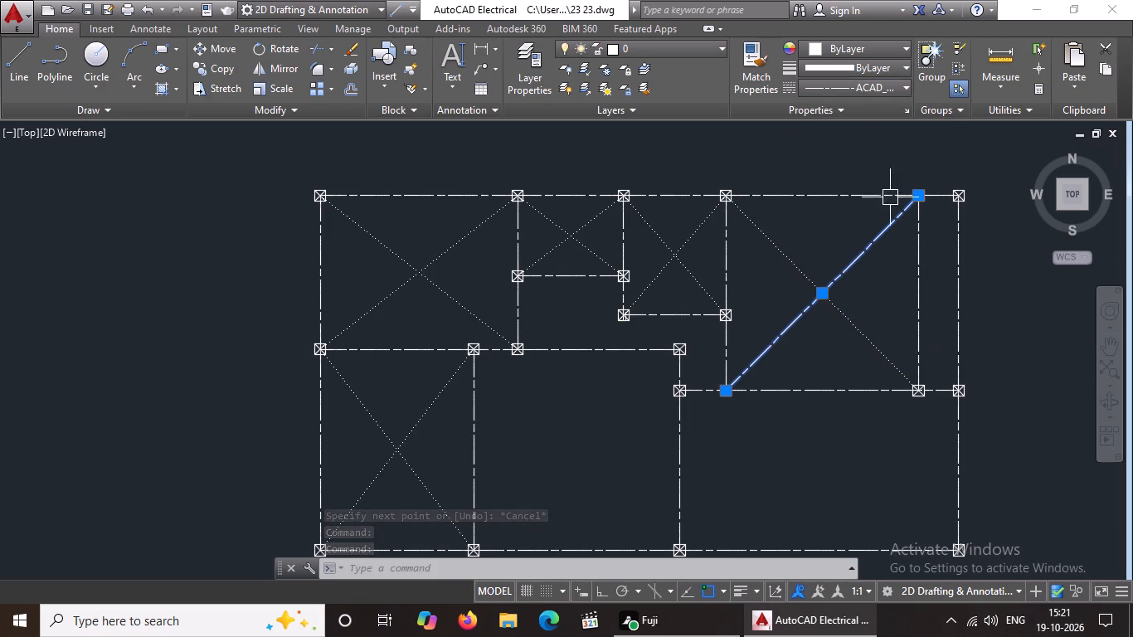
click(868, 79)
click(835, 168)
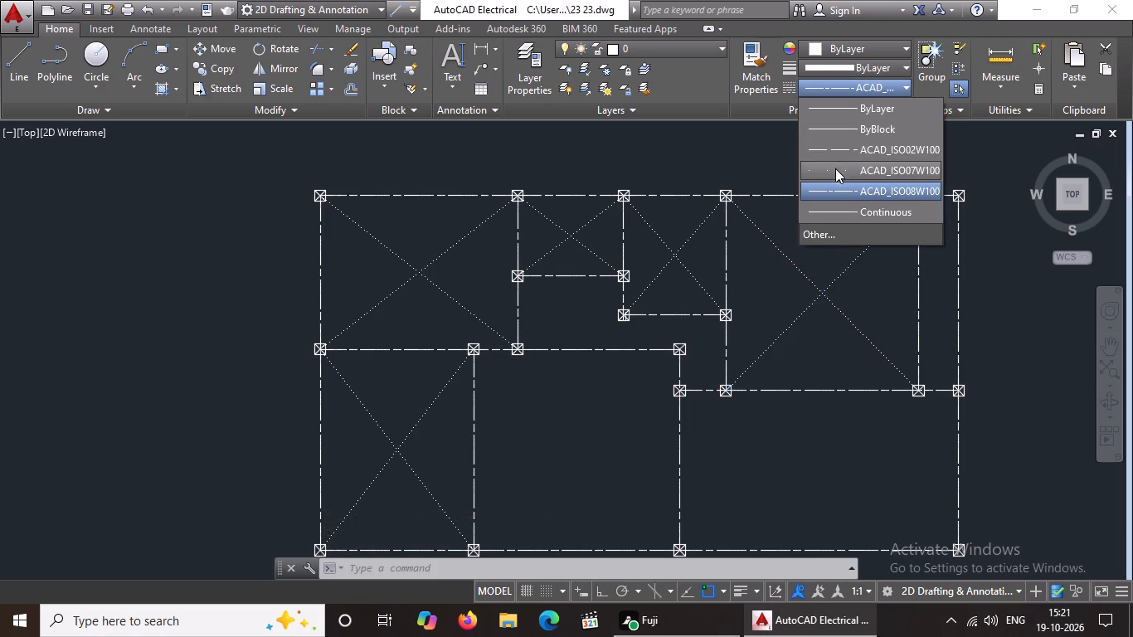
key(grave)
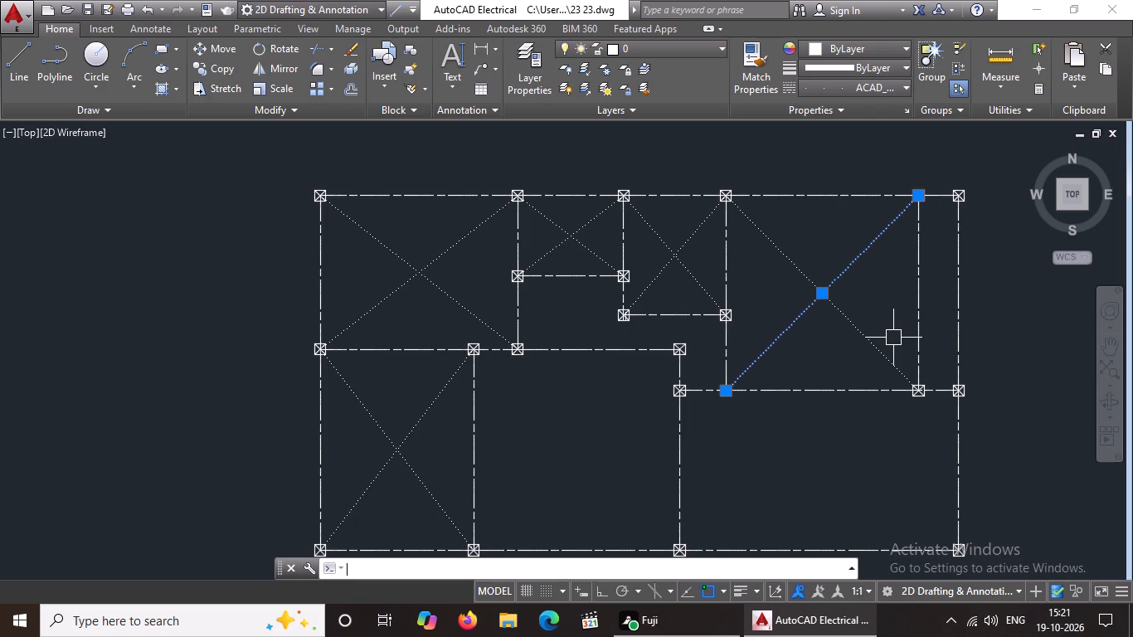
key(Escape)
scroll(893, 338, down, 1)
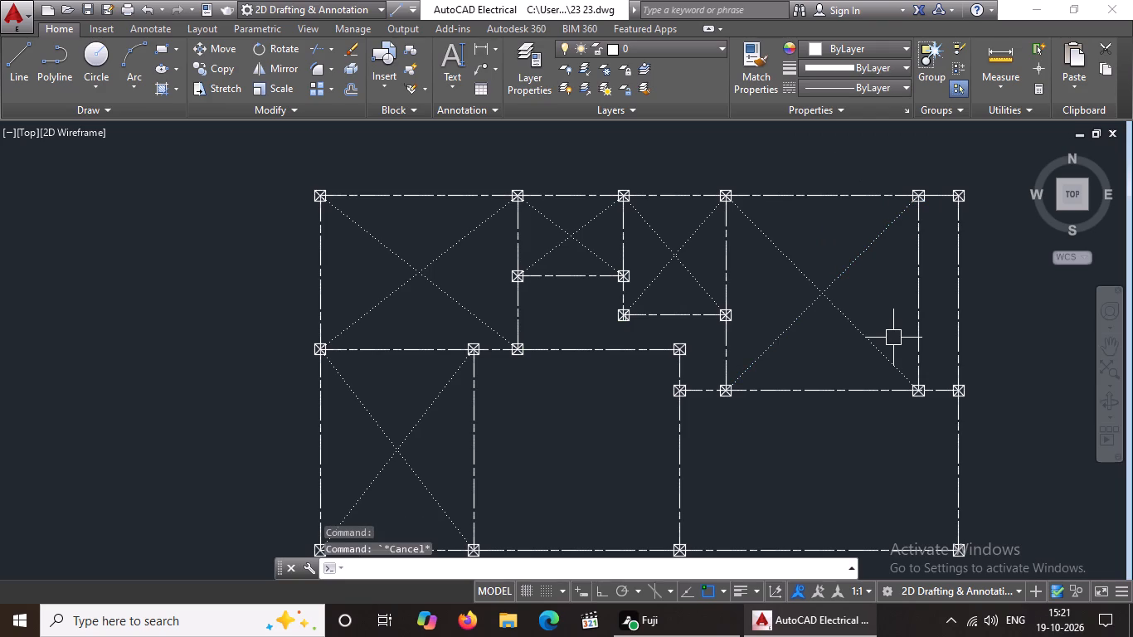
scroll(893, 338, down, 3)
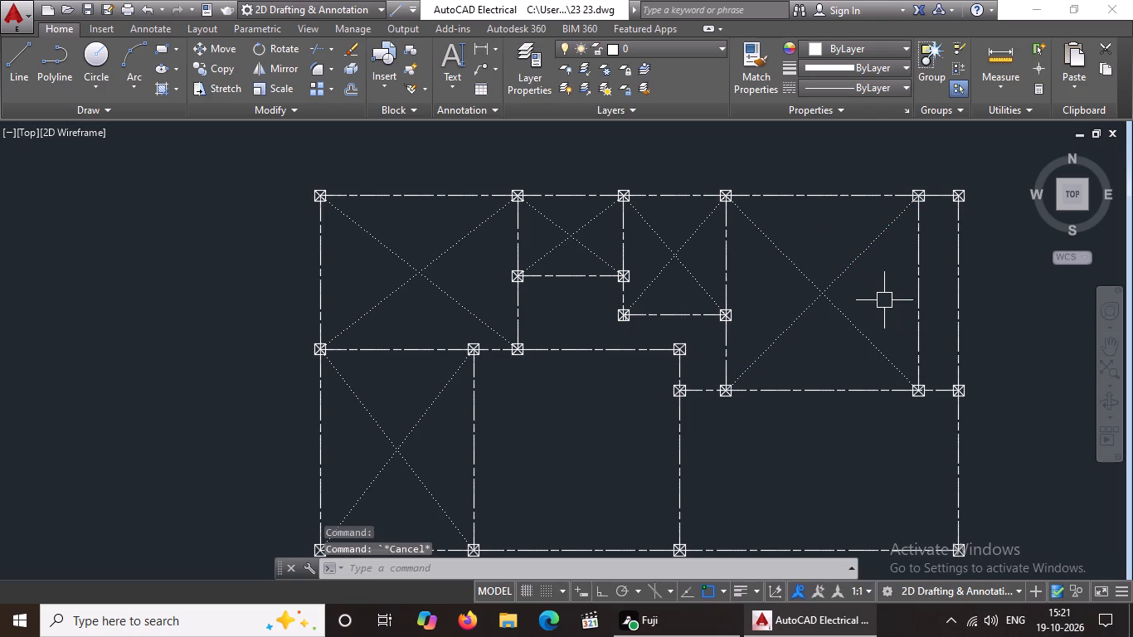
Draw a diagonal line across the middle room on the south side, from its north-west column centre to its south-east column centre.
middle_drag(884, 300, 887, 253)
scroll(887, 250, up, 1)
scroll(887, 250, down, 4)
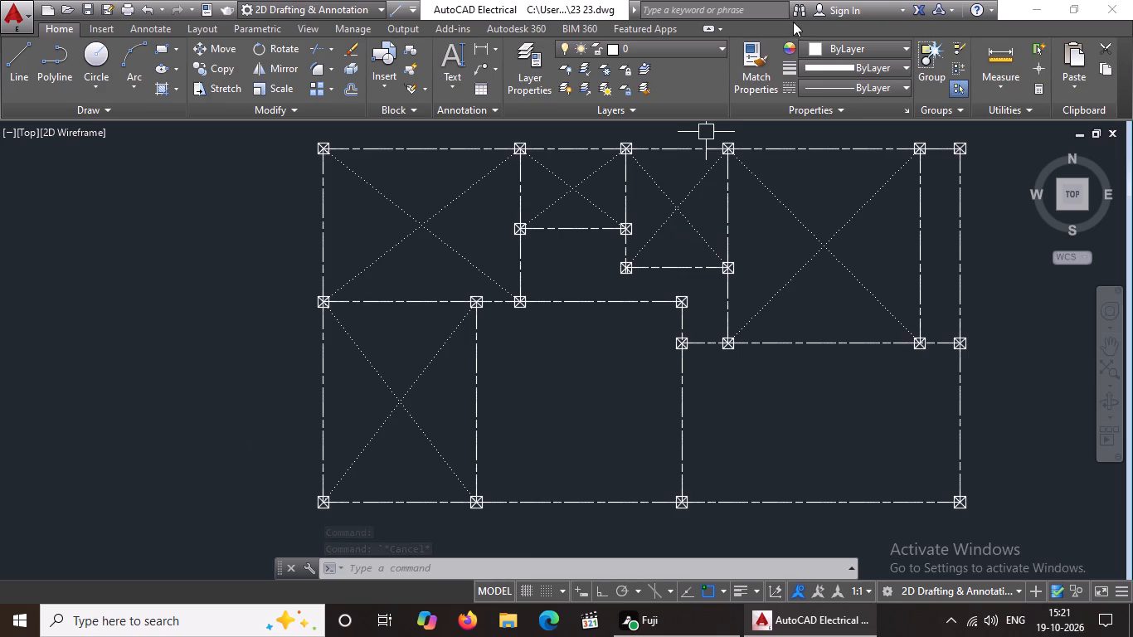
click(6, 66)
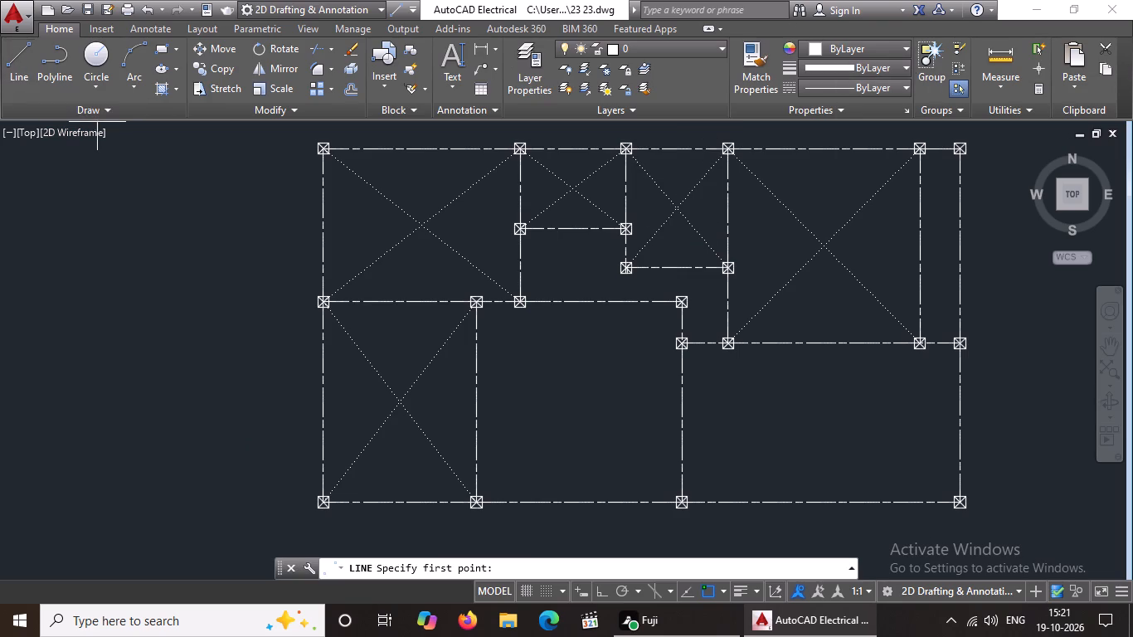
scroll(477, 313, up, 4)
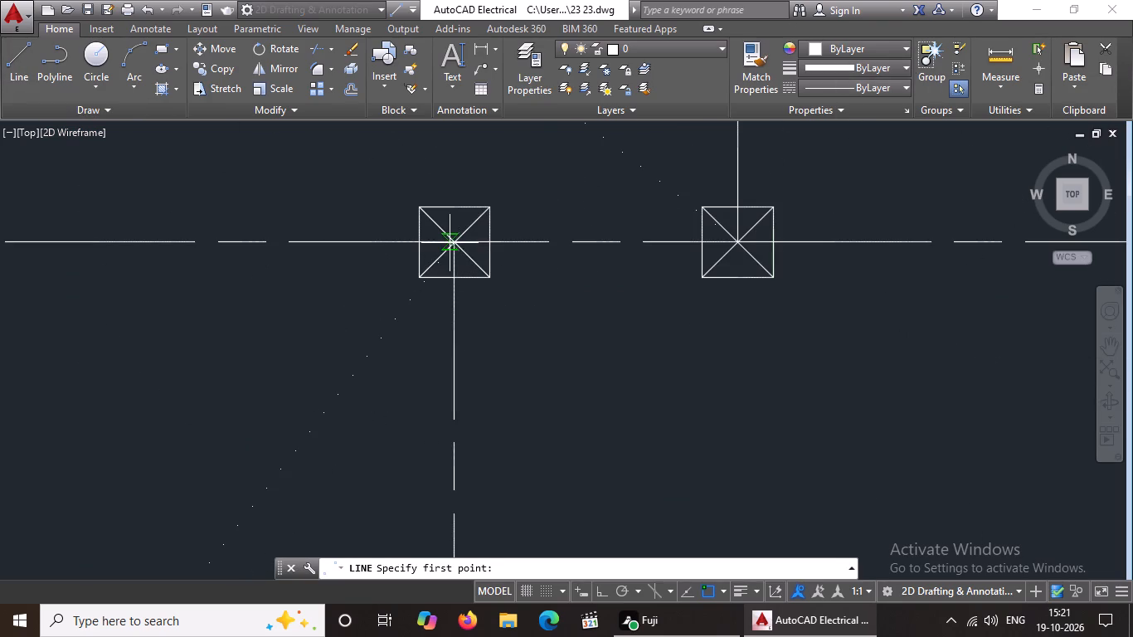
drag(456, 236, 513, 333)
scroll(566, 367, down, 6)
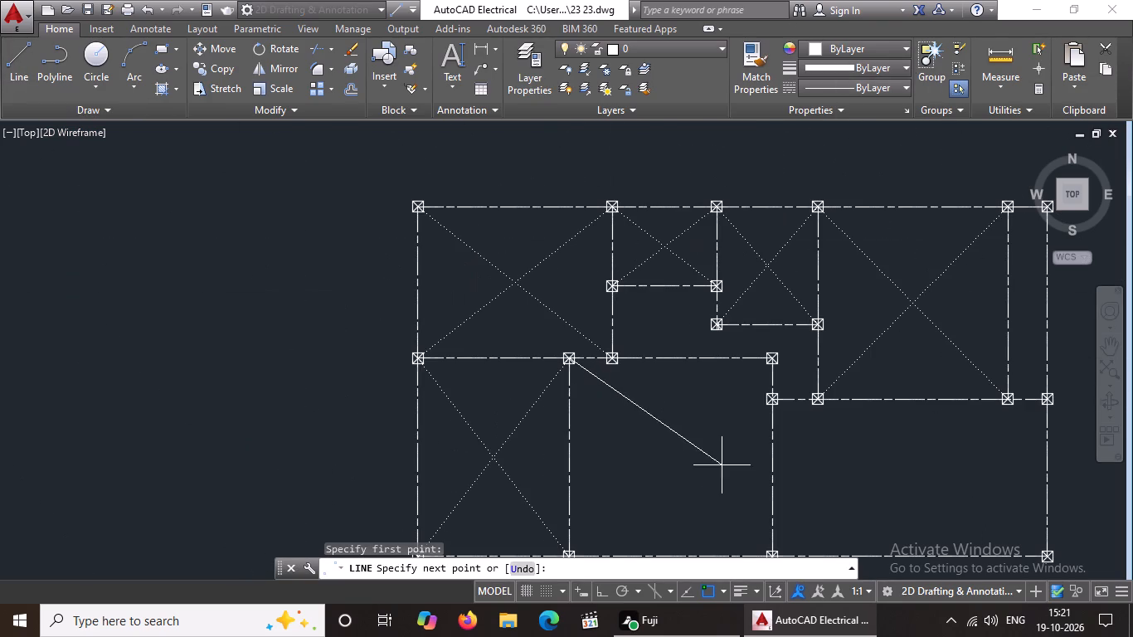
middle_drag(750, 525, 732, 435)
scroll(754, 469, up, 3)
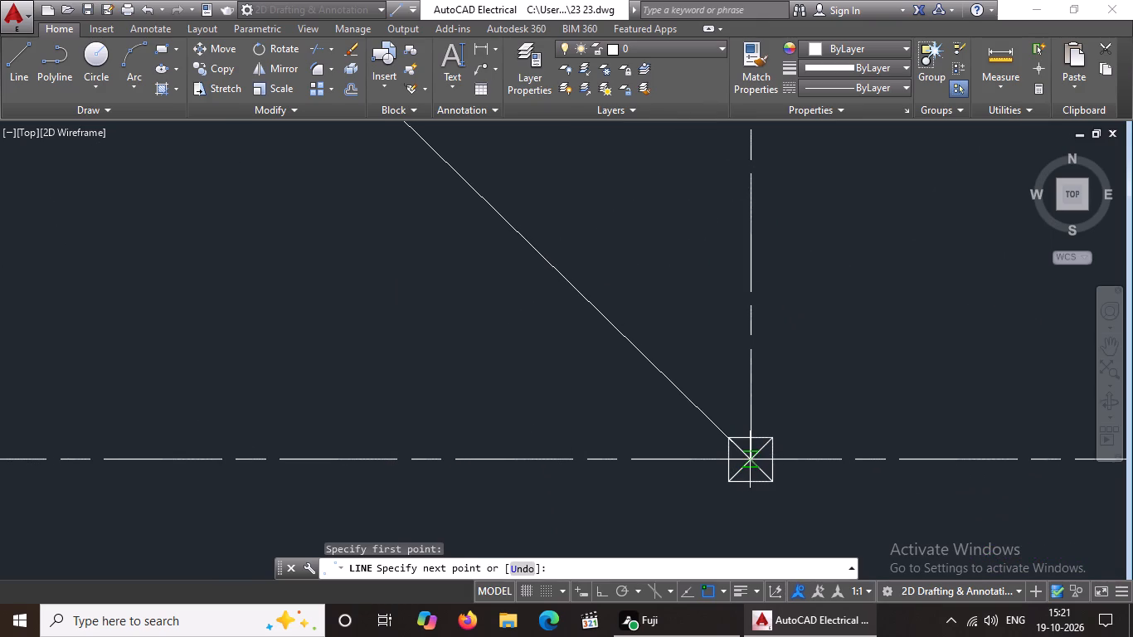
click(751, 459)
scroll(773, 449, down, 5)
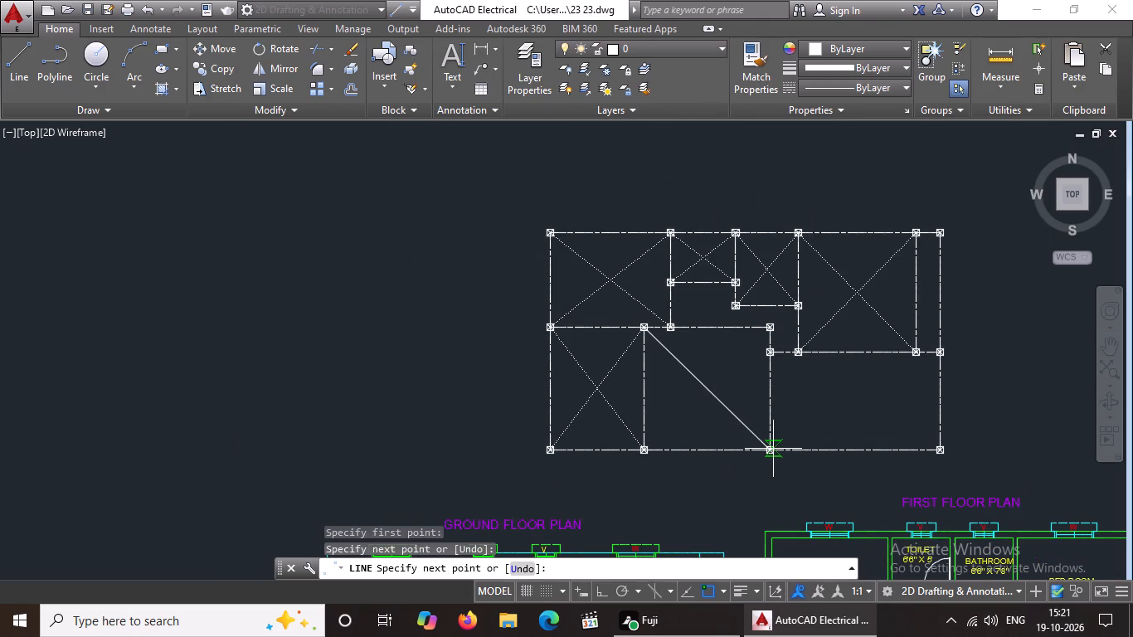
key(Escape)
Draw the same middle room's other diagonal line, from its south-west column centre to its north-east column centre.
key(l)
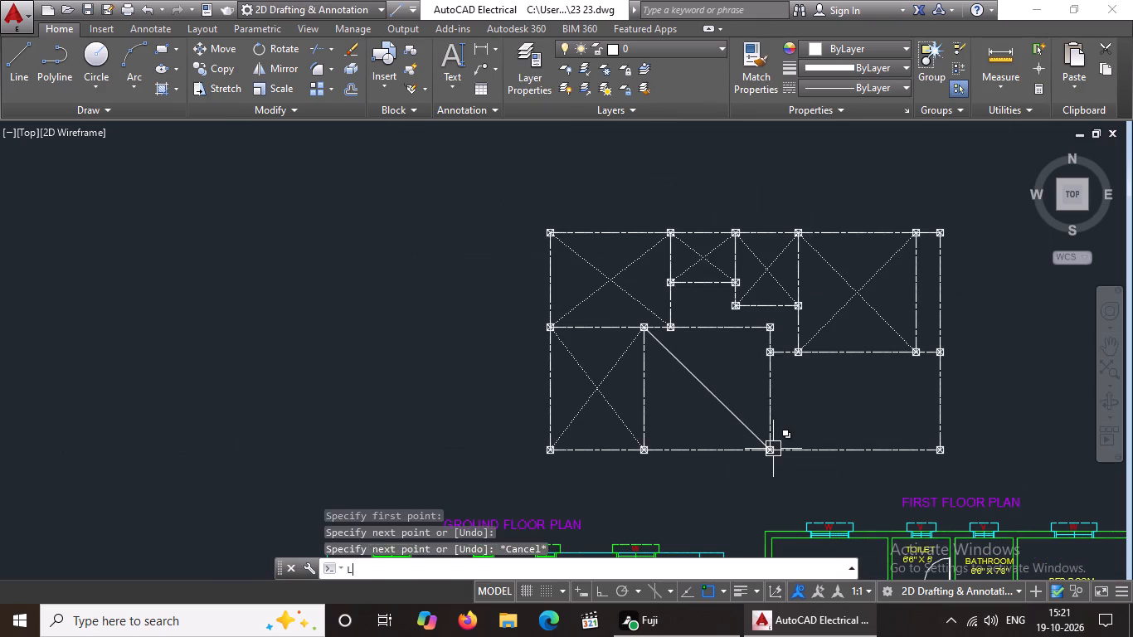
key(Return)
scroll(657, 431, up, 2)
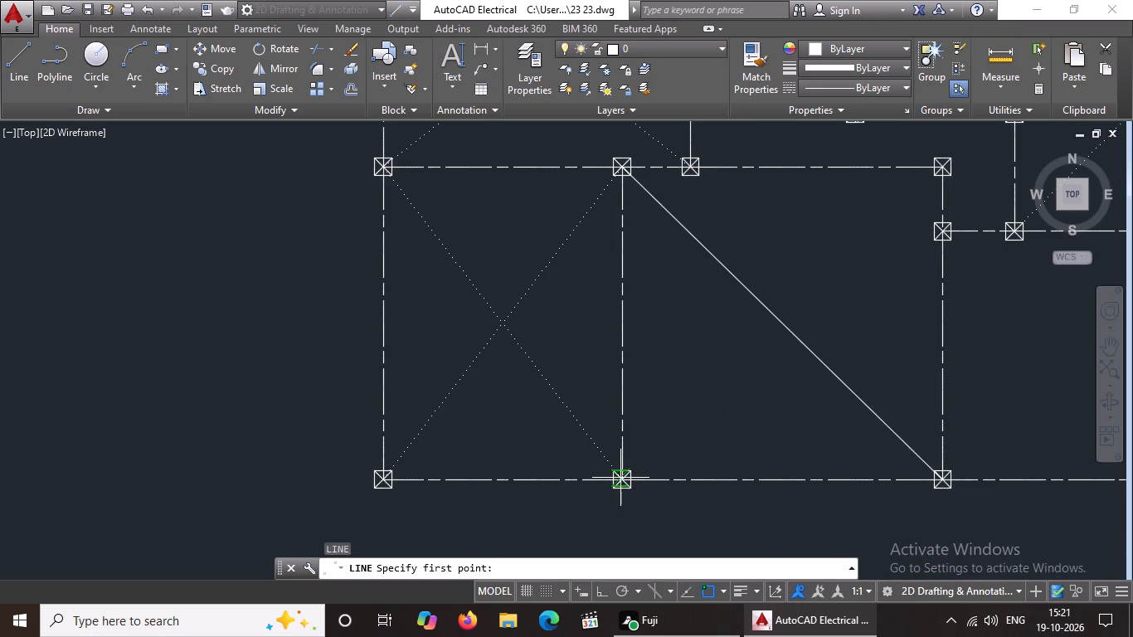
scroll(622, 478, up, 2)
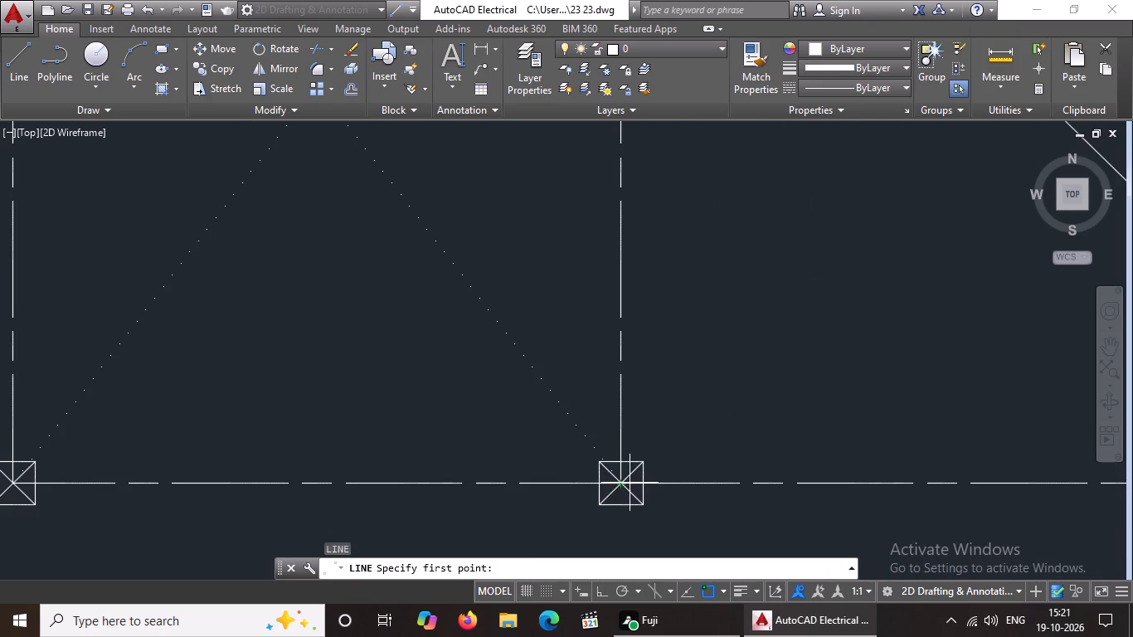
click(621, 484)
scroll(703, 422, down, 3)
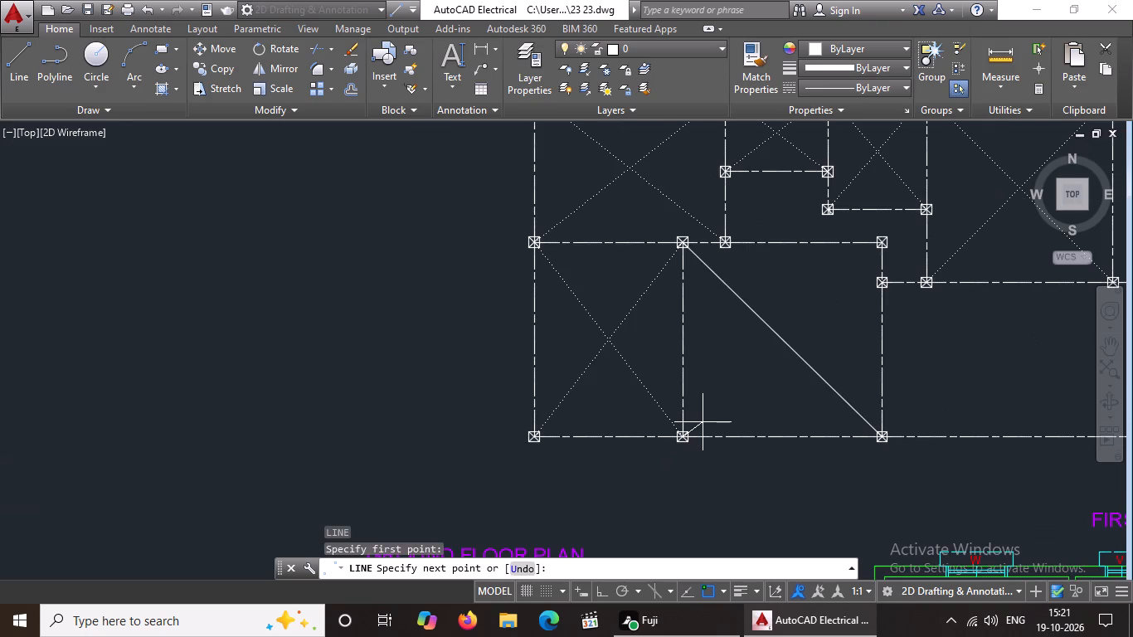
middle_drag(703, 421, 588, 443)
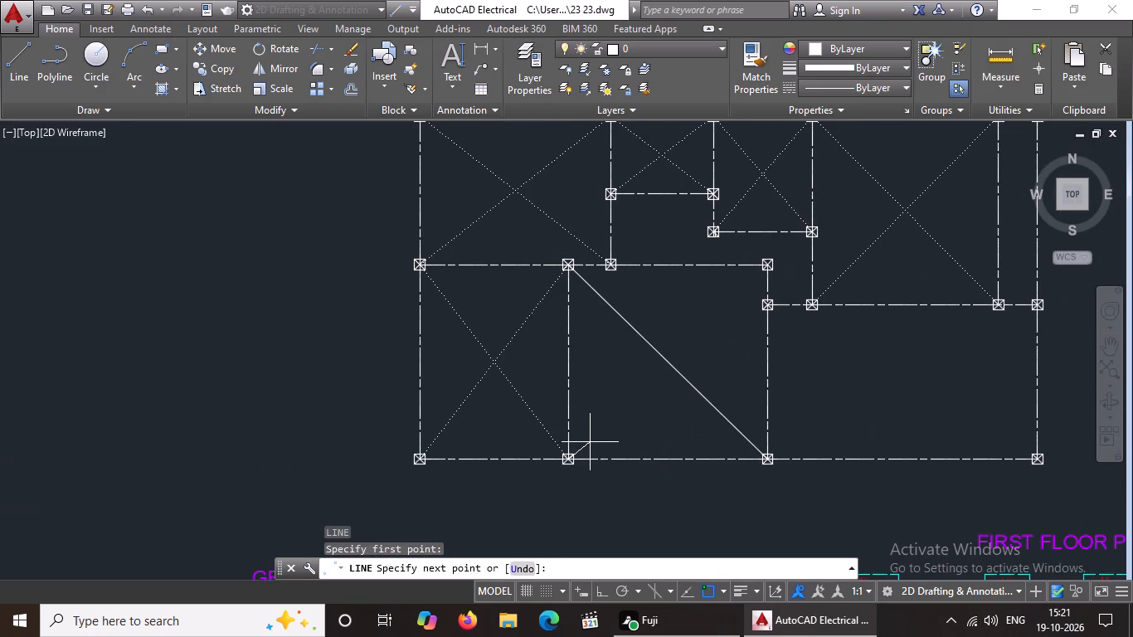
scroll(765, 273, up, 2)
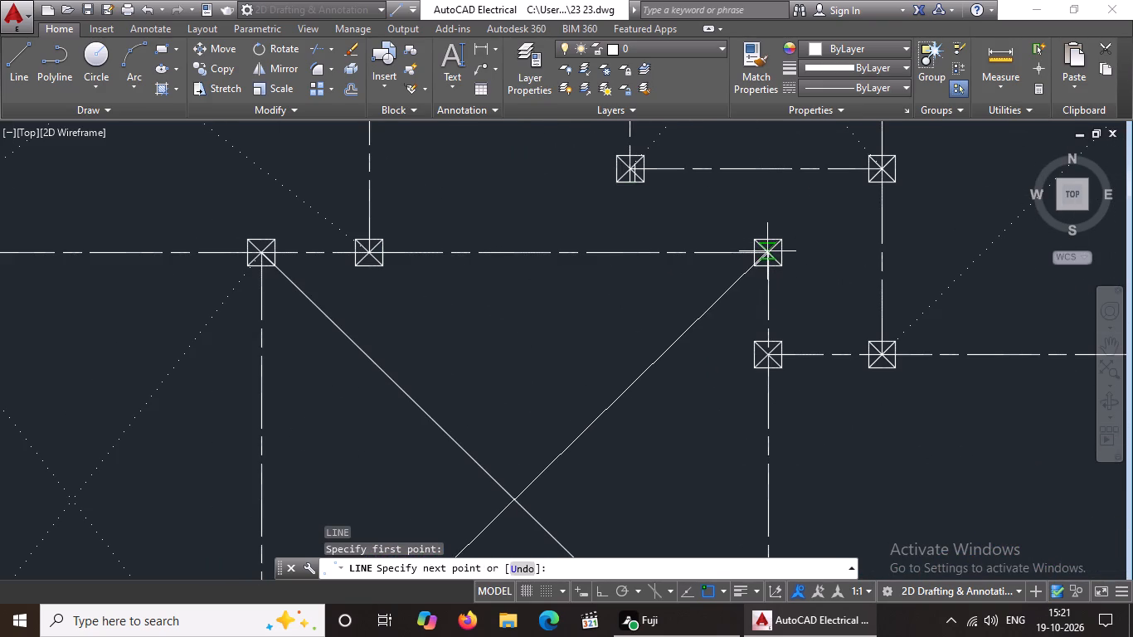
click(766, 256)
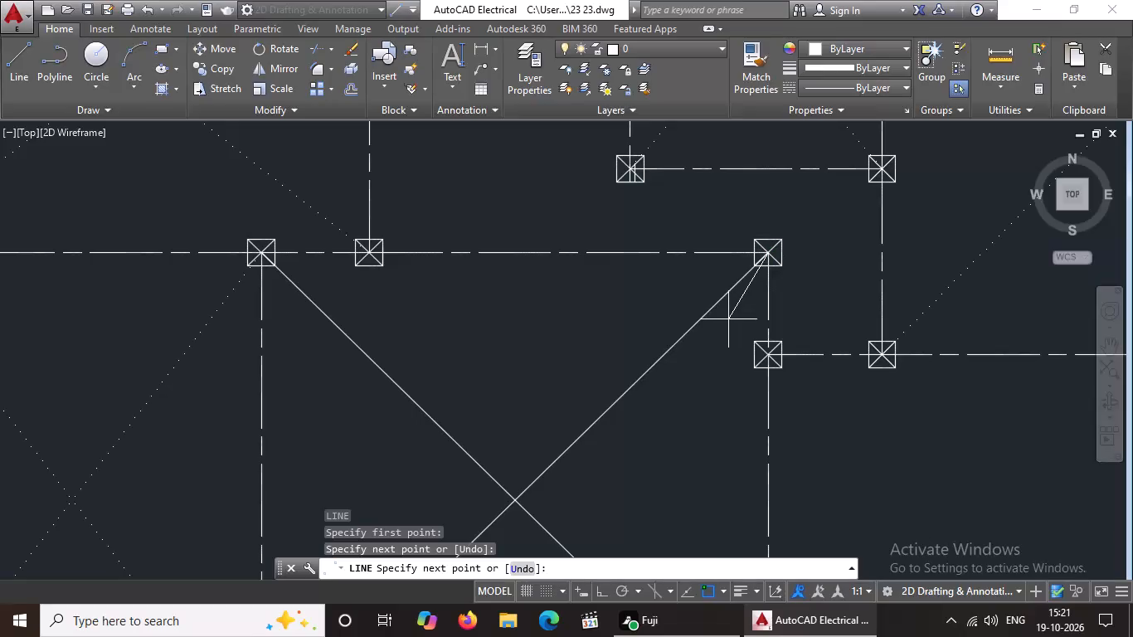
key(Escape)
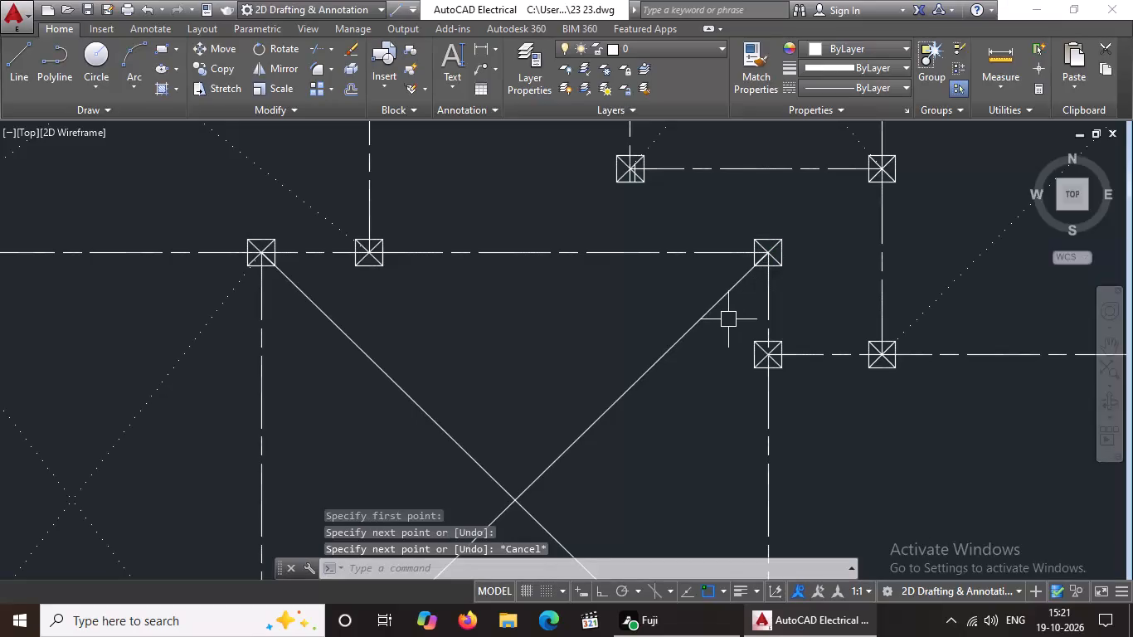
Apply the ACAD_ISO07W100 linetype to both crossing diagonals of the southern middle room.
scroll(727, 323, down, 1)
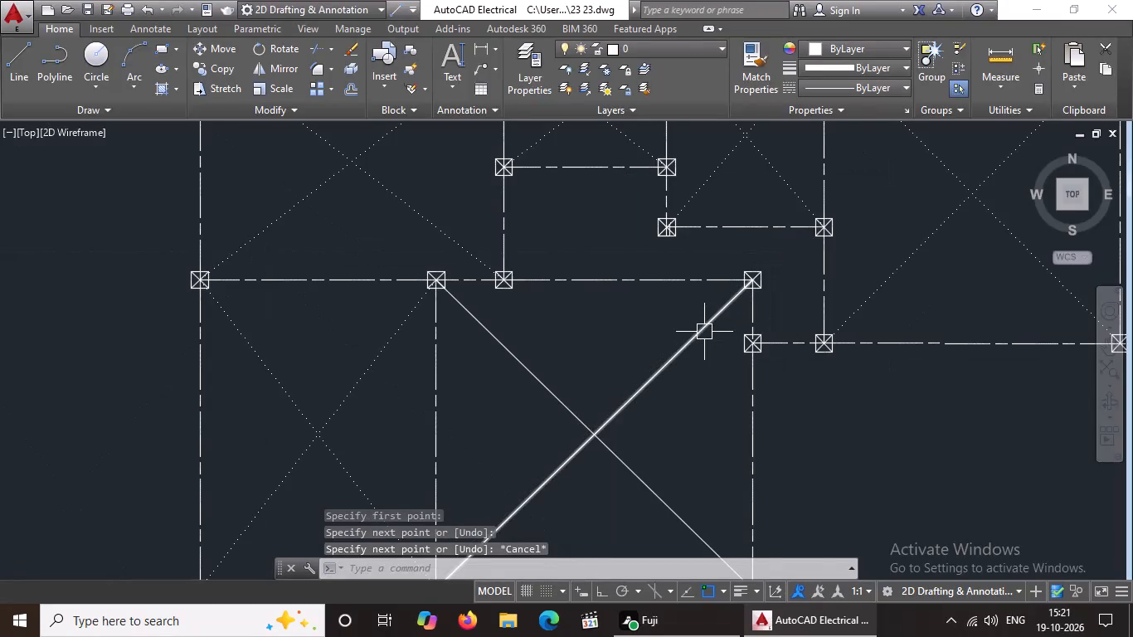
click(704, 331)
click(895, 83)
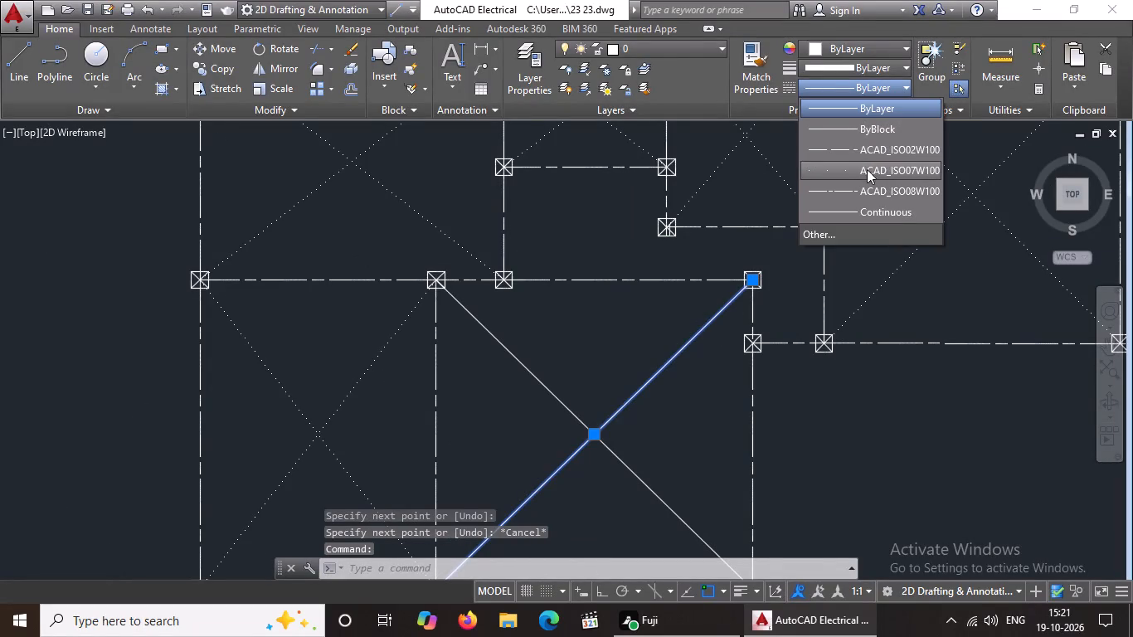
click(858, 171)
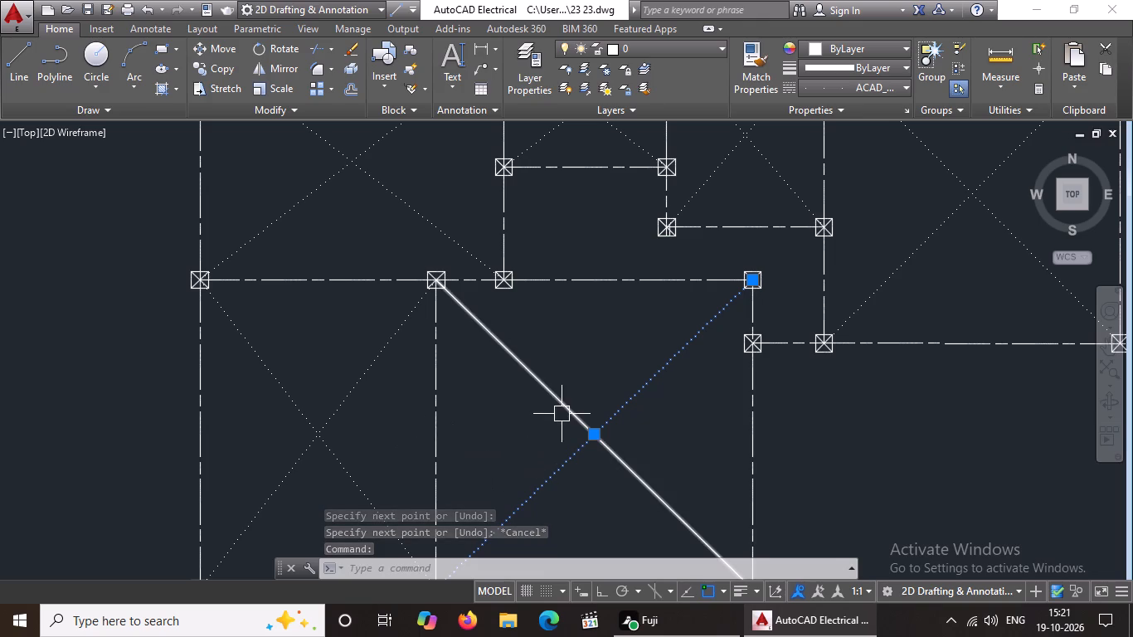
click(562, 406)
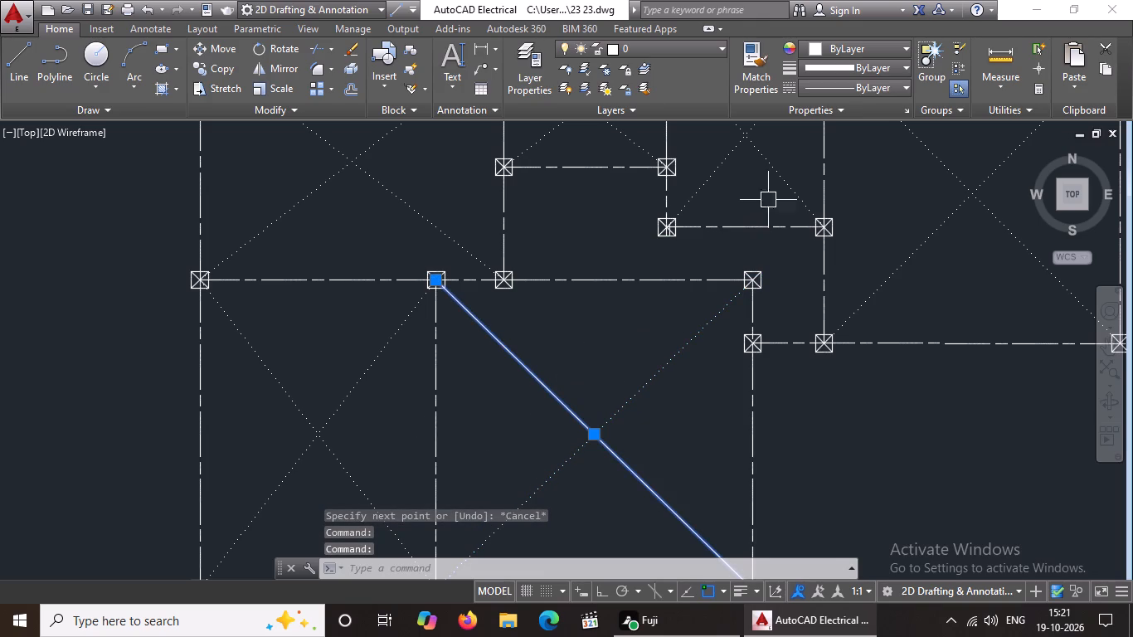
click(869, 87)
click(853, 172)
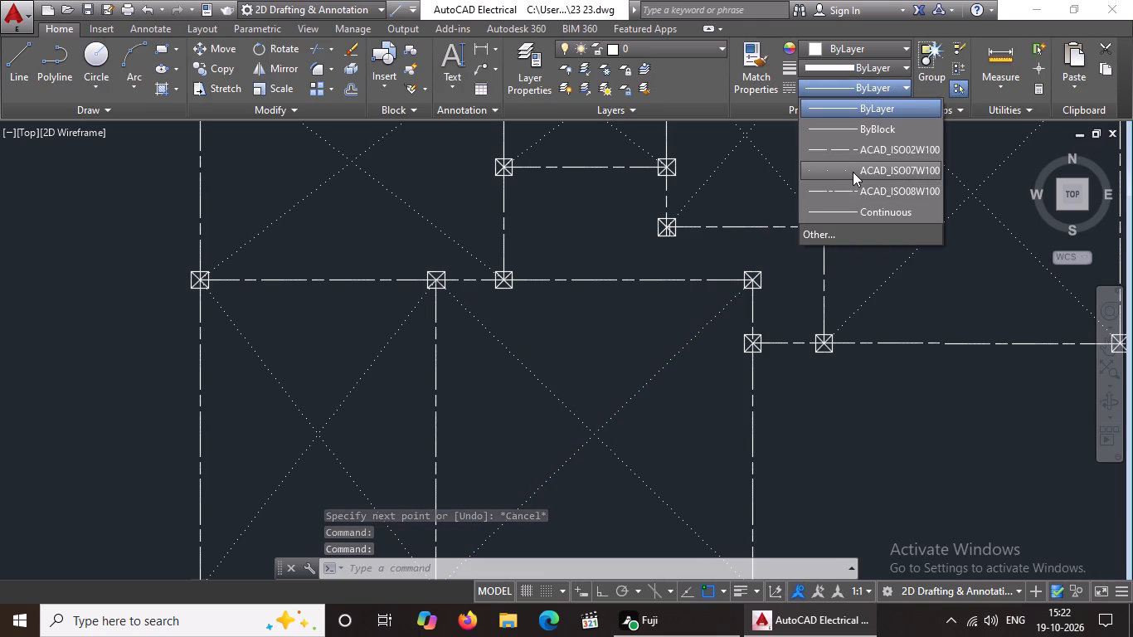
scroll(728, 367, down, 1)
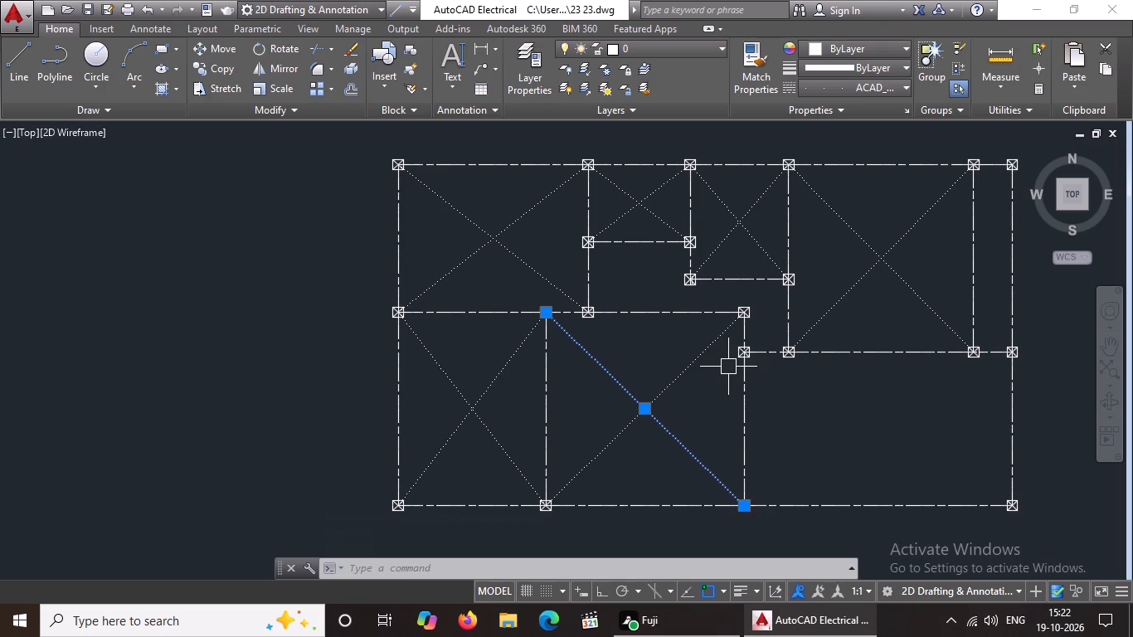
middle_drag(756, 399, 628, 434)
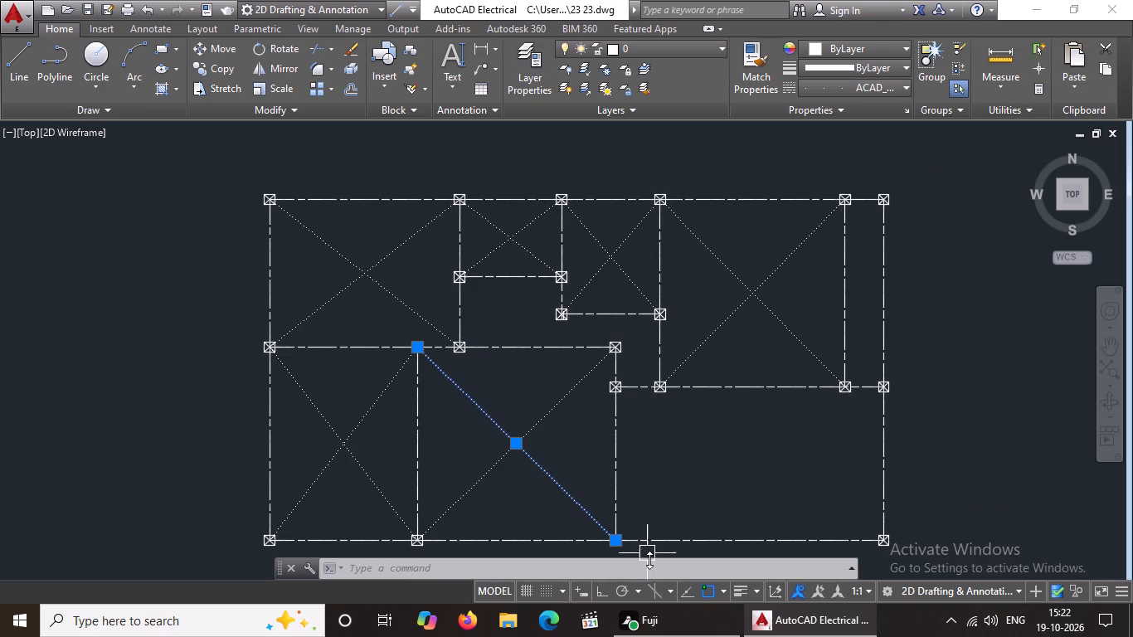
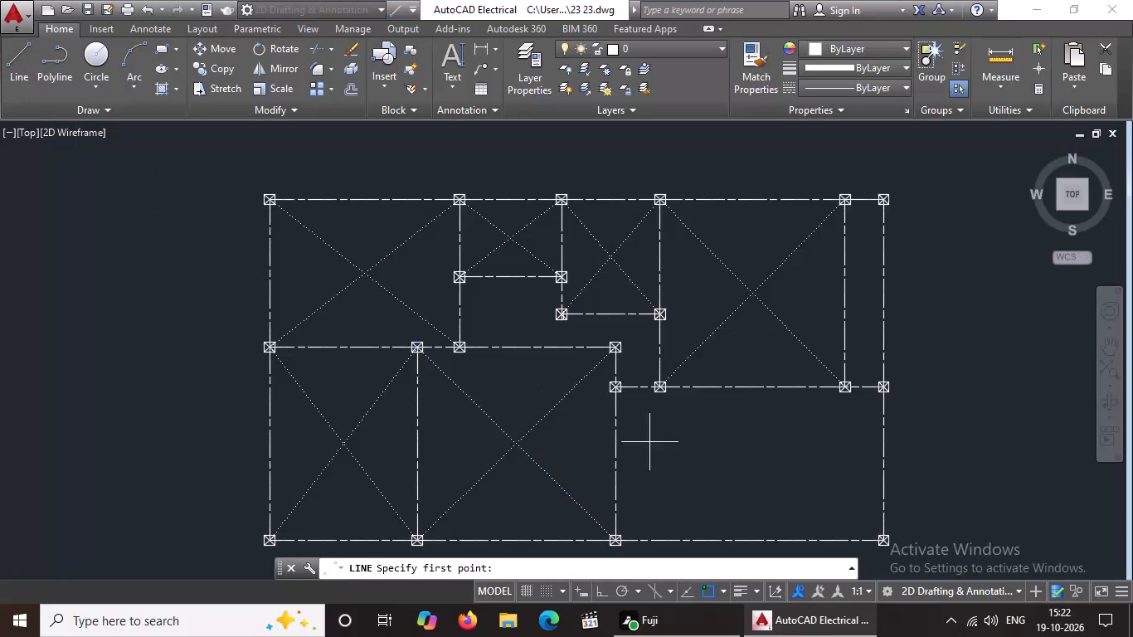
Draw a diagonal line across the south-east room, from its north-west column centre to its south-east column centre.
scroll(689, 435, up, 2)
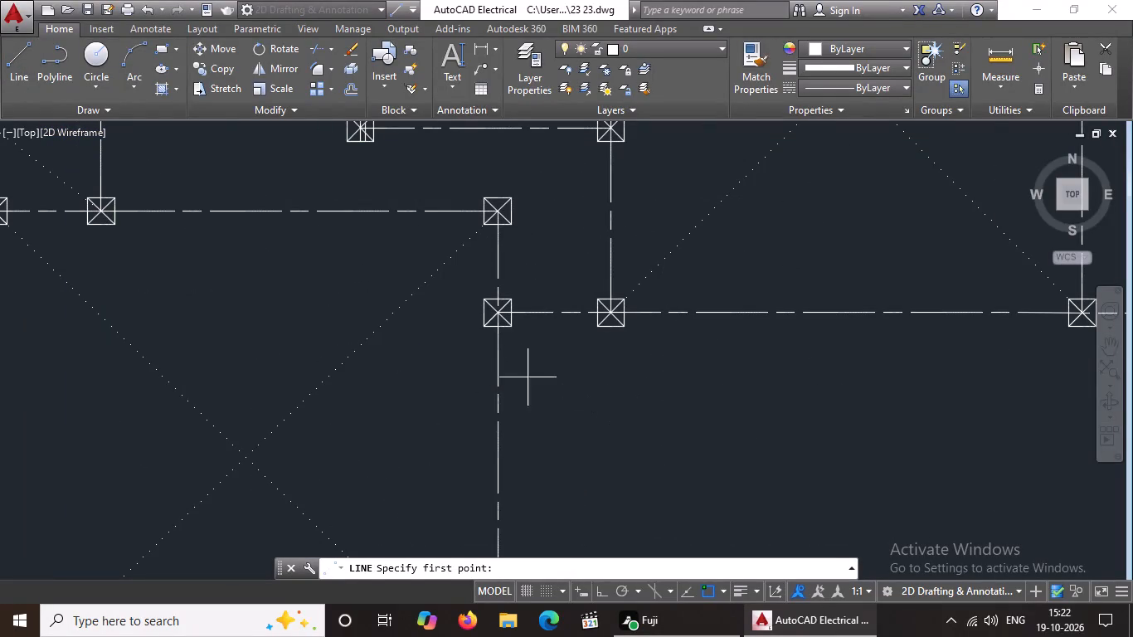
click(496, 312)
scroll(589, 371, down, 2)
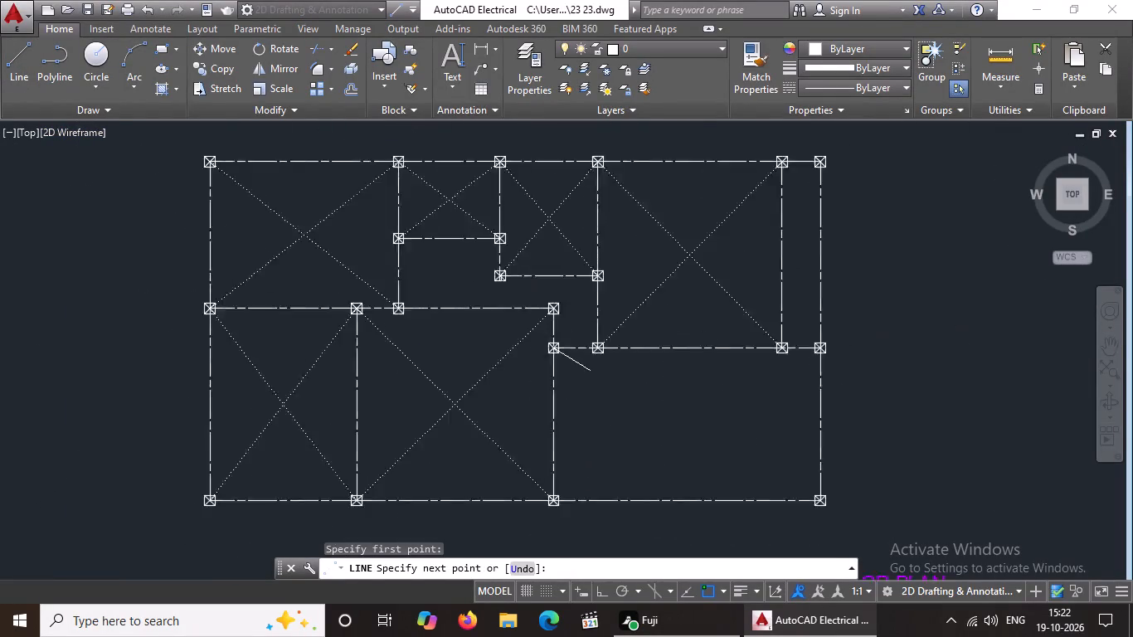
scroll(590, 371, down, 3)
scroll(735, 443, up, 2)
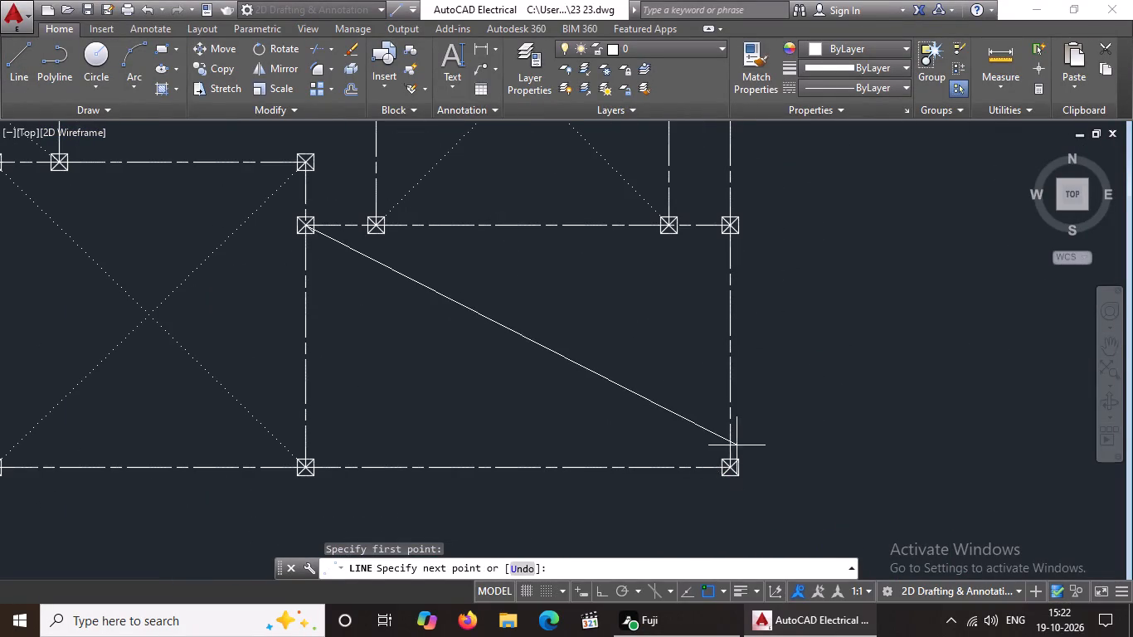
scroll(737, 457, up, 2)
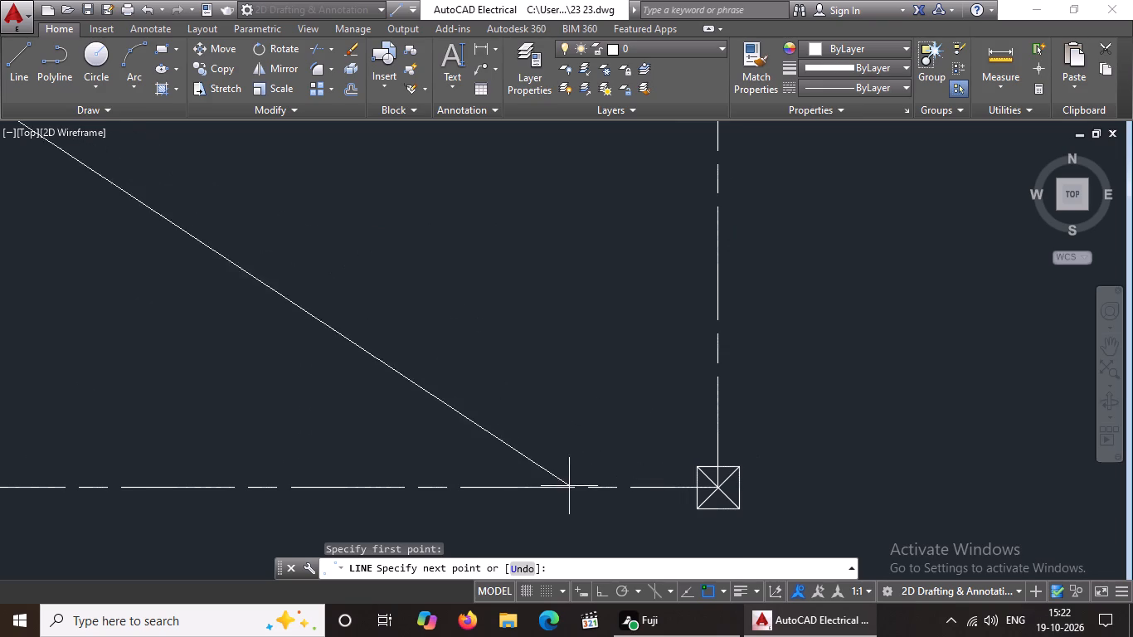
click(719, 491)
scroll(728, 485, down, 7)
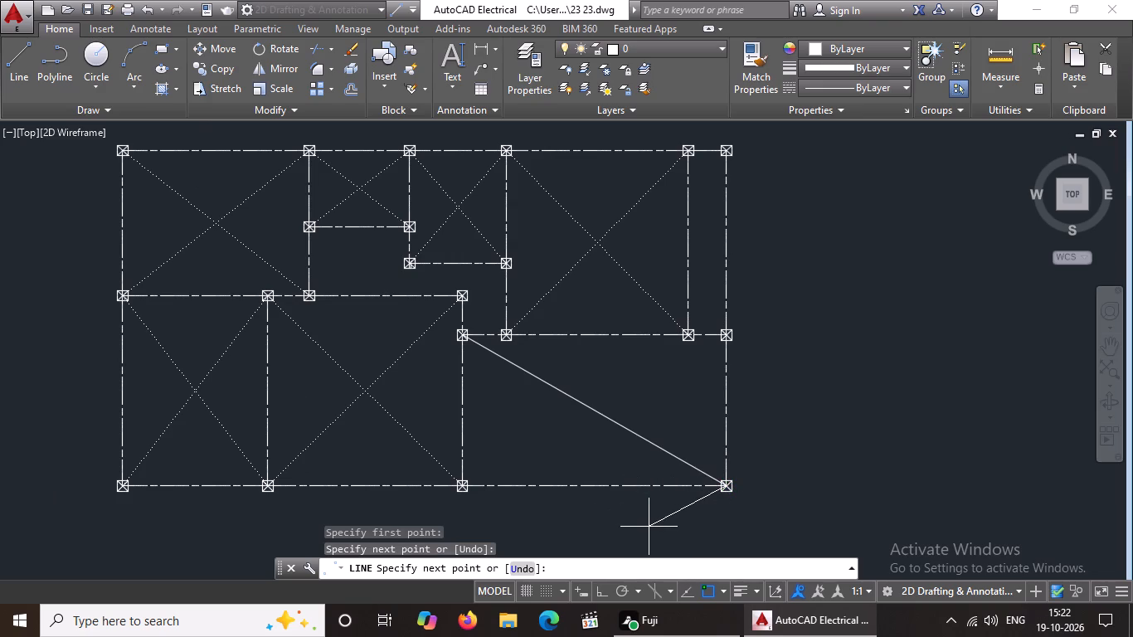
key(Escape)
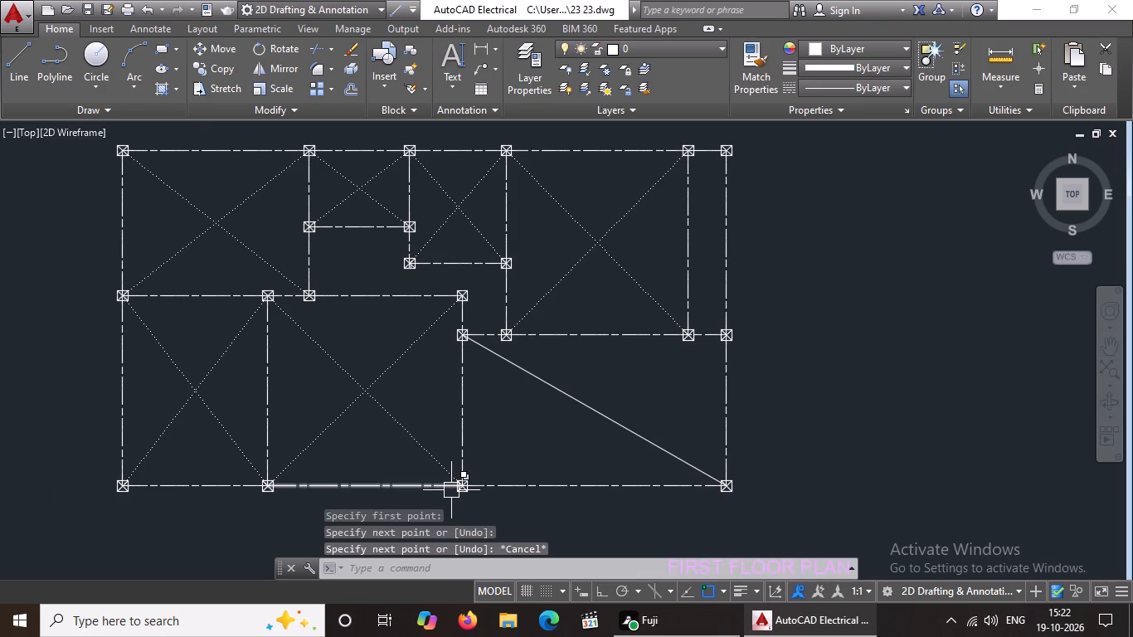
Draw the south-east room's other diagonal line, from its south-west column centre to its north-east column centre.
key(l)
key(Return)
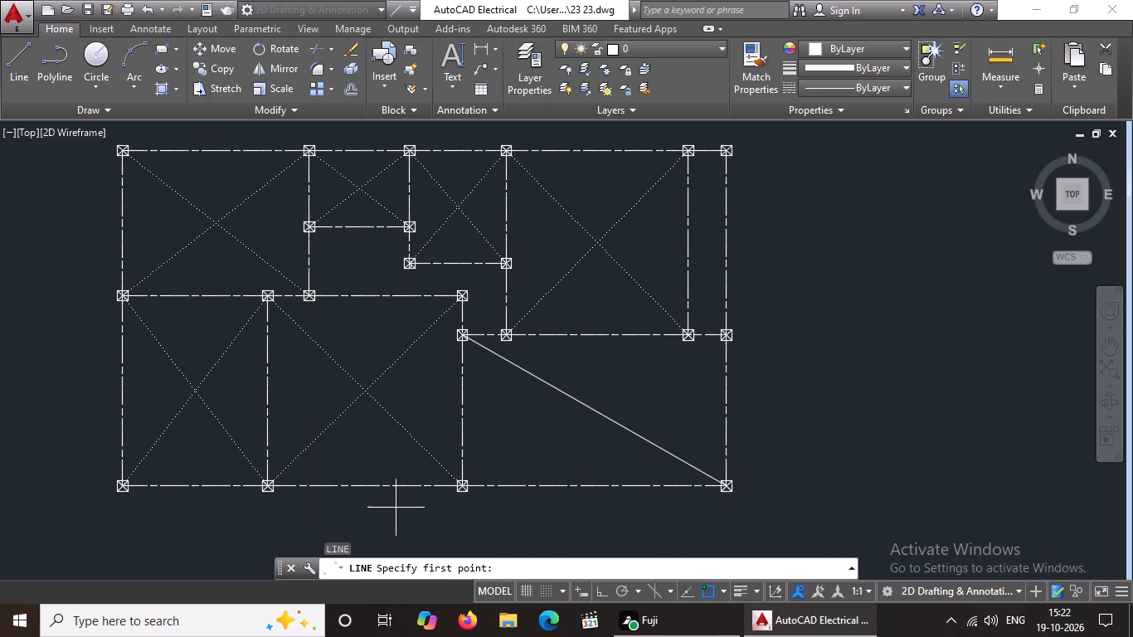
scroll(440, 473, up, 3)
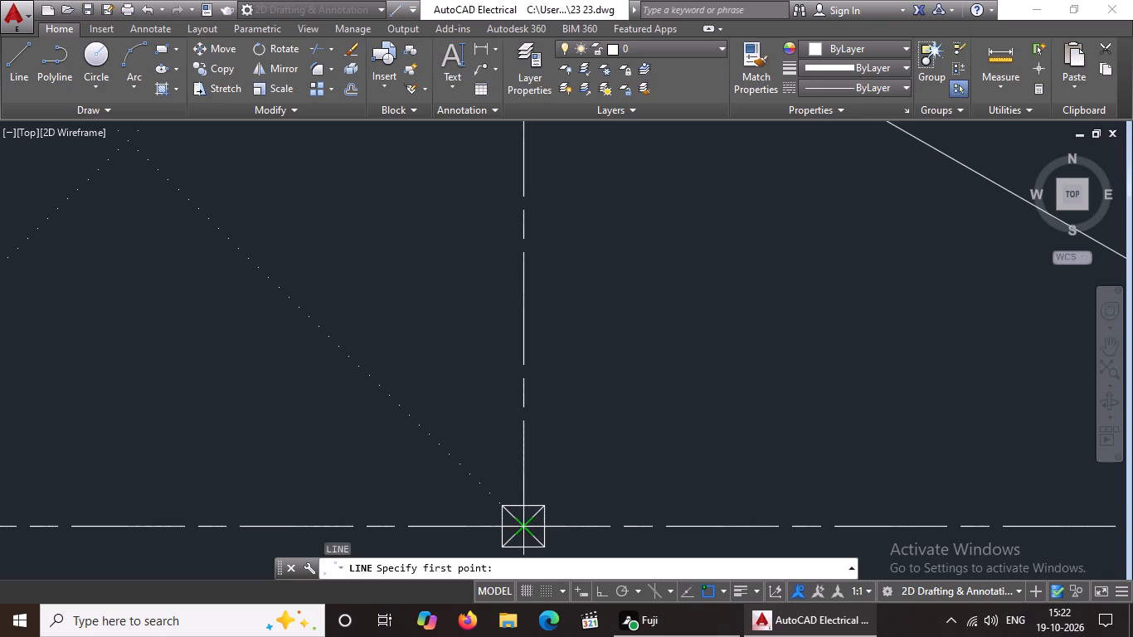
click(523, 522)
scroll(559, 476, down, 4)
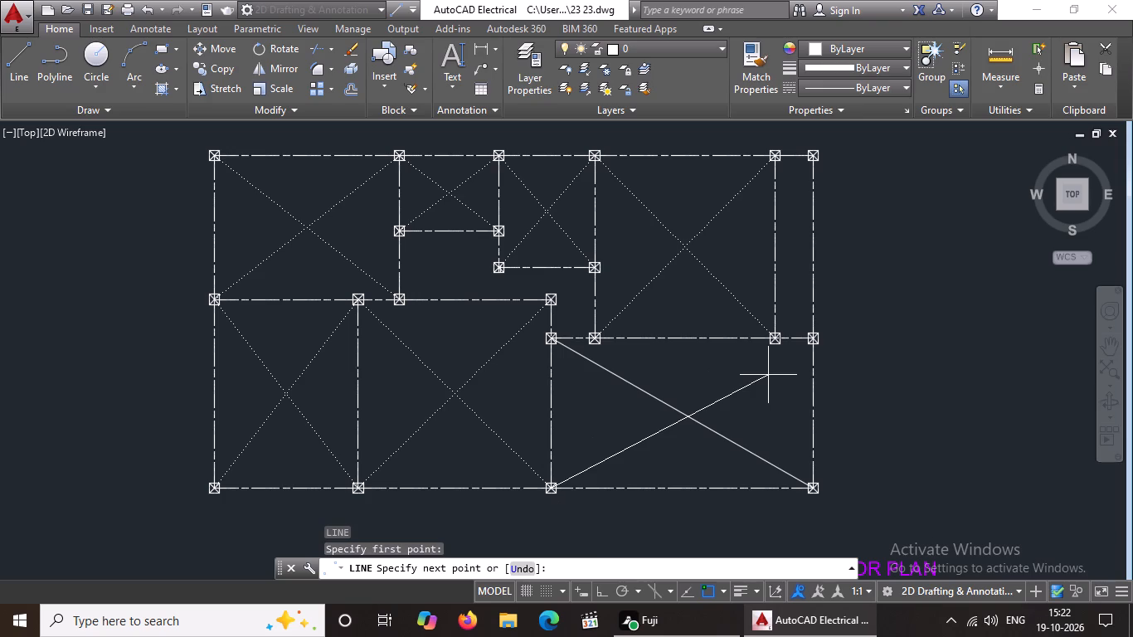
middle_drag(768, 376, 756, 442)
scroll(799, 406, up, 2)
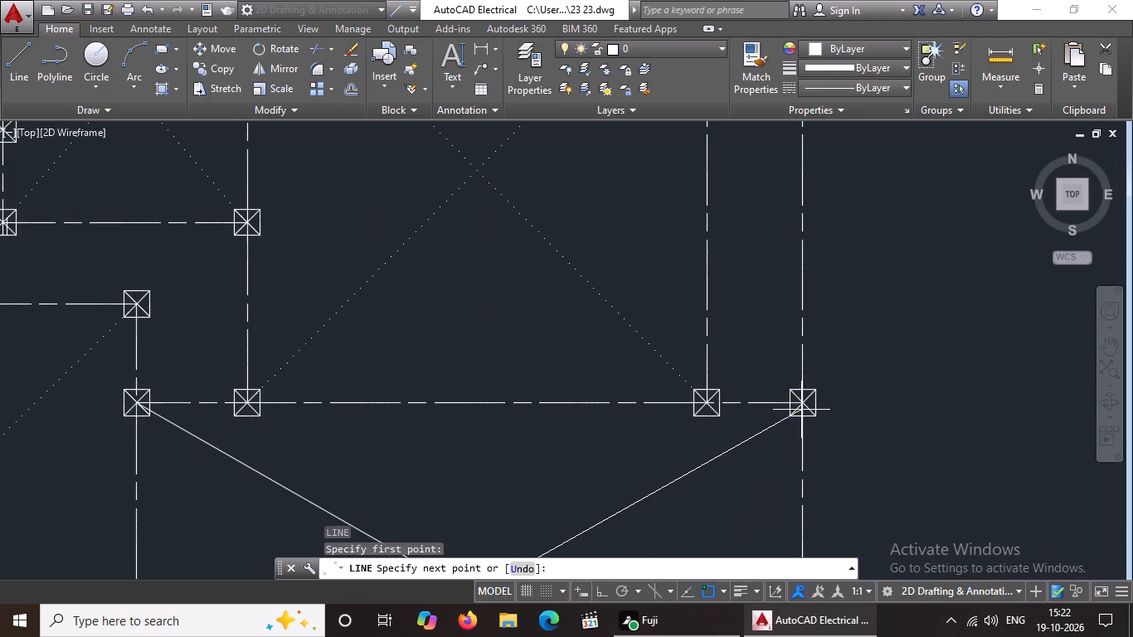
scroll(801, 407, up, 2)
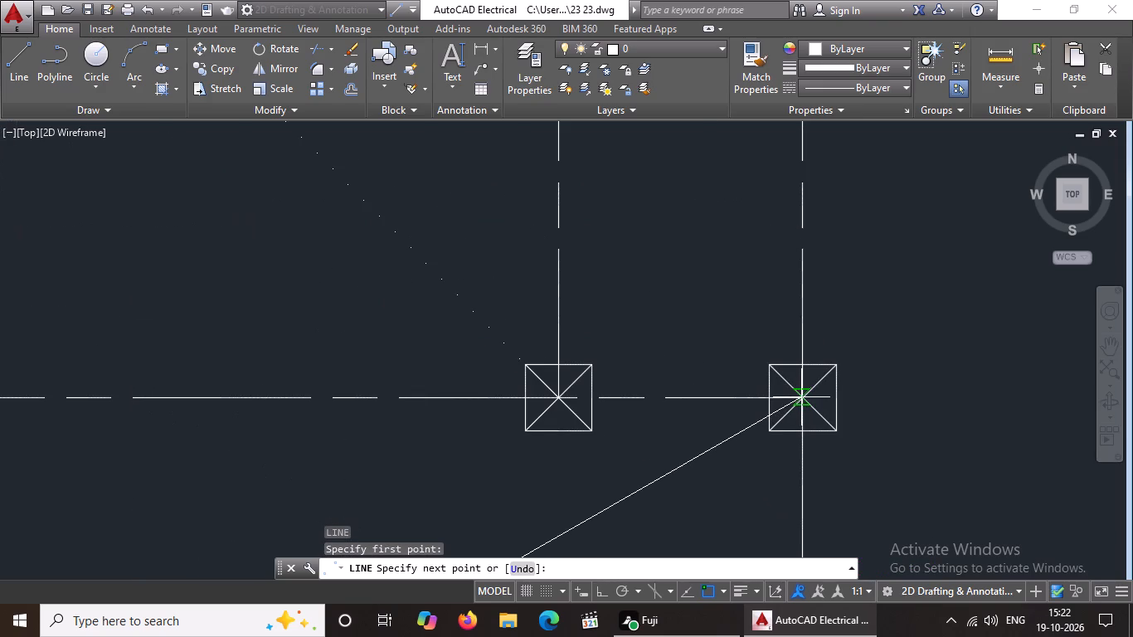
click(805, 397)
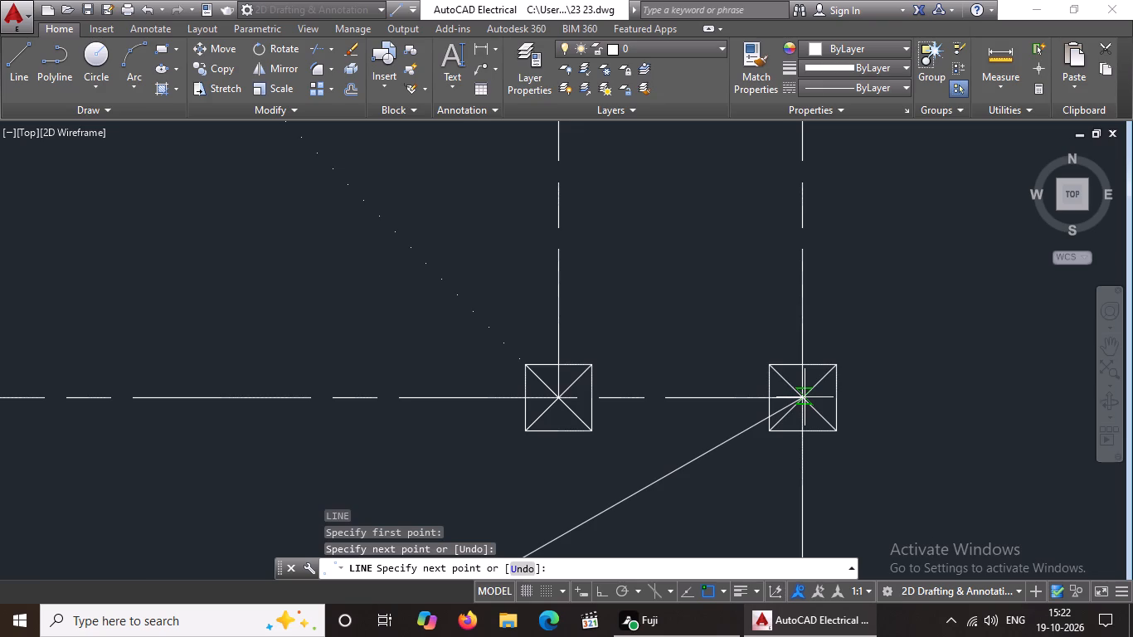
scroll(805, 397, down, 9)
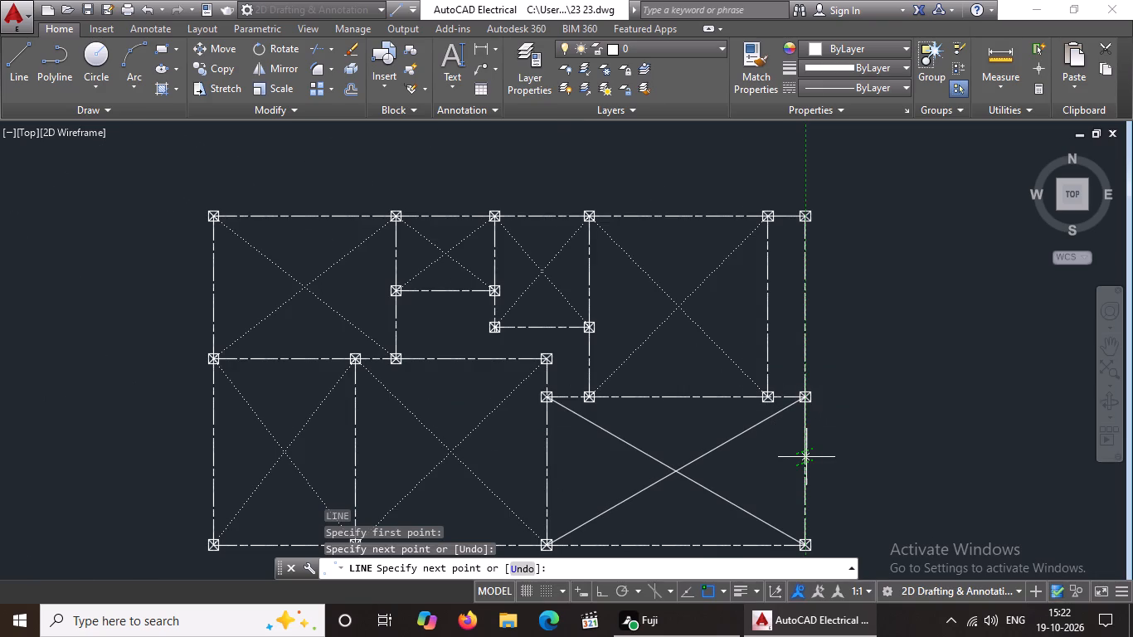
key(Escape)
key(Escape)
key(Escape)
key(Escape)
key(Escape)
key(Escape)
key(Escape)
key(Escape)
key(Escape)
key(Escape)
key(Escape)
key(Escape)
key(Escape)
key(Escape)
key(Escape)
key(Escape)
key(Escape)
key(Escape)
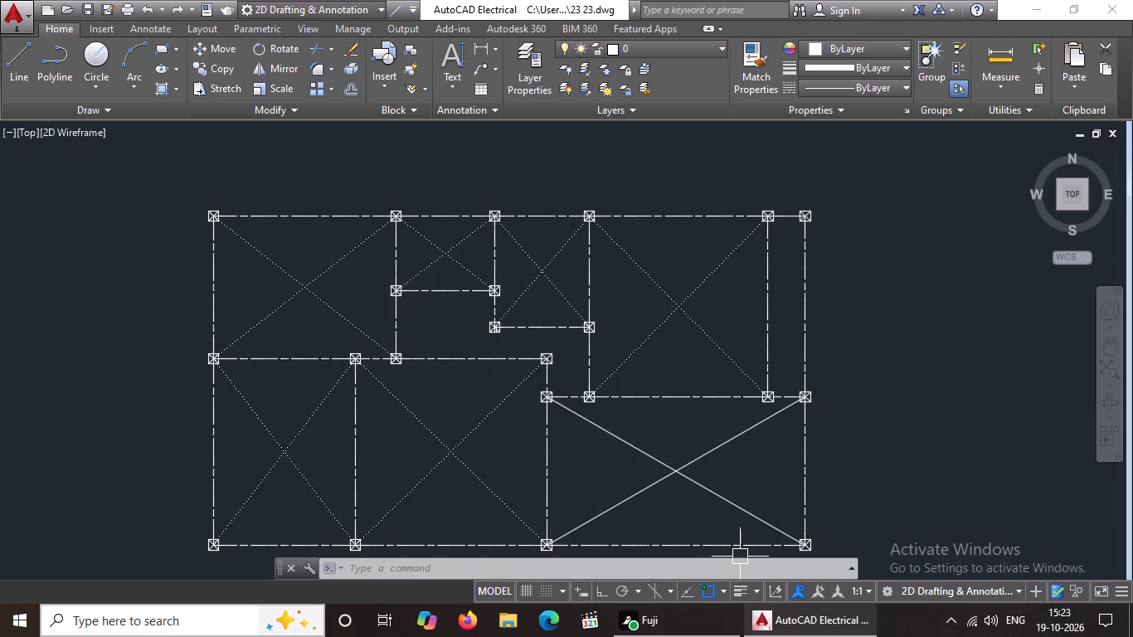
Apply the ACAD_ISO07W100 linetype to both crossing diagonals of the south-east room and deselect them.
click(596, 507)
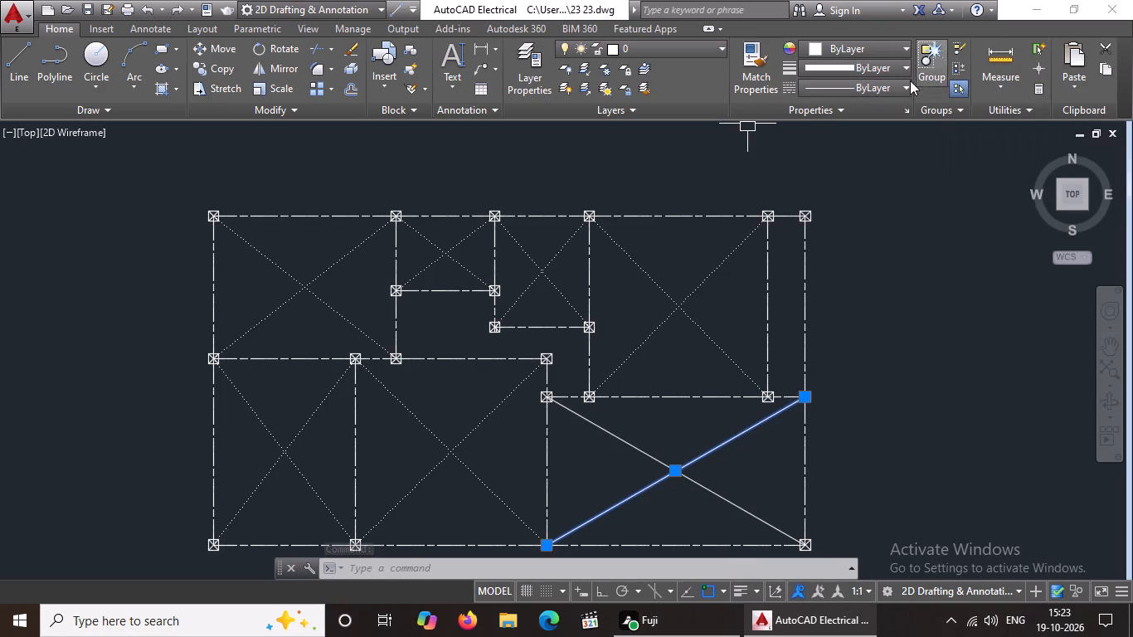
click(896, 89)
click(843, 173)
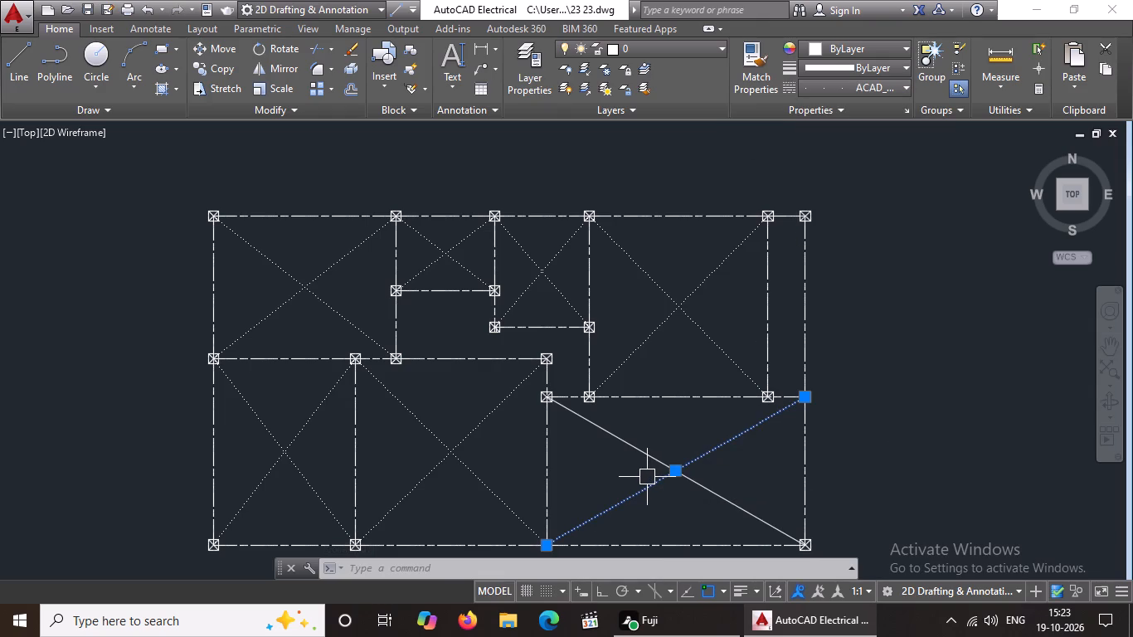
click(622, 443)
click(881, 81)
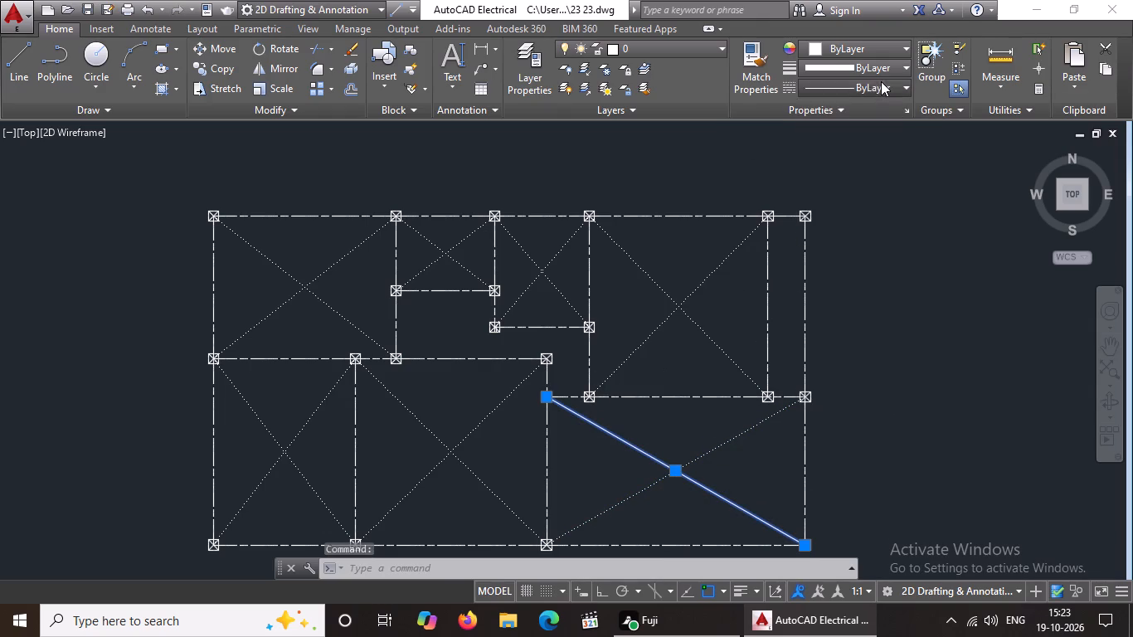
click(873, 173)
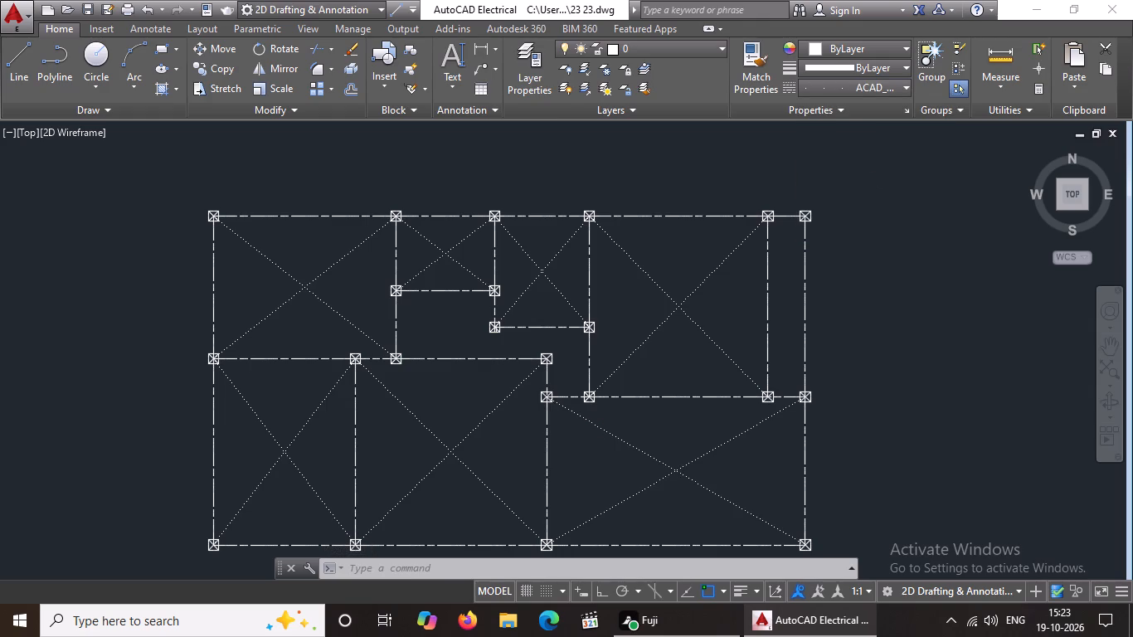
key(Escape)
Draw a diagonal line across the narrow bay on the east side, from its north-west column centre to its south-east column centre.
click(19, 79)
scroll(799, 255, up, 1)
scroll(747, 195, up, 4)
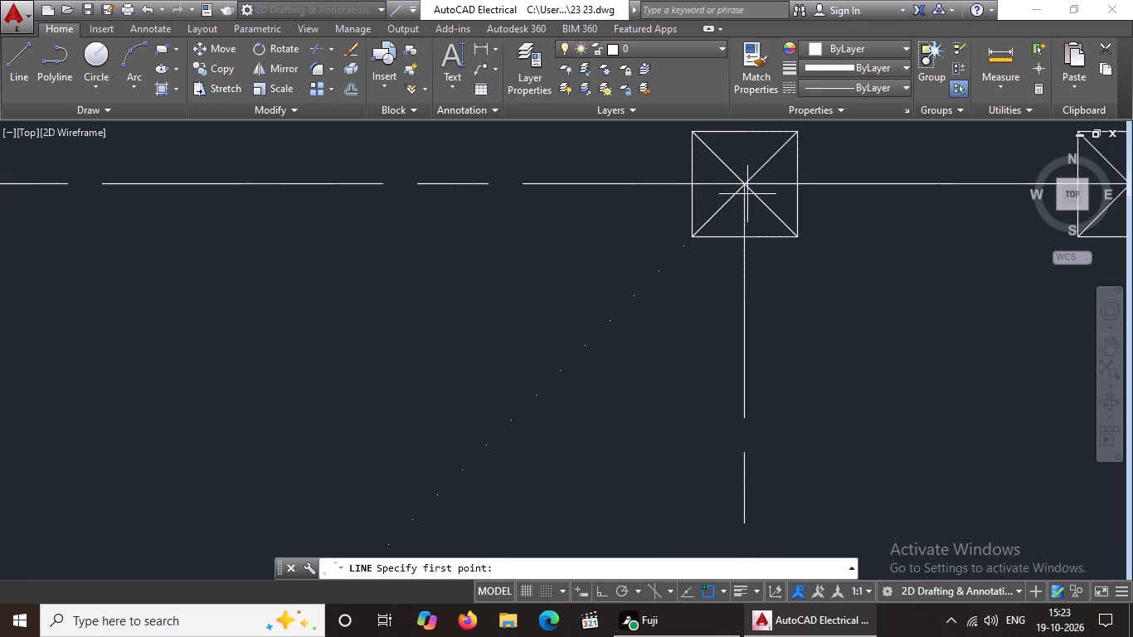
click(744, 183)
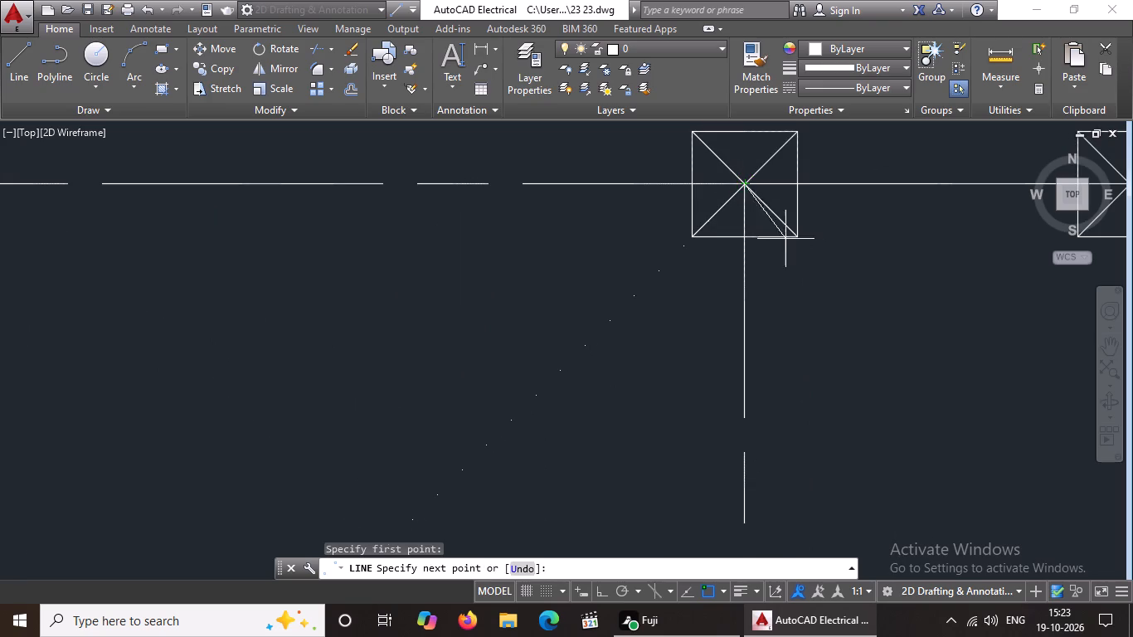
scroll(827, 270, down, 4)
scroll(878, 535, up, 4)
scroll(876, 547, down, 1)
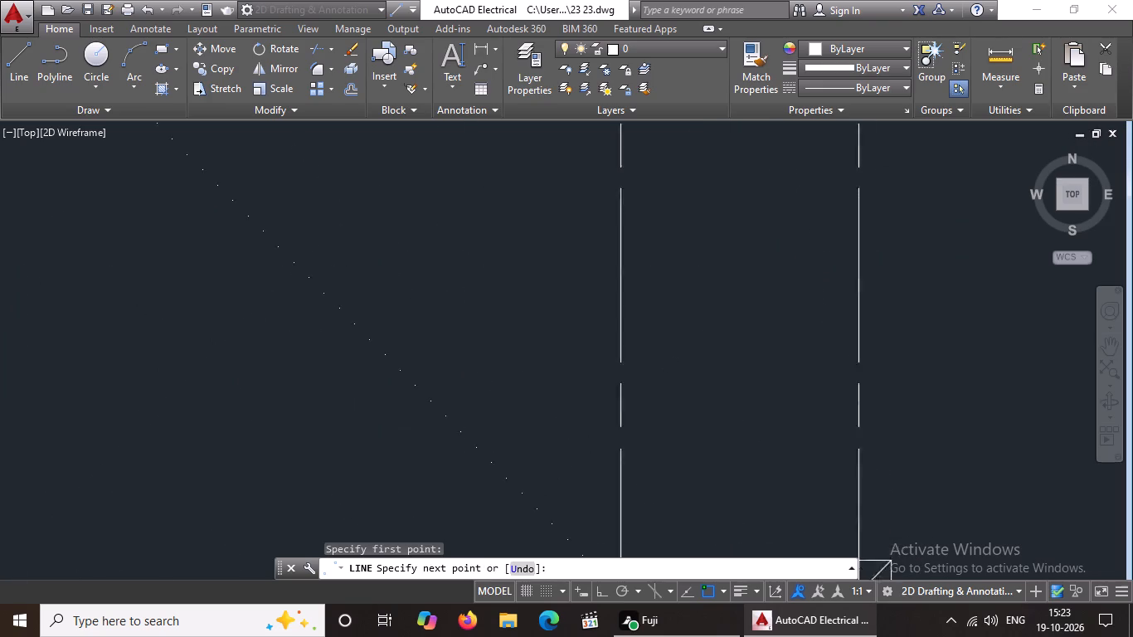
scroll(876, 547, down, 6)
middle_drag(879, 565, 900, 455)
scroll(877, 455, up, 4)
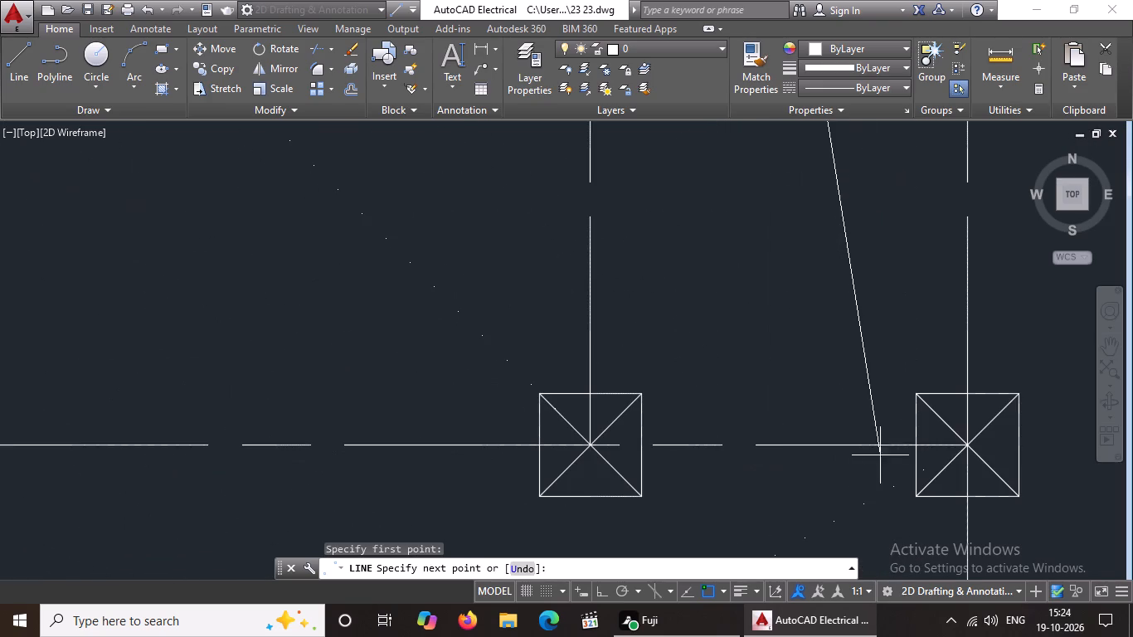
click(966, 445)
scroll(970, 439, down, 4)
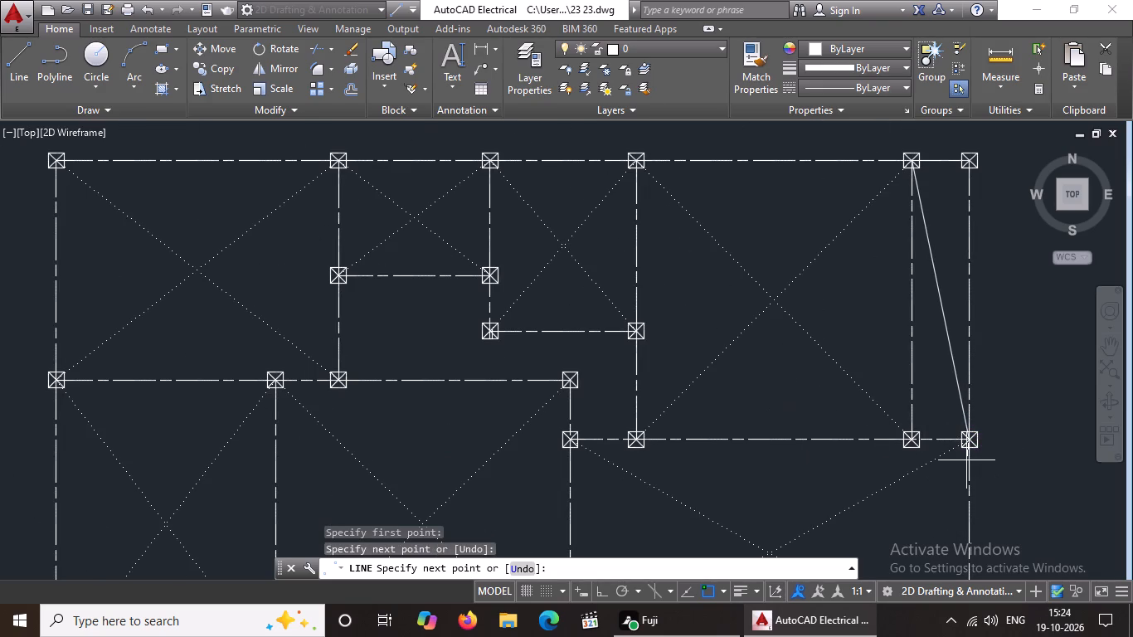
key(Escape)
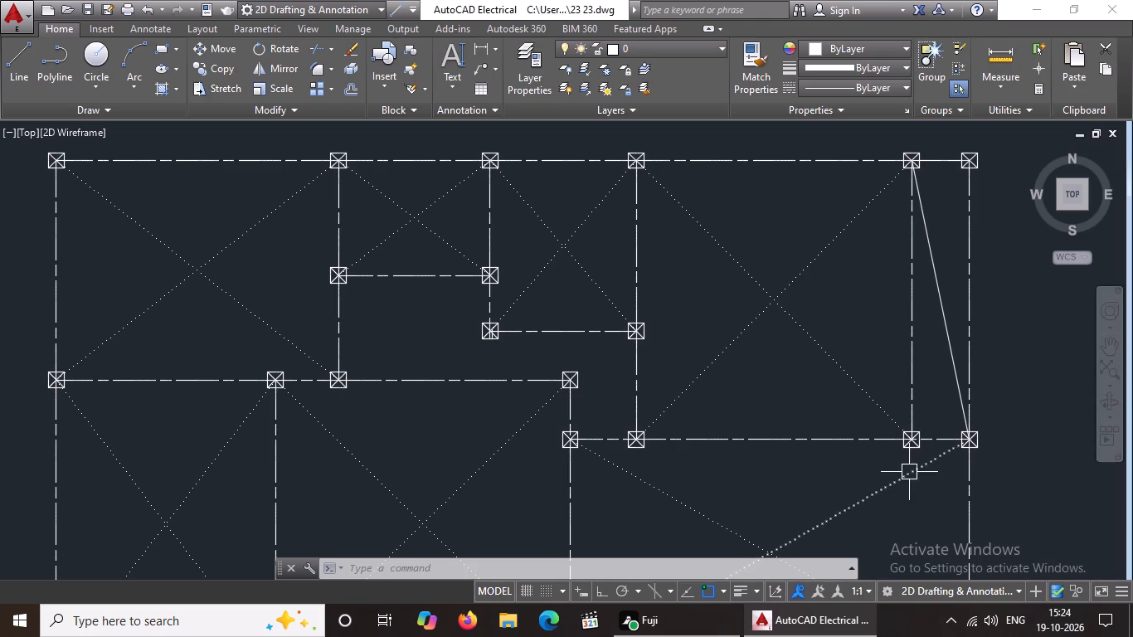
Apply the ACAD_ISO07W100 linetype to the narrow east bay's diagonal.
click(946, 318)
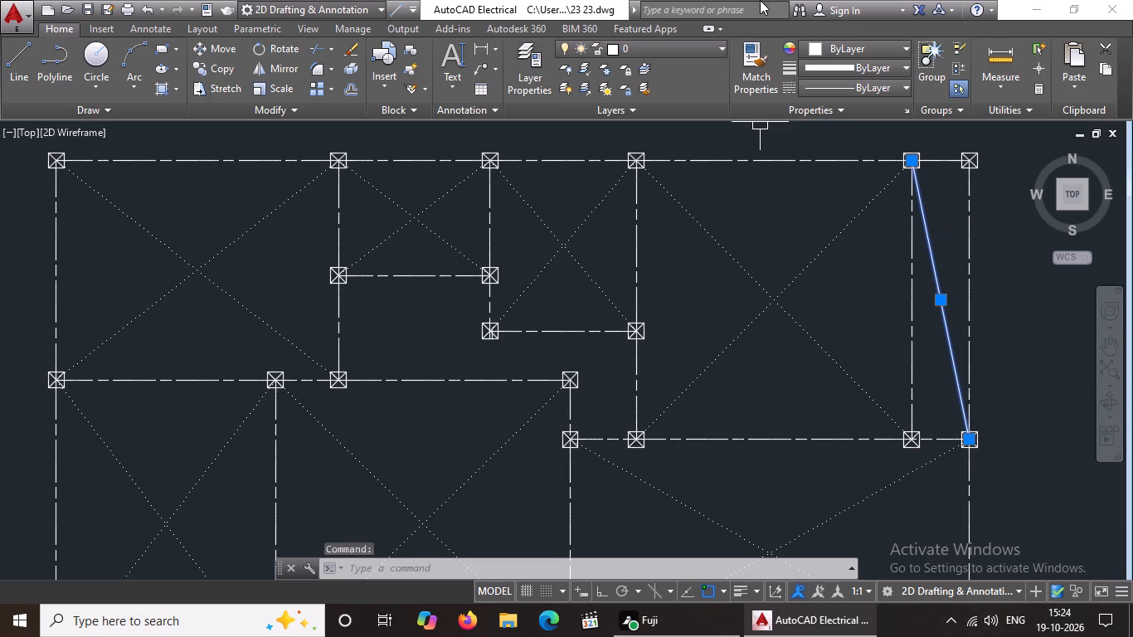
click(868, 86)
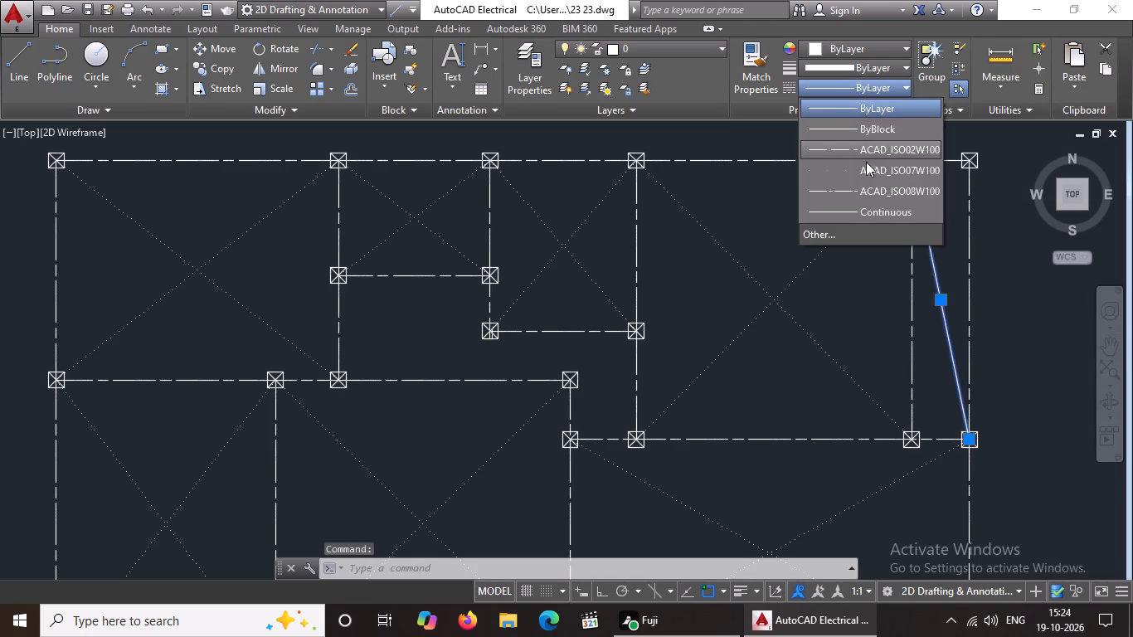
click(866, 165)
Draw the narrow east bay's other diagonal line, from its south-west column centre to its north-east column centre.
click(7, 68)
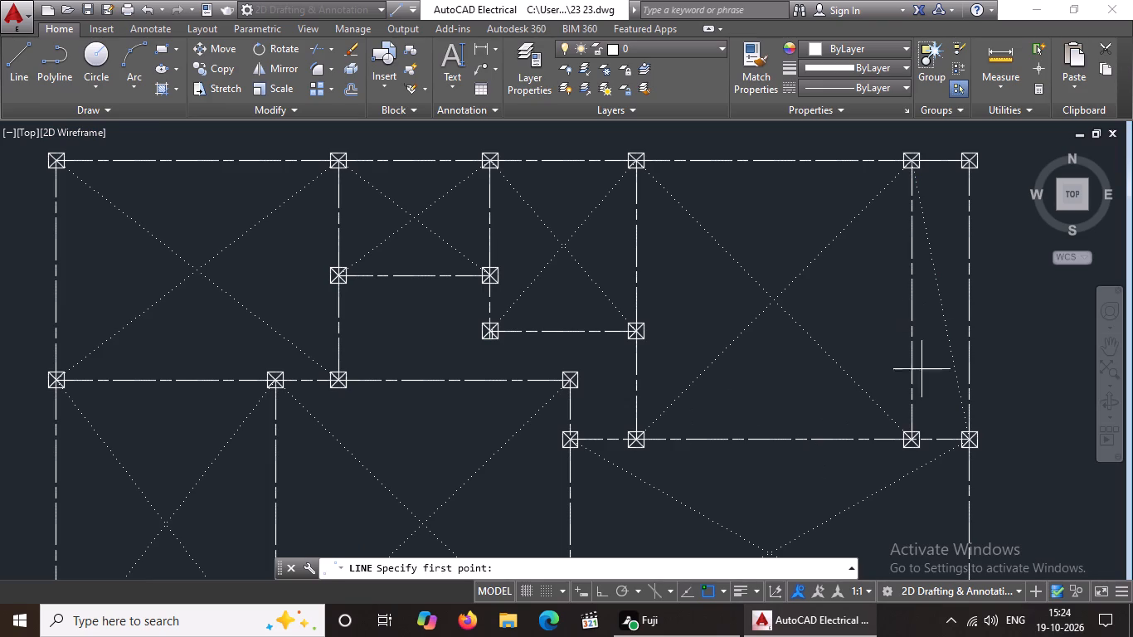
click(25, 57)
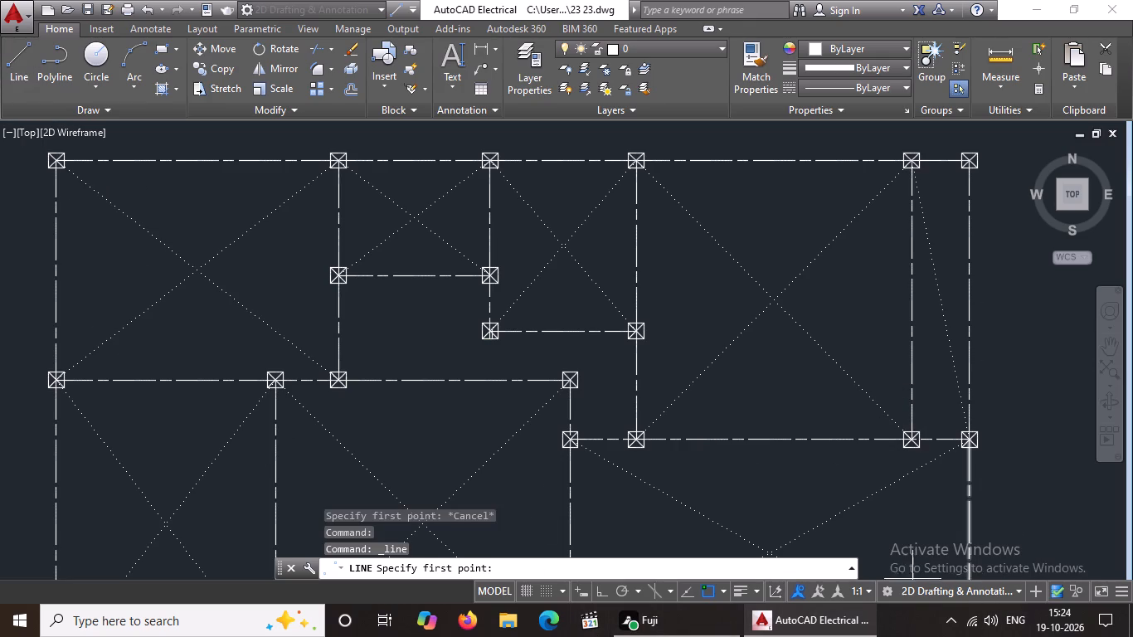
scroll(908, 438, up, 3)
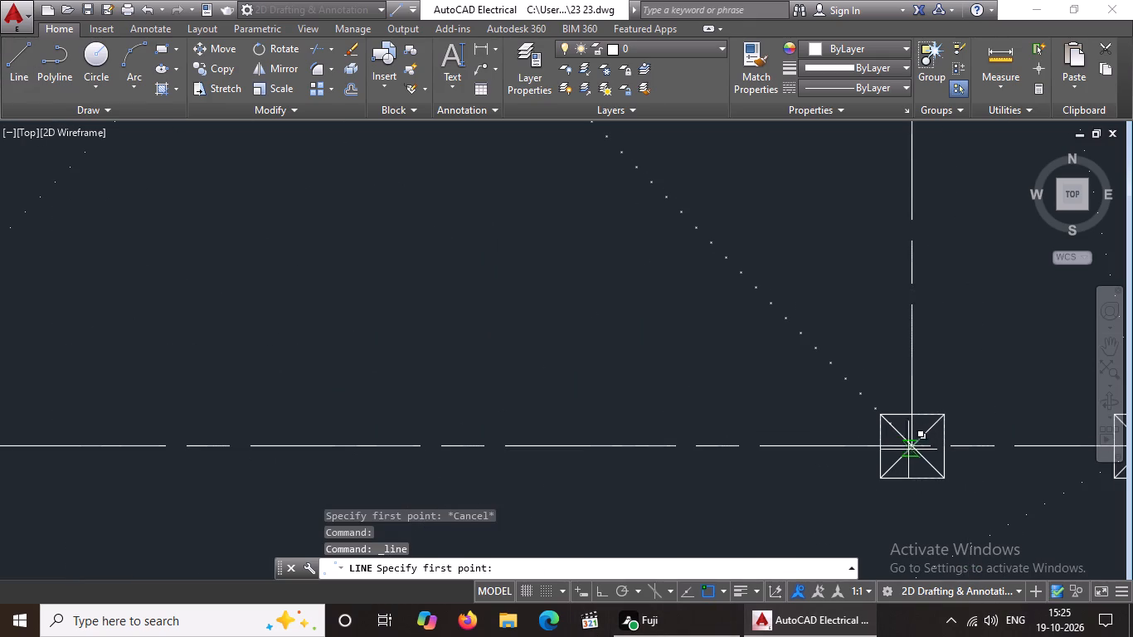
scroll(917, 446, up, 2)
click(902, 445)
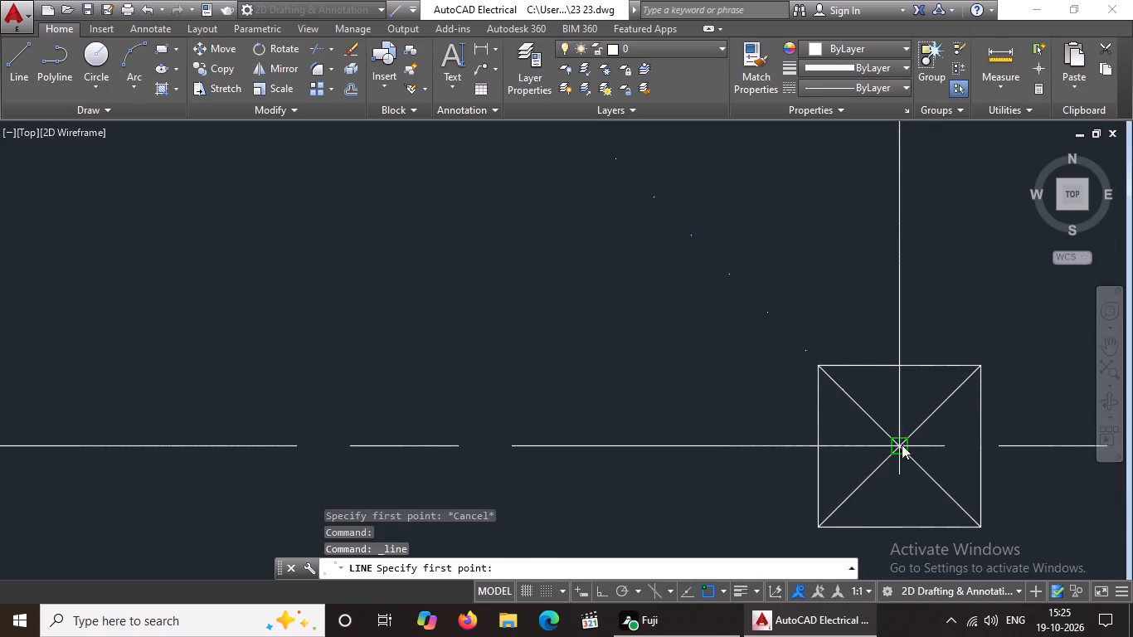
scroll(924, 387, down, 3)
middle_drag(967, 314, 848, 399)
scroll(902, 366, down, 4)
scroll(928, 219, up, 3)
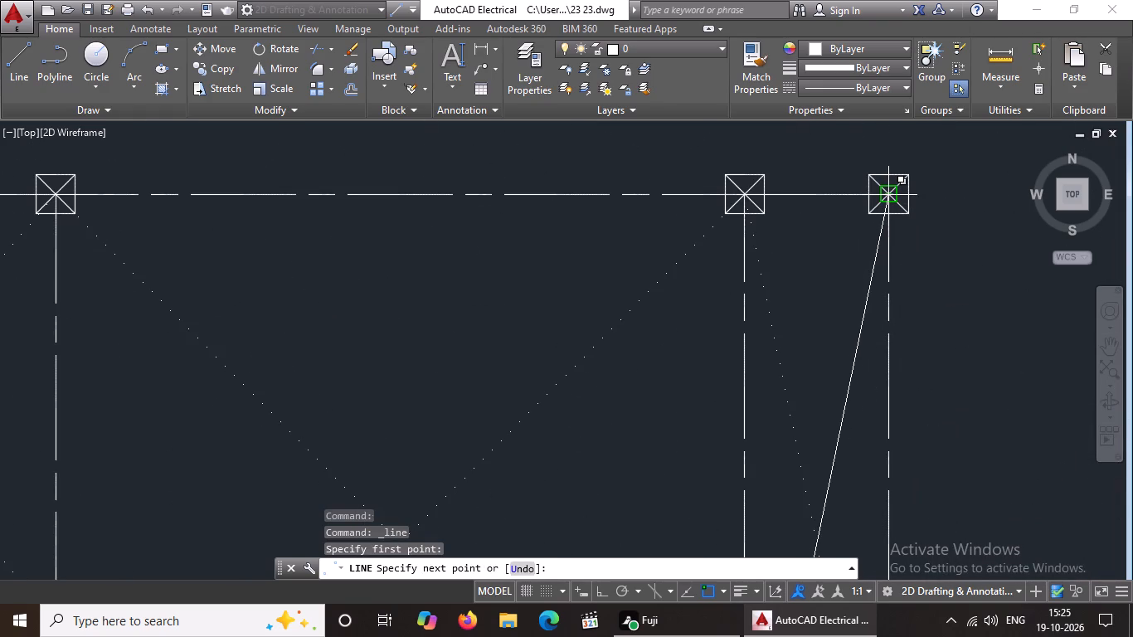
click(889, 199)
scroll(1032, 197, down, 3)
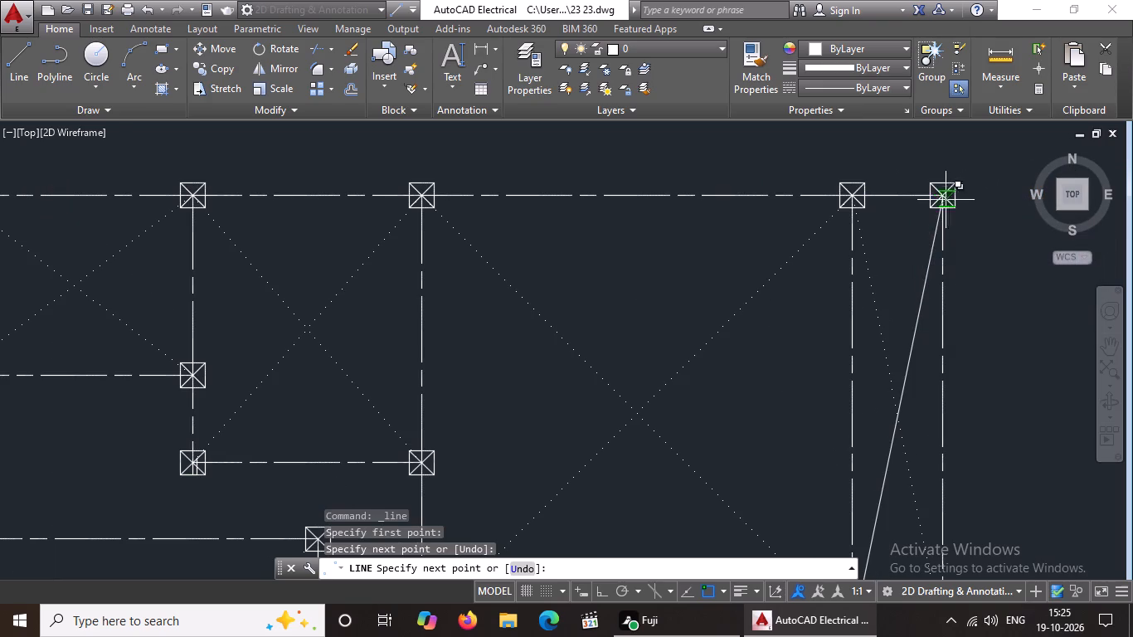
scroll(970, 212, up, 3)
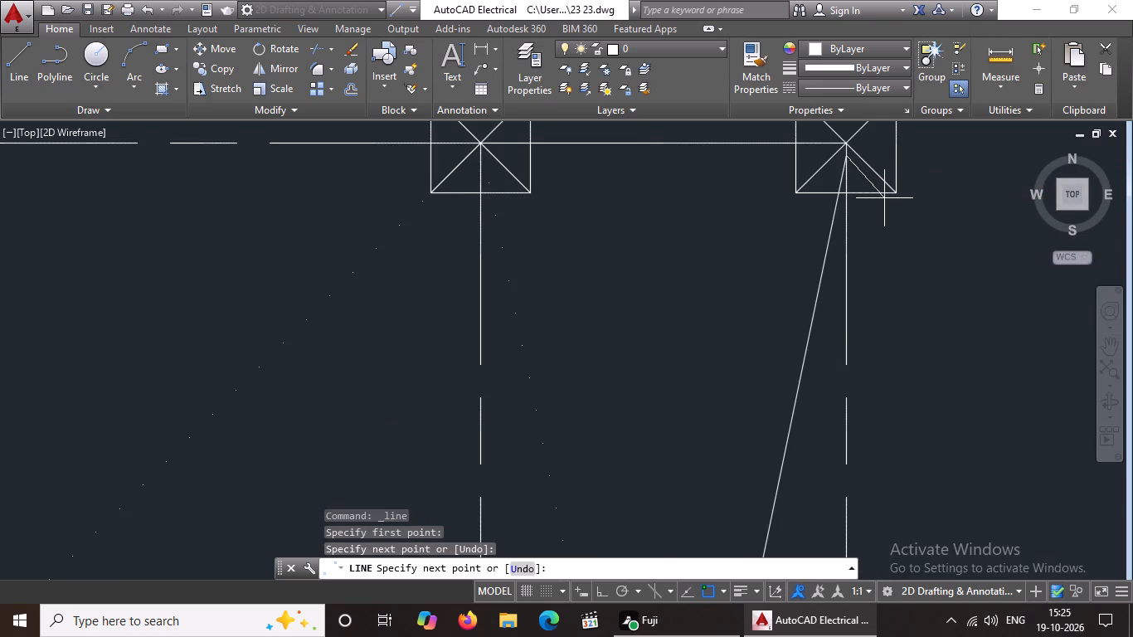
key(ctrl+z)
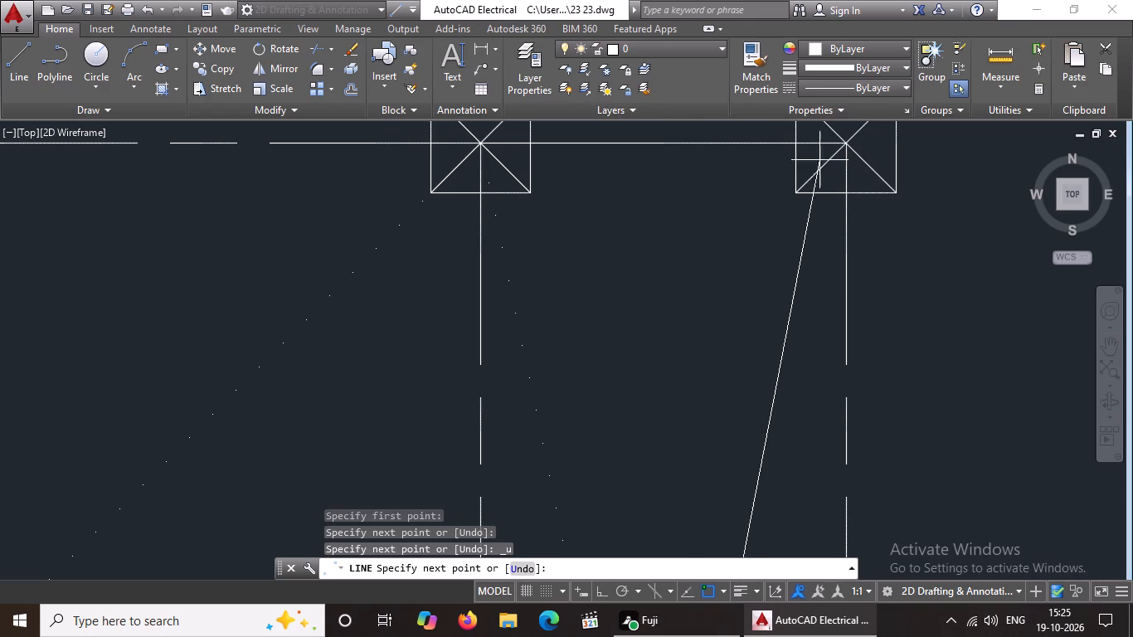
middle_drag(827, 169, 815, 240)
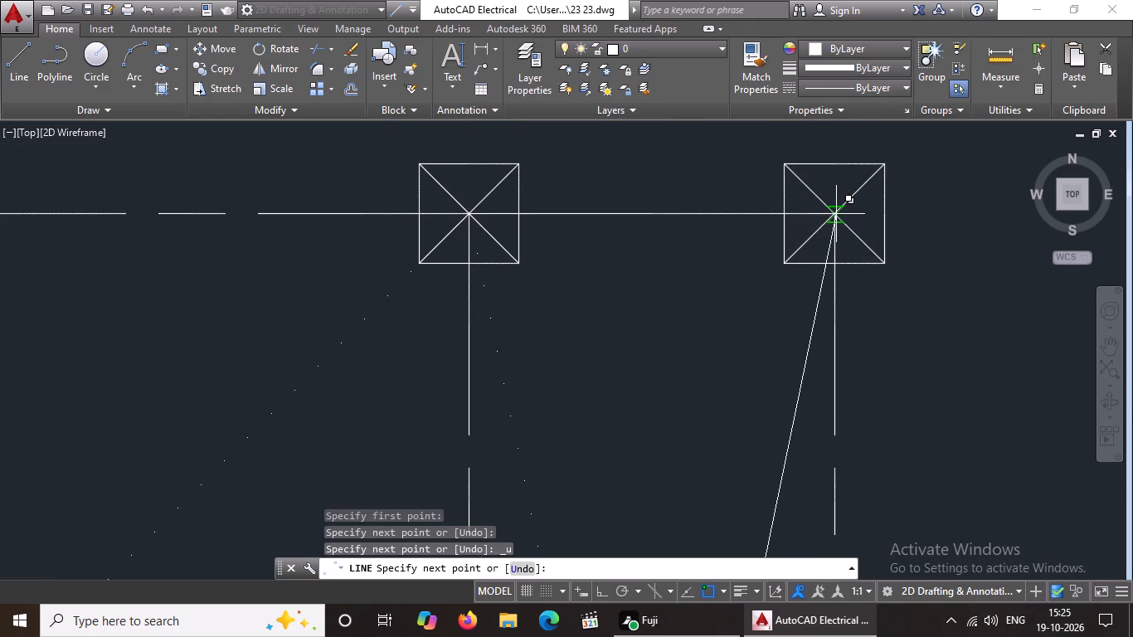
drag(833, 215, 844, 215)
scroll(909, 211, down, 3)
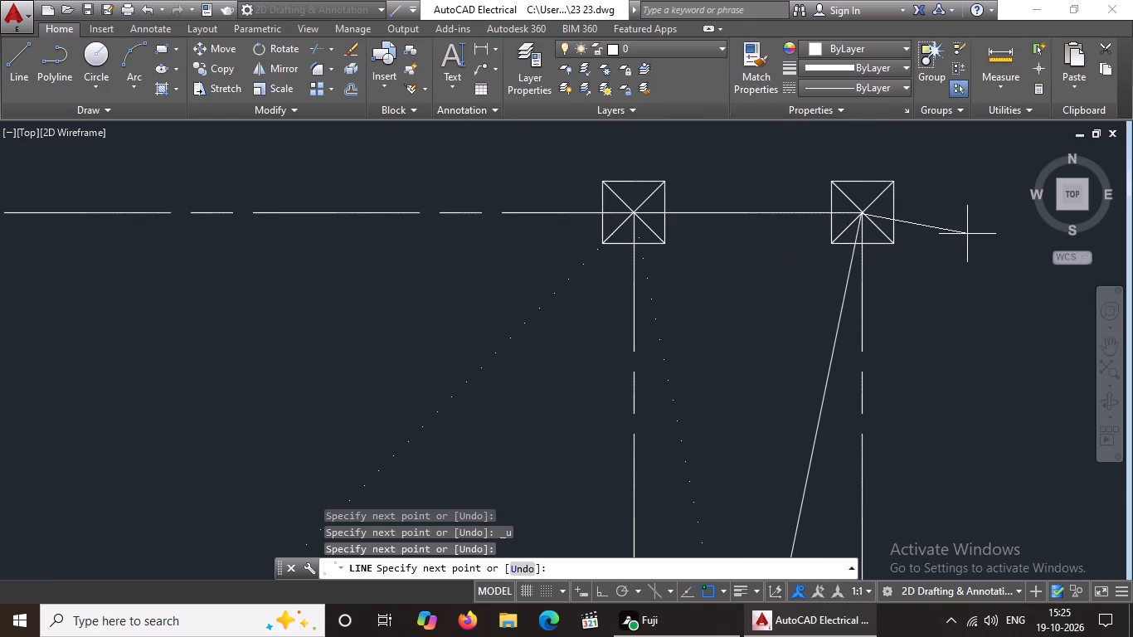
scroll(966, 221, down, 1)
key(Escape)
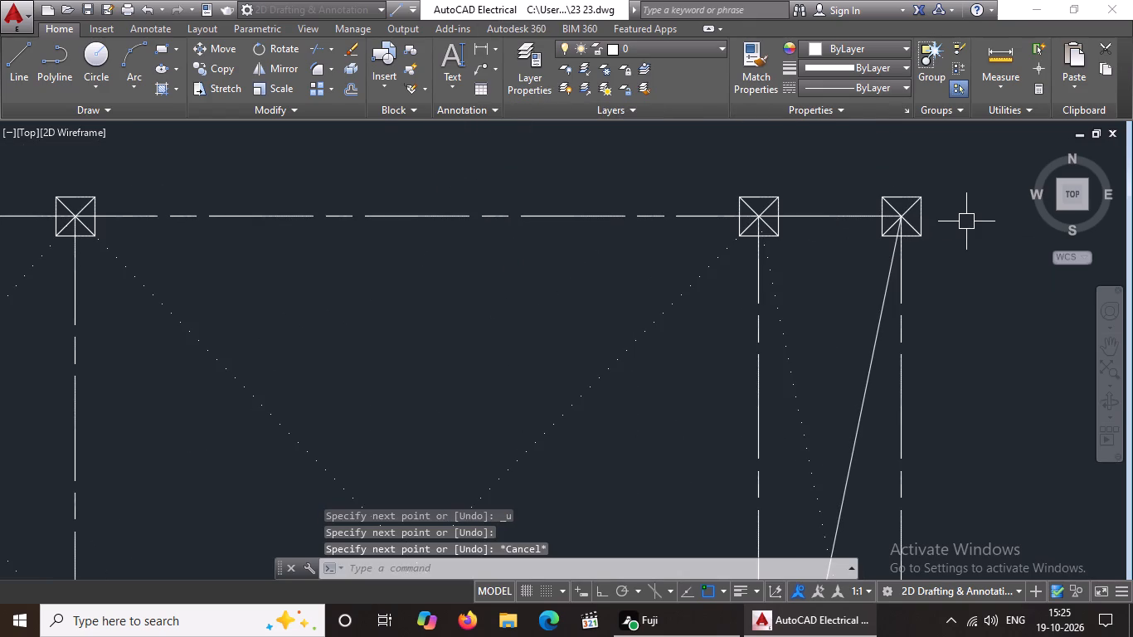
Apply the ACAD_ISO07W100 linetype to the narrow east bay's second diagonal and deselect it.
scroll(965, 221, down, 3)
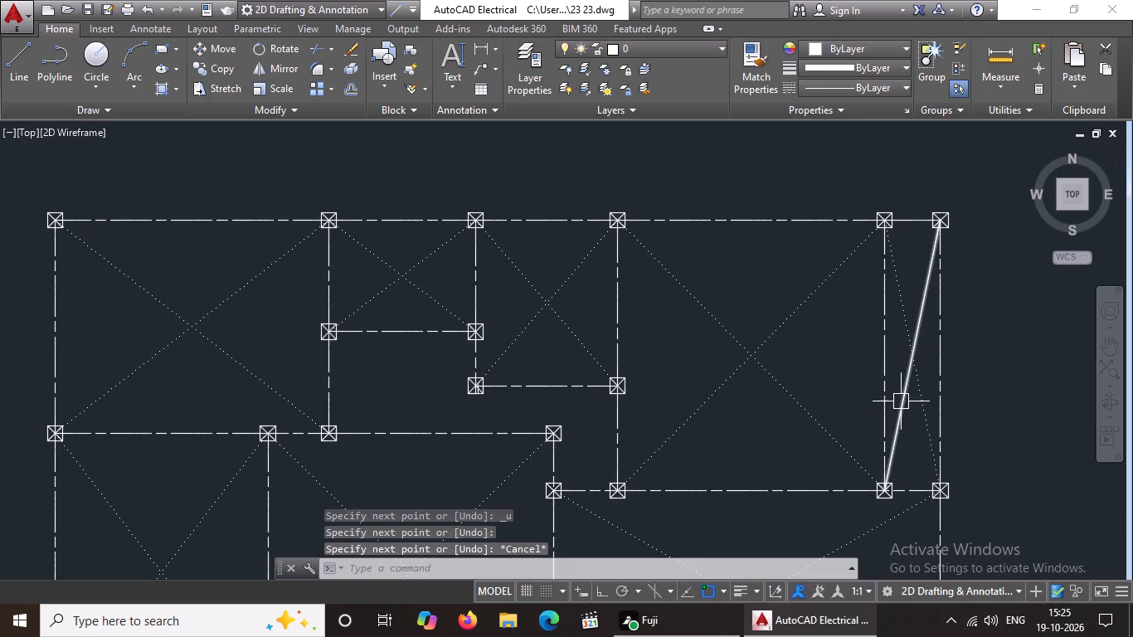
click(902, 401)
click(881, 87)
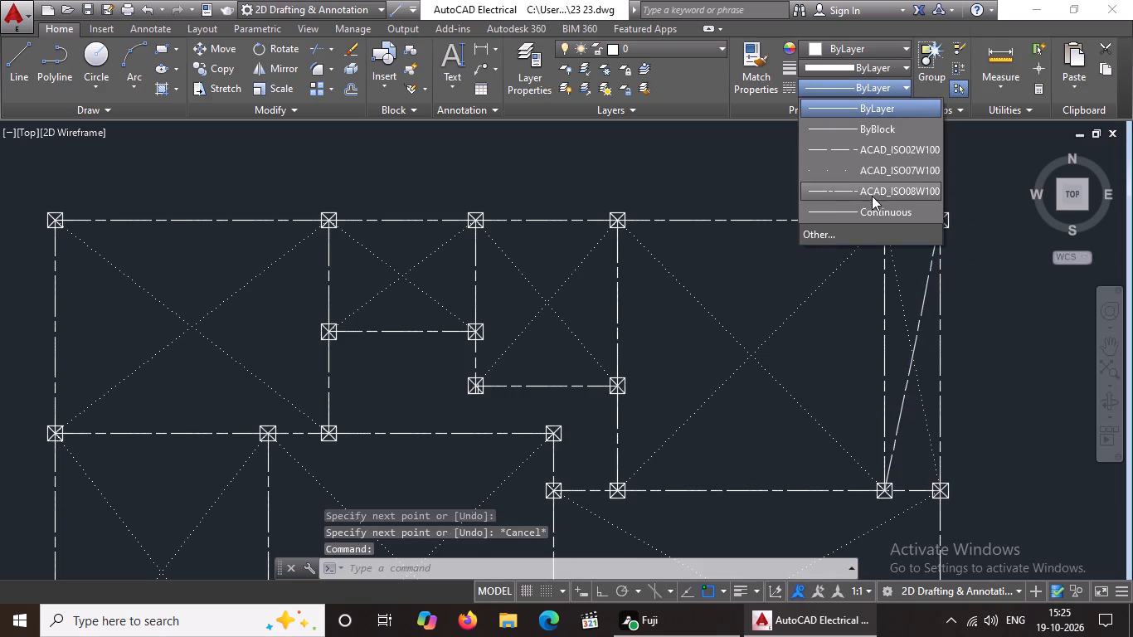
click(873, 171)
scroll(994, 236, down, 3)
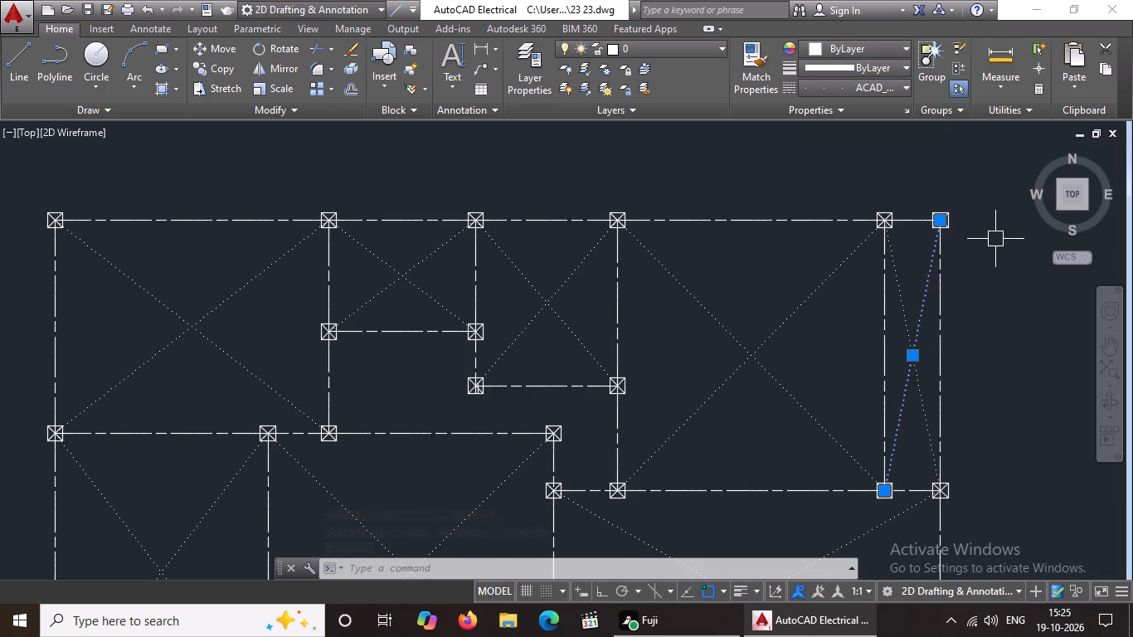
scroll(1005, 234, down, 3)
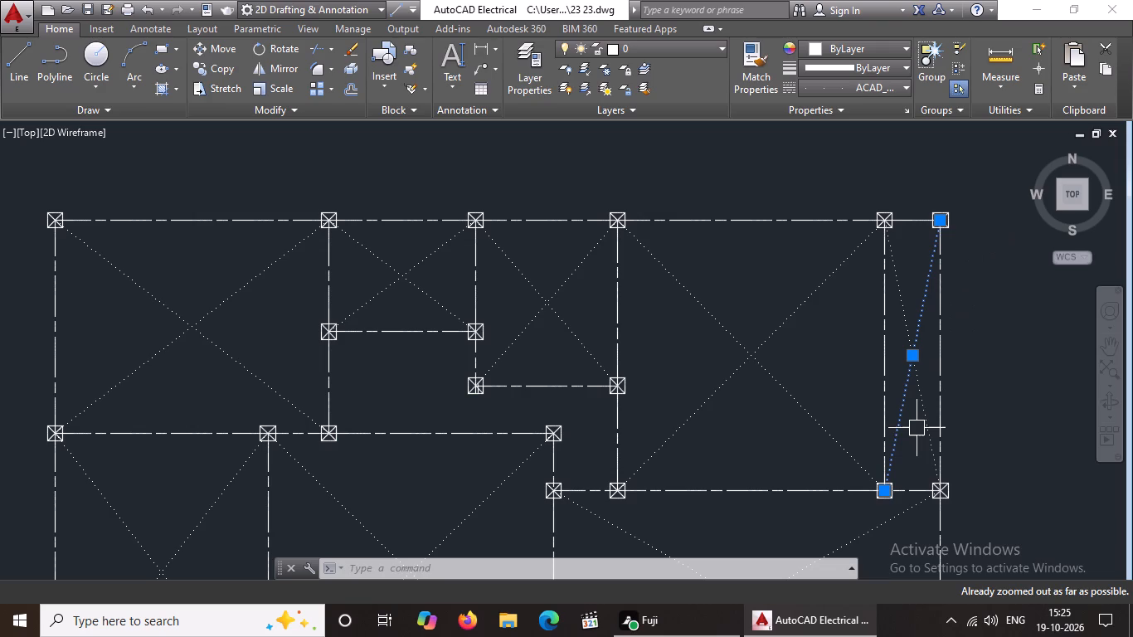
key(Escape)
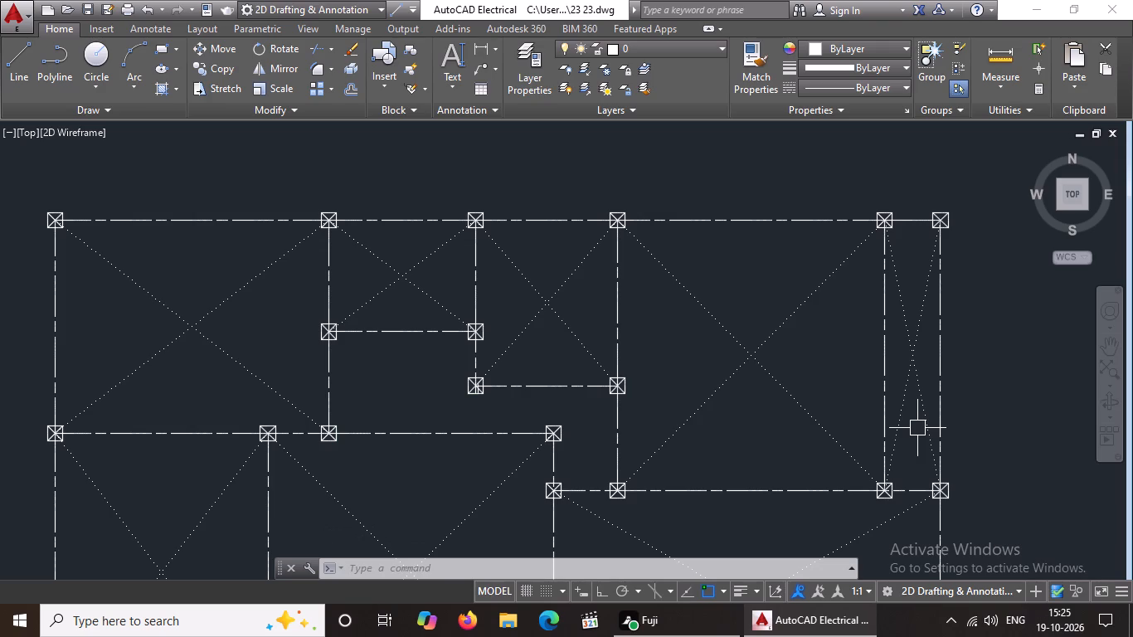
Erase both crossing diagonals inside the column square at the plan's north-west corner.
scroll(913, 406, down, 5)
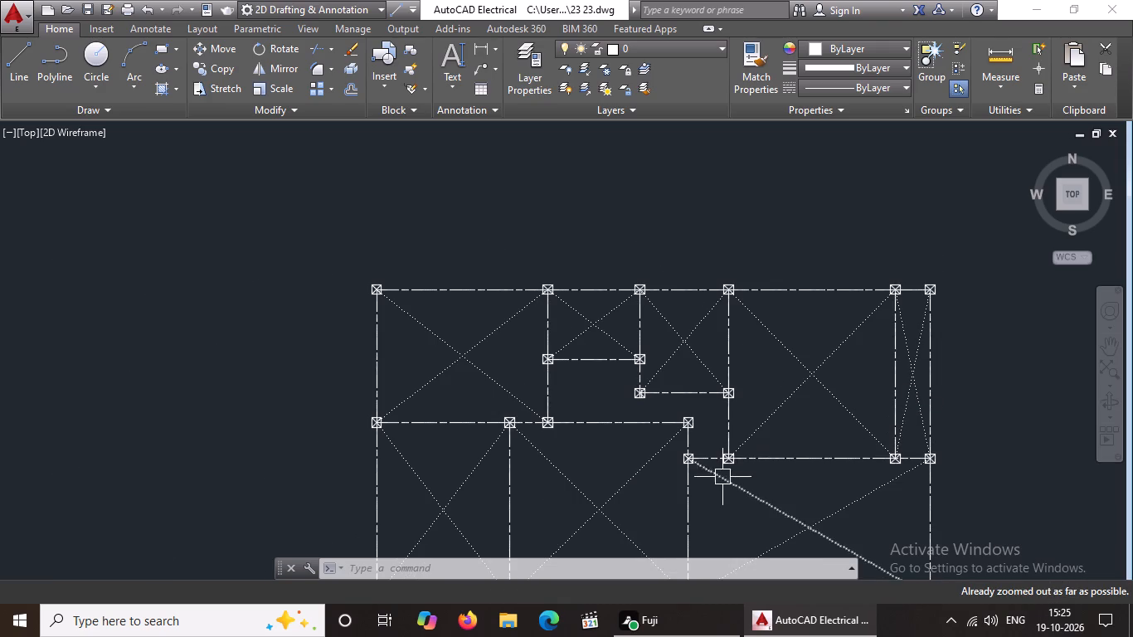
middle_drag(738, 469, 746, 331)
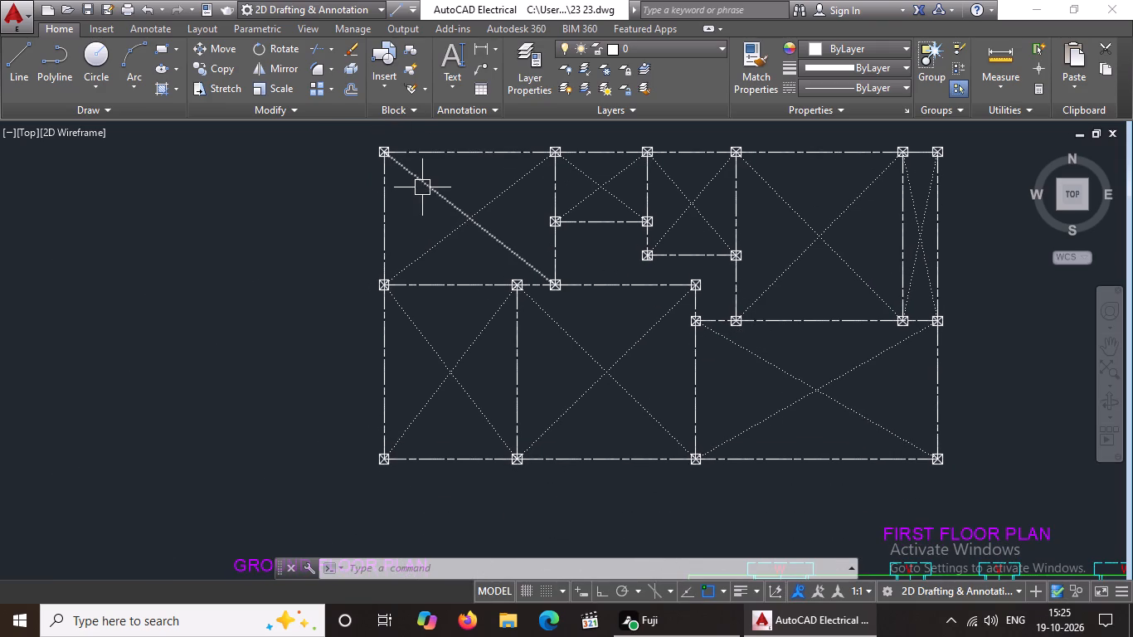
middle_drag(427, 206, 435, 296)
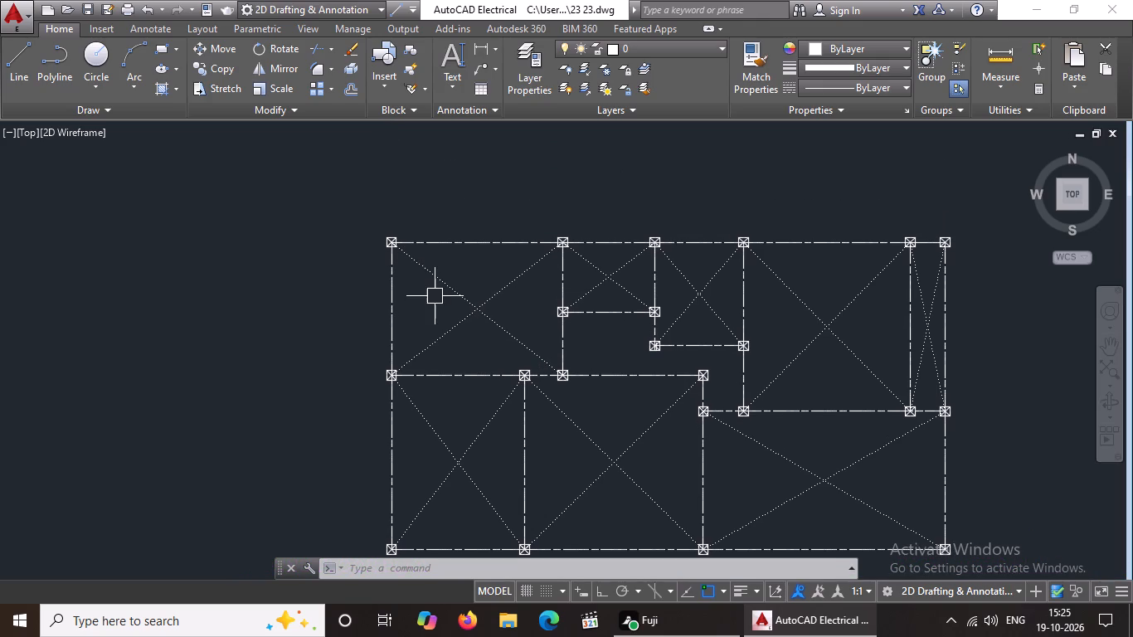
scroll(401, 247, up, 2)
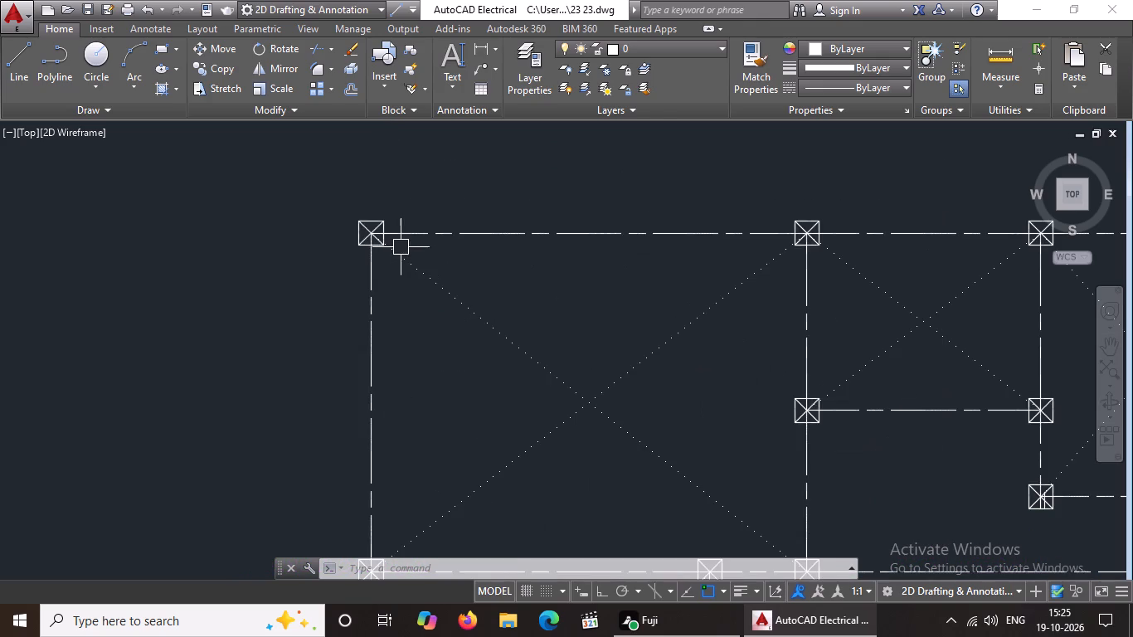
scroll(366, 227, up, 3)
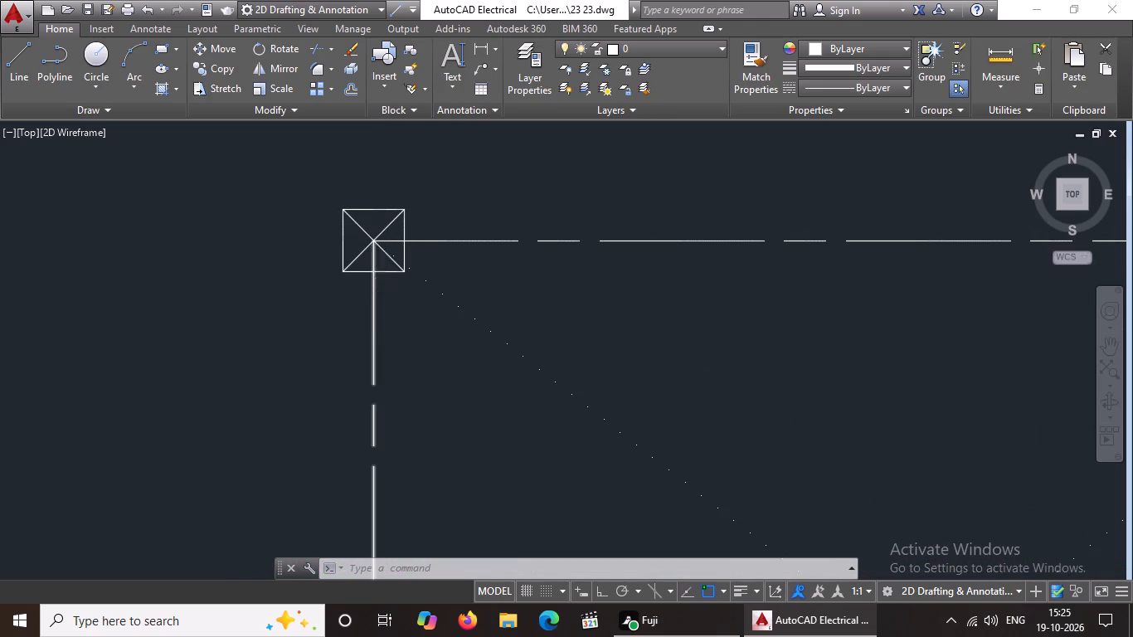
scroll(374, 280, up, 1)
scroll(391, 303, down, 2)
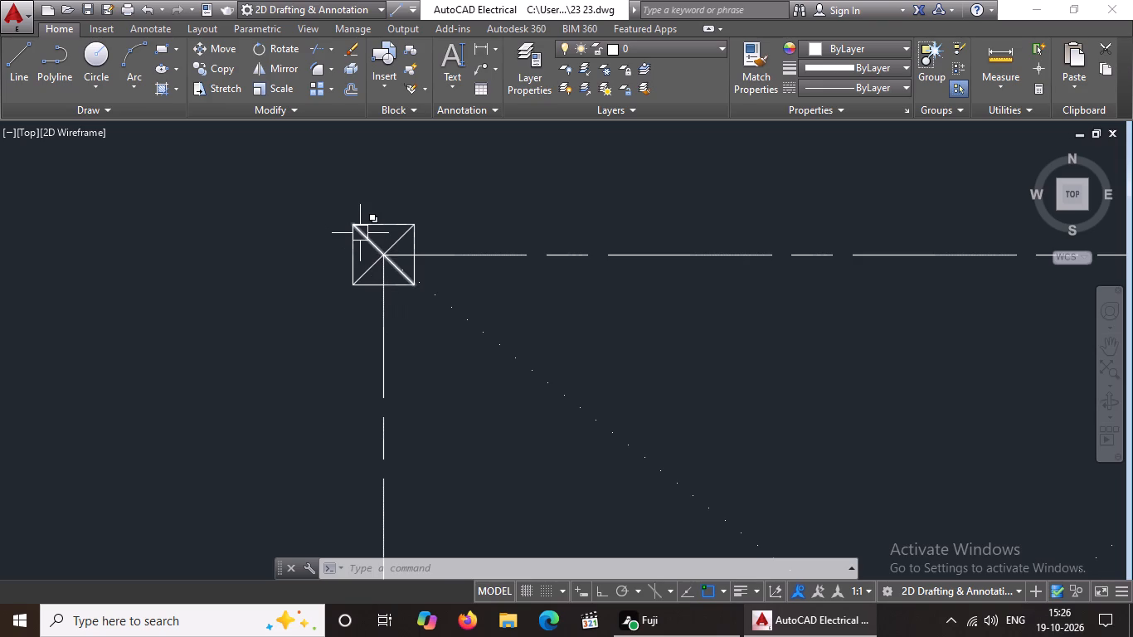
scroll(369, 235, up, 3)
click(362, 255)
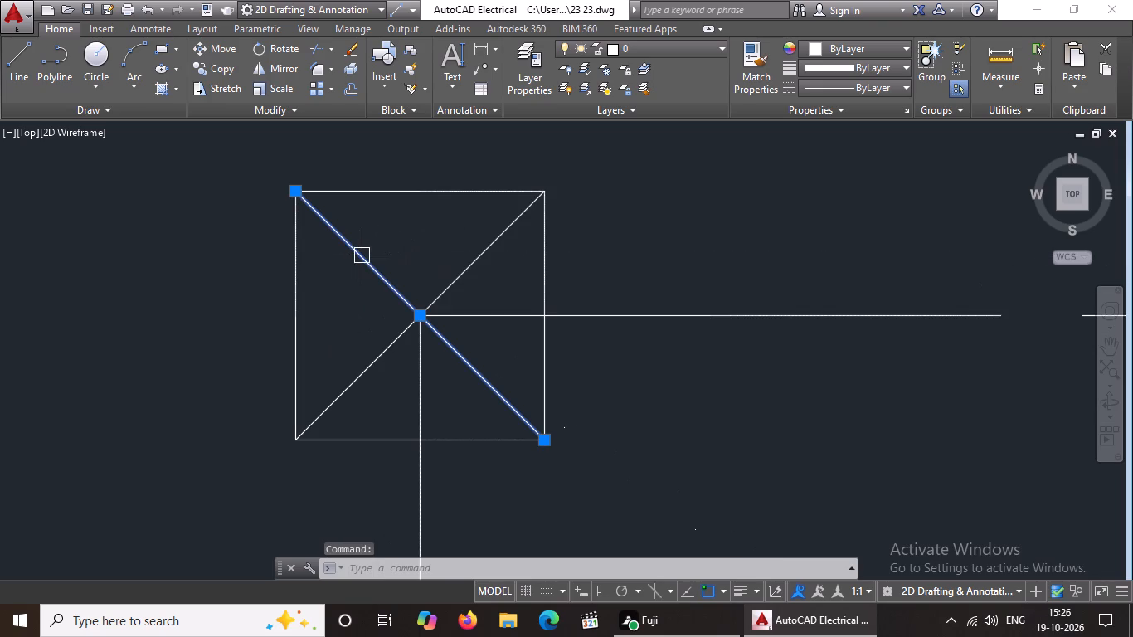
key(Delete)
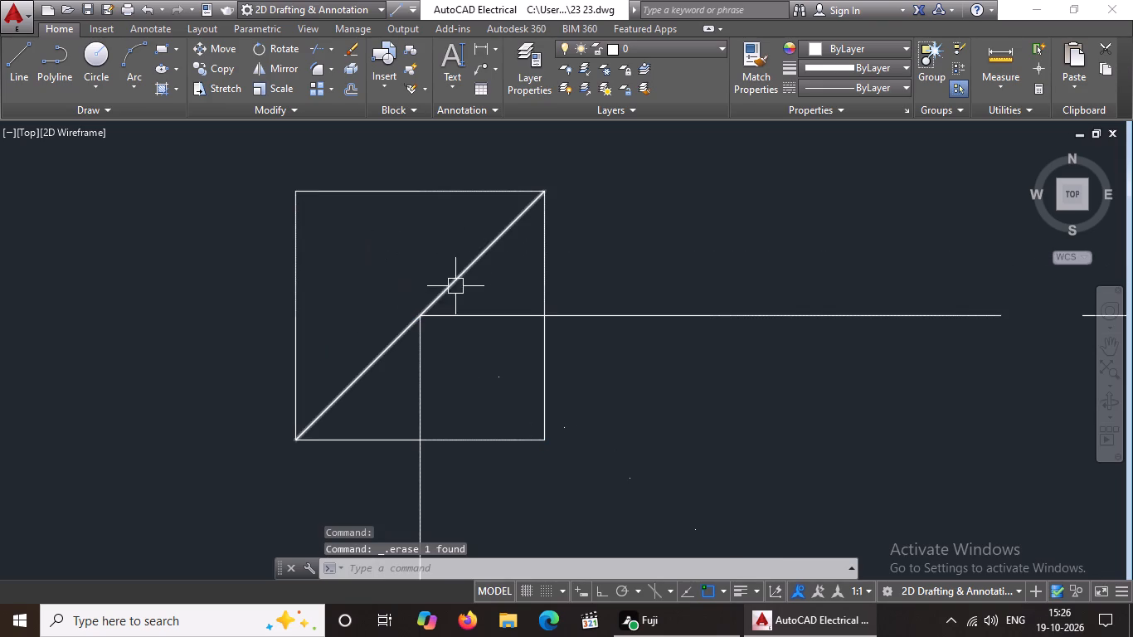
click(456, 285)
key(Delete)
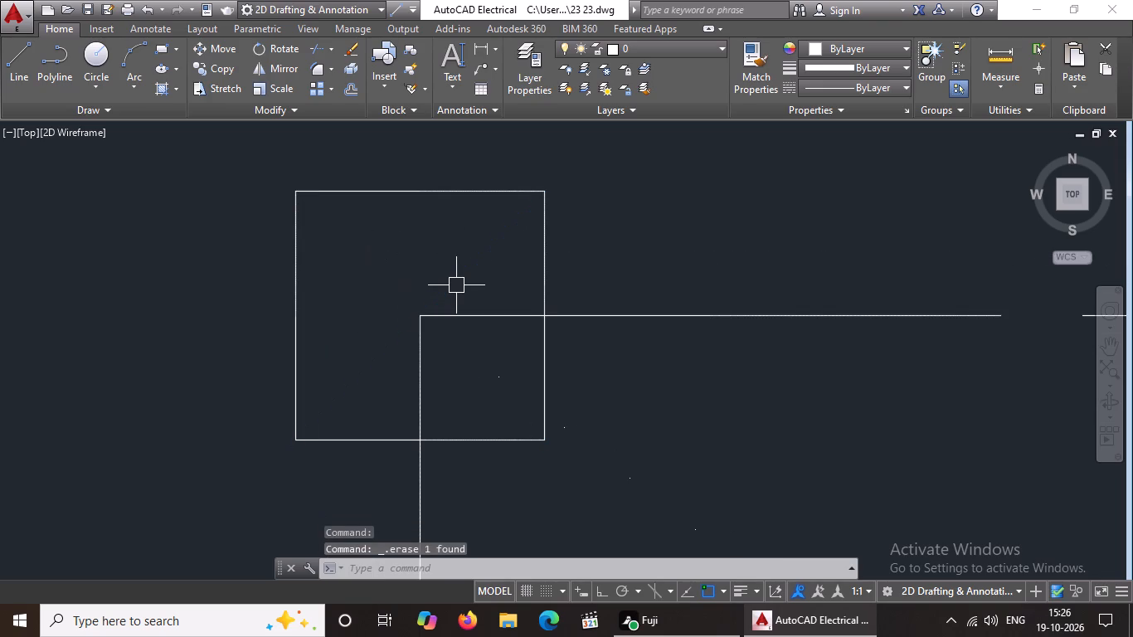
Trim the two centrelines and the dotted room diagonal back to the edges of the north-west corner column square.
text(TR)
key(Return)
key(Return)
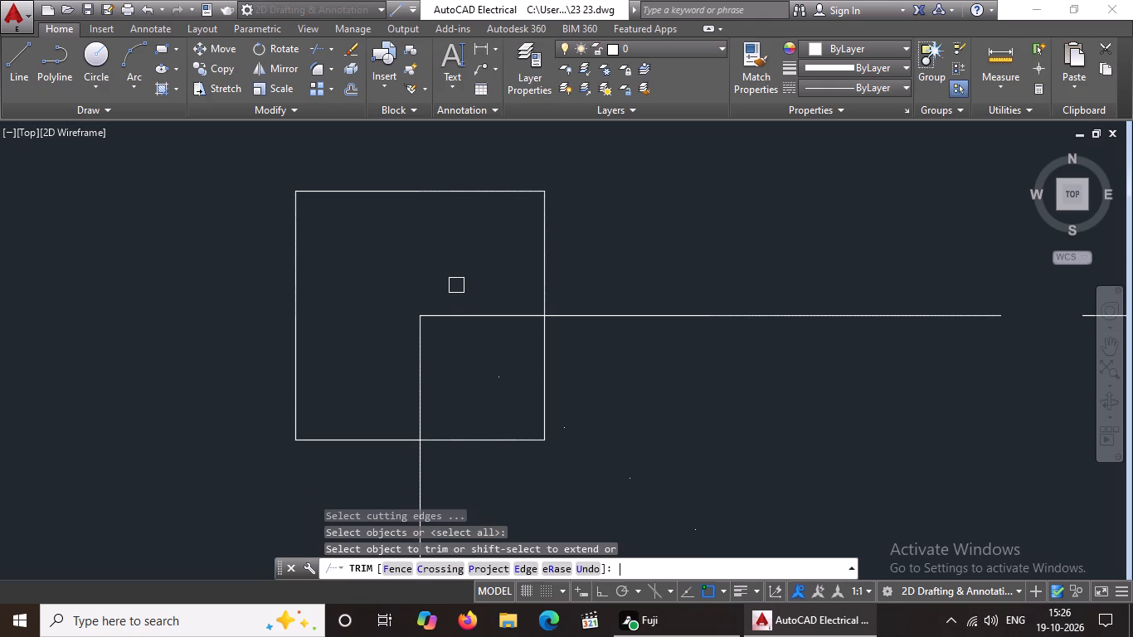
drag(476, 316, 470, 328)
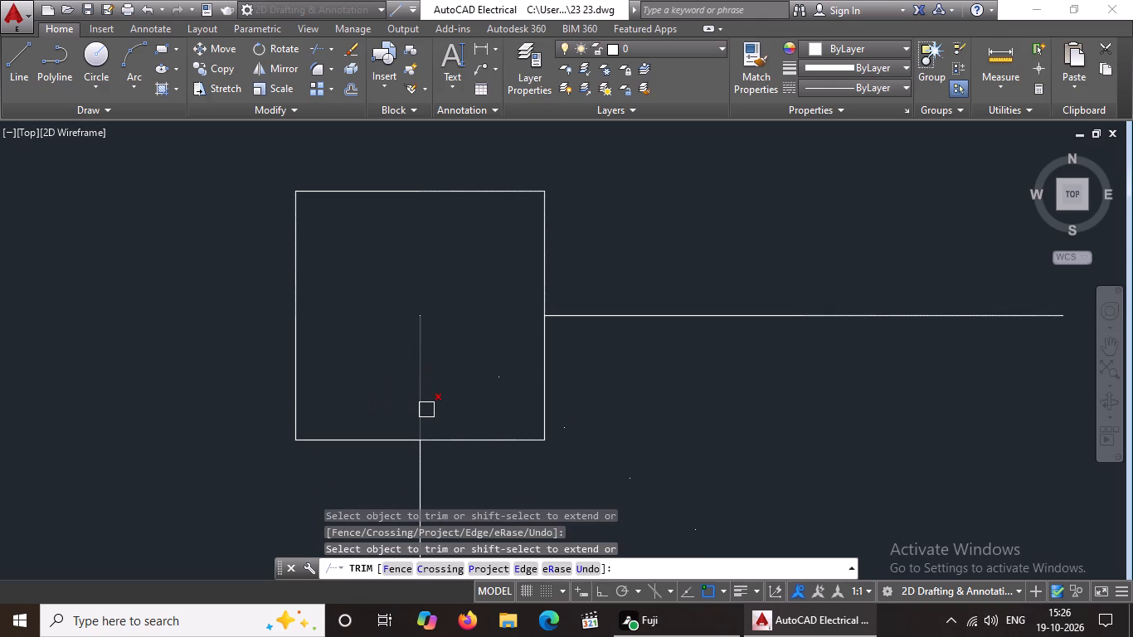
click(426, 411)
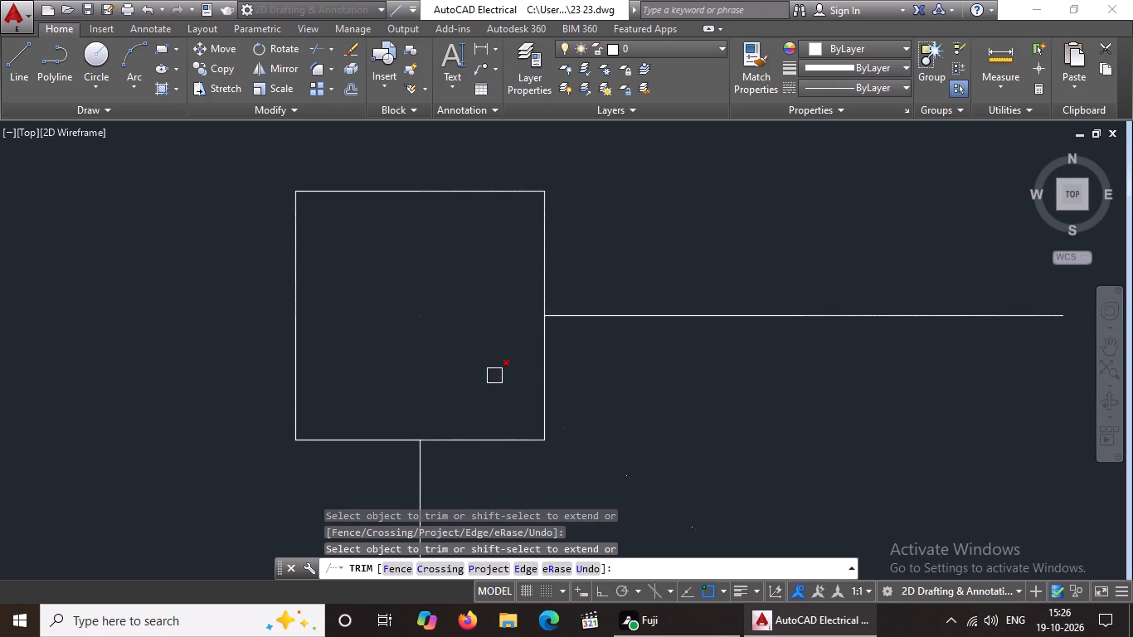
click(495, 376)
Trim the centrelines and dotted diagonals inside the second column square from the west on the north edge.
scroll(520, 367, down, 5)
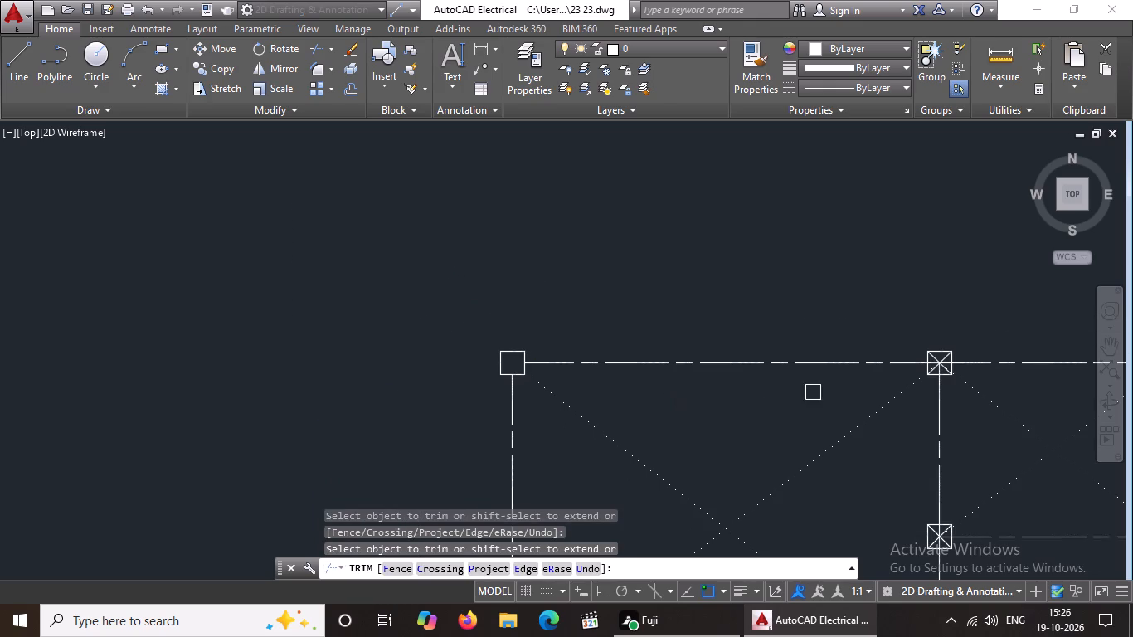
scroll(990, 357, up, 3)
scroll(766, 430, up, 2)
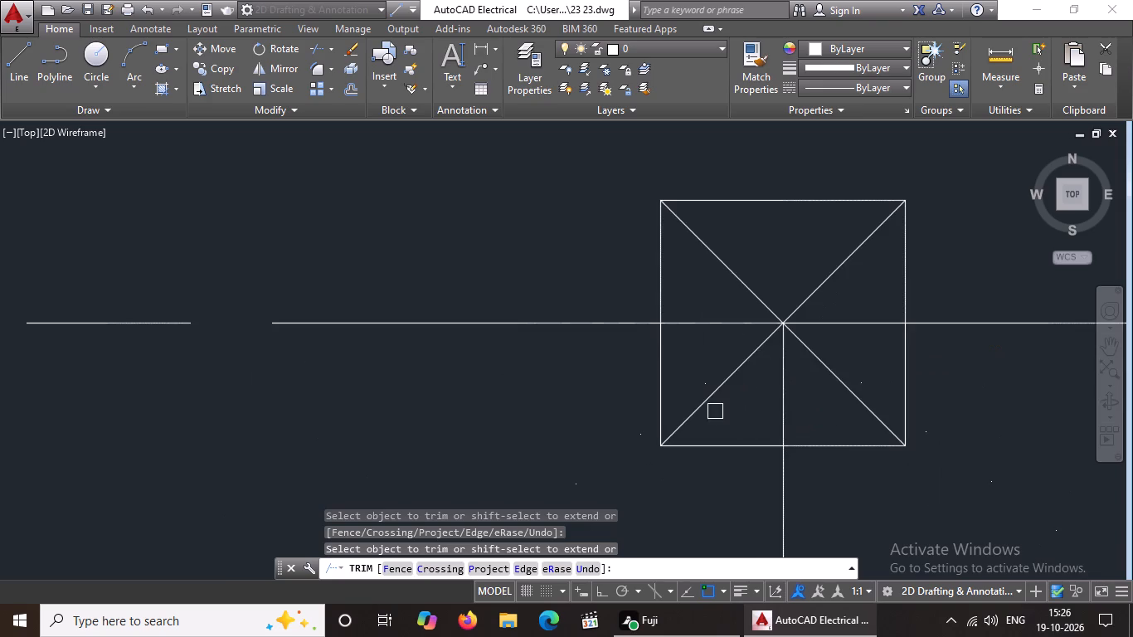
click(708, 383)
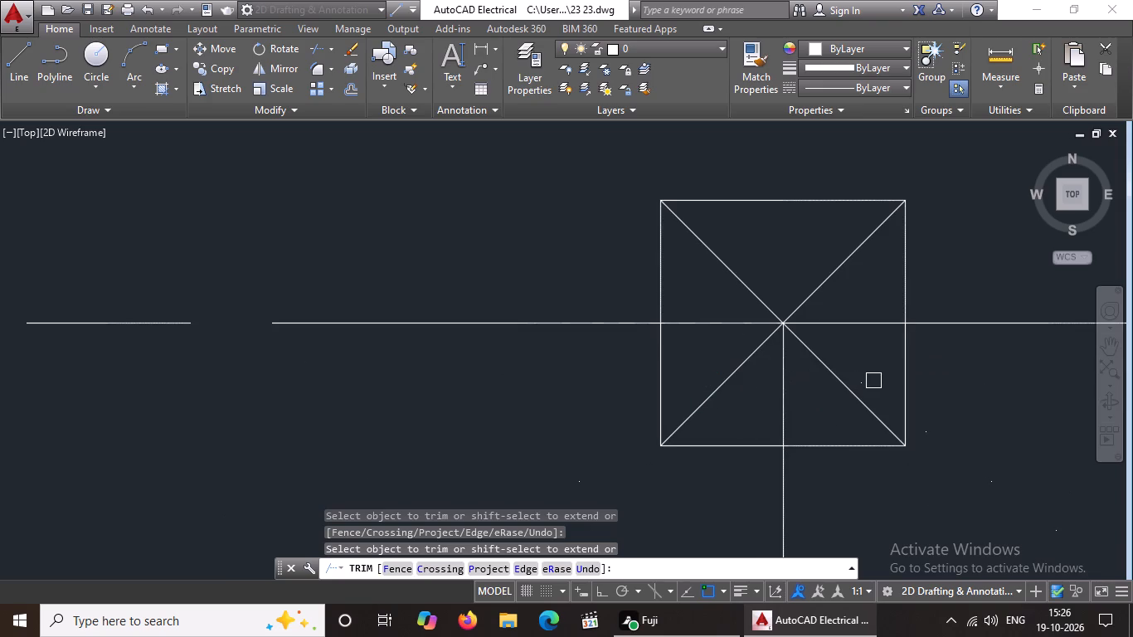
click(867, 380)
click(776, 399)
click(703, 321)
click(858, 326)
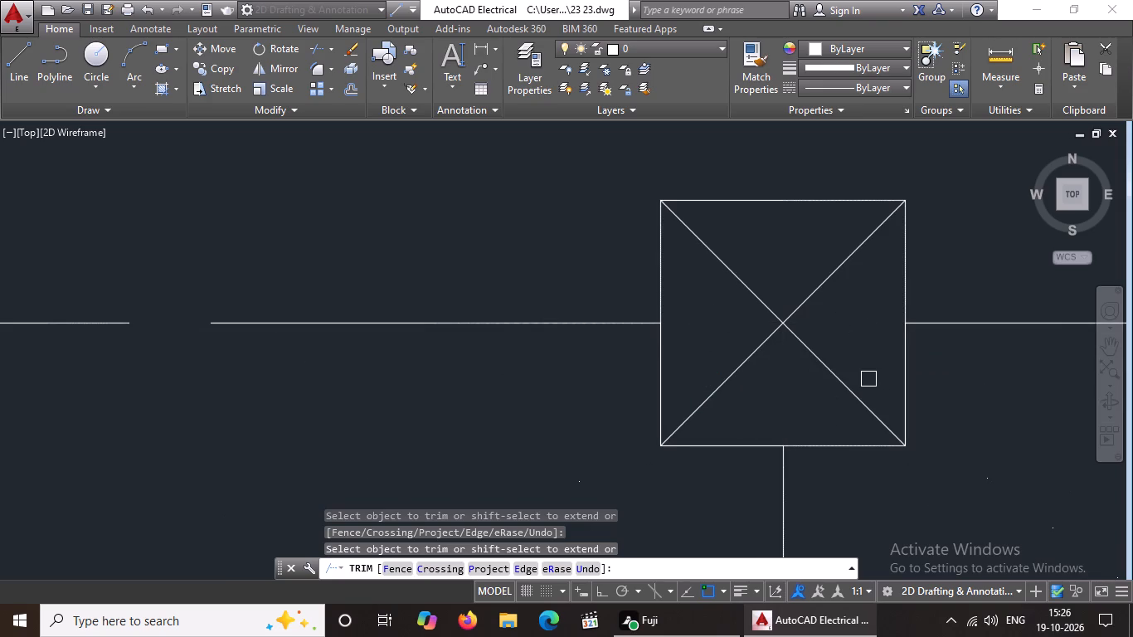
key(Escape)
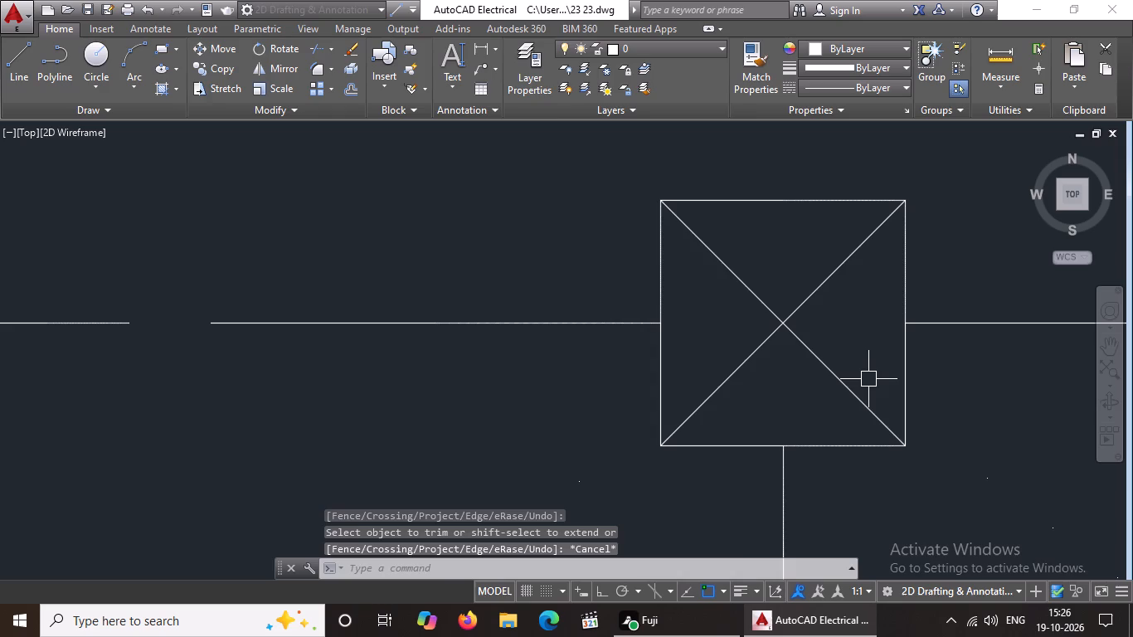
Erase both crossing diagonals inside the second column square from the west on the north edge.
click(845, 382)
key(Delete)
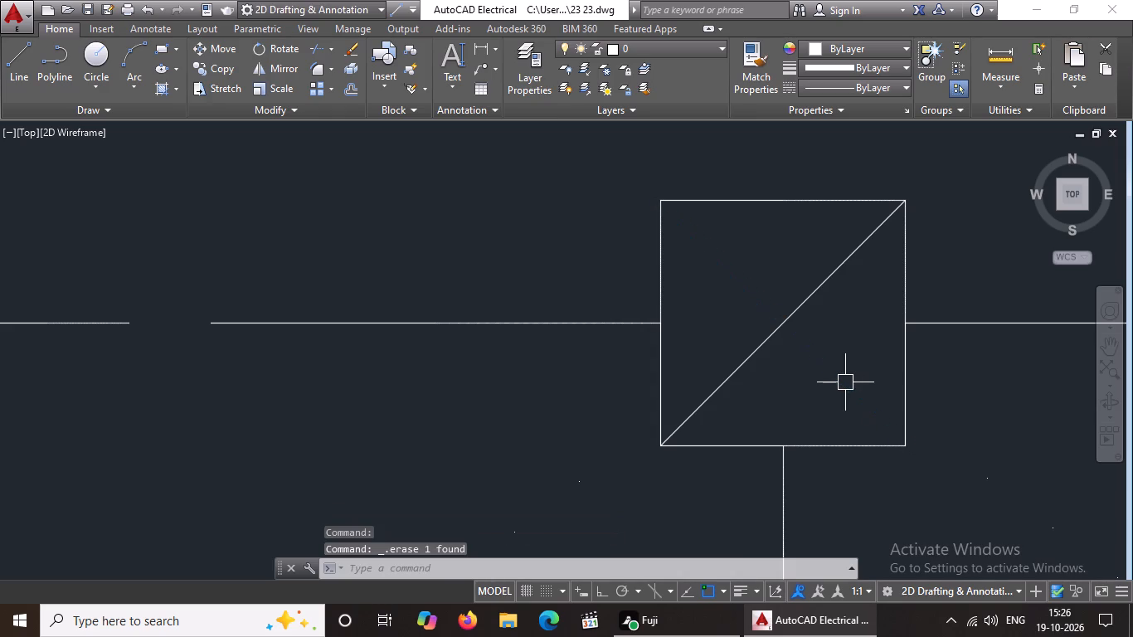
click(796, 308)
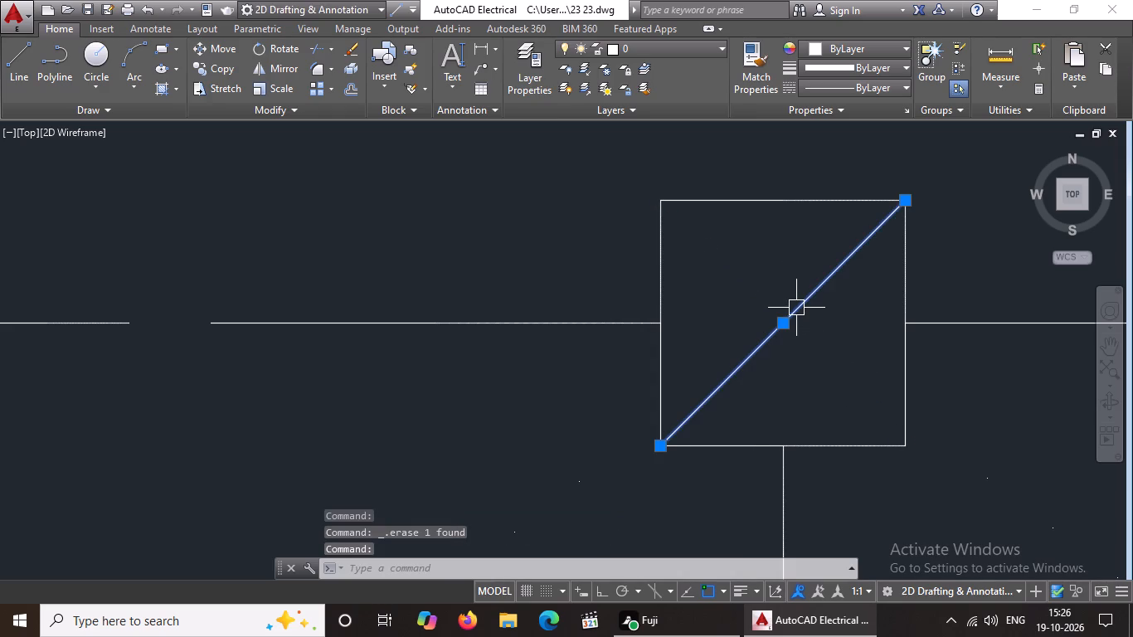
key(Delete)
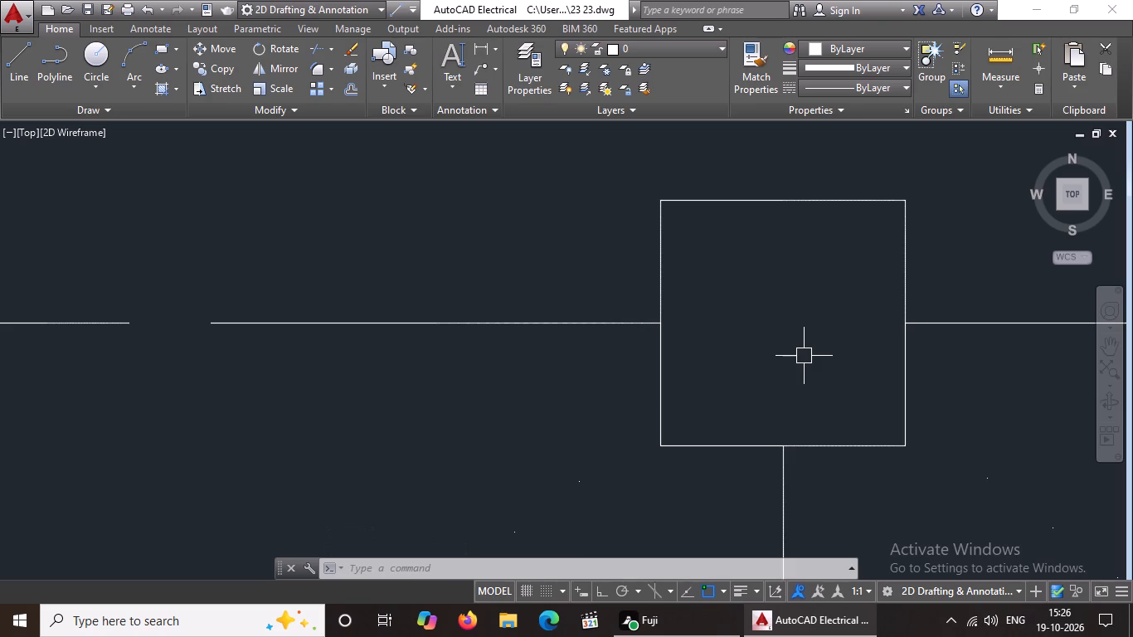
Erase both crossing diagonals inside the third column square from the west on the north edge.
scroll(653, 298, down, 6)
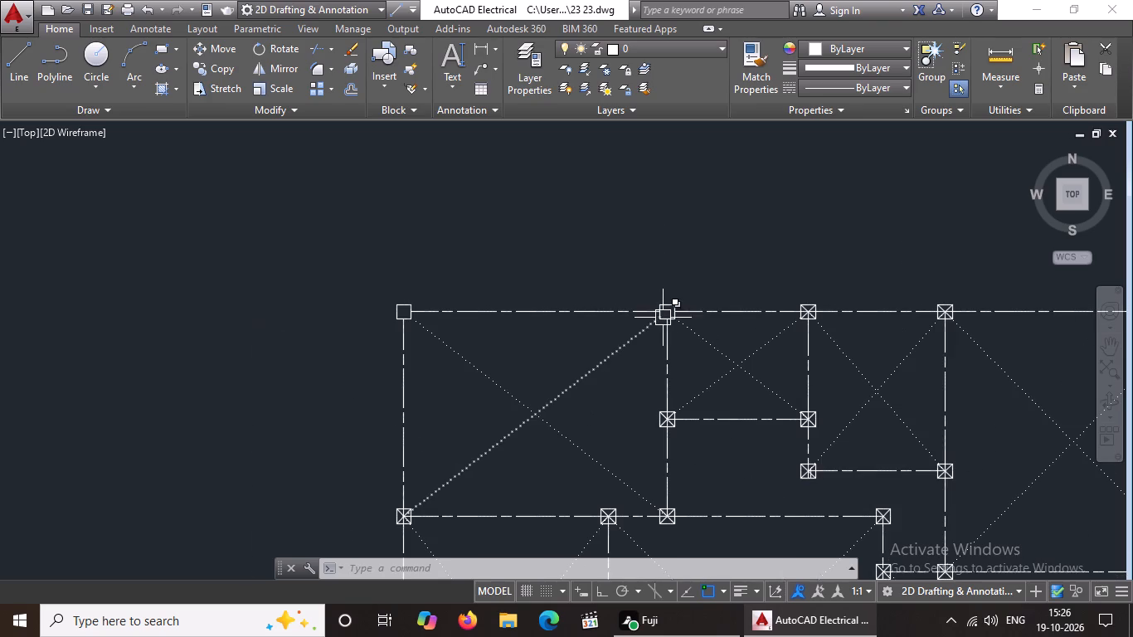
scroll(664, 319, down, 1)
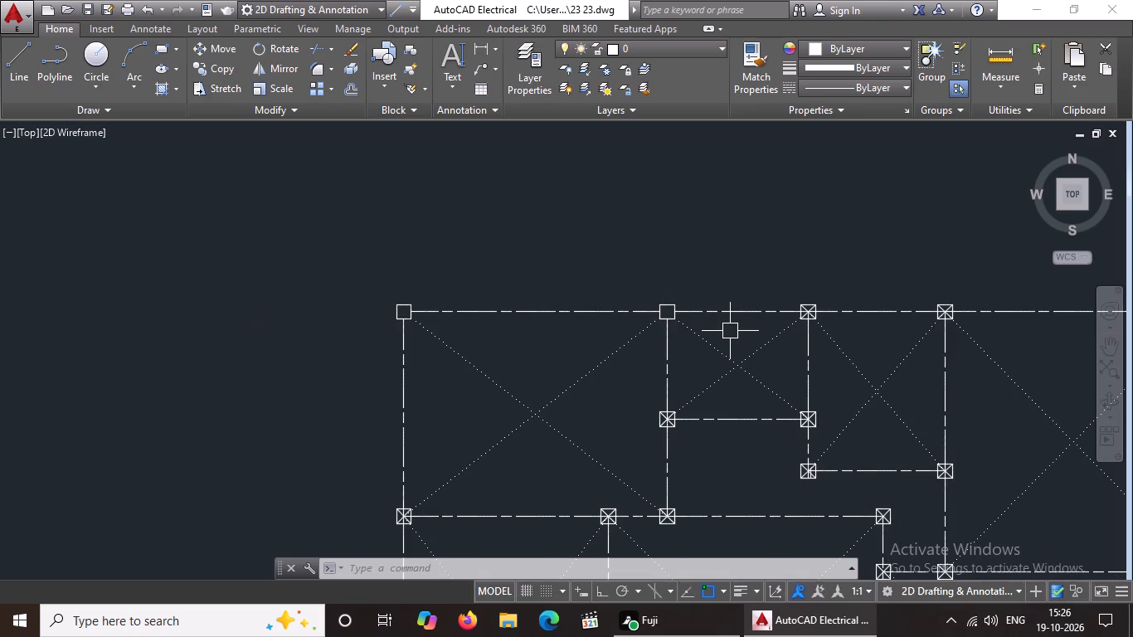
scroll(821, 314, up, 5)
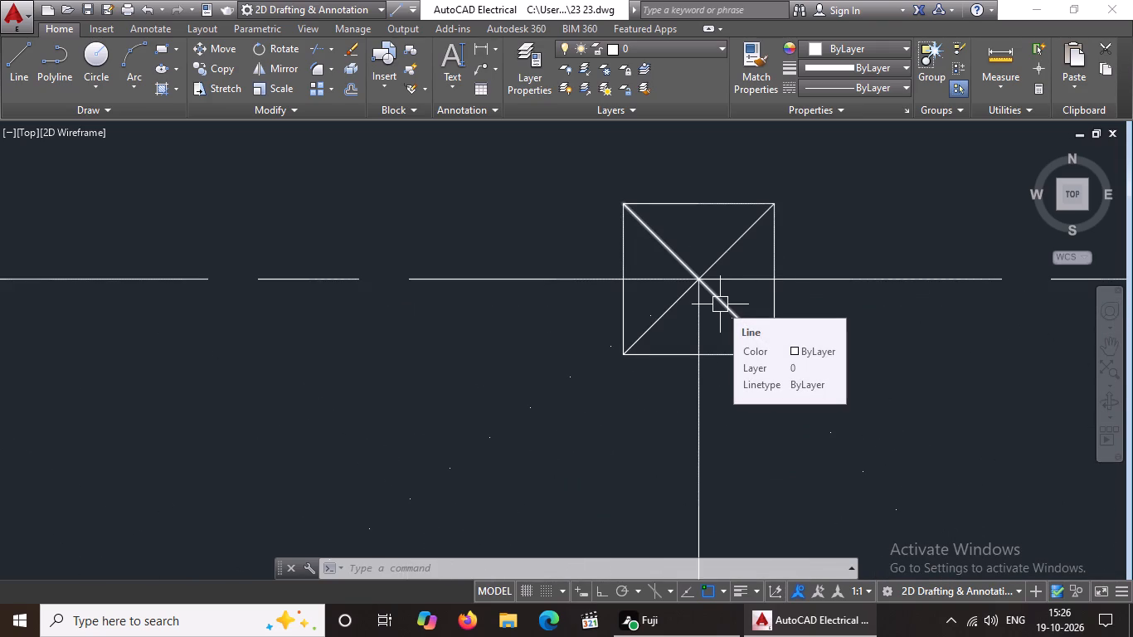
click(682, 258)
key(Delete)
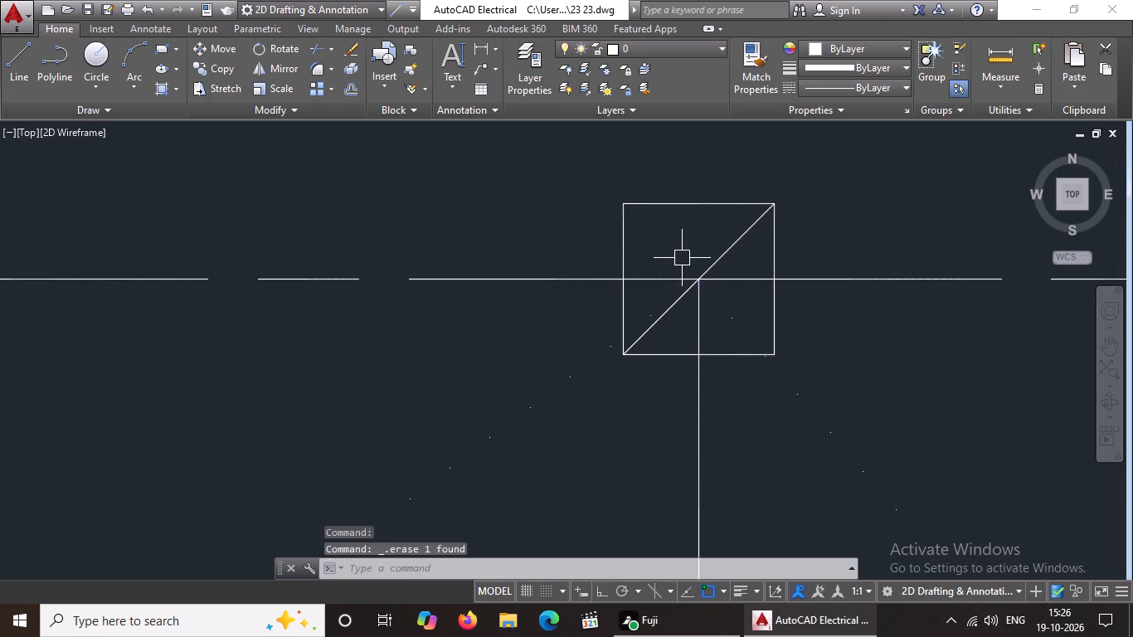
click(751, 231)
key(Delete)
Trim the centrelines and both dotted room diagonals back to the edges of the third north-edge column square from the west.
text(TR)
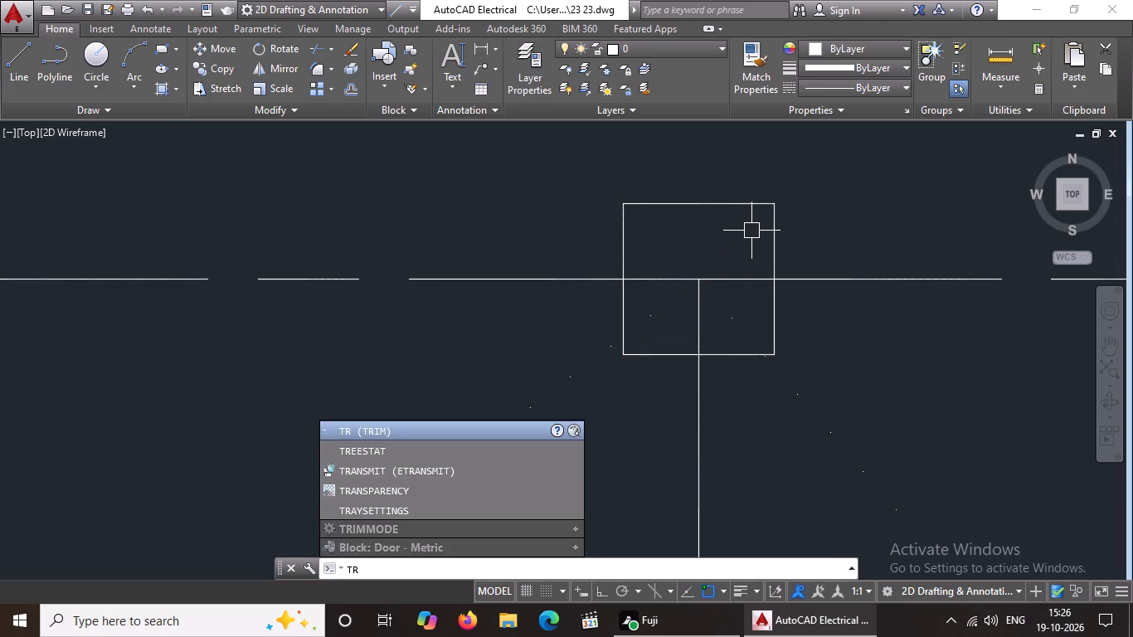
key(Return)
key(Return)
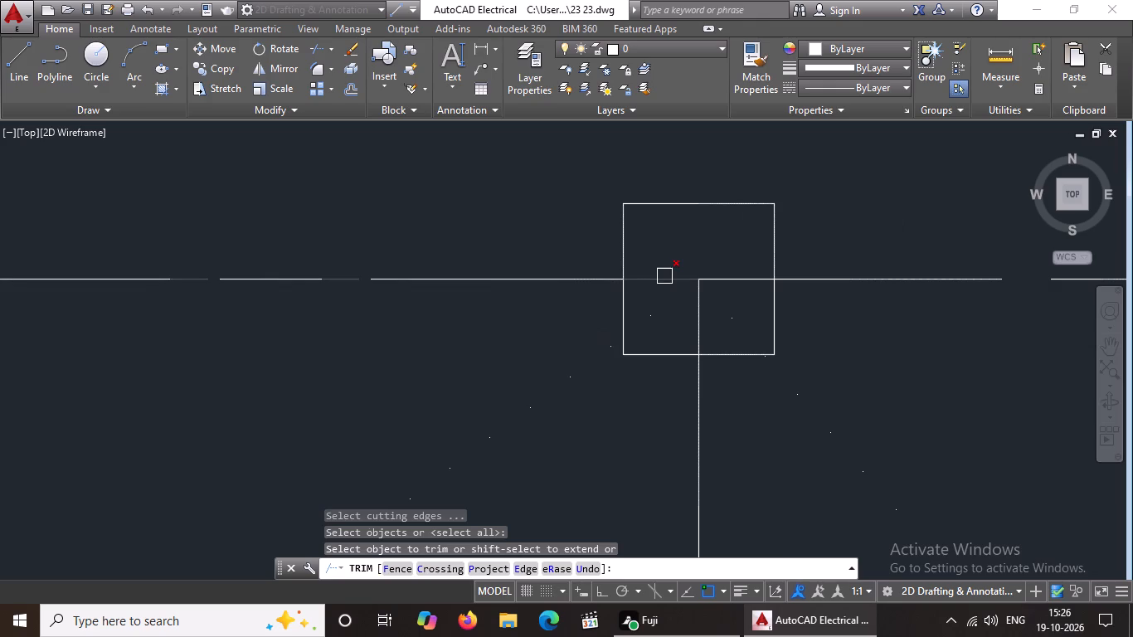
click(664, 276)
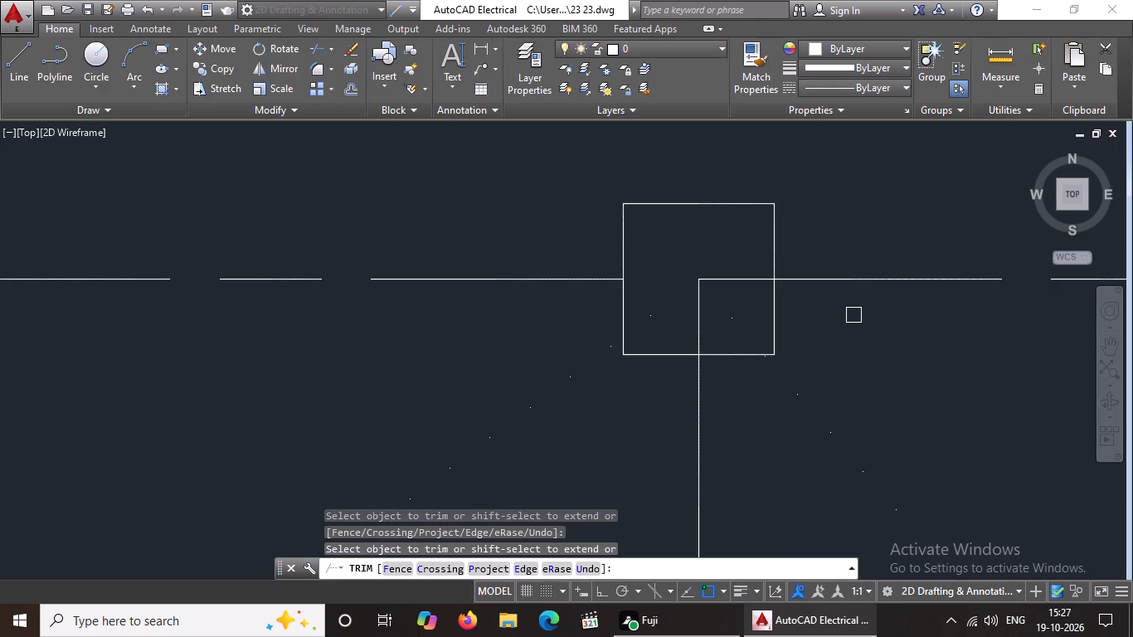
click(752, 283)
click(694, 328)
click(649, 317)
click(729, 316)
scroll(732, 323, down, 4)
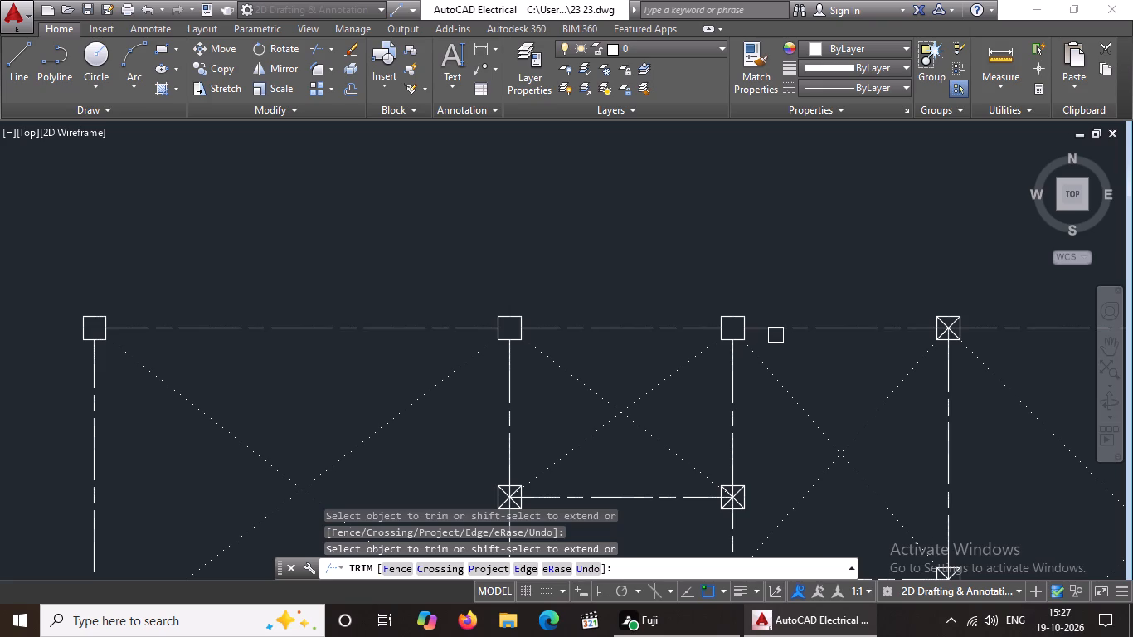
key(Escape)
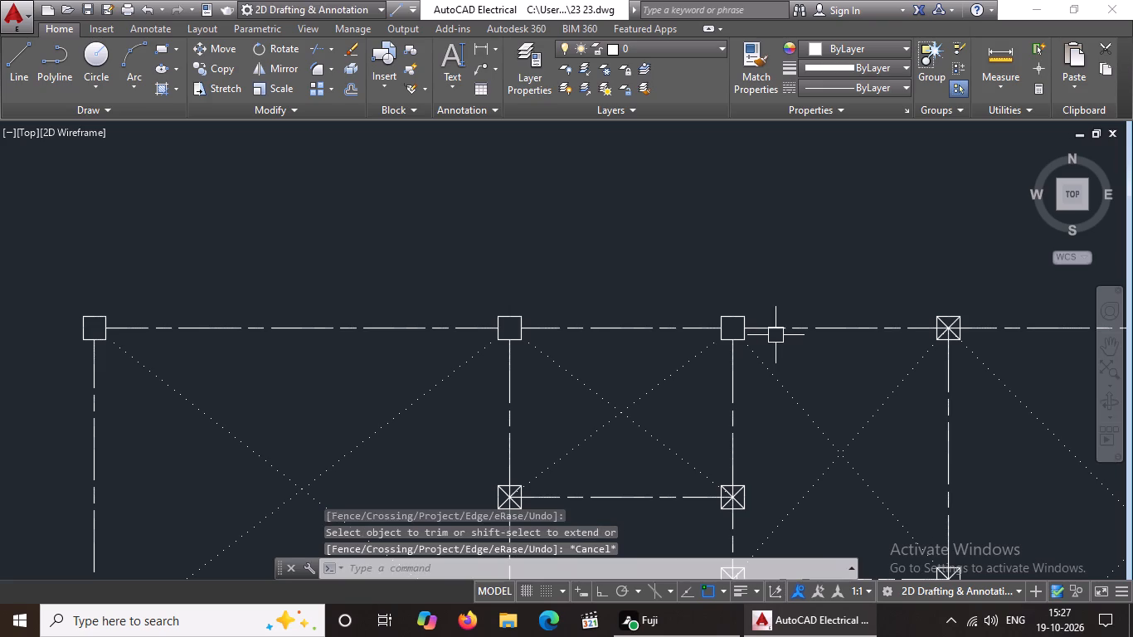
Erase both crossing diagonals inside the fourth column square from the west on the north edge.
scroll(773, 348, down, 3)
middle_drag(883, 367, 710, 375)
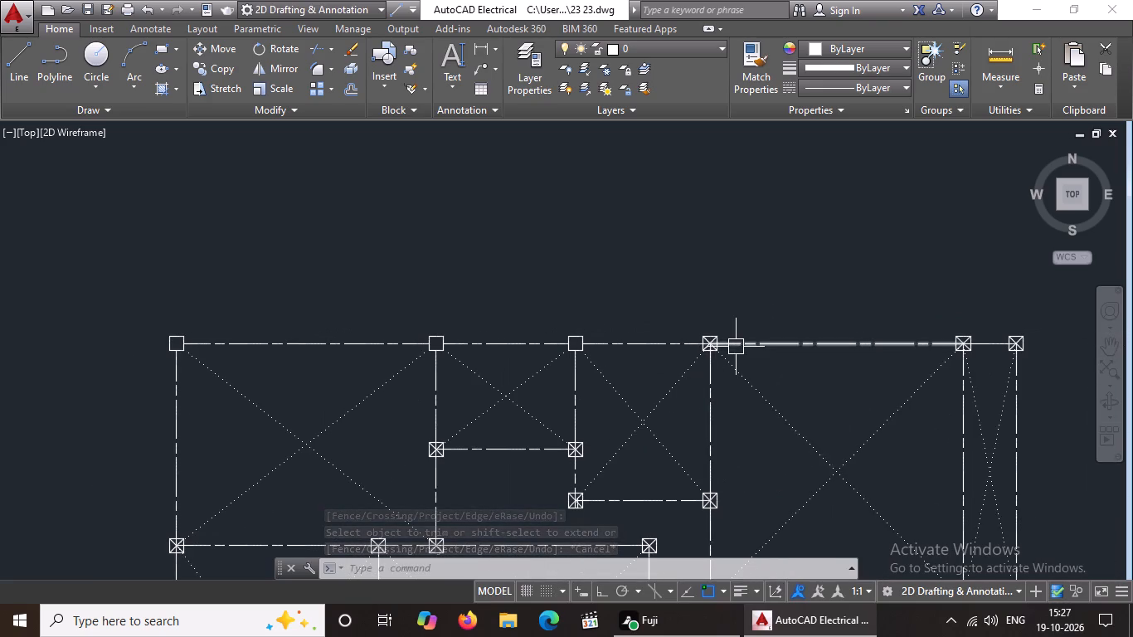
scroll(694, 372, up, 3)
scroll(758, 262, up, 1)
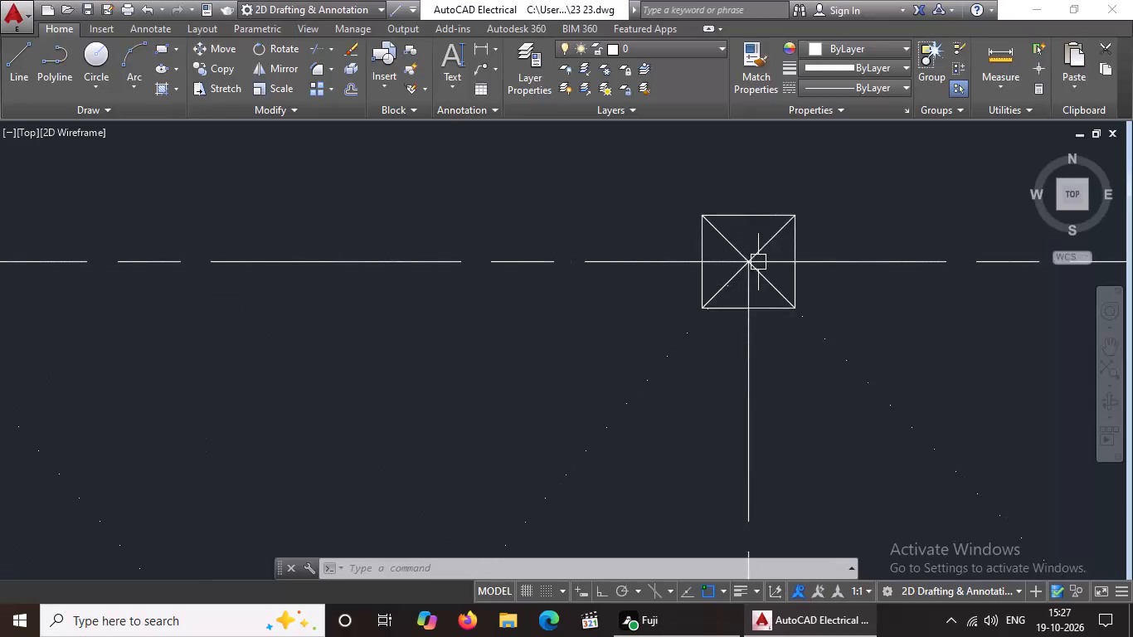
scroll(758, 262, up, 1)
click(759, 248)
key(Delete)
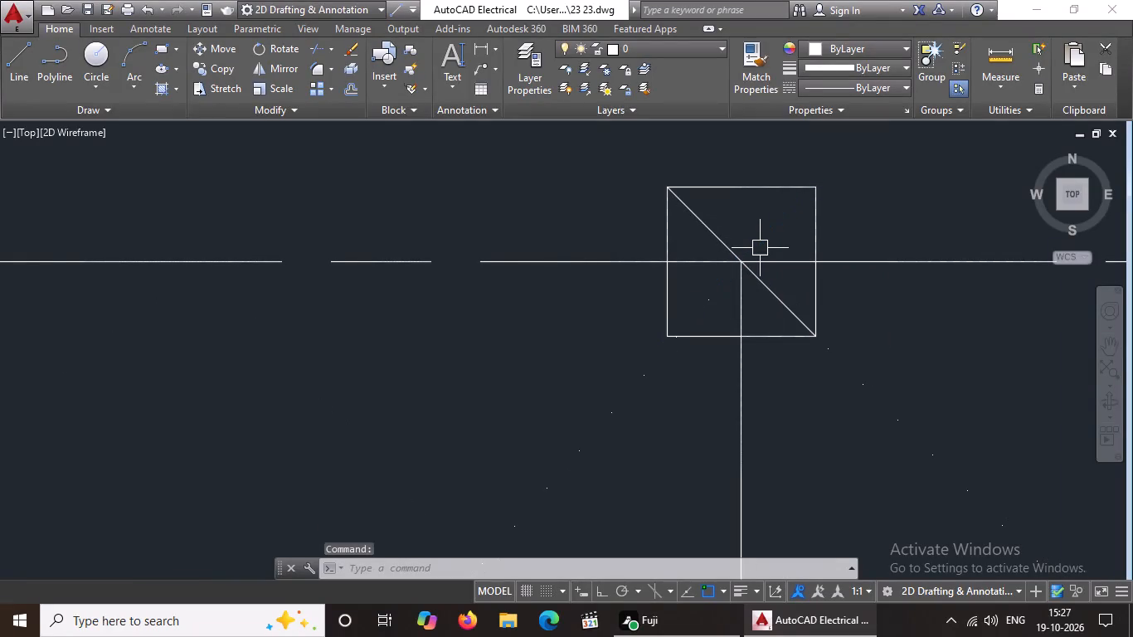
click(732, 250)
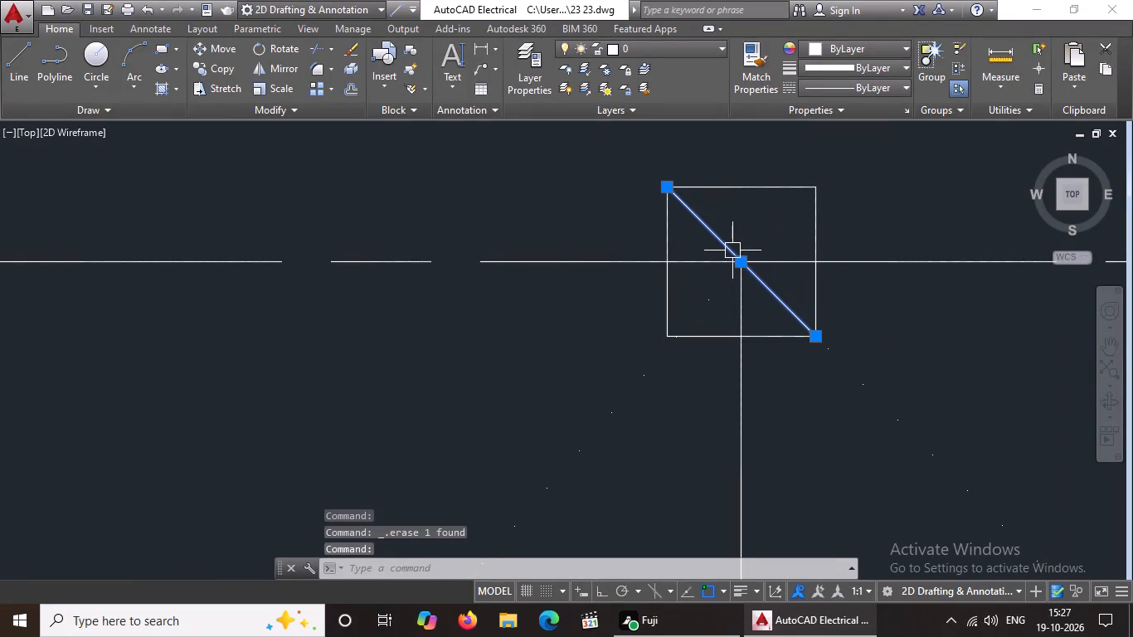
key(Delete)
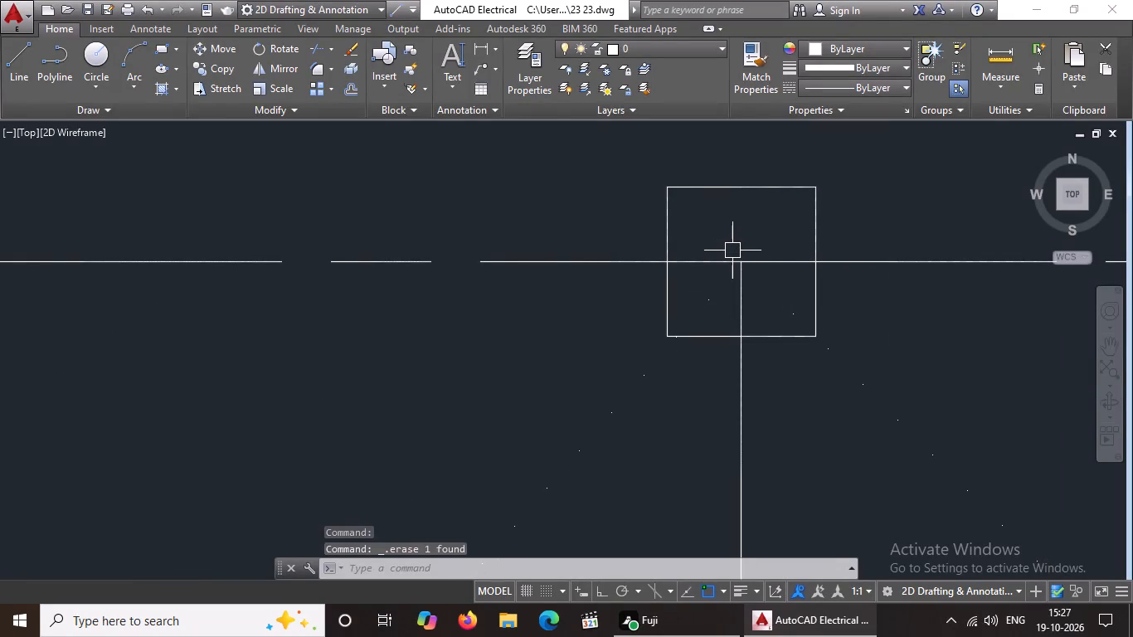
Trim the centrelines and both dotted room diagonals back to the edges of the fourth north-edge column square from the west.
text(TR)
key(Return)
key(Return)
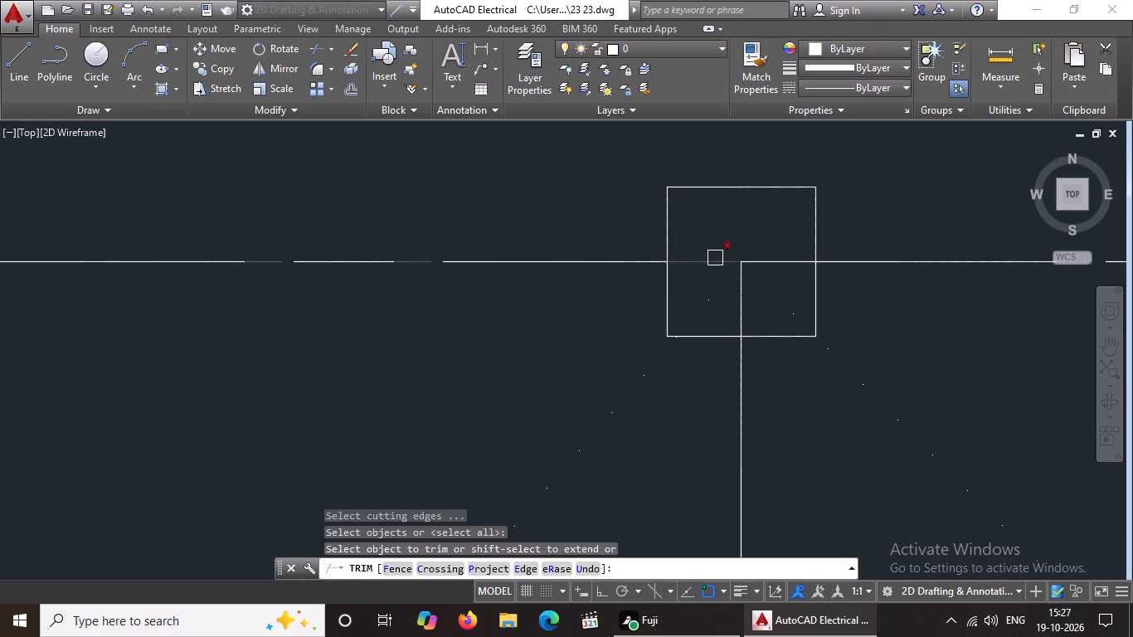
click(707, 261)
click(777, 264)
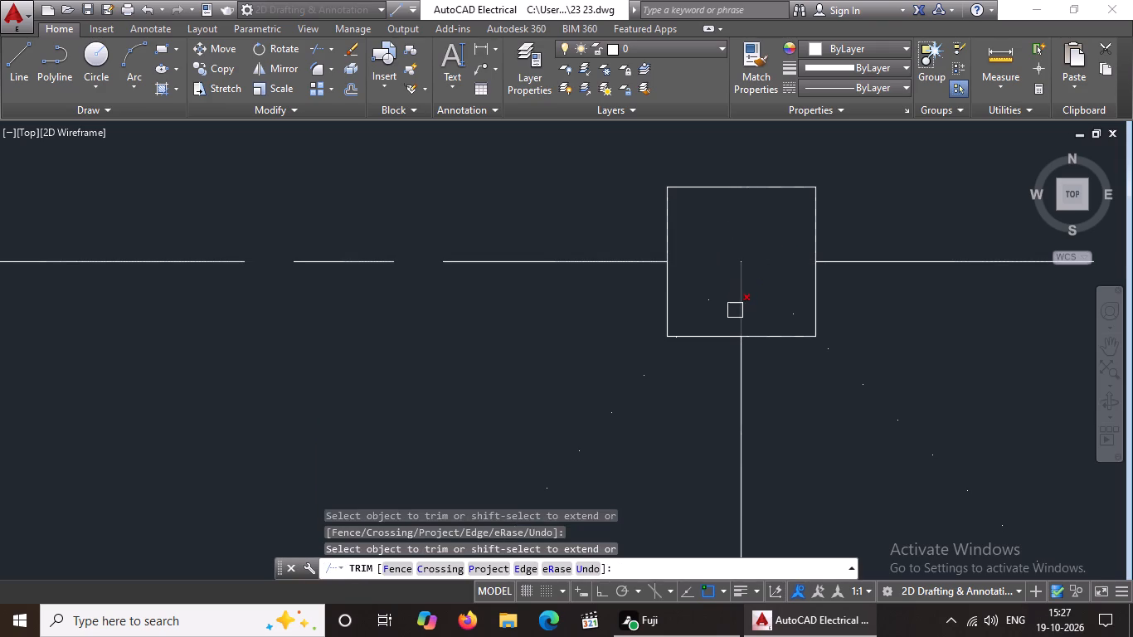
click(736, 311)
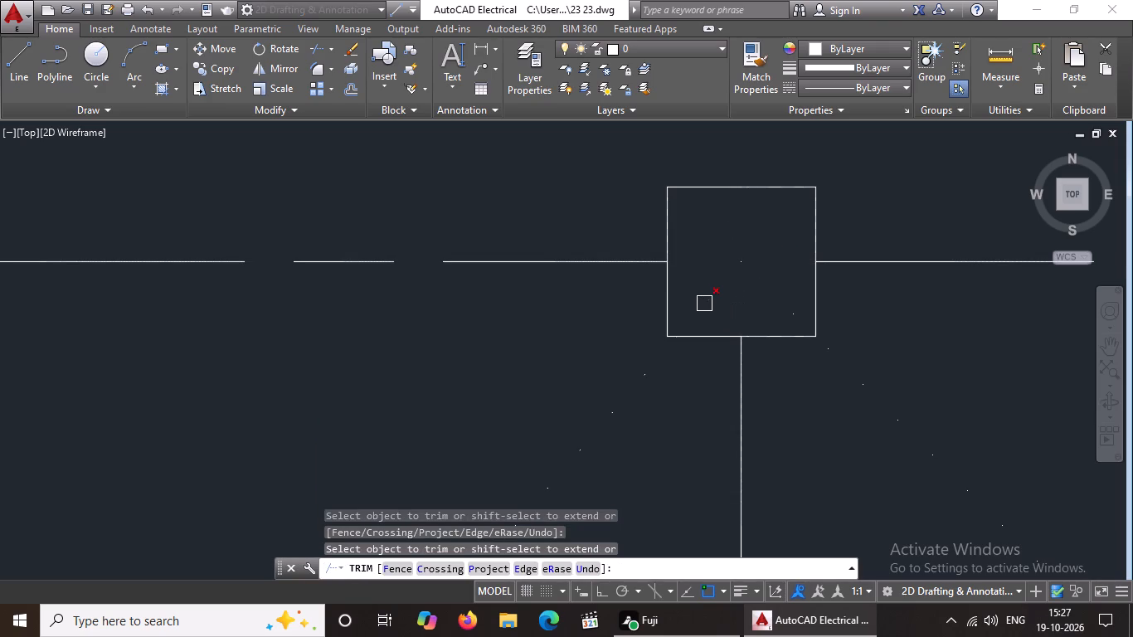
click(704, 304)
click(747, 263)
key(Escape)
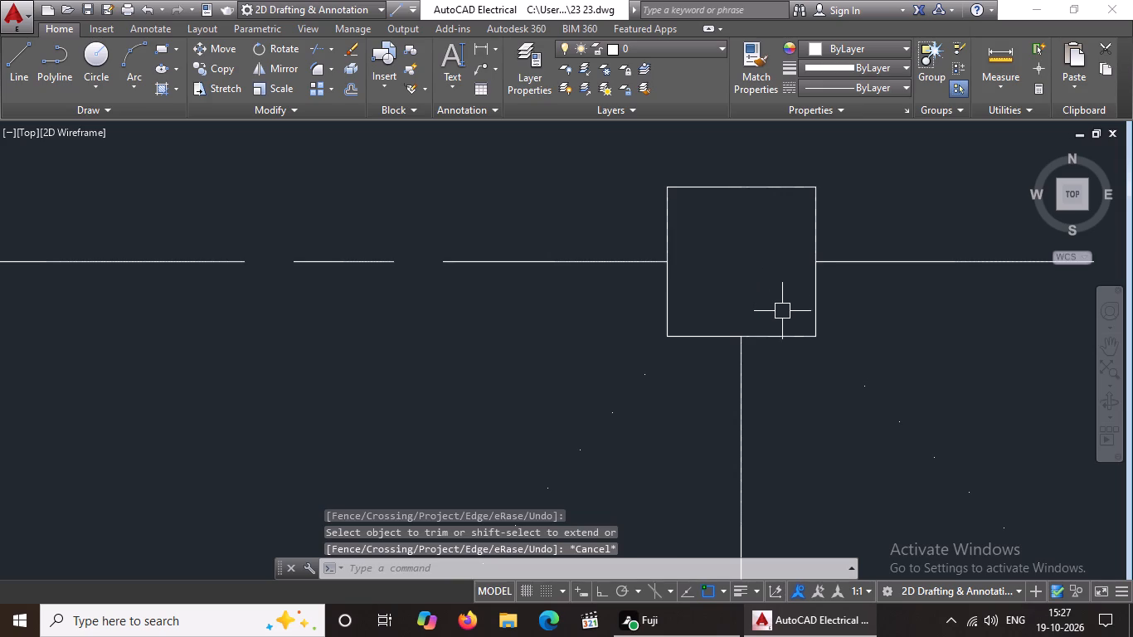
Erase both crossing diagonals inside the fifth north-edge column square, at the west side of the narrow east bay.
scroll(782, 311, down, 8)
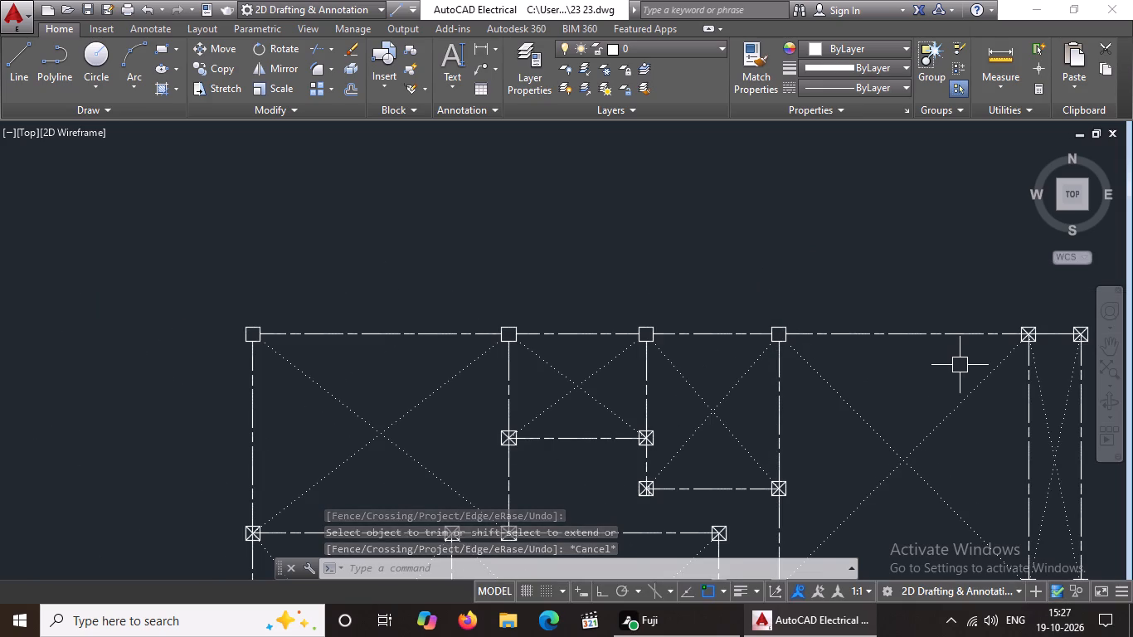
middle_drag(956, 365, 809, 357)
scroll(873, 325, up, 5)
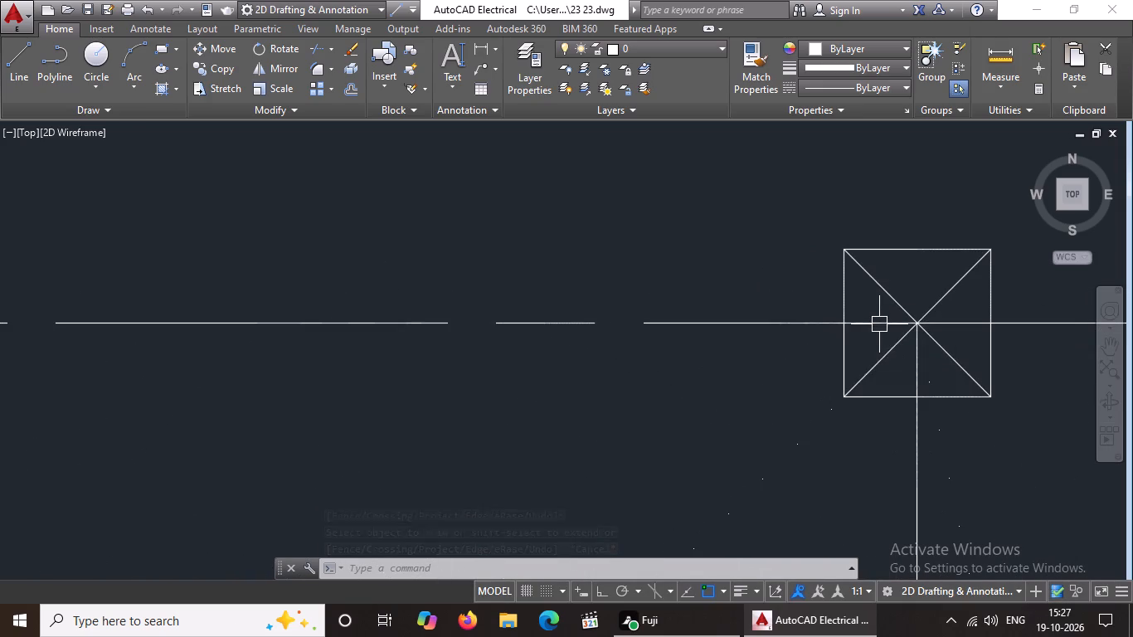
click(884, 280)
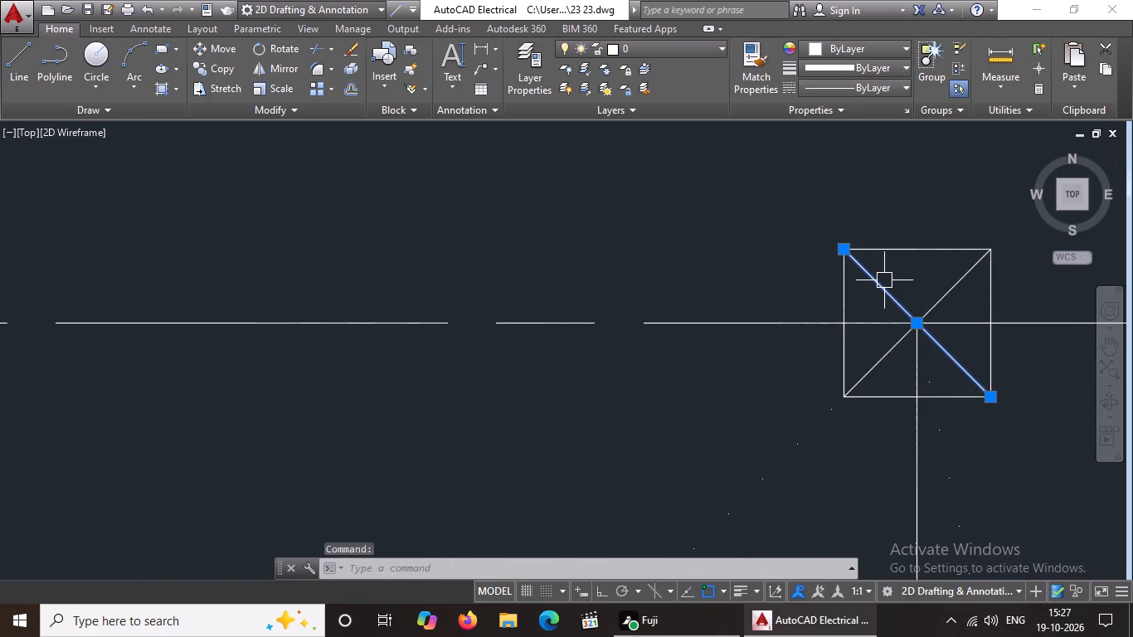
key(Delete)
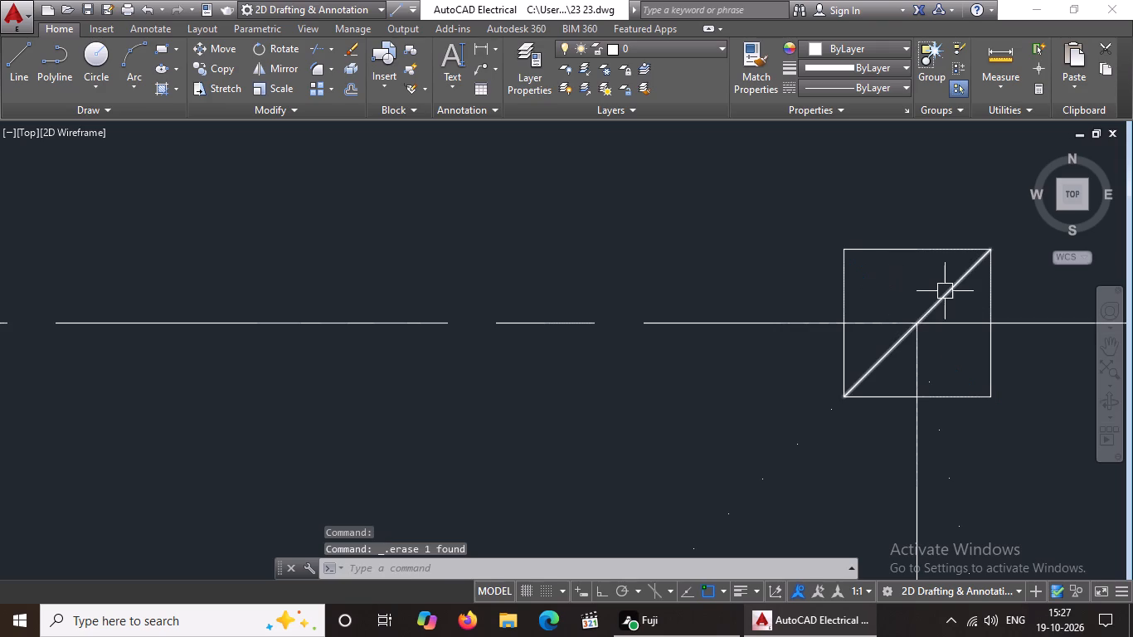
click(945, 289)
key(Delete)
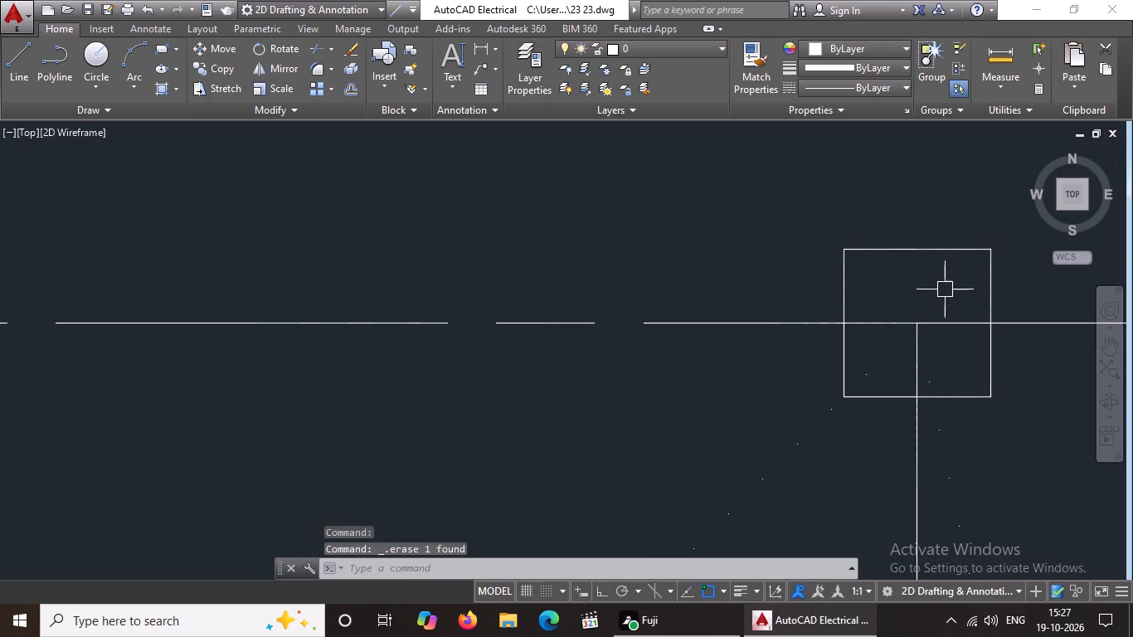
Trim the centrelines and both dotted diagonals inside the fifth column square from the west on the north edge.
text(TR)
key(Return)
key(Return)
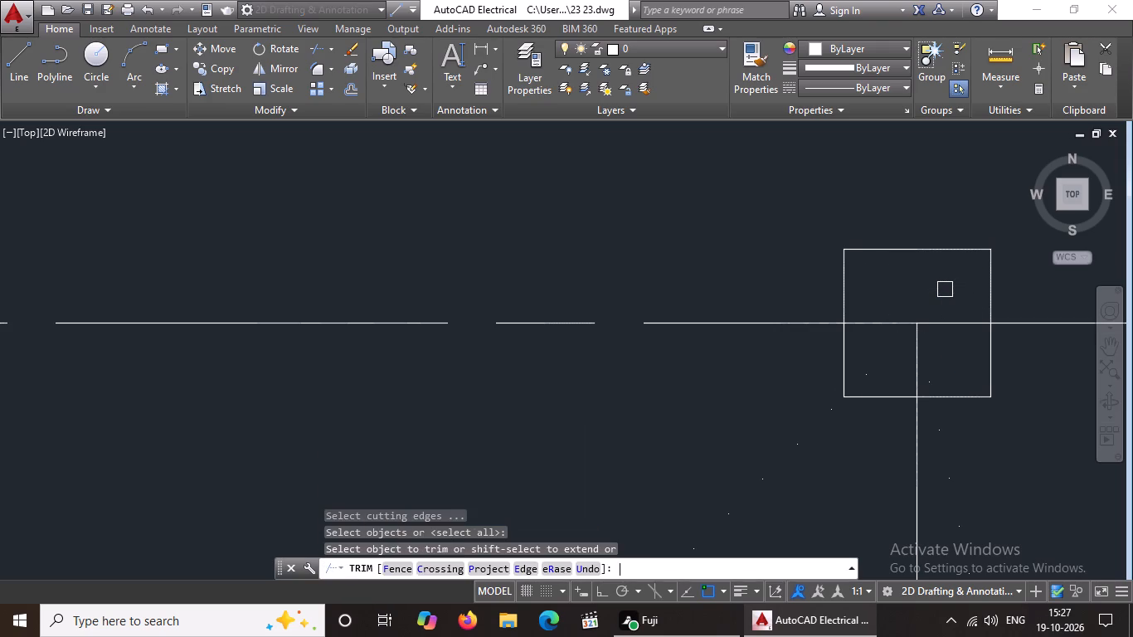
click(863, 324)
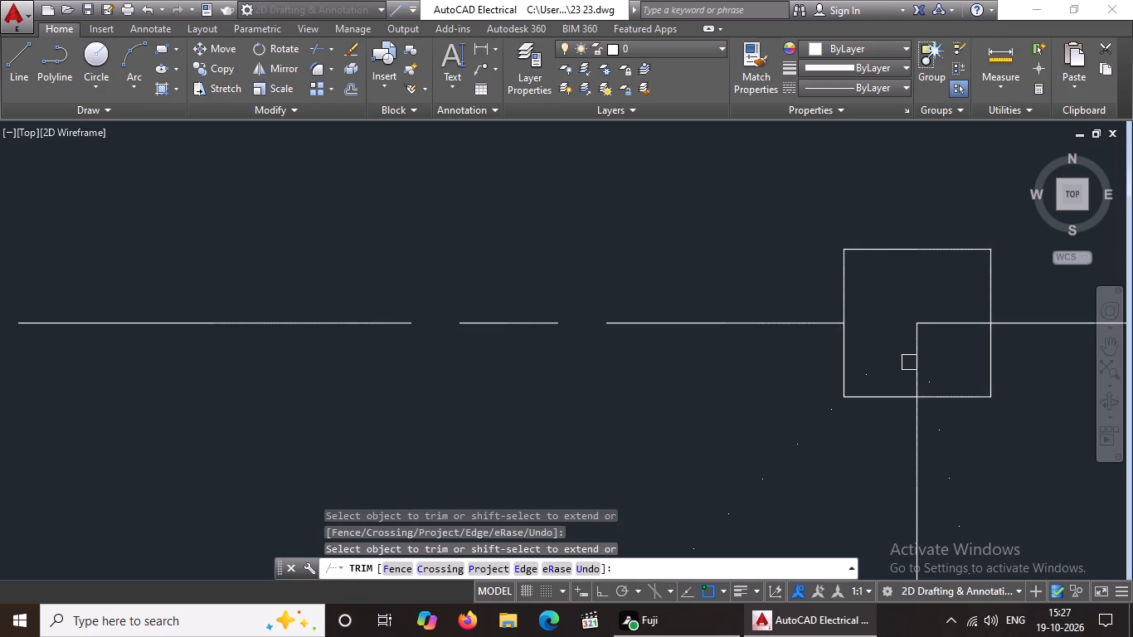
click(914, 376)
click(951, 322)
click(914, 322)
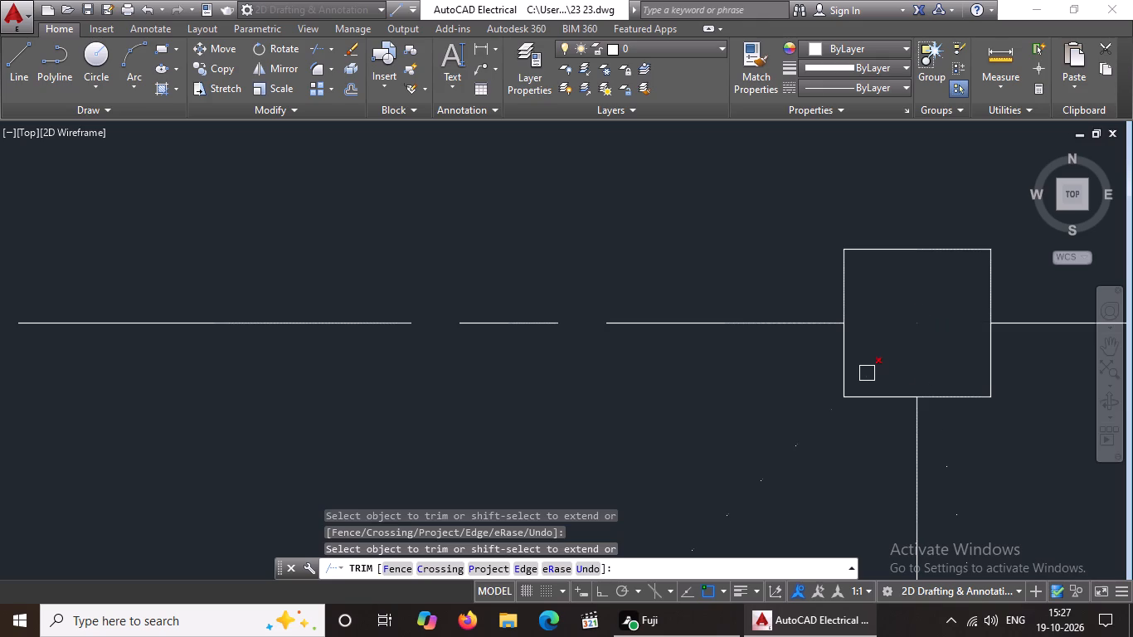
click(867, 374)
scroll(939, 371, down, 5)
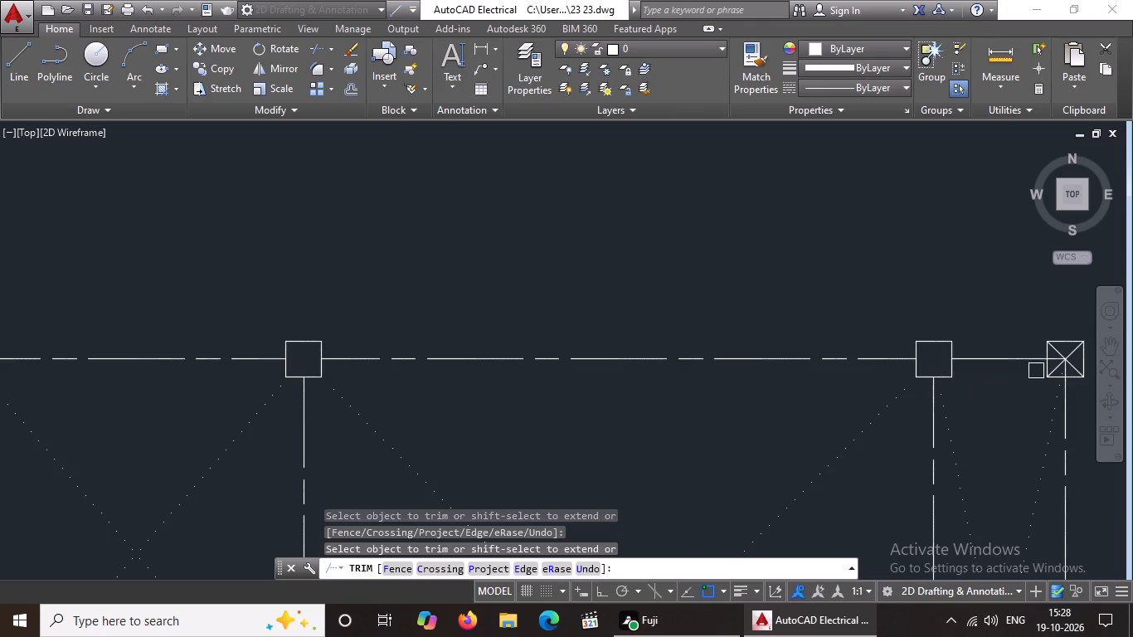
Trim the centrelines, the dotted diagonal and both crossing diagonals inside the northeast corner column square.
scroll(1110, 367, up, 3)
click(904, 396)
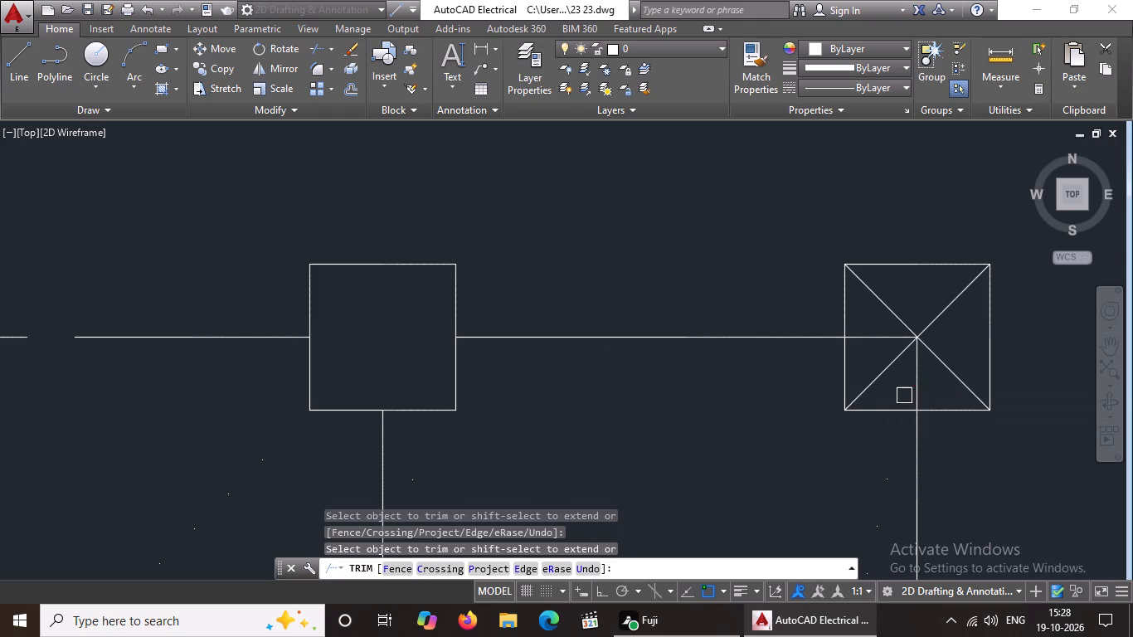
click(914, 387)
click(873, 379)
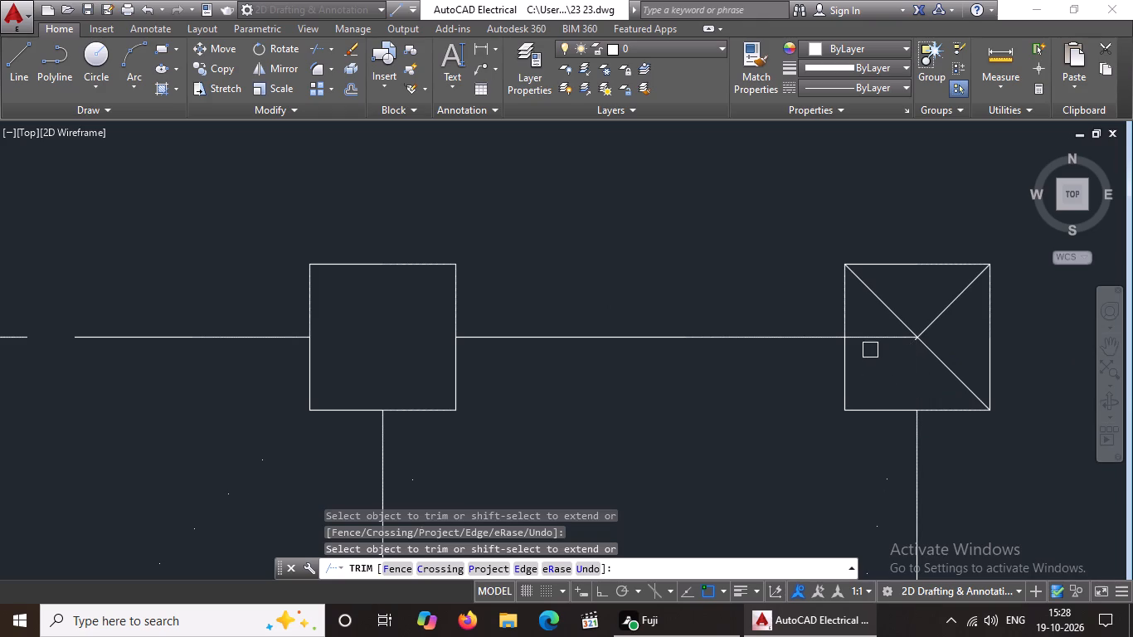
click(870, 344)
click(876, 296)
click(954, 309)
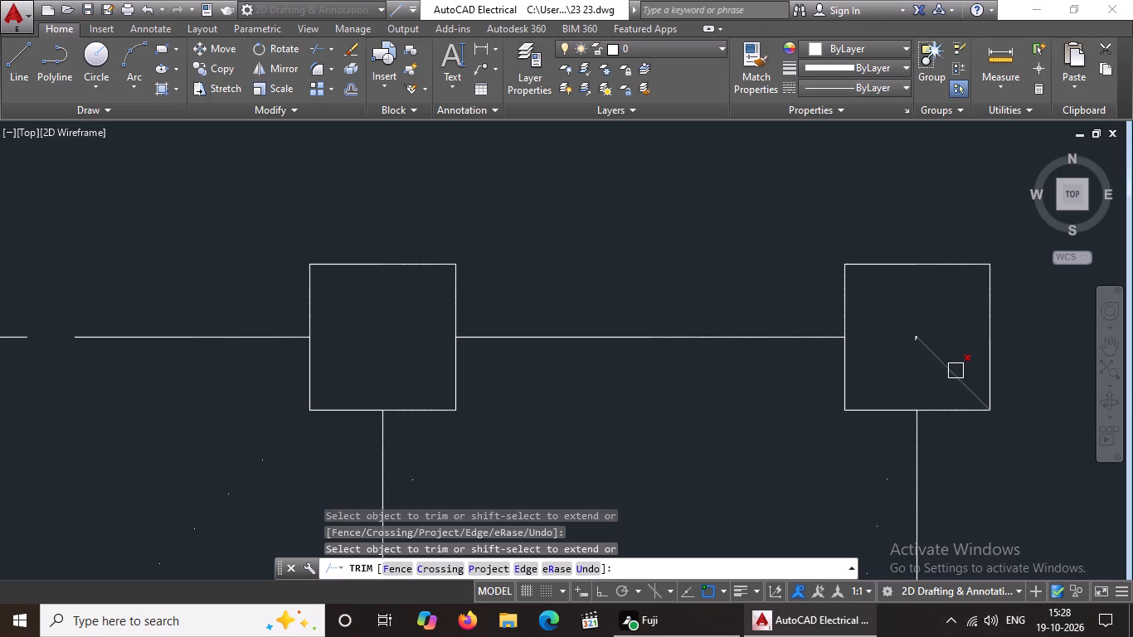
click(956, 371)
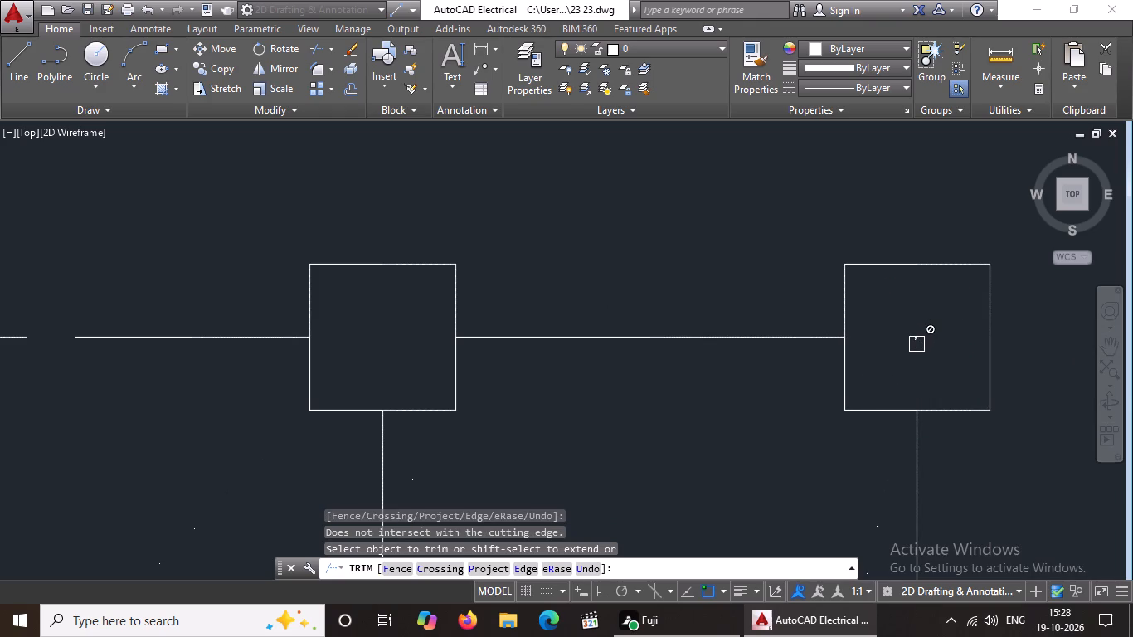
key(Escape)
Erase the leftover line stubs at the centre of the northeast corner column square.
click(918, 339)
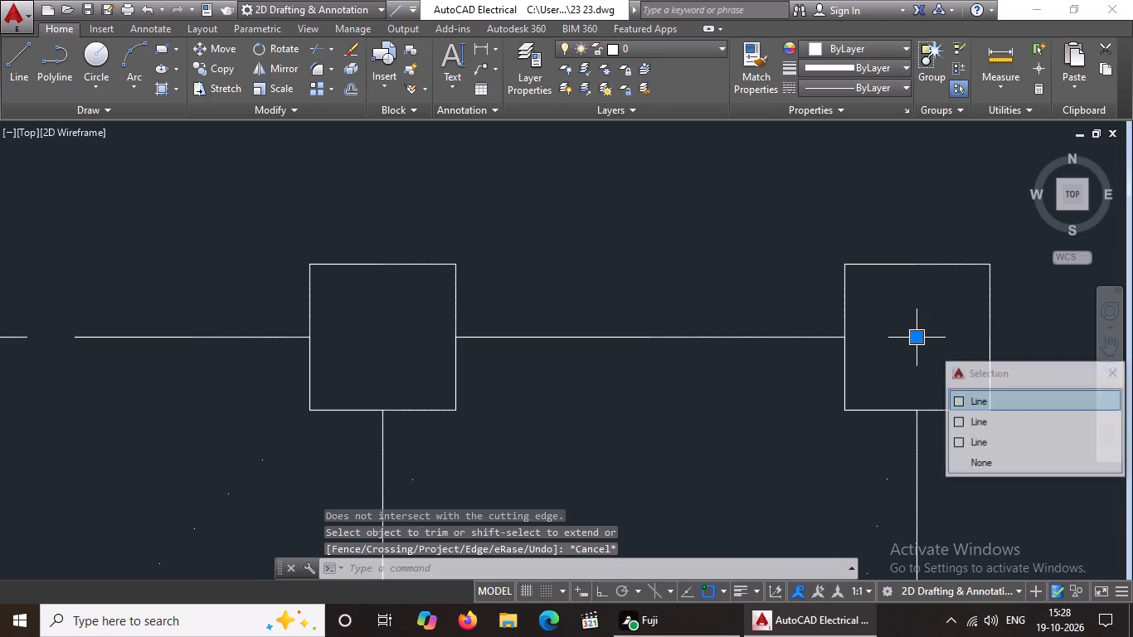
key(Delete)
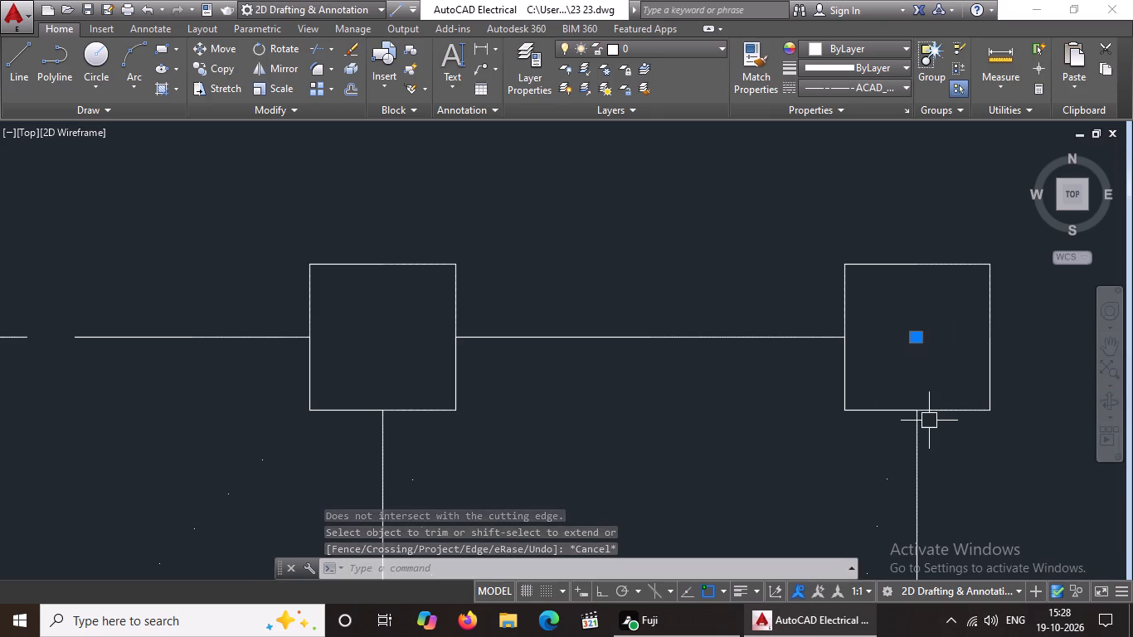
key(Delete)
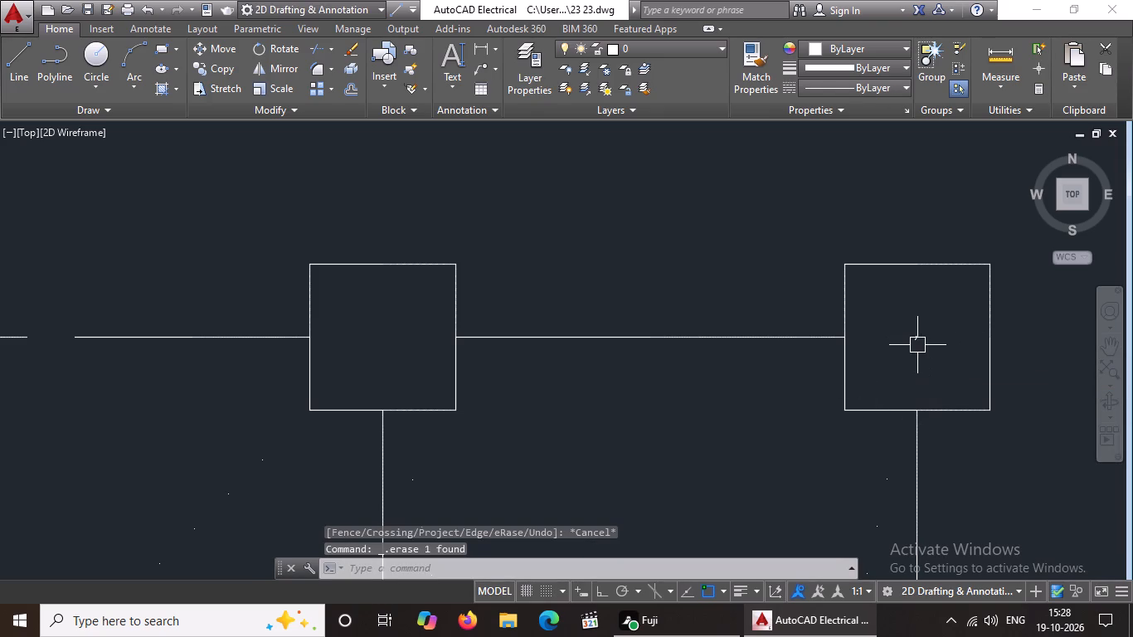
click(919, 341)
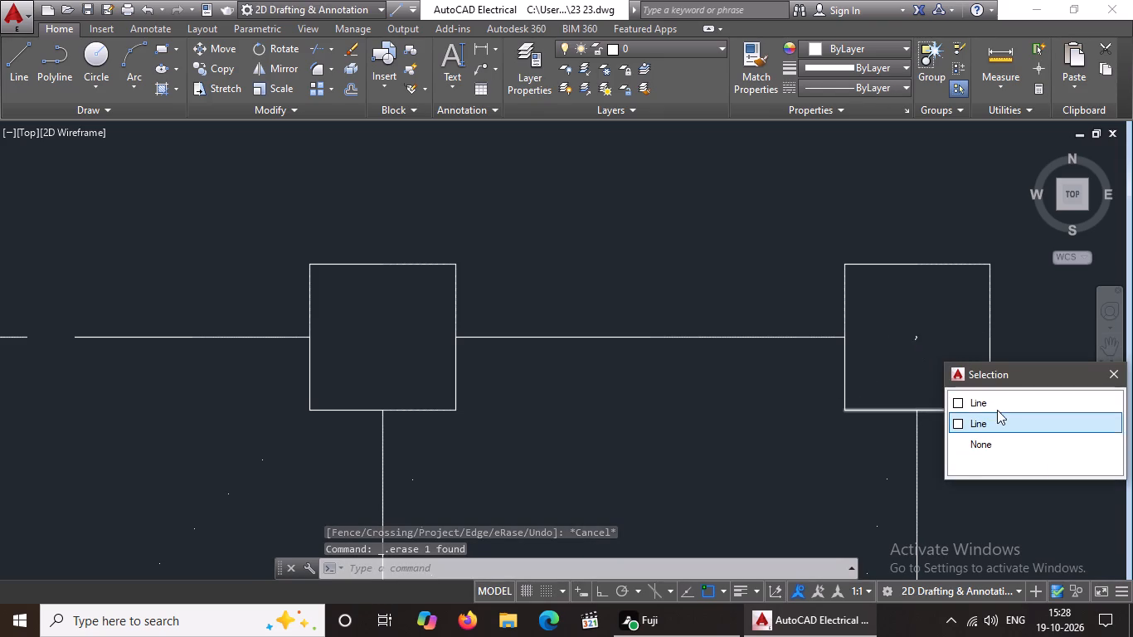
click(999, 400)
key(Delete)
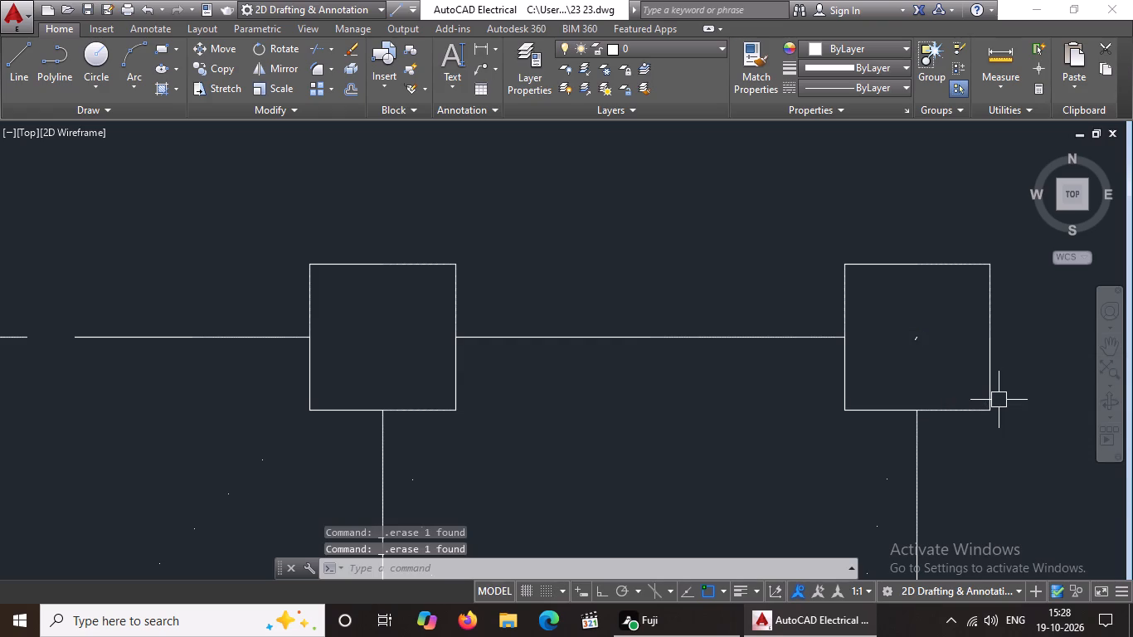
click(907, 324)
click(922, 347)
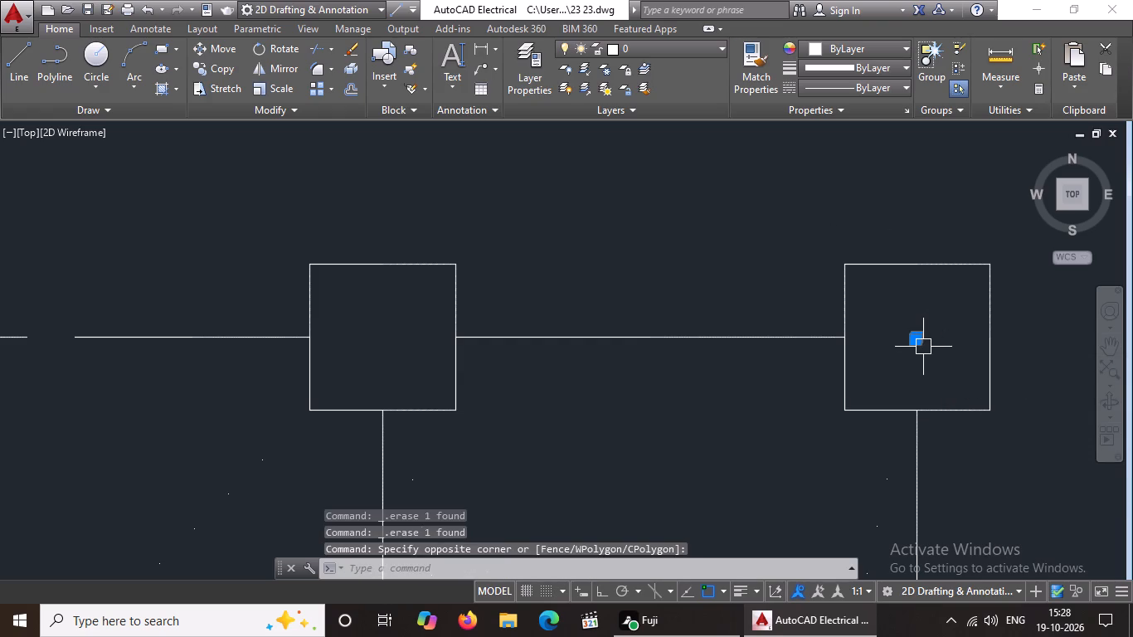
key(Delete)
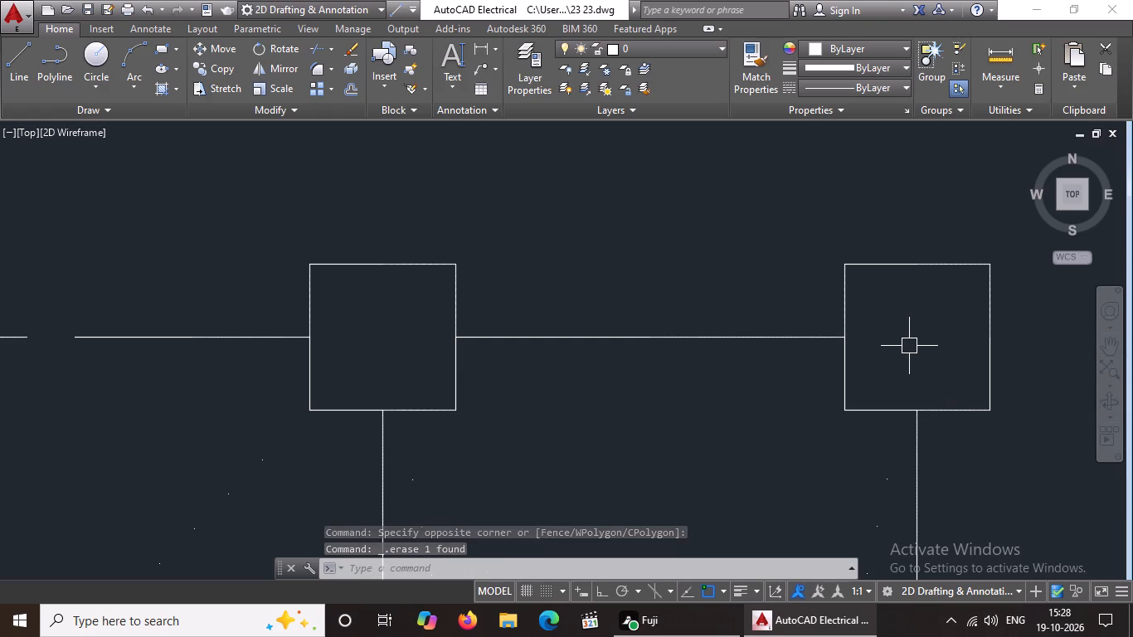
Erase both crossing diagonals inside the column square at the southwest corner of the narrow east bay.
scroll(909, 347, down, 5)
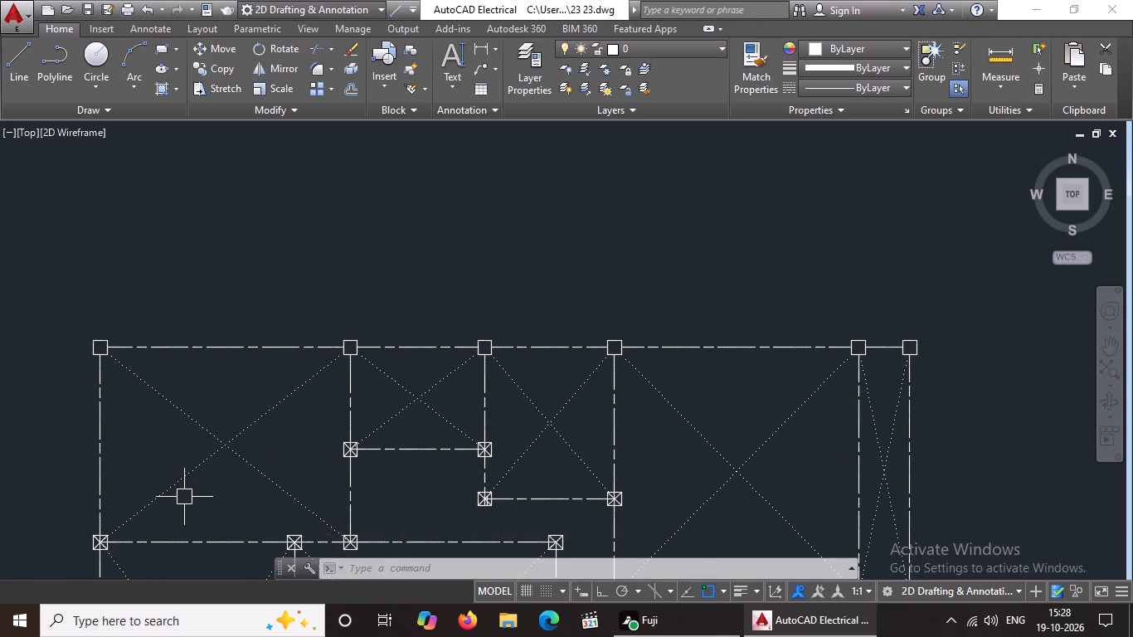
scroll(790, 469, down, 2)
middle_drag(868, 491, 833, 309)
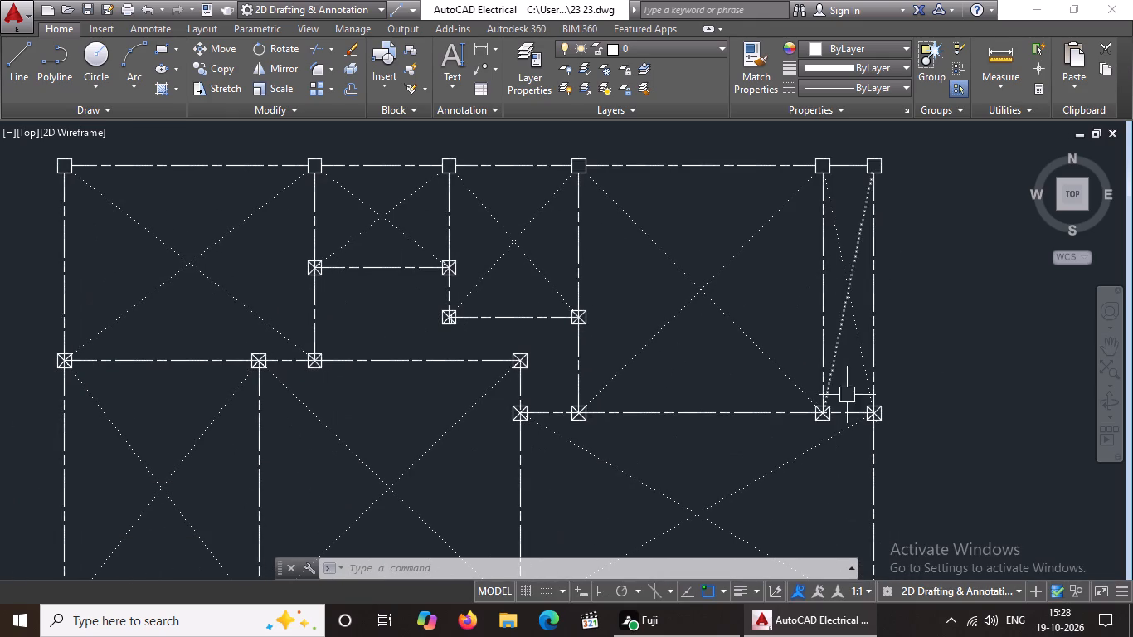
scroll(821, 415, up, 5)
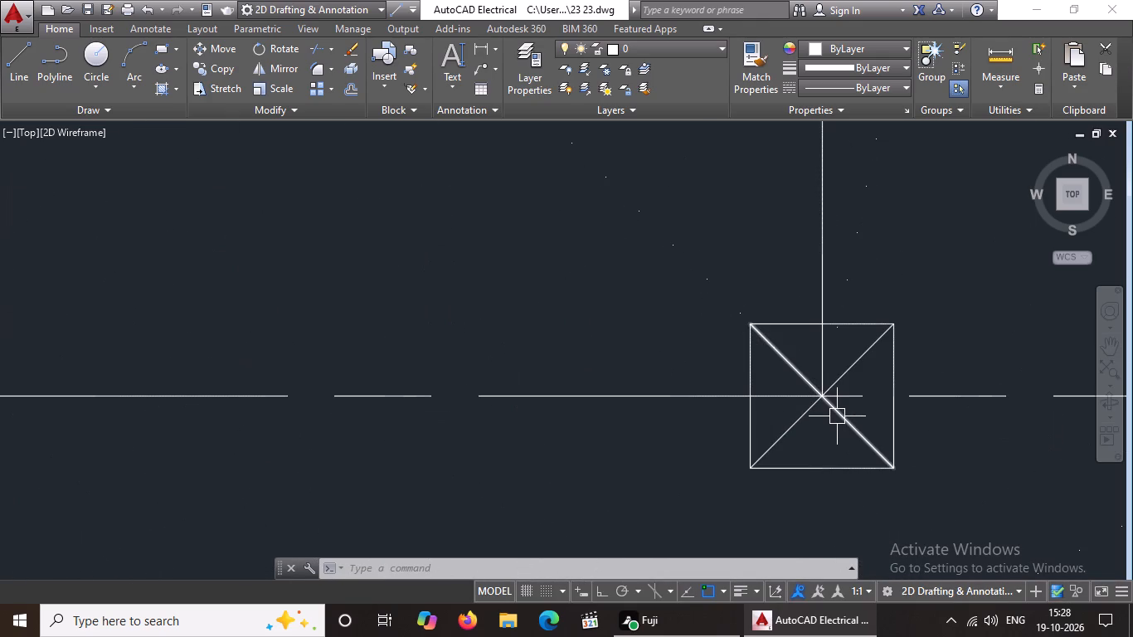
click(838, 416)
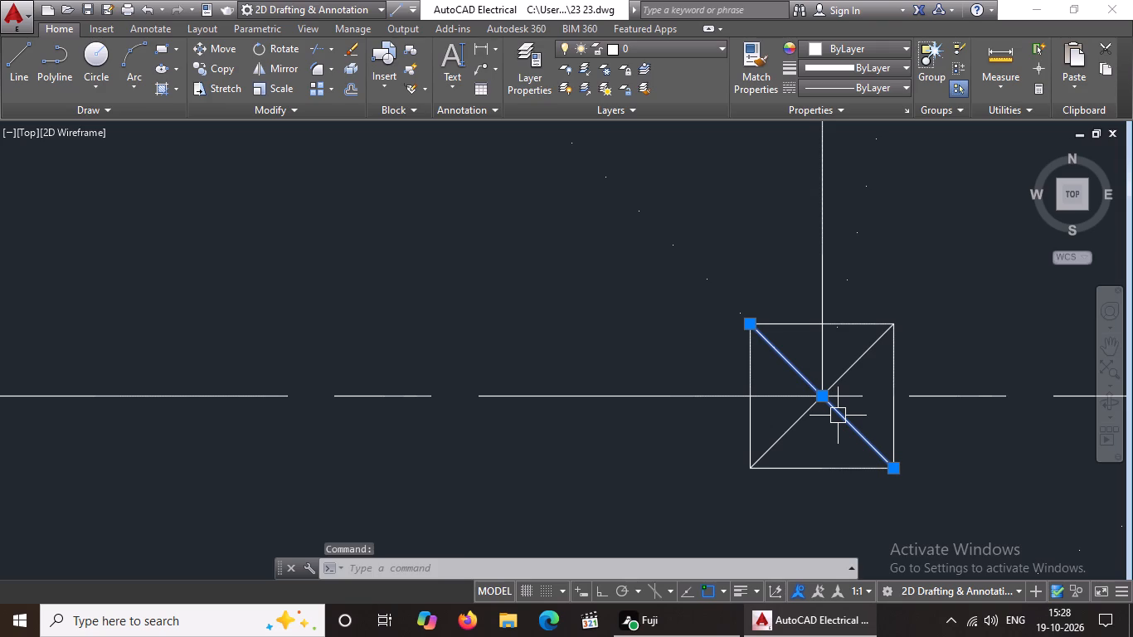
key(Delete)
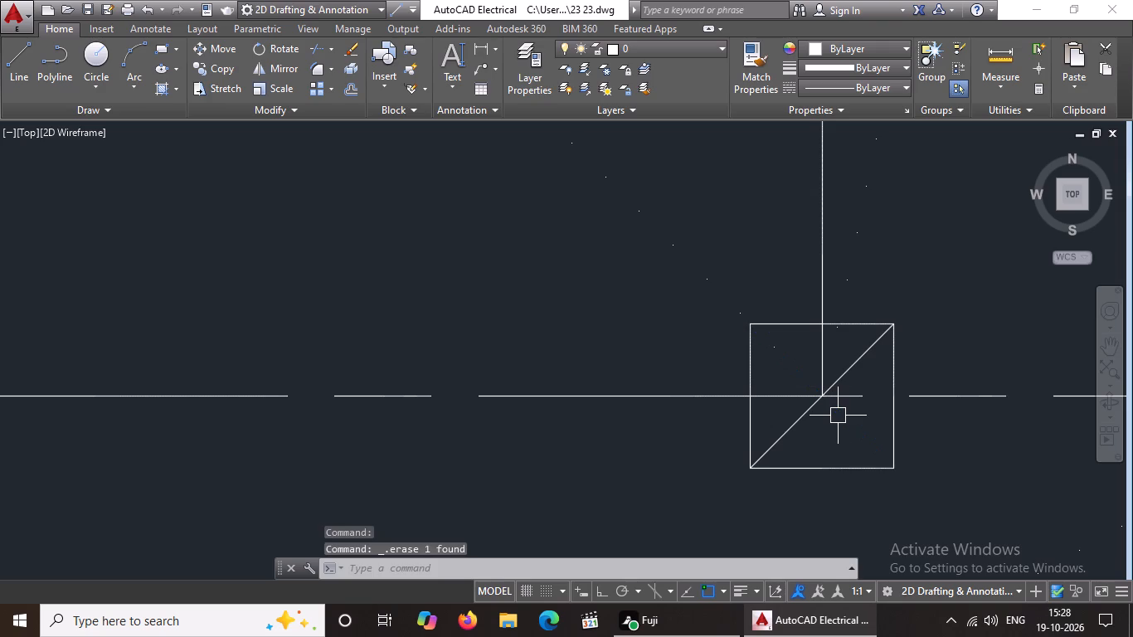
click(788, 425)
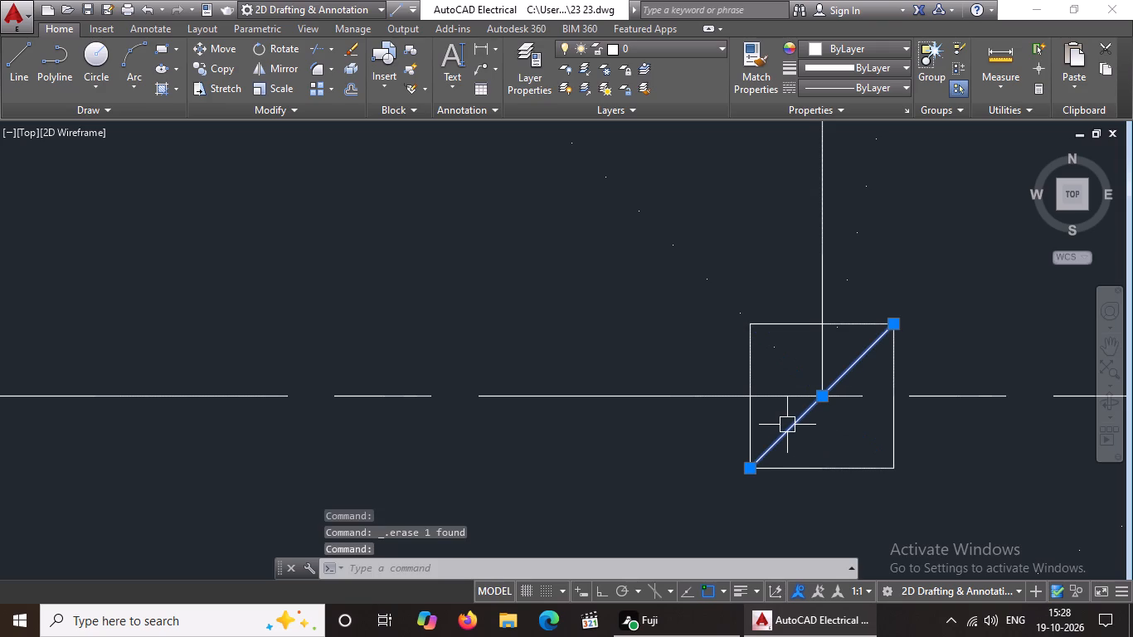
key(Delete)
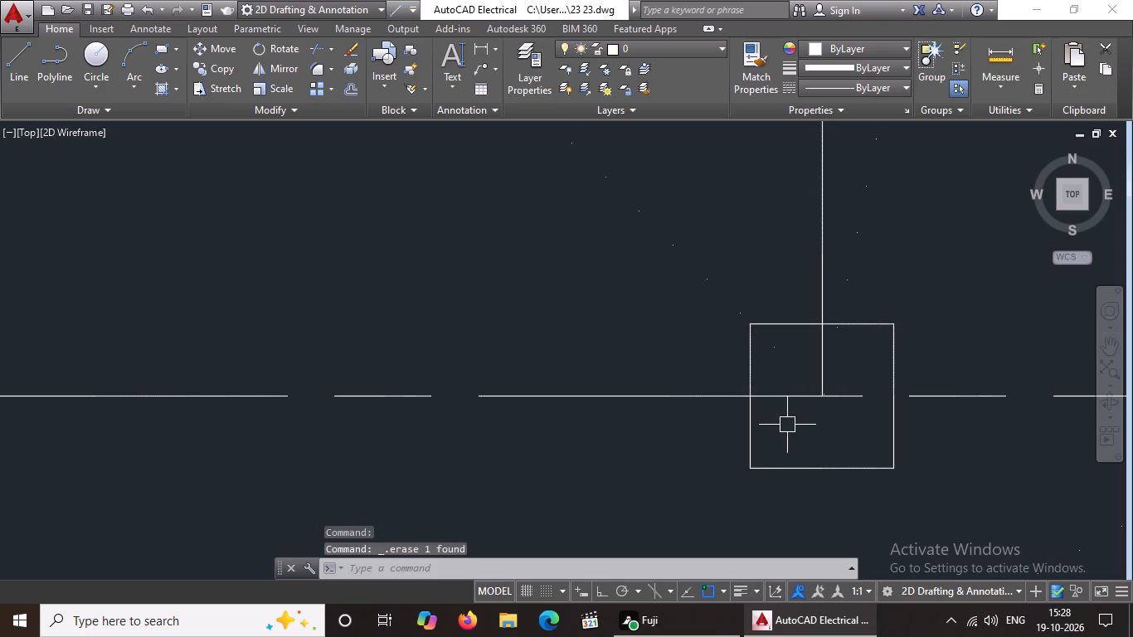
Trim the centrelines and both dotted diagonals back to the edges of the narrow east bay's southwest column square.
text(TR)
key(Return)
key(Return)
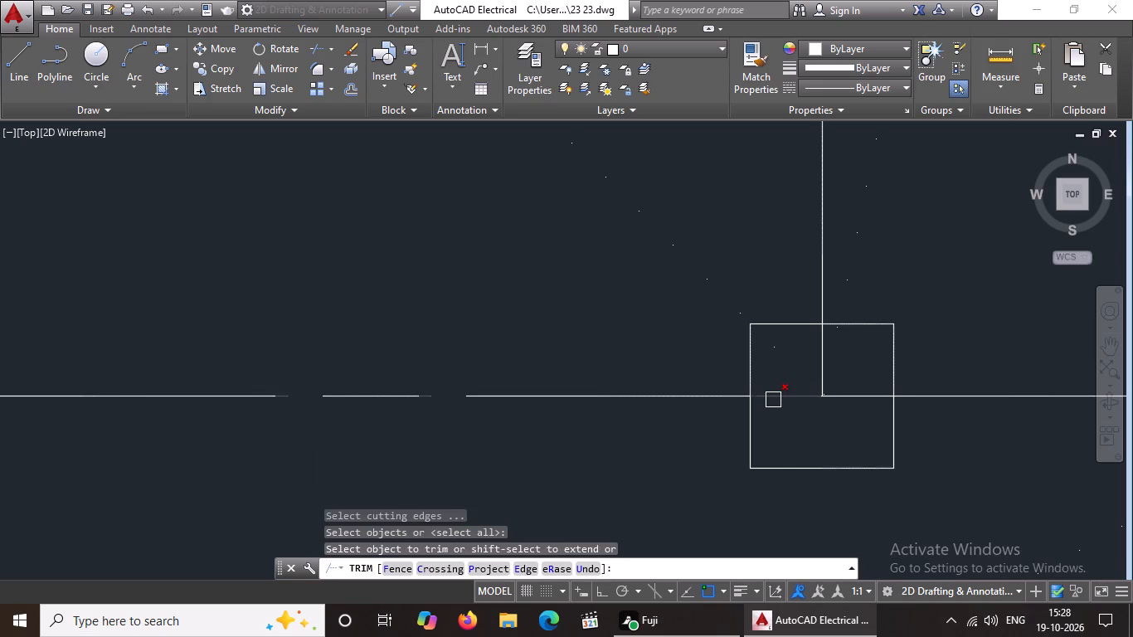
click(773, 399)
click(773, 353)
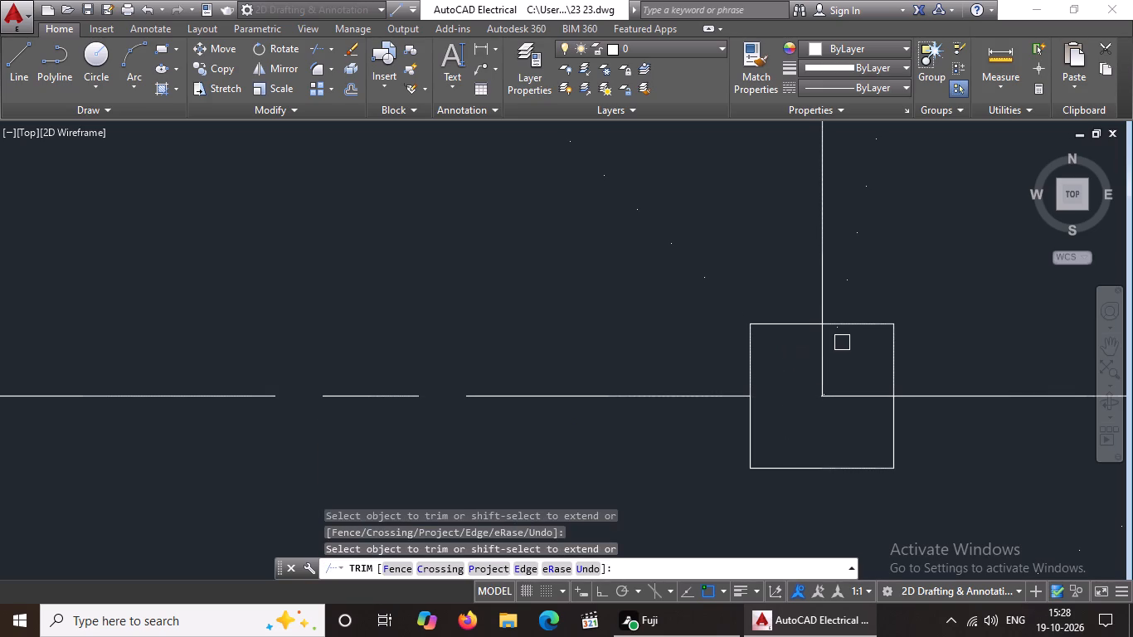
click(842, 332)
click(824, 343)
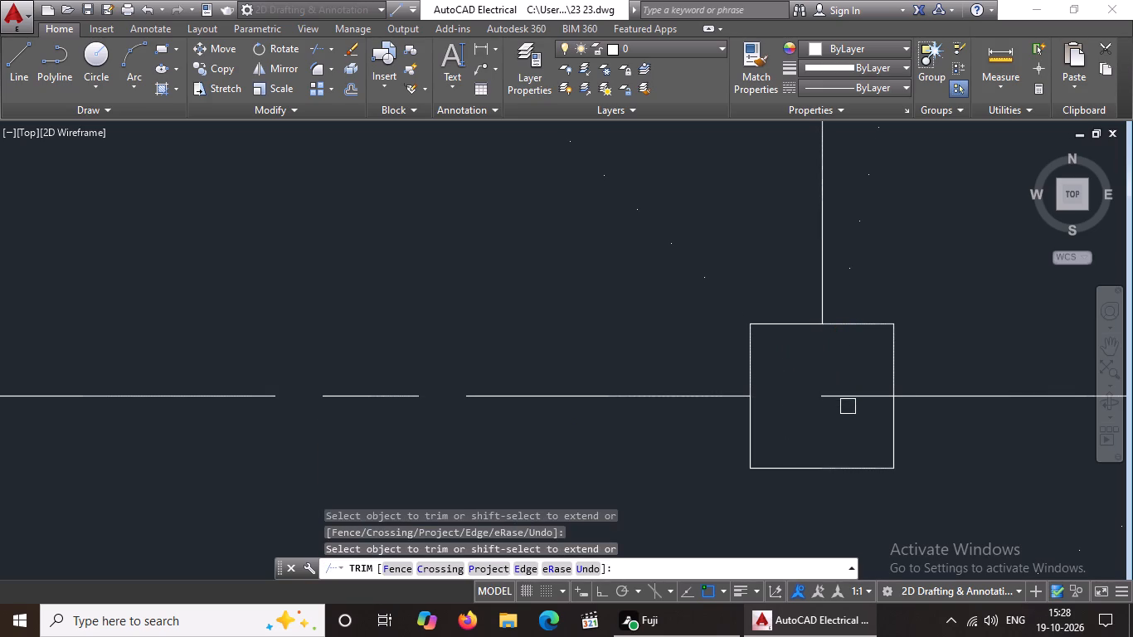
click(837, 396)
key(Escape)
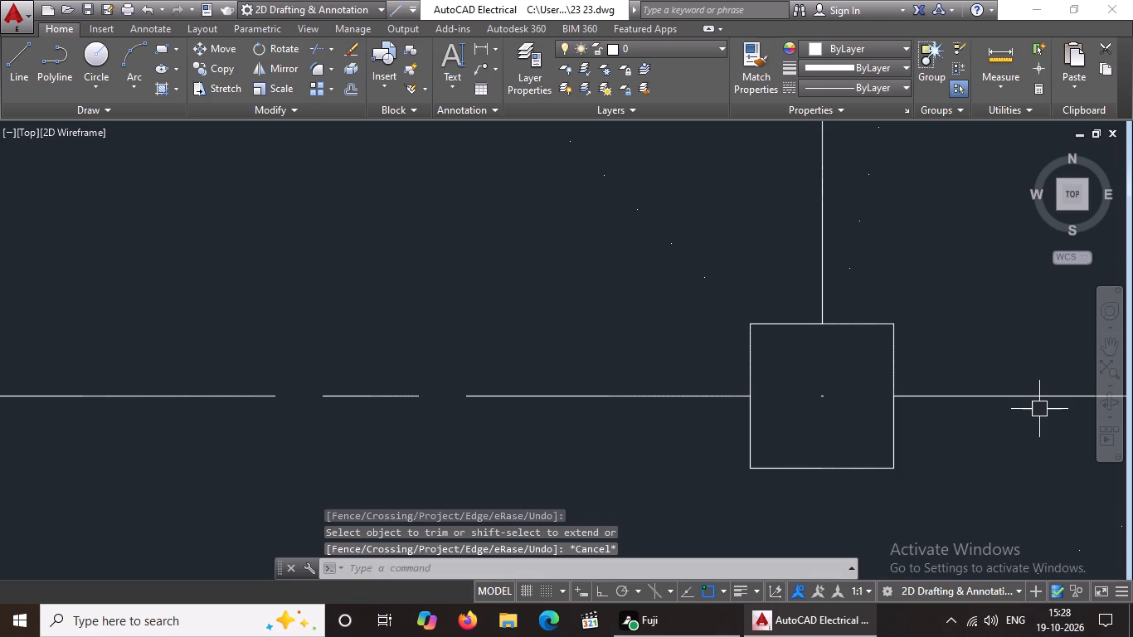
Erase the leftover line stubs at the centre of the narrow east bay's southwest column square.
click(823, 396)
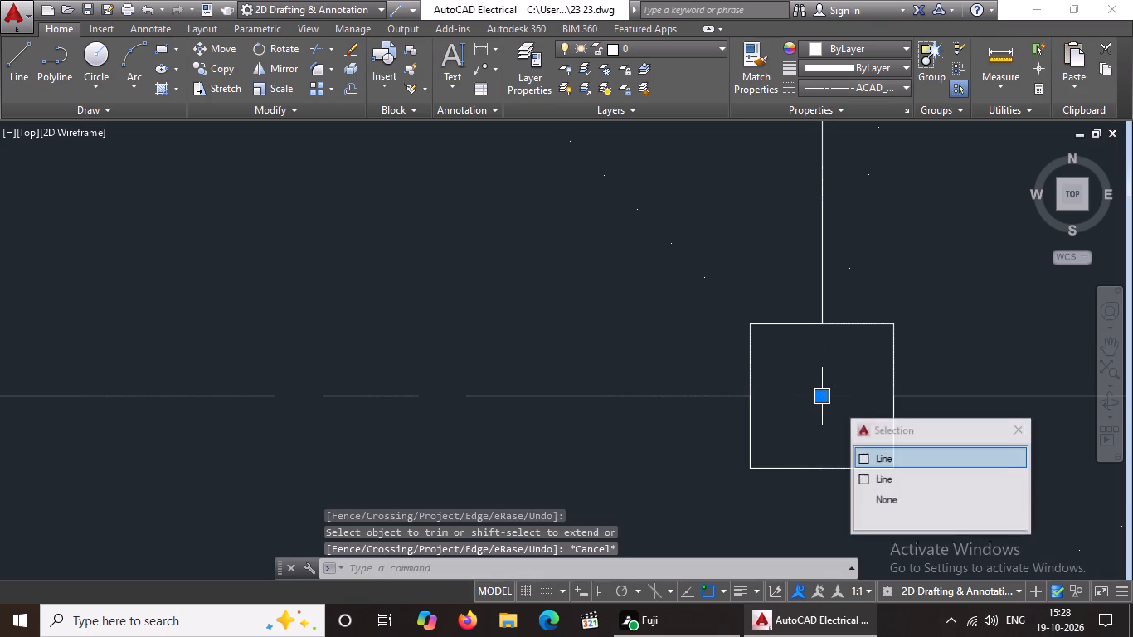
key(Delete)
click(823, 396)
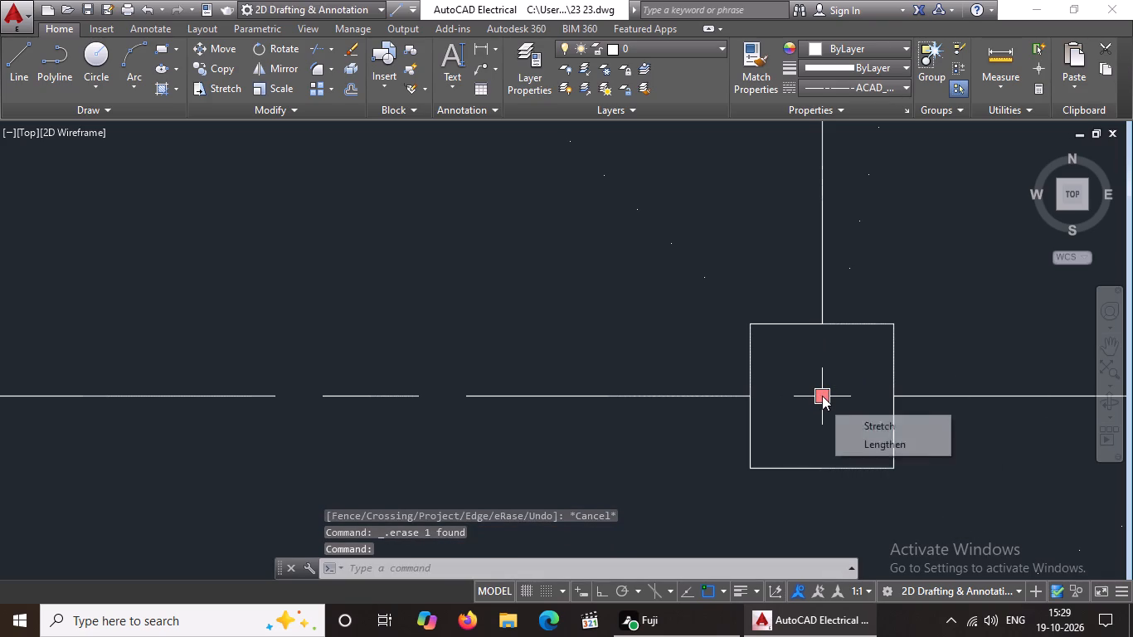
key(Delete)
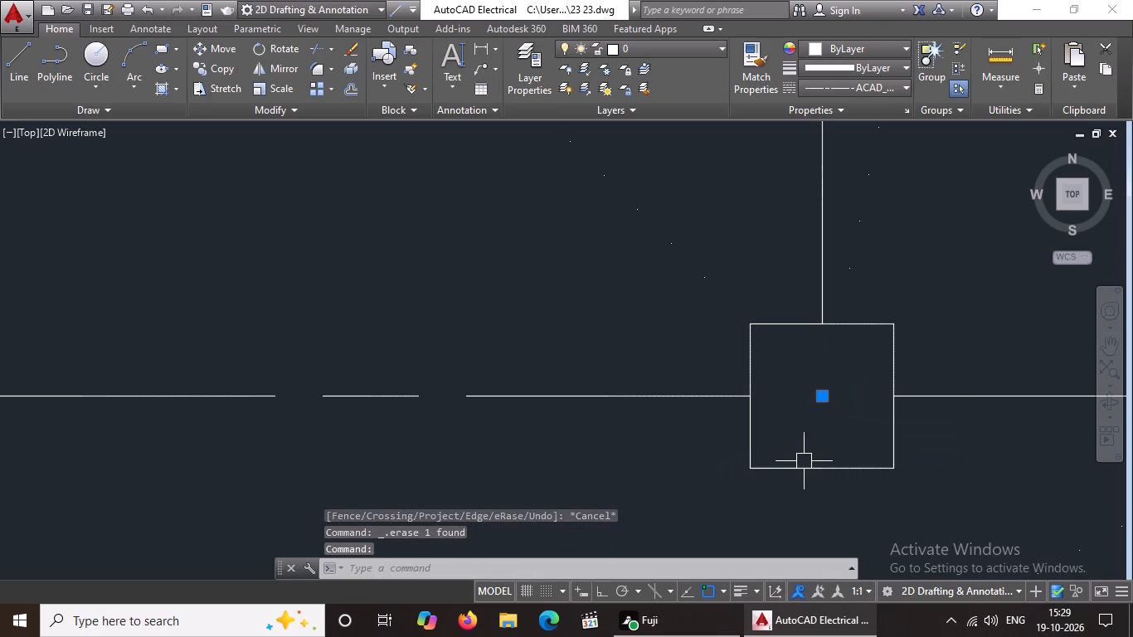
key(Delete)
Erase both crossing diagonals inside the column square at the southeast corner of the narrow east bay.
scroll(804, 461, down, 1)
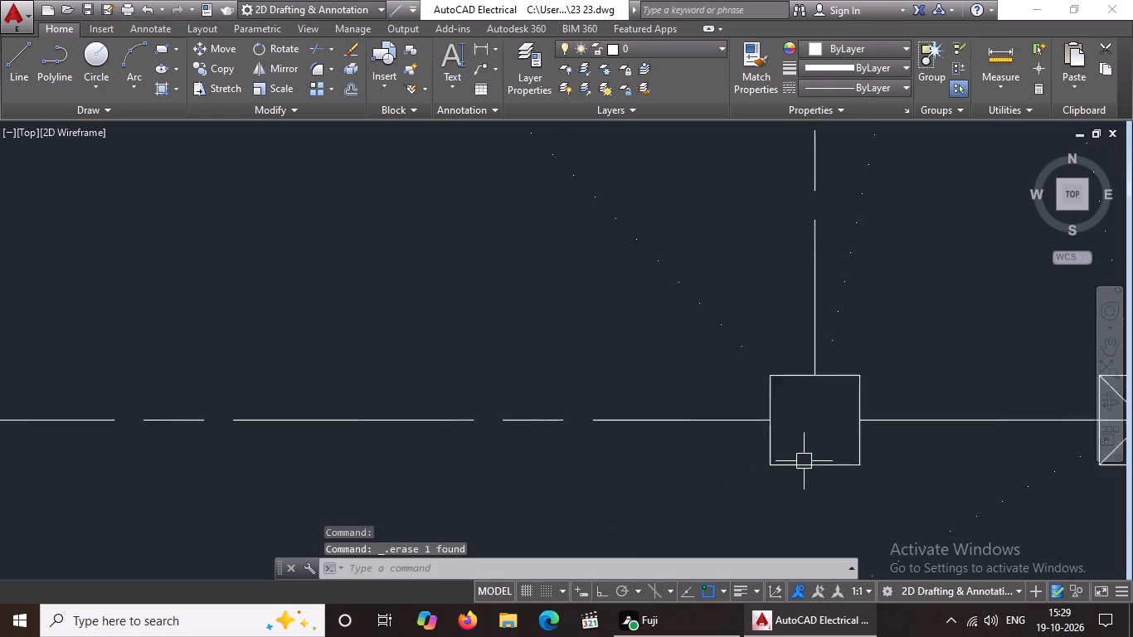
scroll(804, 461, down, 3)
scroll(883, 453, up, 5)
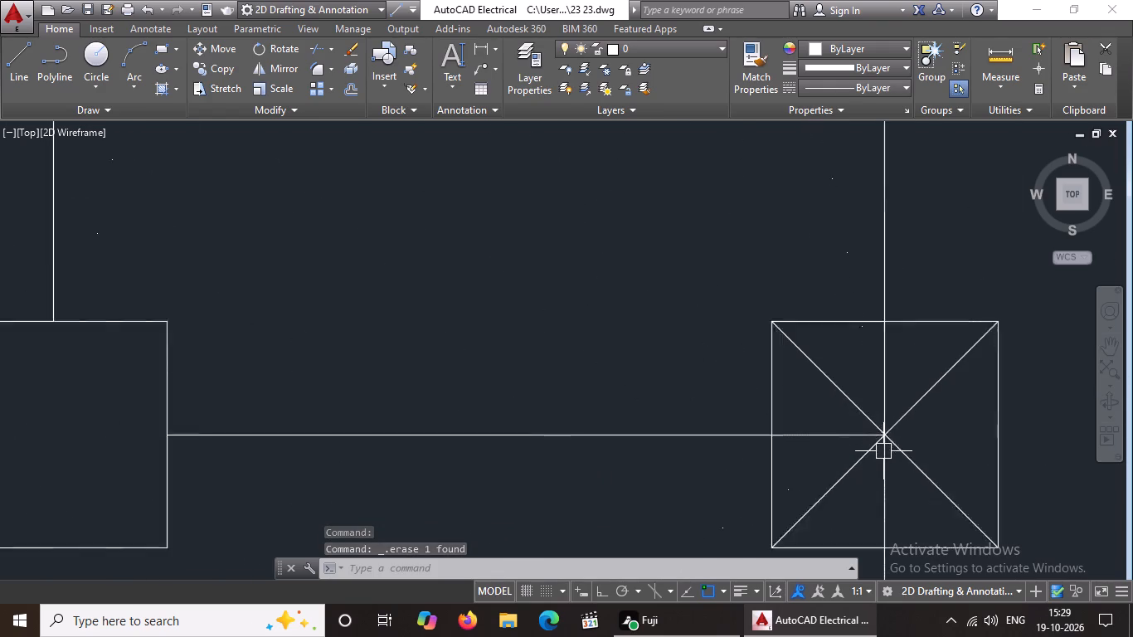
scroll(883, 451, up, 1)
click(913, 456)
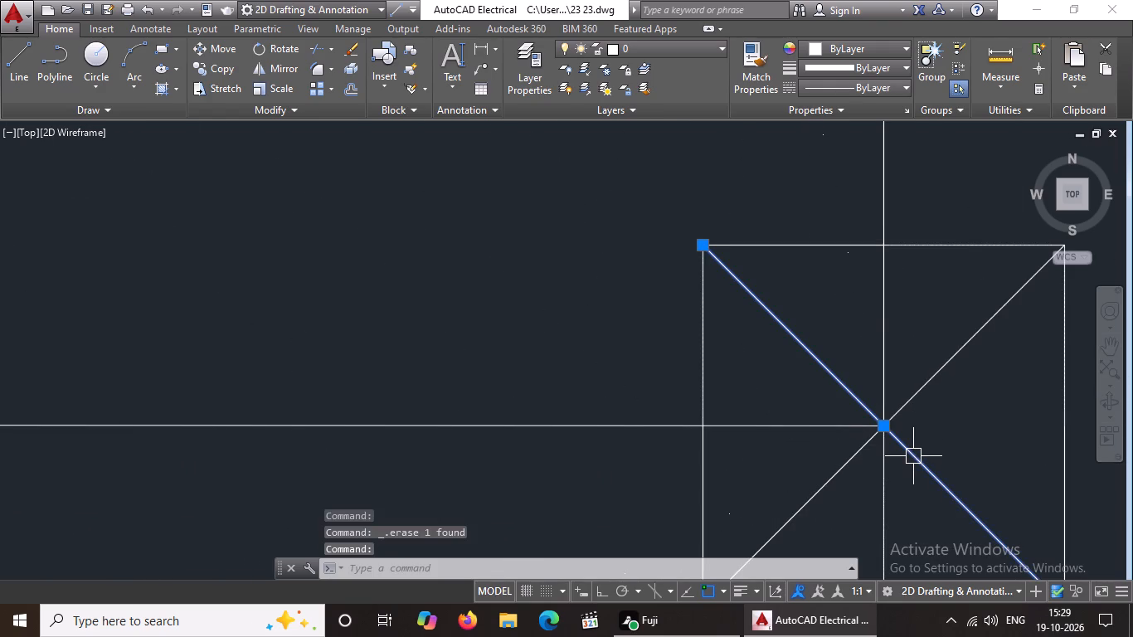
key(Delete)
key(End)
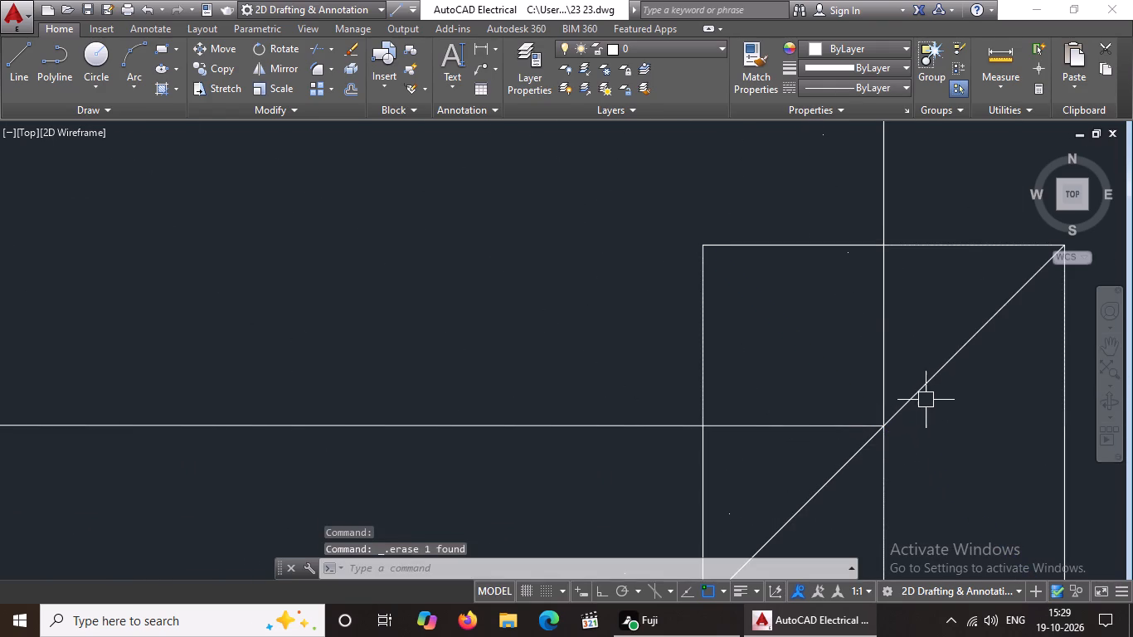
click(928, 385)
key(Delete)
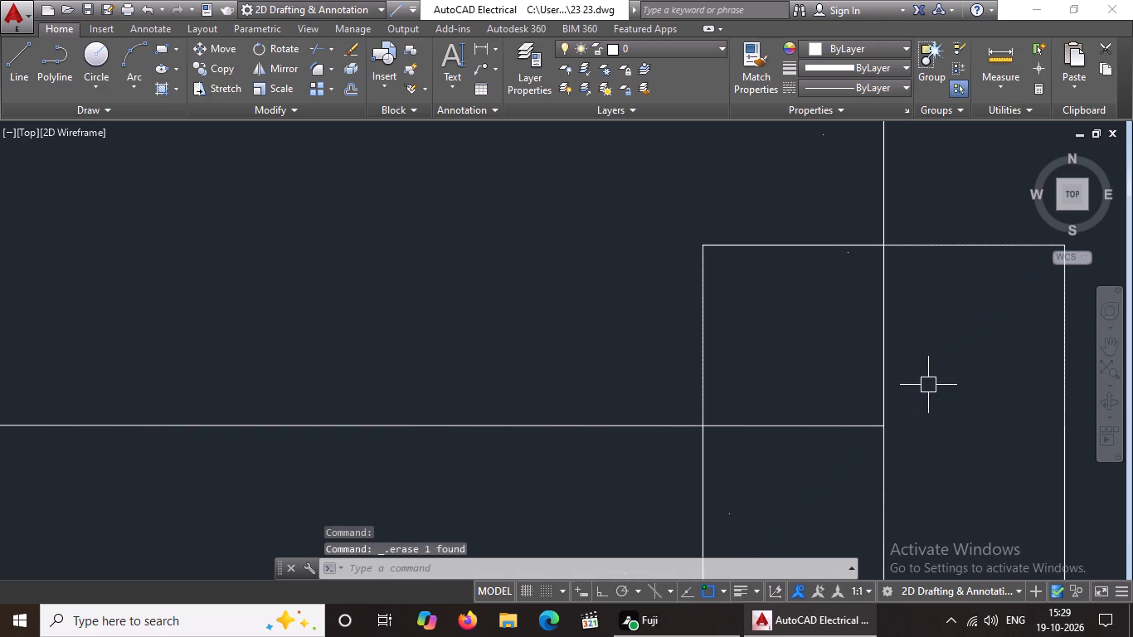
Trim the centrelines and both dotted diagonals back to the edges of the narrow east bay's southeast column square.
scroll(928, 385, down, 2)
text(TR)
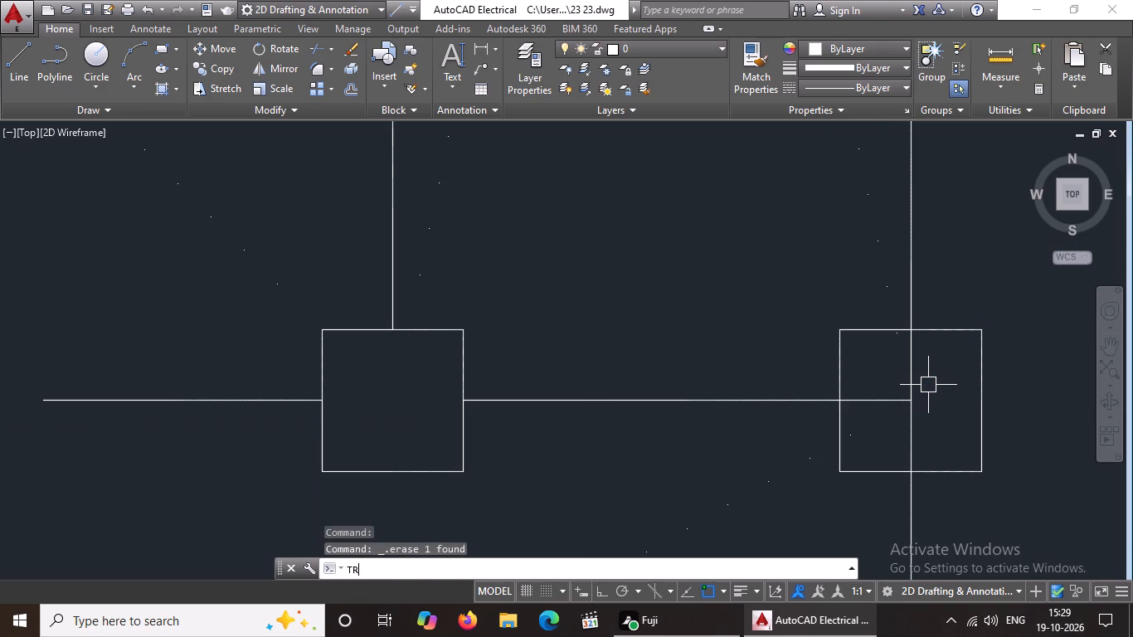
key(Return)
key(Return)
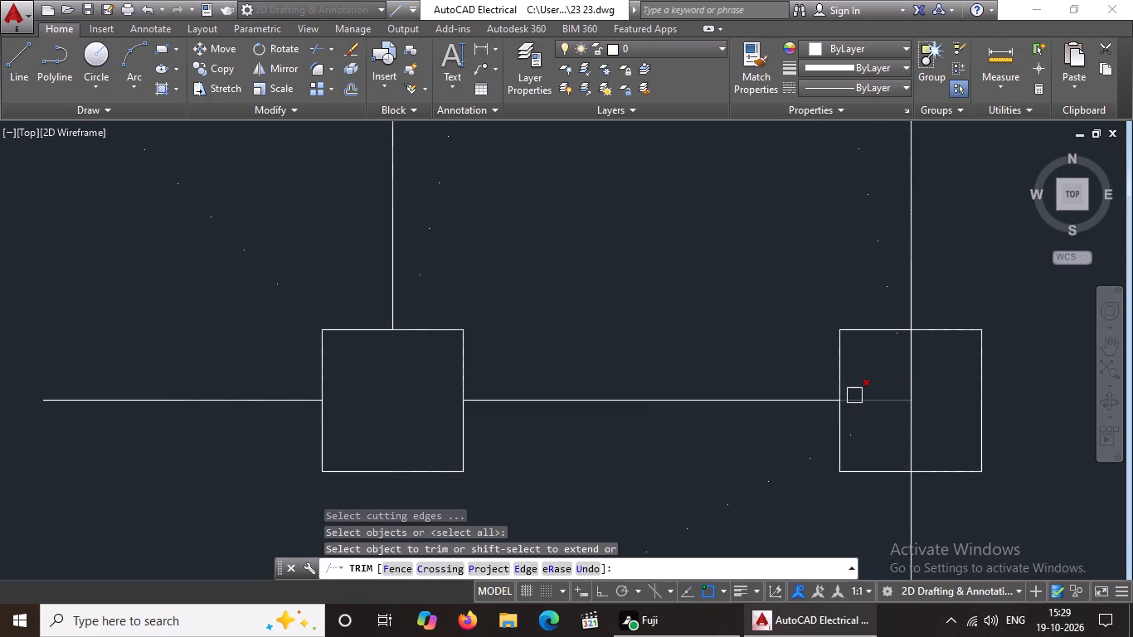
drag(855, 396, 864, 394)
click(908, 383)
click(912, 430)
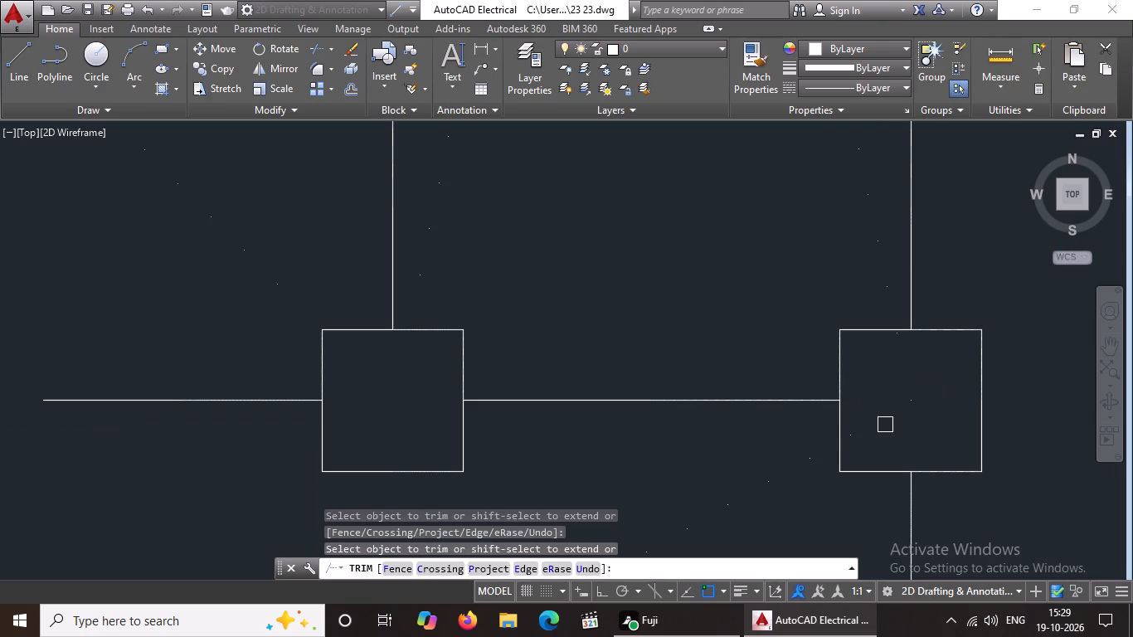
click(853, 434)
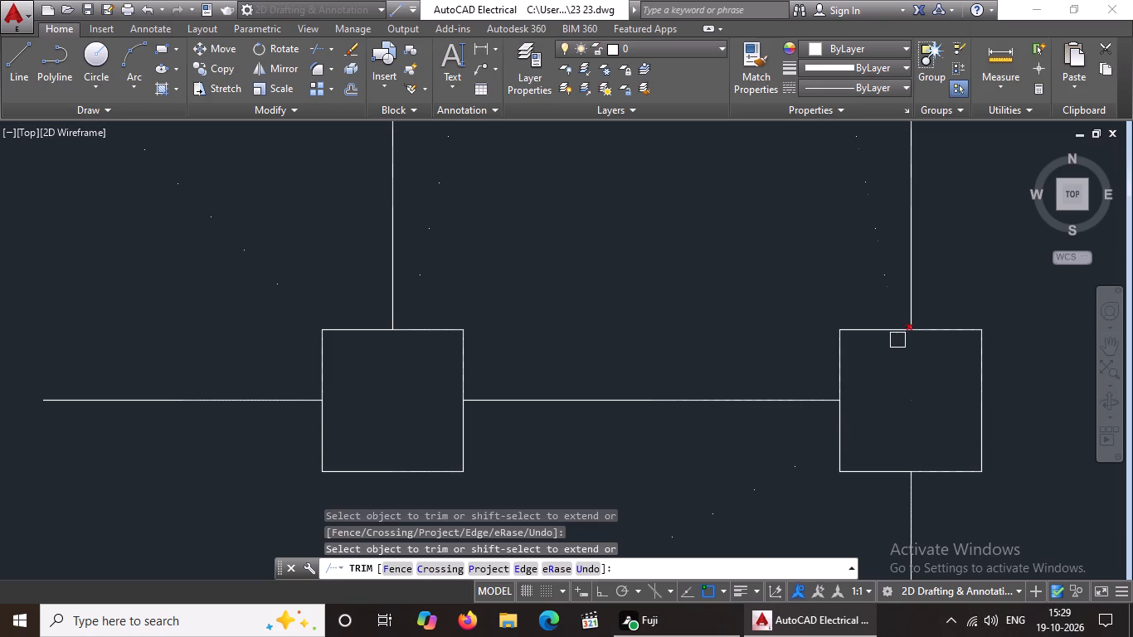
click(898, 340)
click(918, 411)
scroll(929, 411, down, 3)
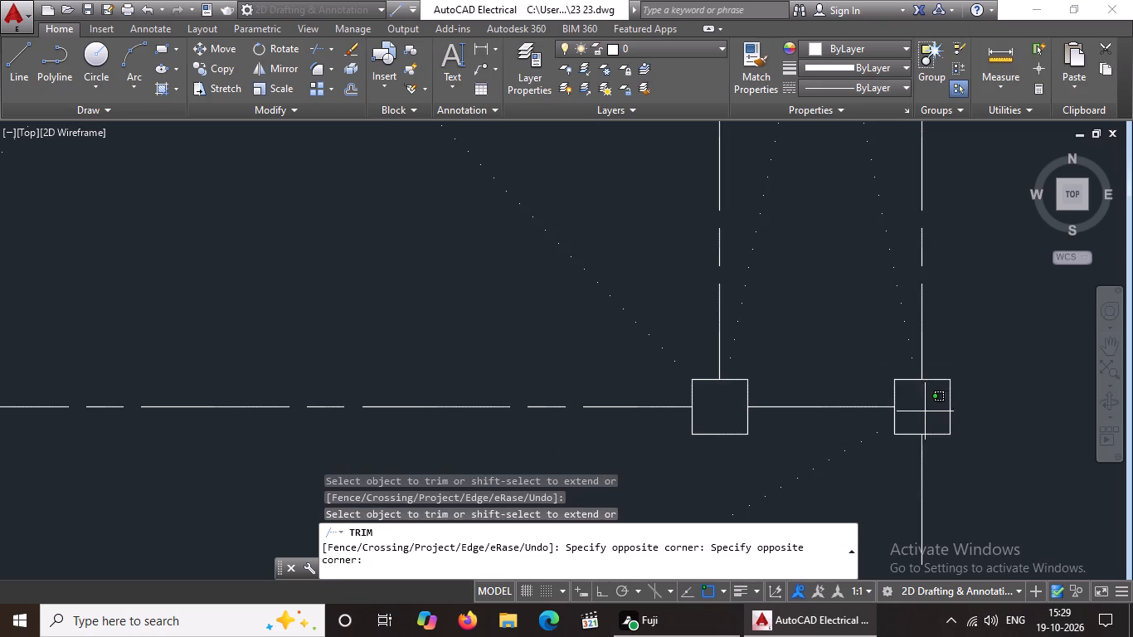
click(928, 411)
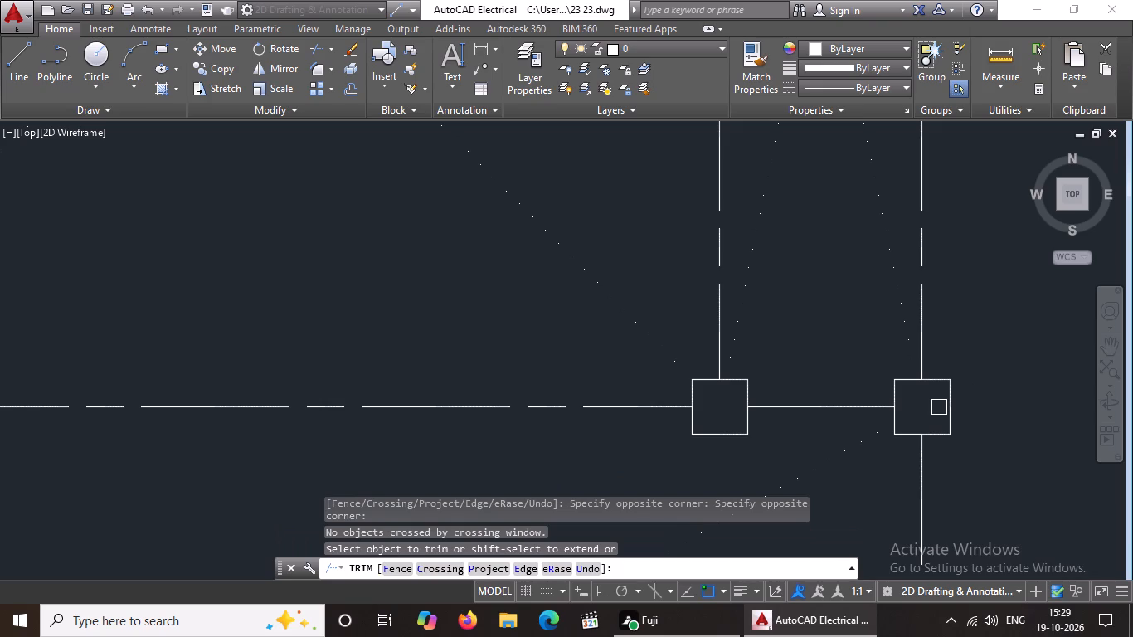
Trim both centrelines and the dotted diagonal back to the edges of the column square at the plan's southeast corner.
scroll(939, 407, down, 4)
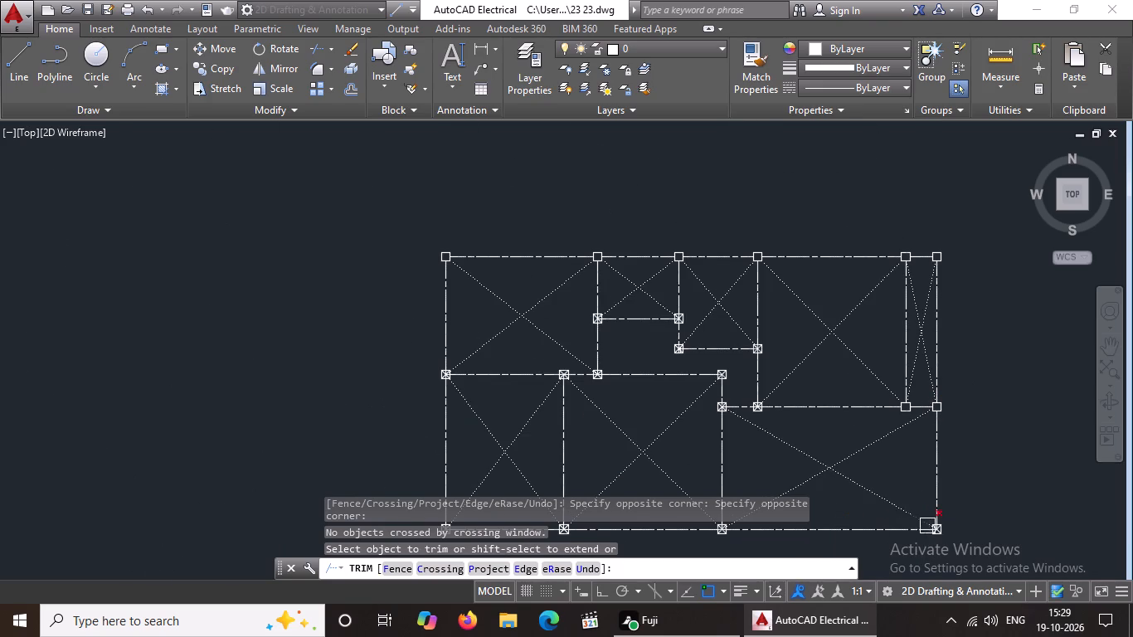
scroll(939, 542, up, 4)
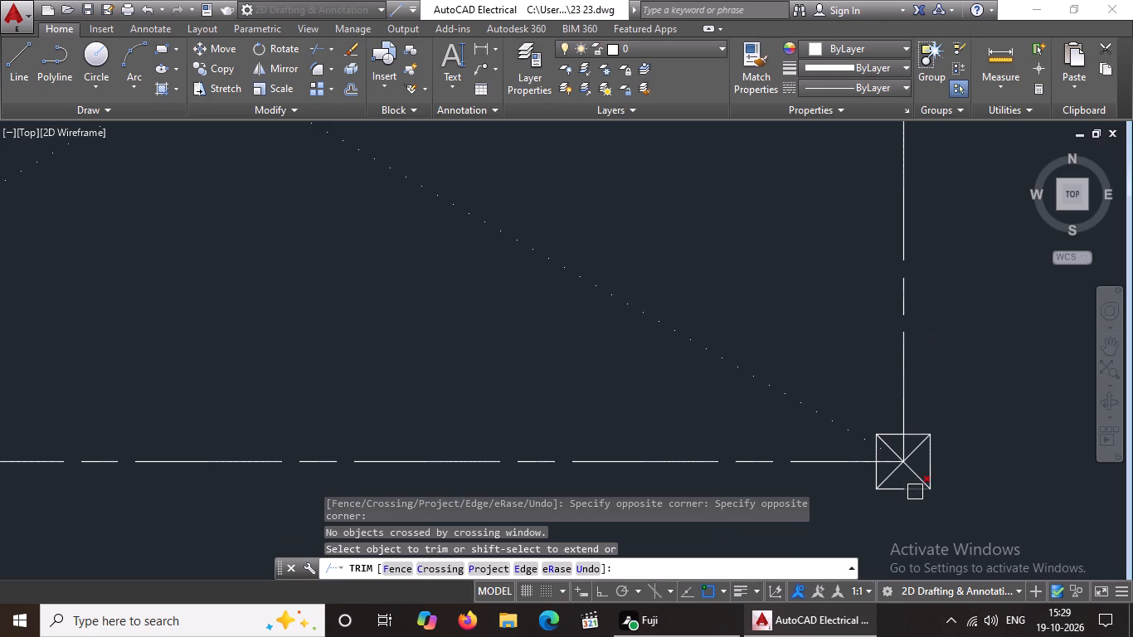
scroll(892, 469, up, 2)
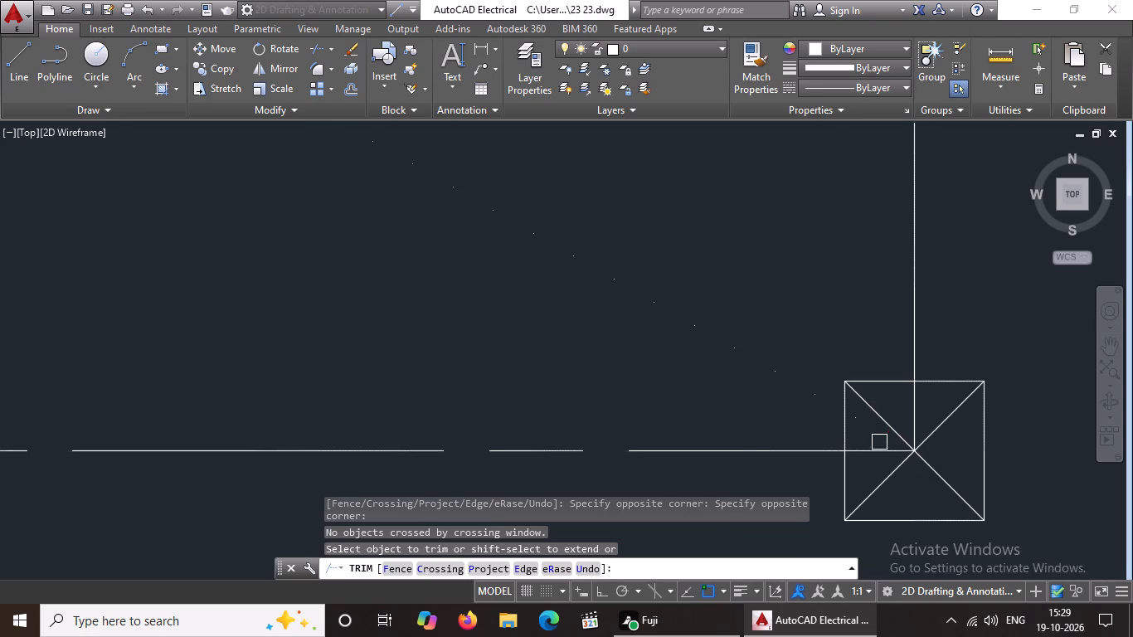
click(878, 451)
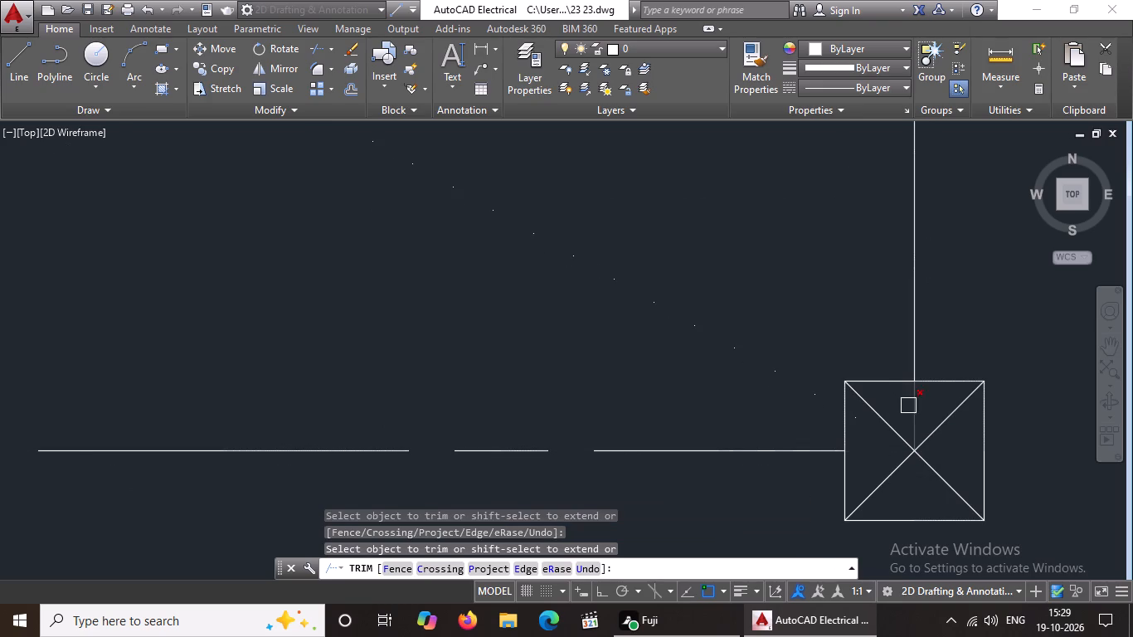
click(912, 407)
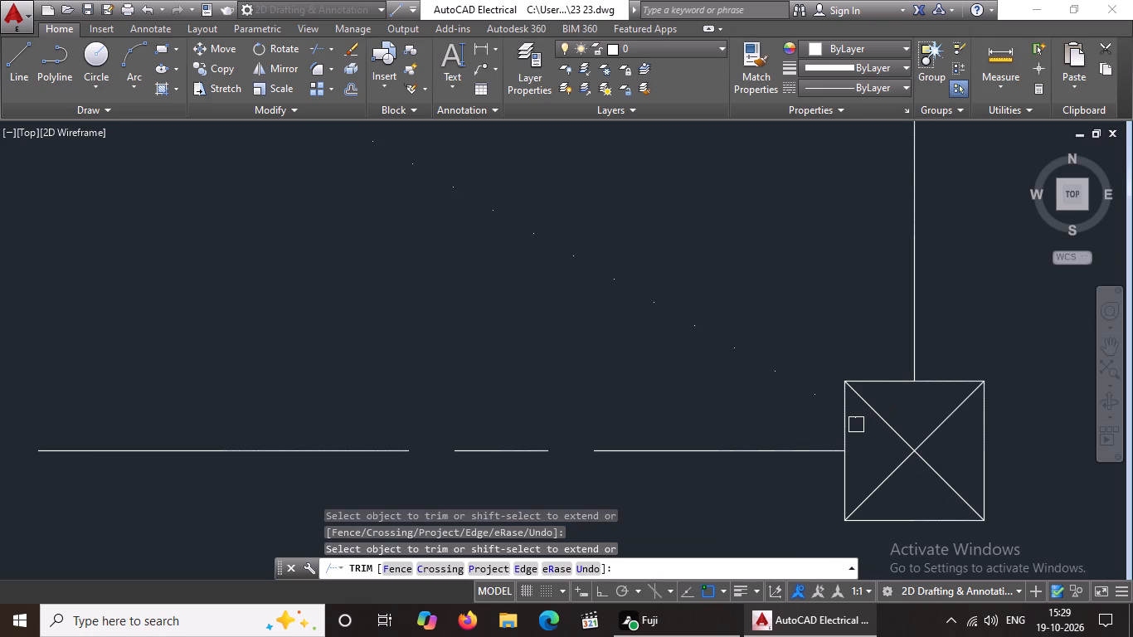
click(856, 425)
key(Escape)
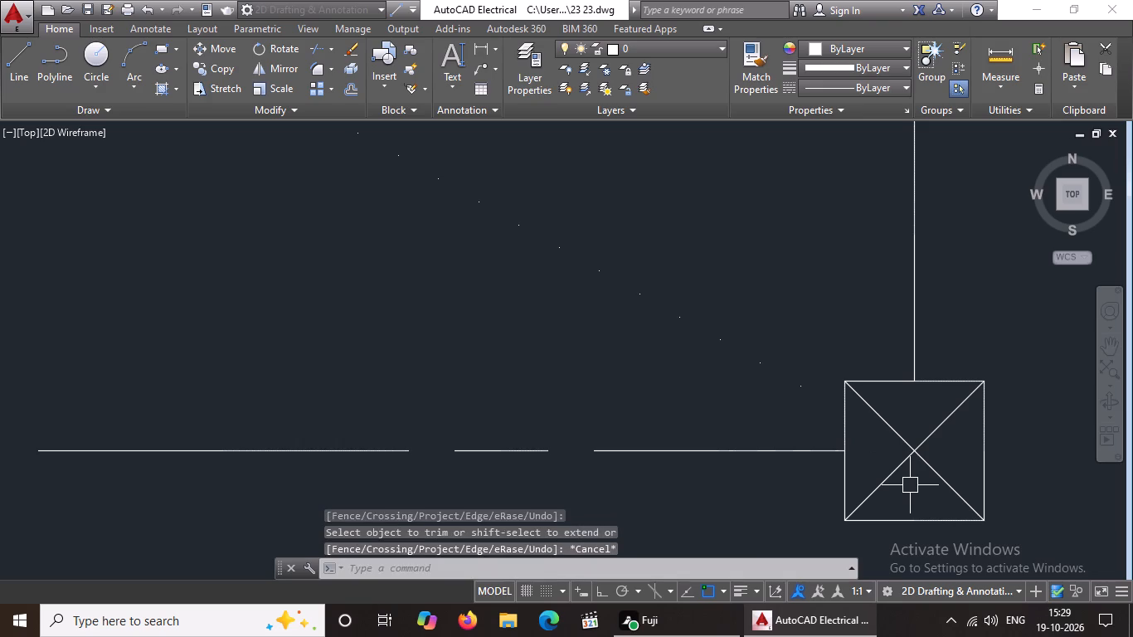
Erase both crossing diagonals inside the column square at the plan's southeast corner.
click(931, 460)
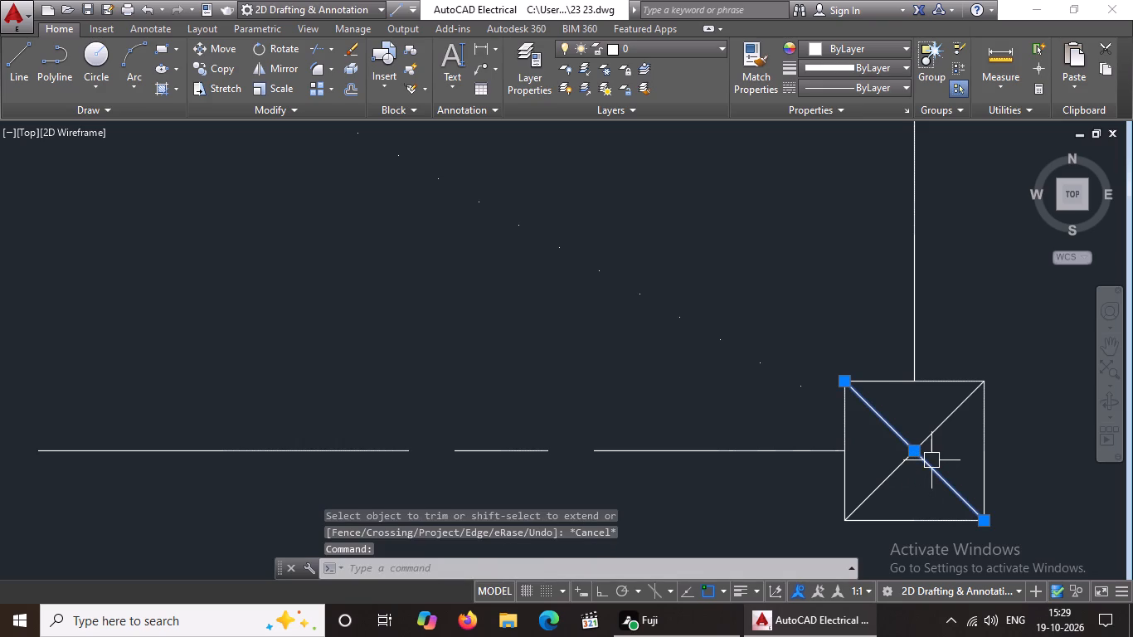
key(Delete)
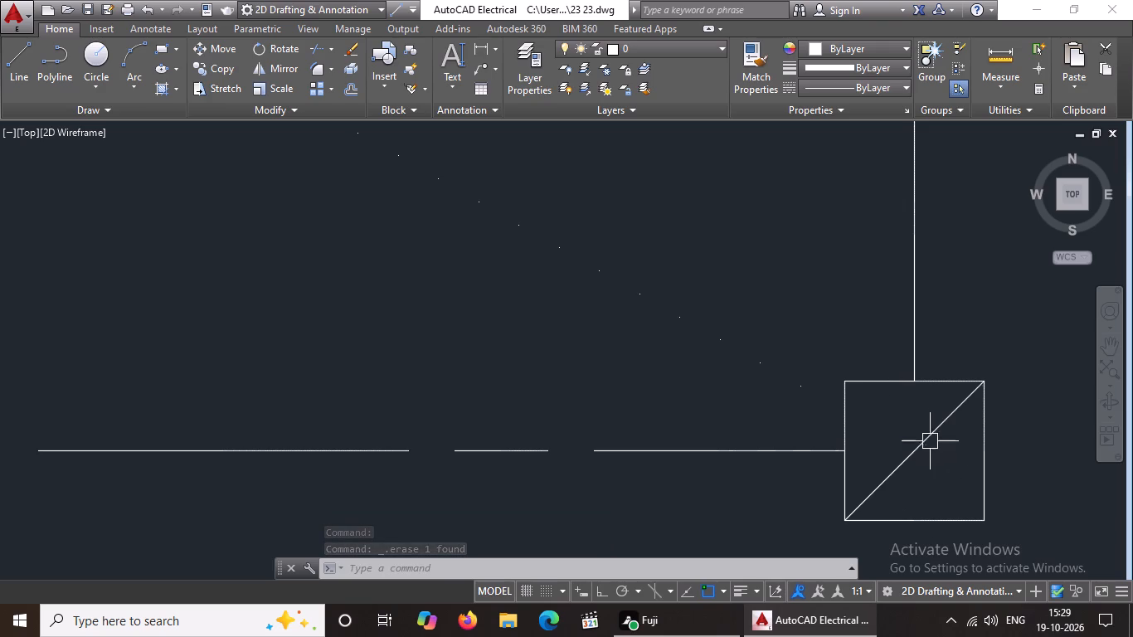
click(929, 439)
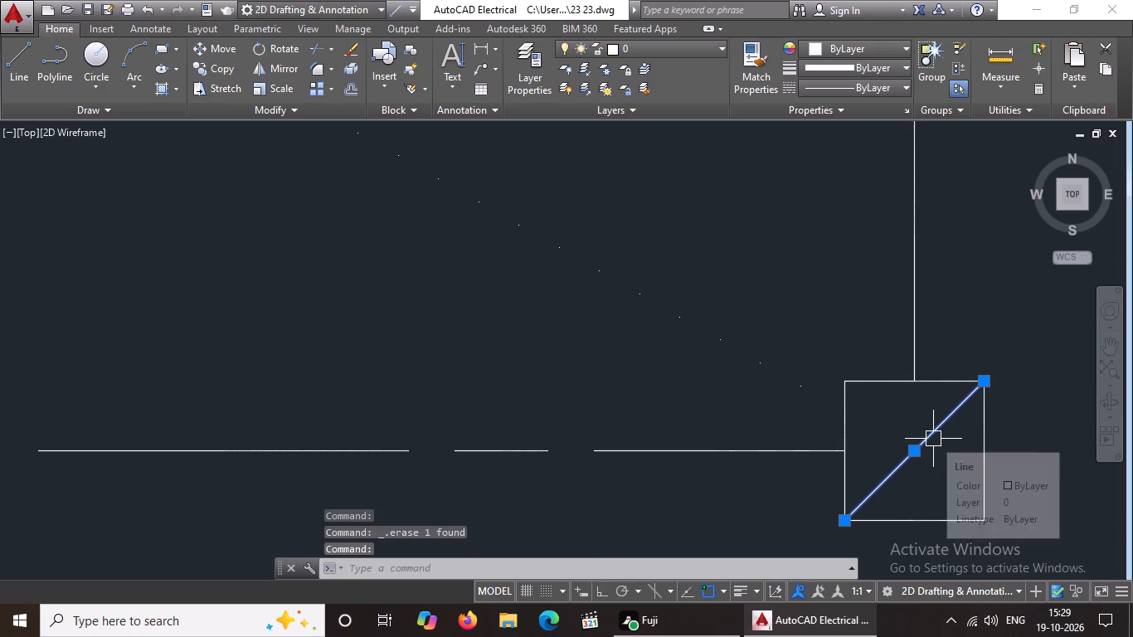
key(Delete)
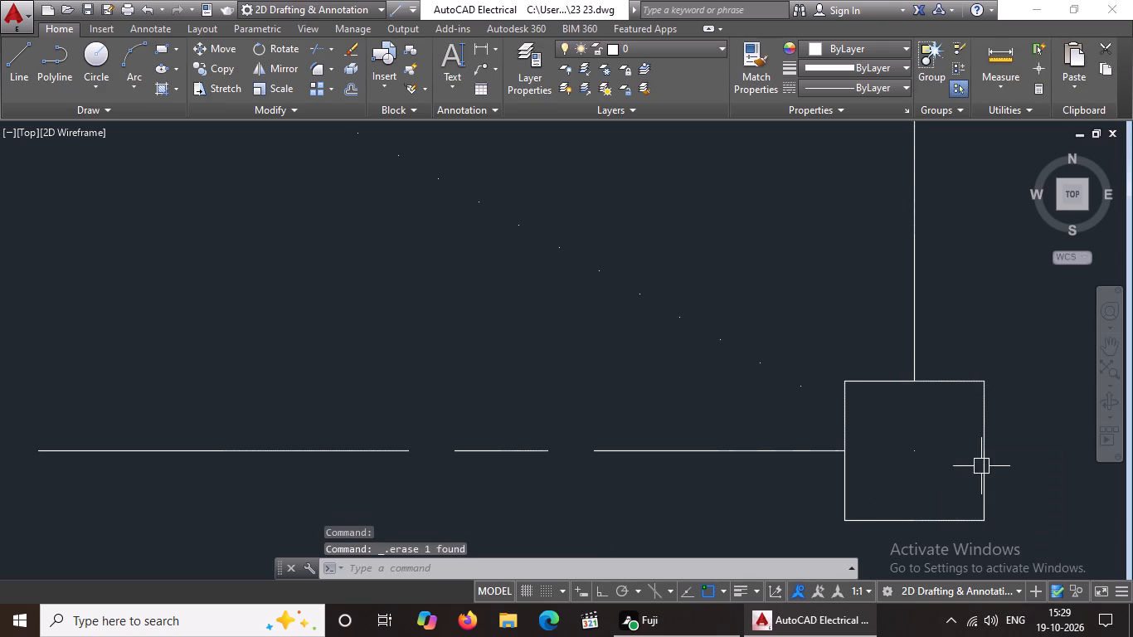
Erase the leftover line stubs at the centre of the plan's southeast corner column square.
click(912, 451)
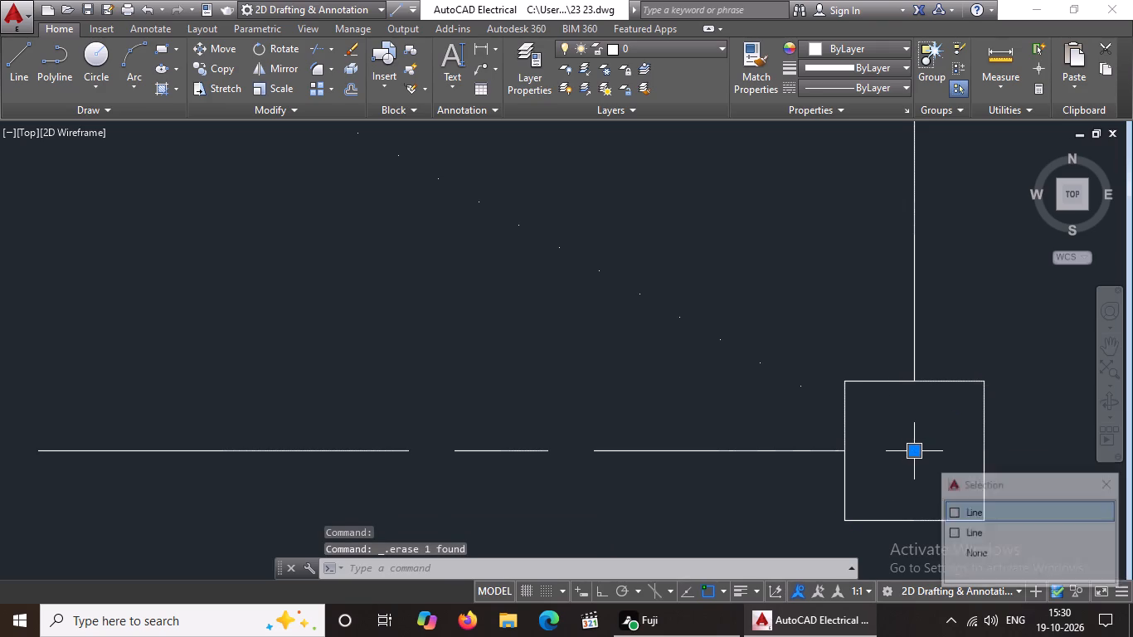
click(961, 511)
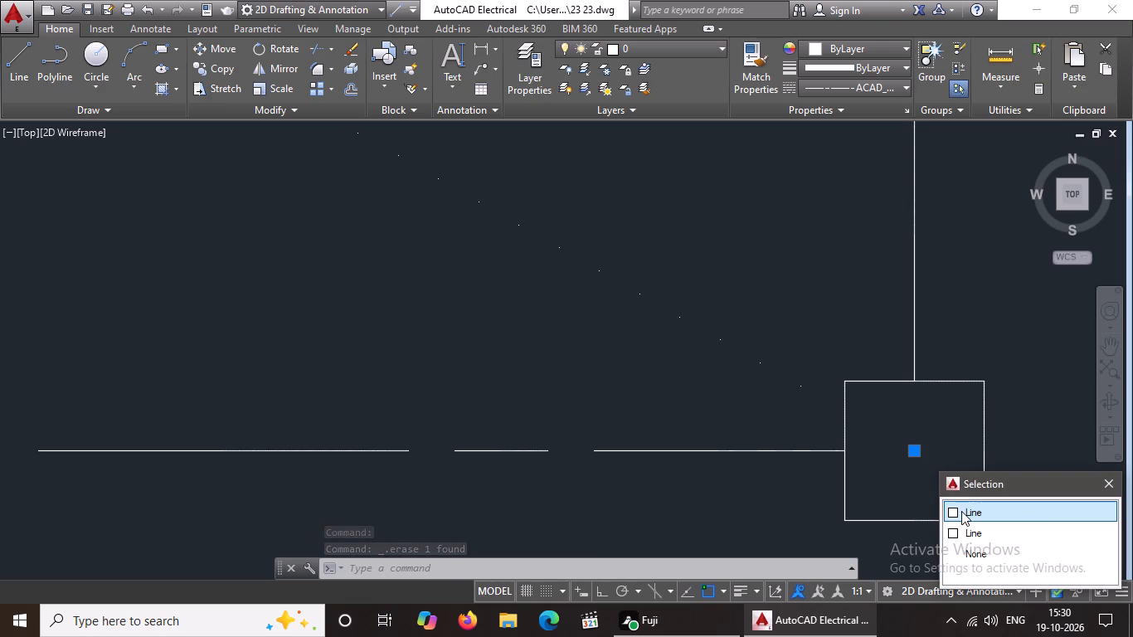
key(Delete)
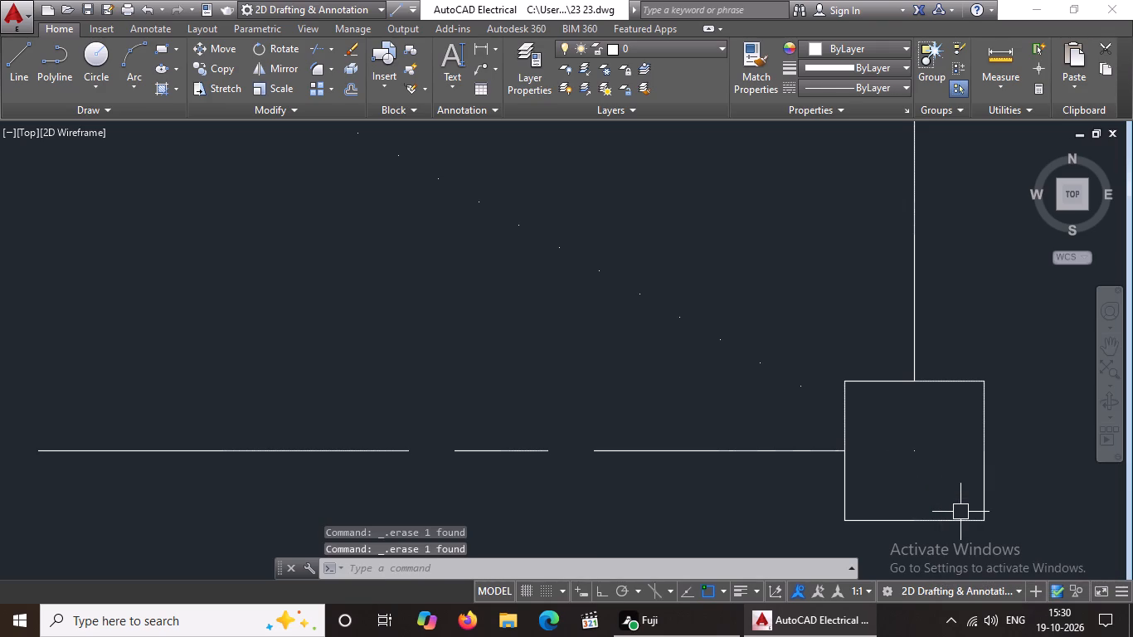
drag(895, 439, 909, 450)
click(957, 492)
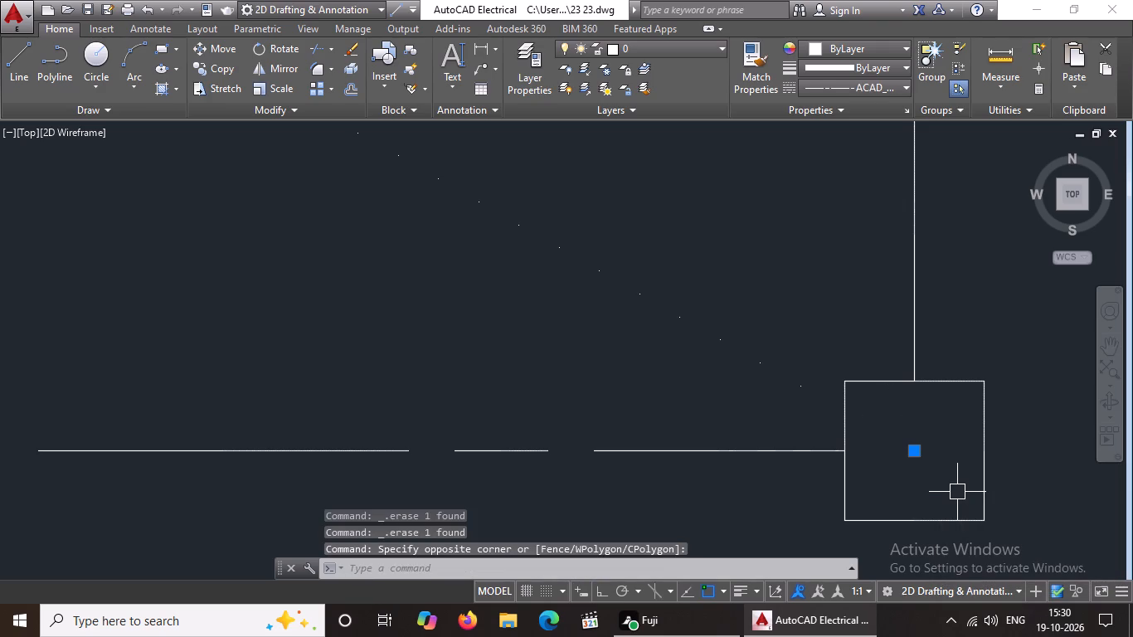
key(Delete)
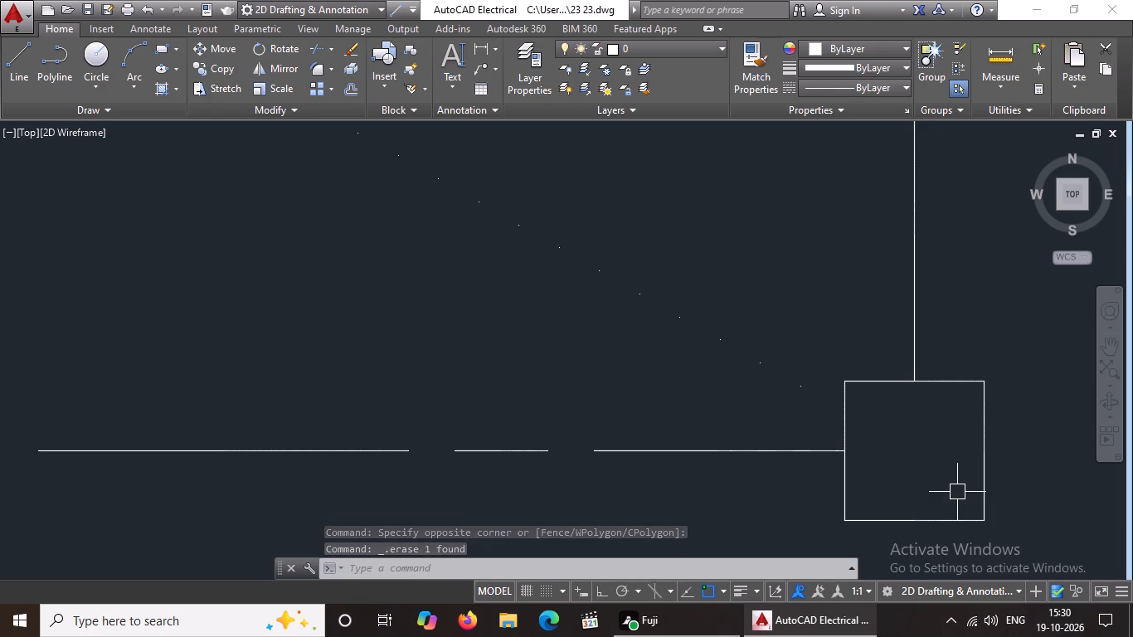
Erase both crossing diagonals inside the column square at the southwest corner of the wide southeast room.
scroll(911, 478, down, 3)
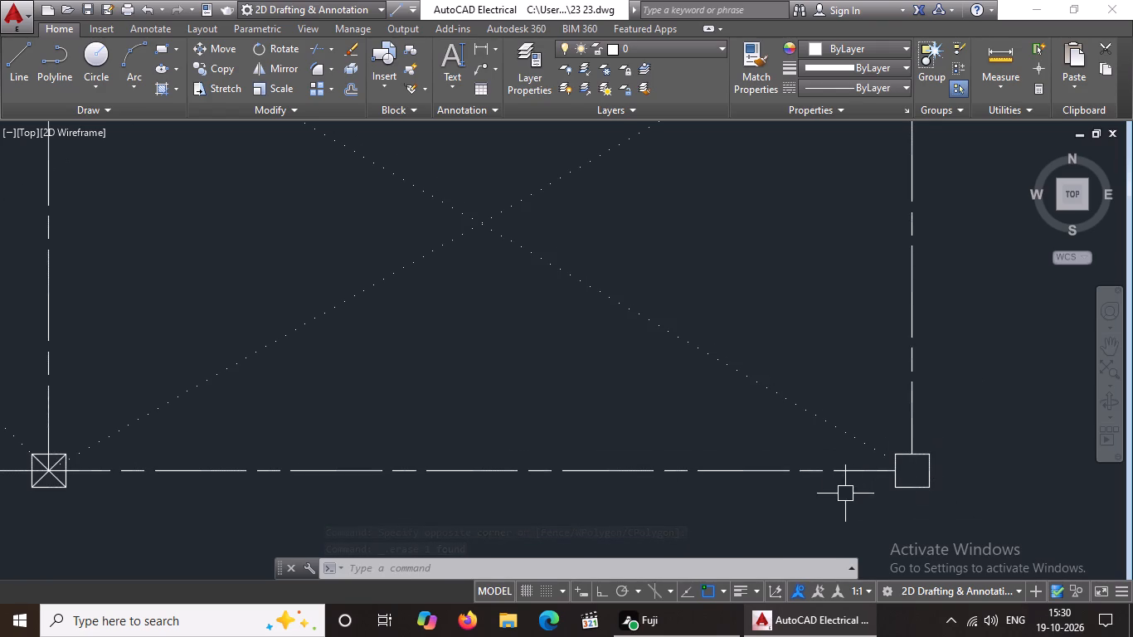
scroll(823, 493, down, 2)
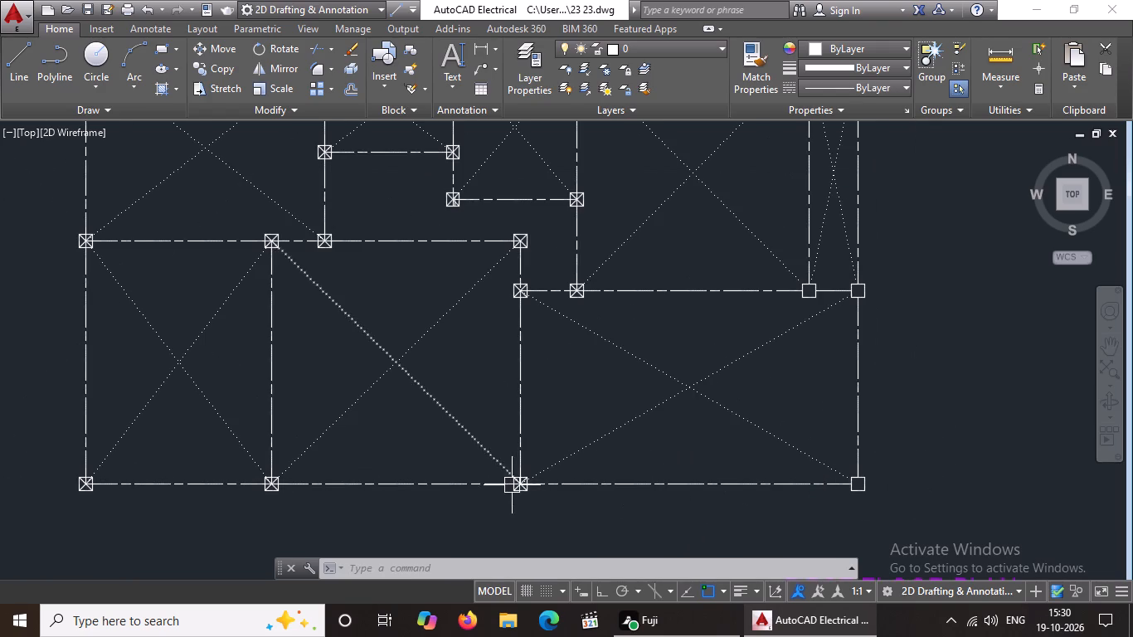
scroll(512, 485, up, 4)
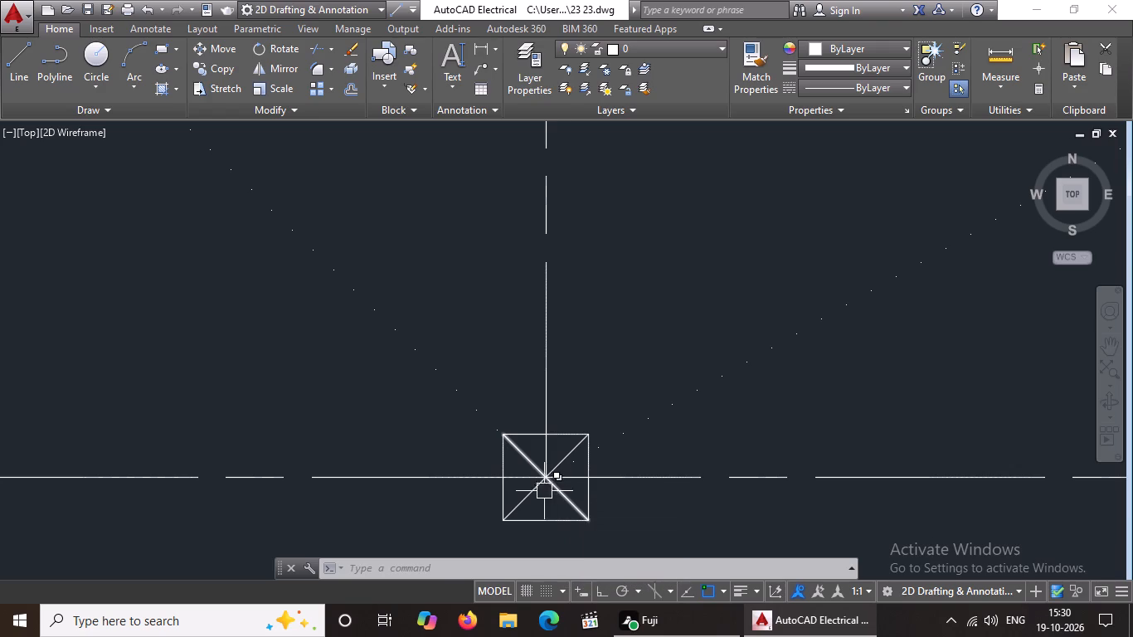
scroll(558, 504, up, 1)
click(573, 494)
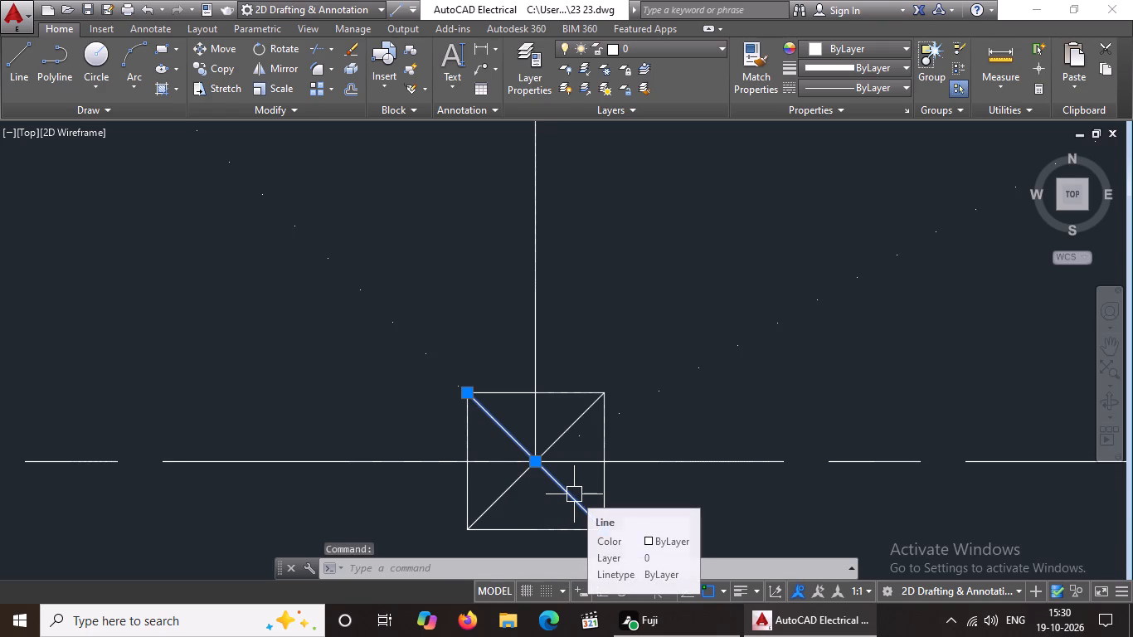
key(Delete)
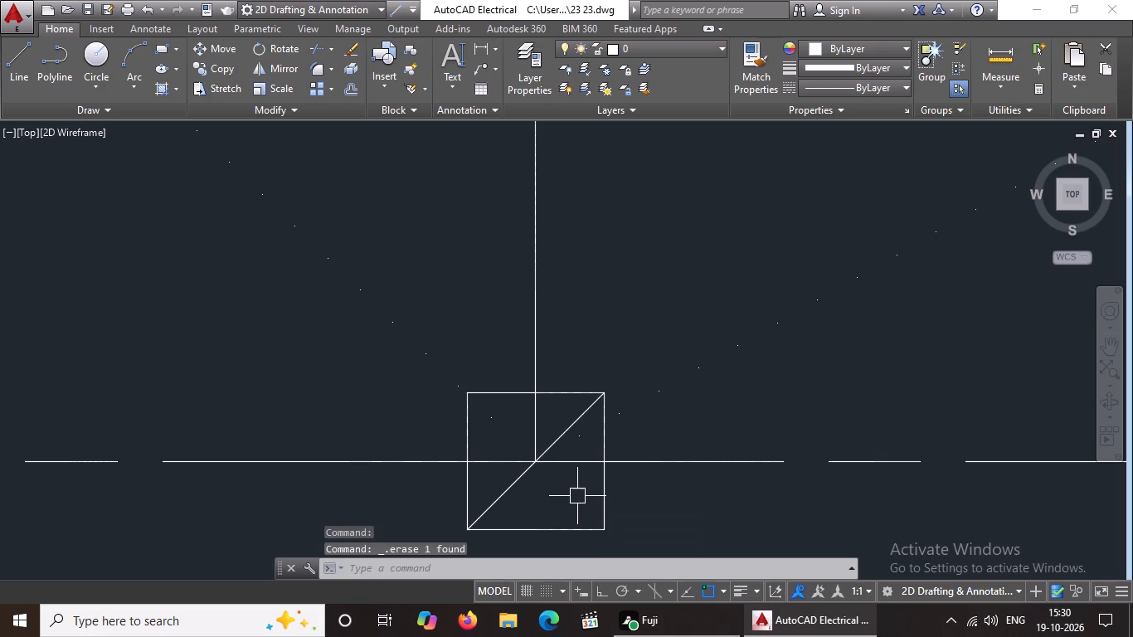
click(507, 479)
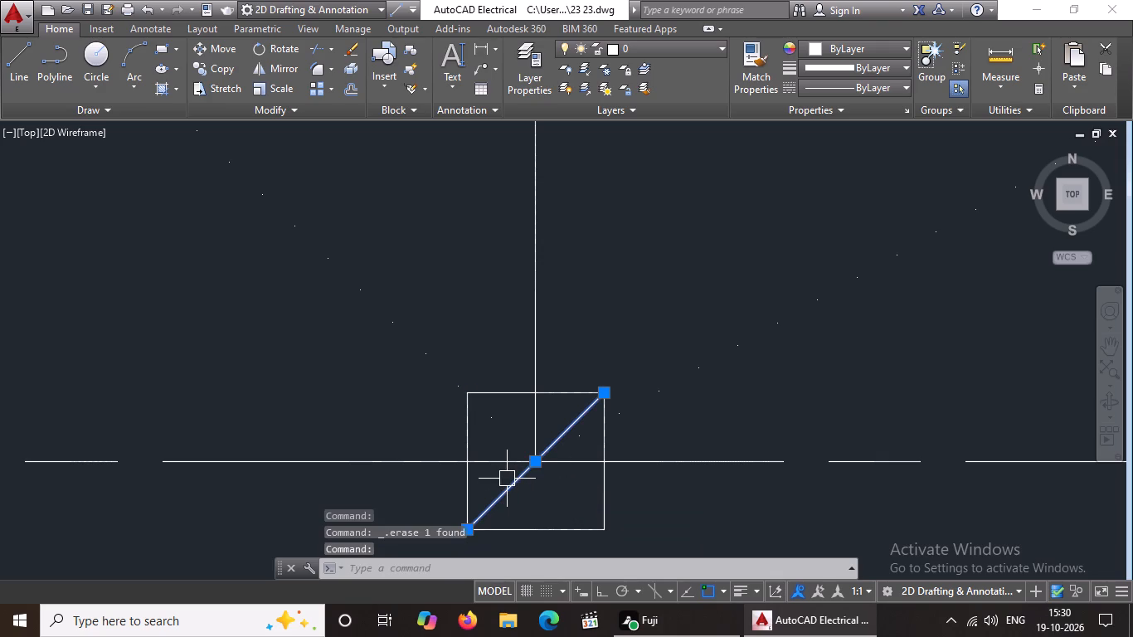
key(Delete)
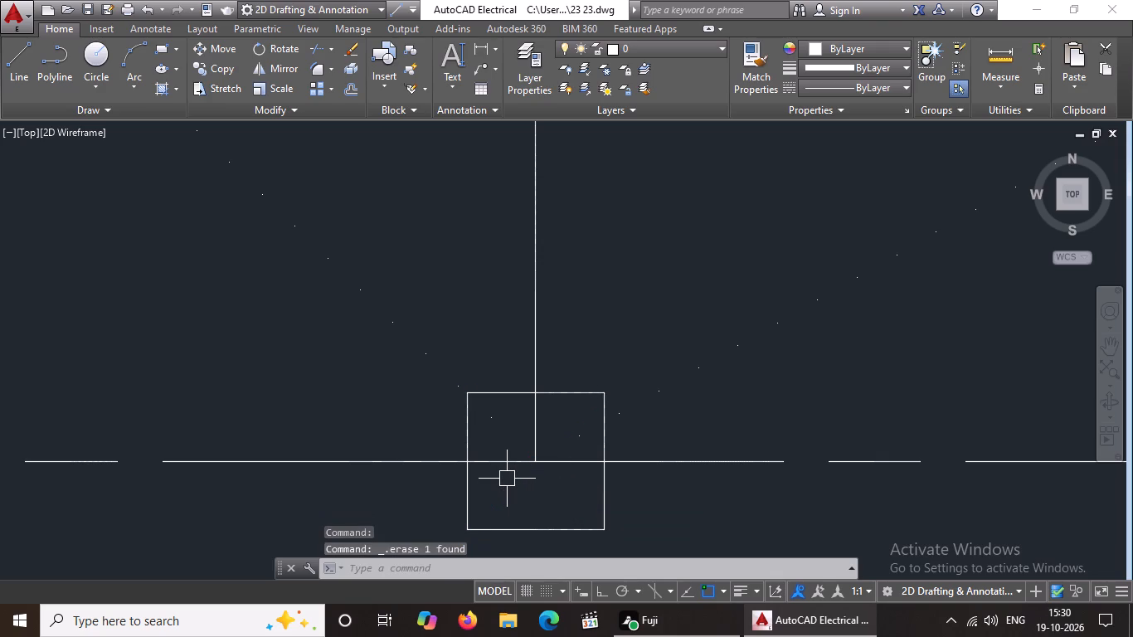
Trim the centrelines and both dotted diagonals back to the edges of the wide southeast room's southwest column square.
text(TR)
key(Return)
key(Return)
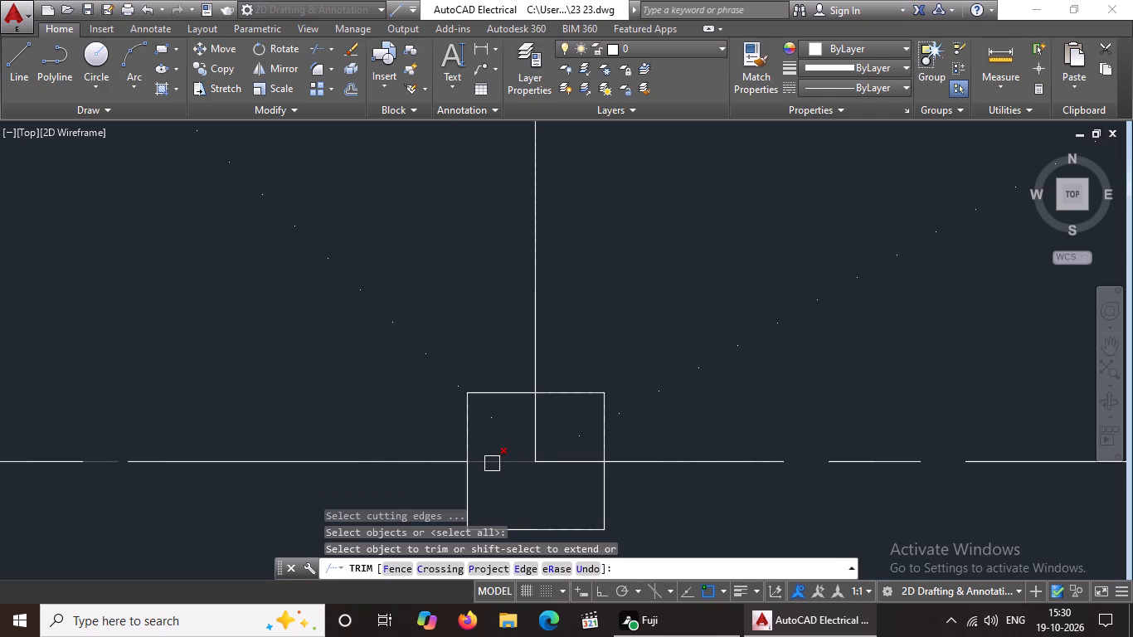
click(492, 464)
click(494, 422)
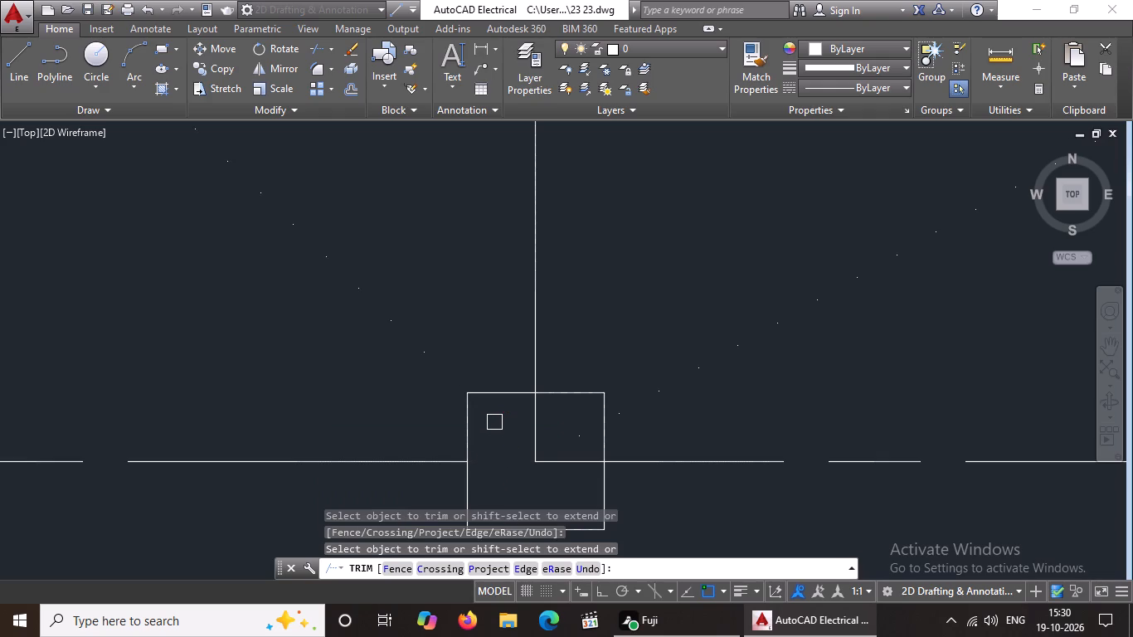
click(537, 410)
click(571, 447)
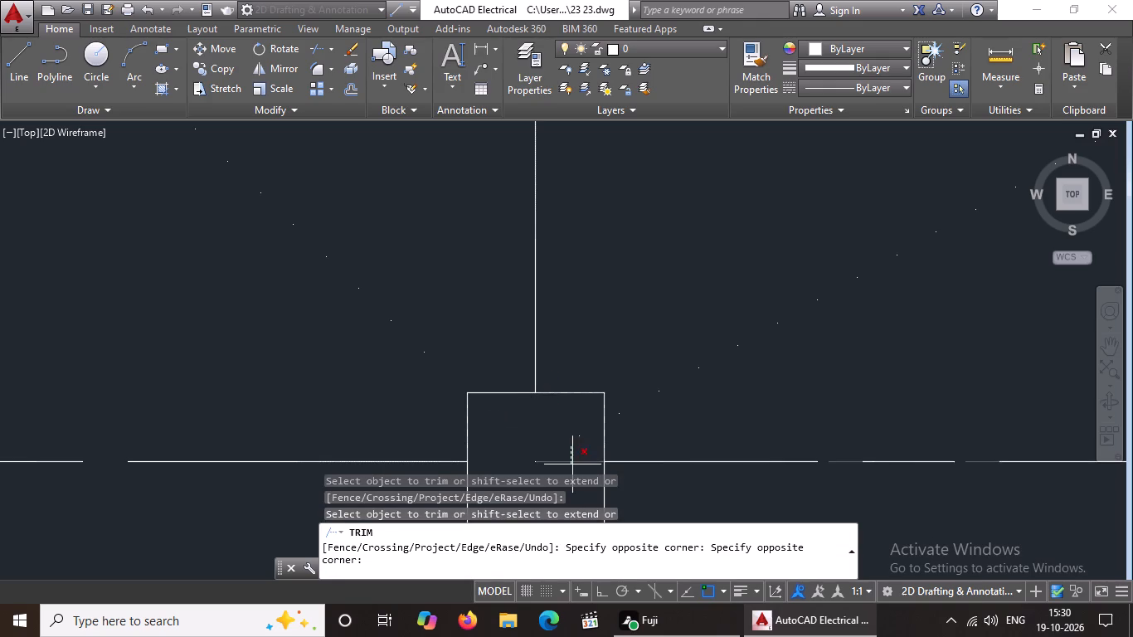
click(574, 460)
click(572, 472)
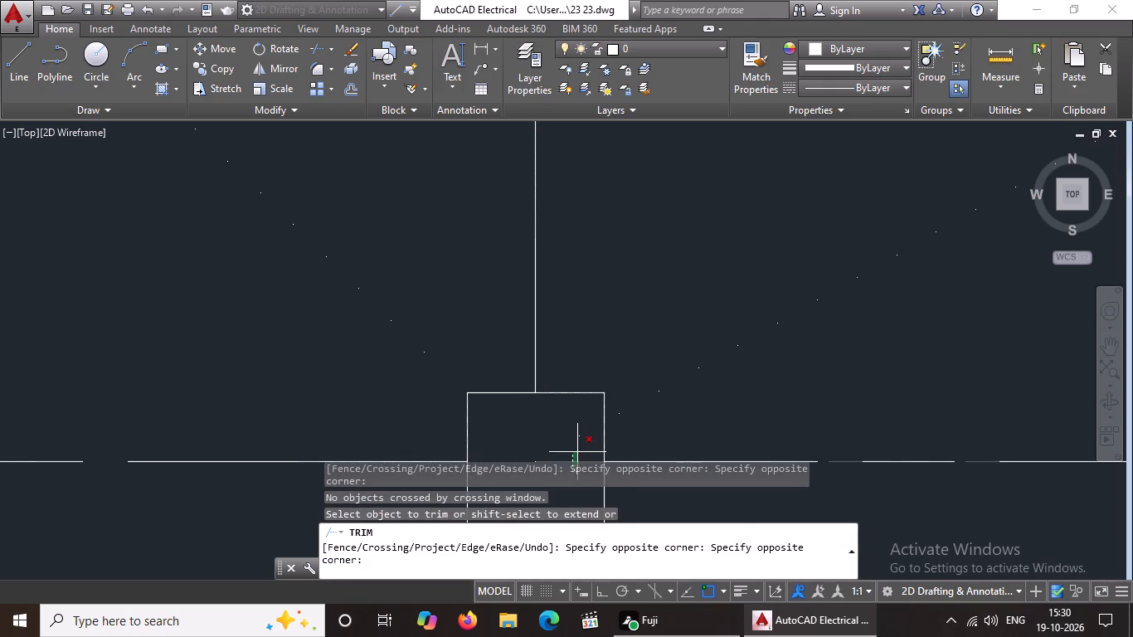
click(577, 452)
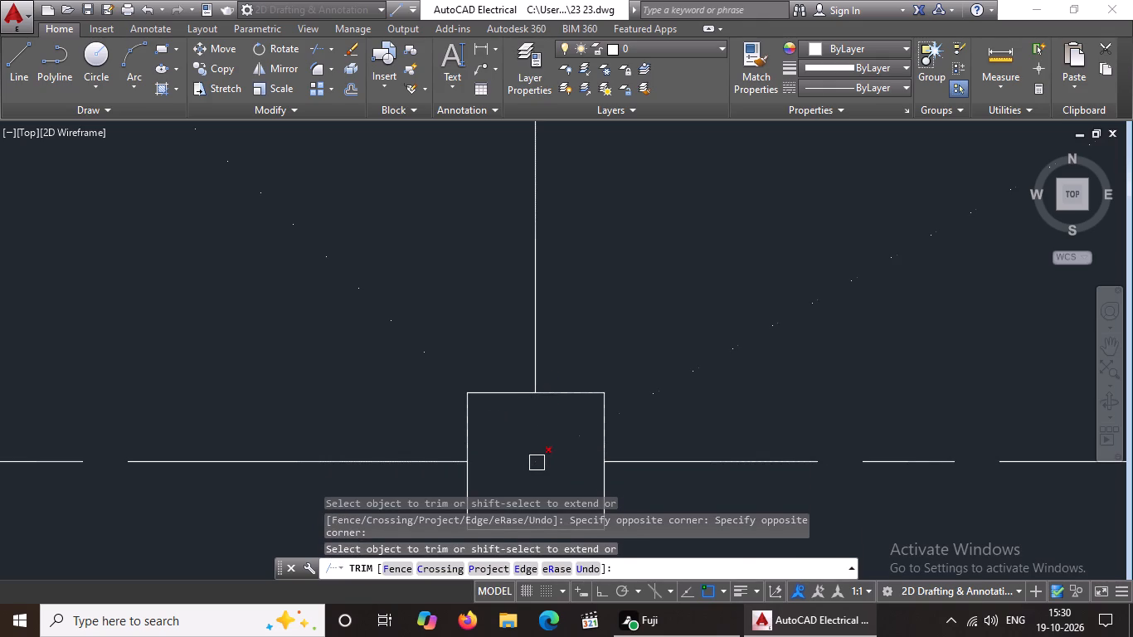
Erase both crossing diagonals inside the south-edge column square shared by the two southwest rooms.
click(537, 463)
scroll(612, 445, down, 6)
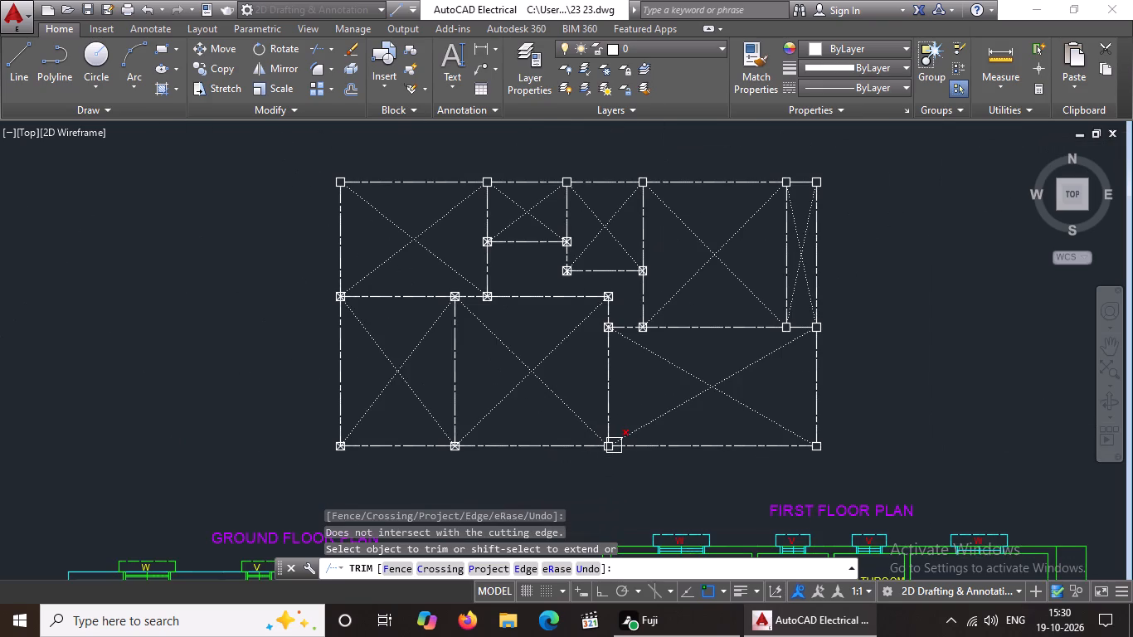
scroll(602, 474, down, 1)
scroll(447, 446, up, 2)
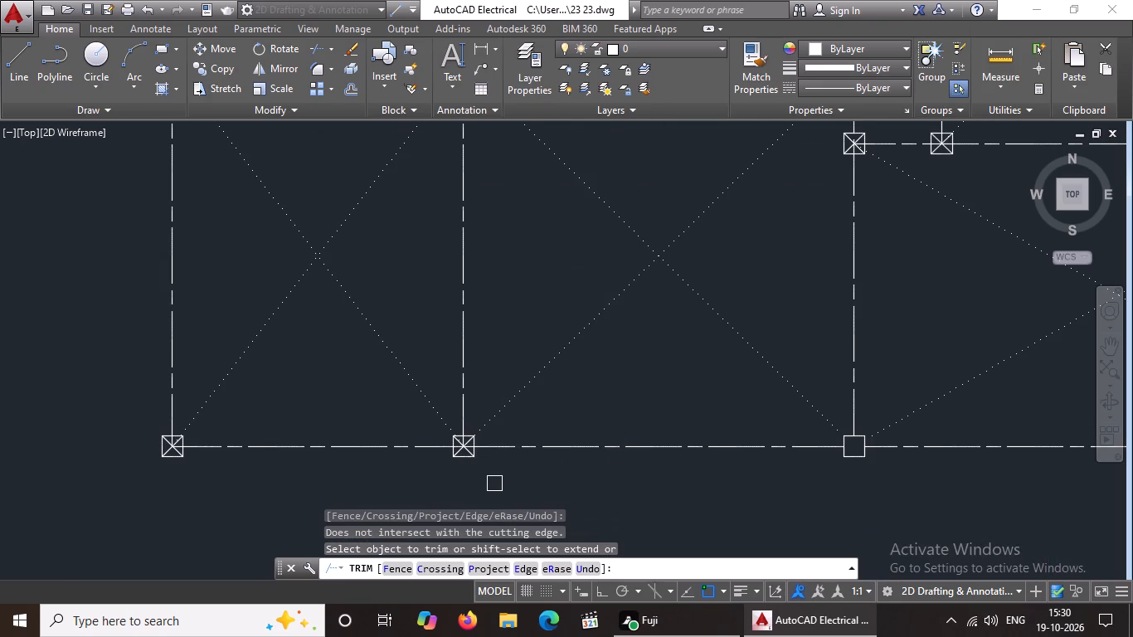
key(Escape)
key(Escape)
key(Escape)
key(Escape)
key(Escape)
key(Escape)
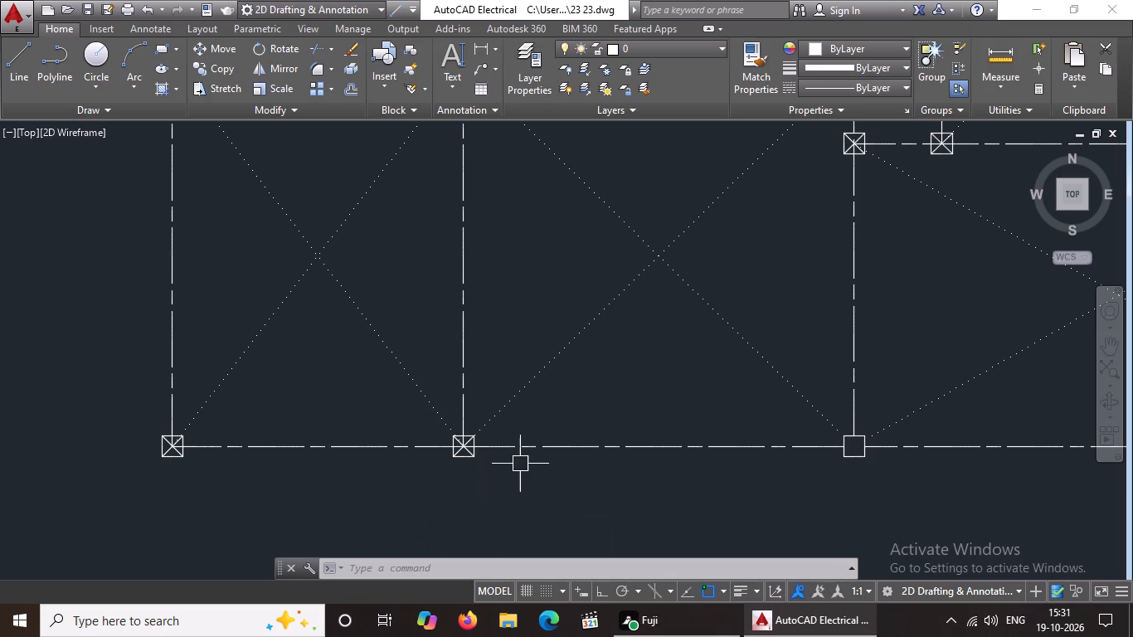
scroll(454, 460, up, 3)
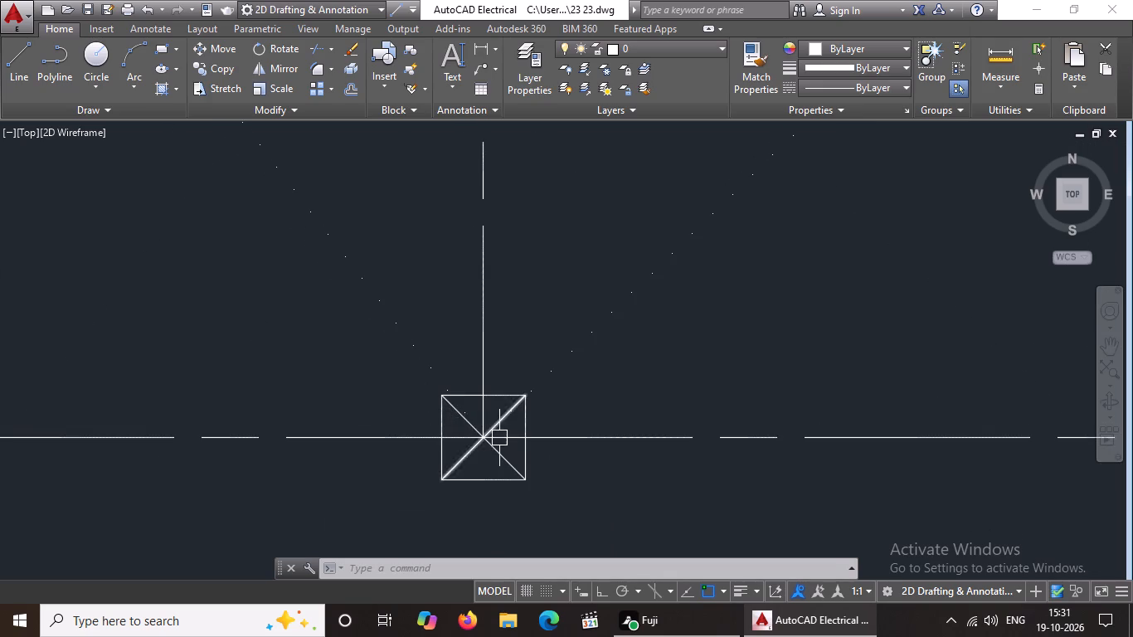
scroll(489, 455, up, 2)
click(498, 451)
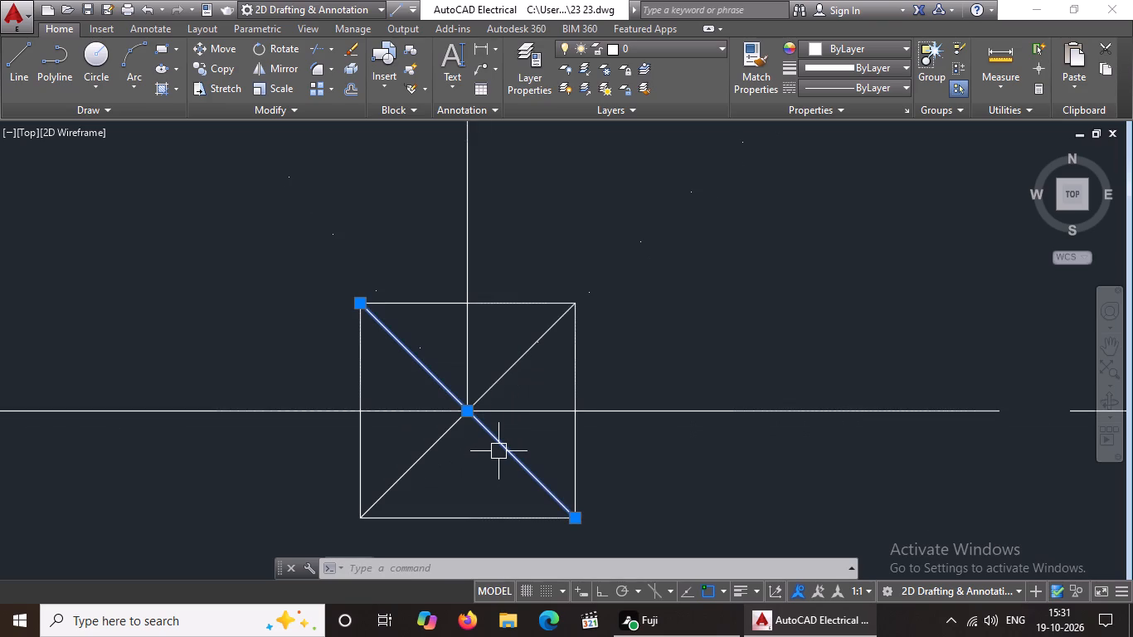
key(Delete)
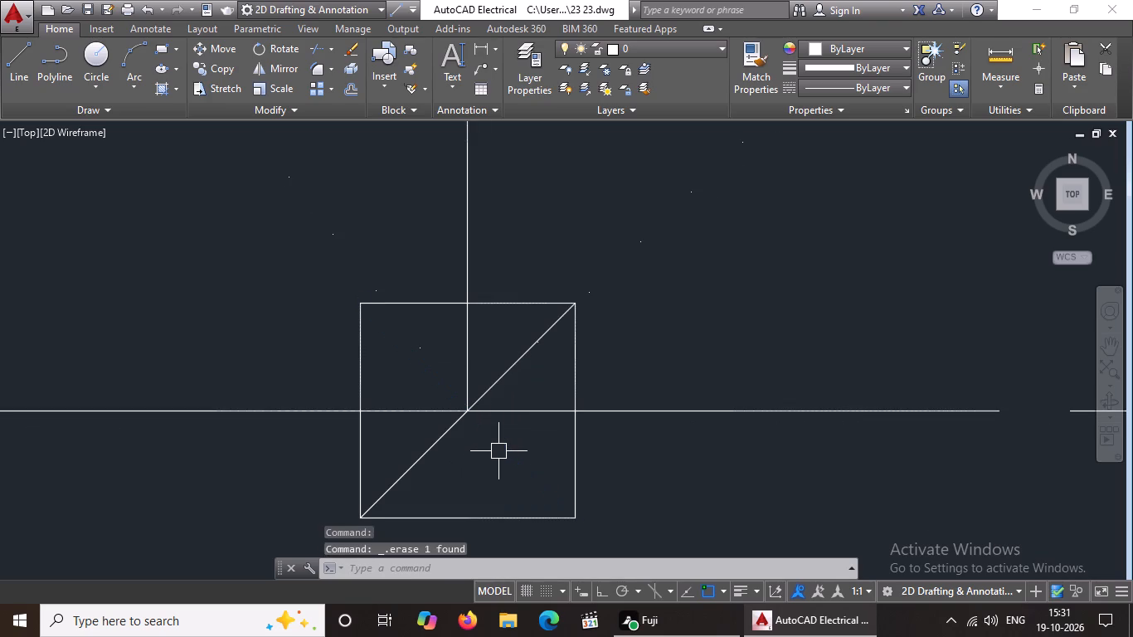
click(421, 460)
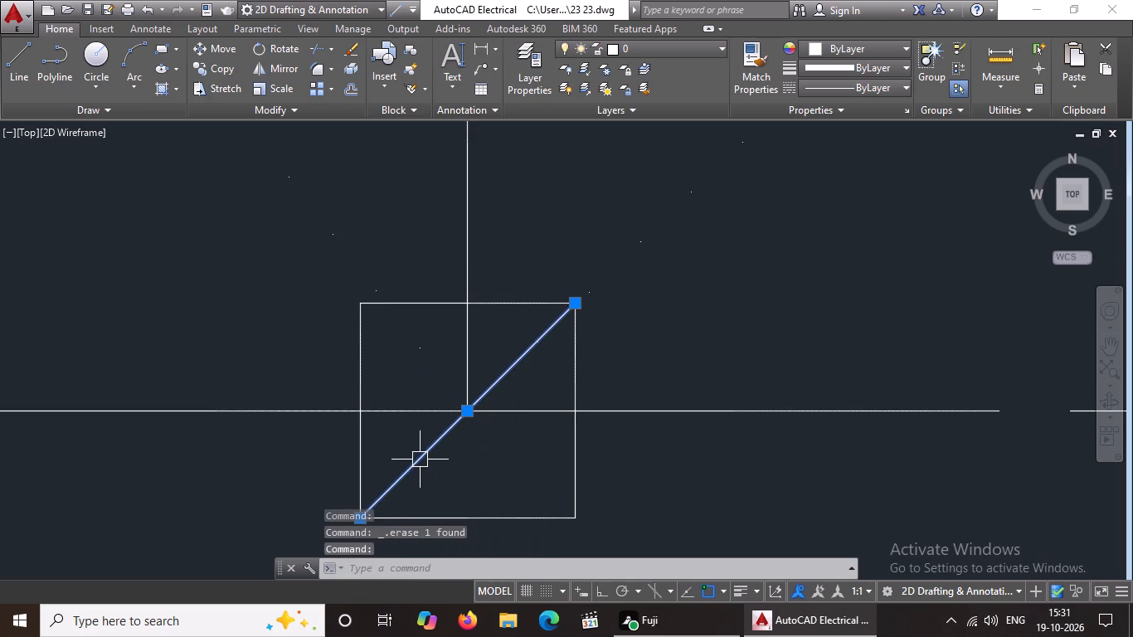
key(Delete)
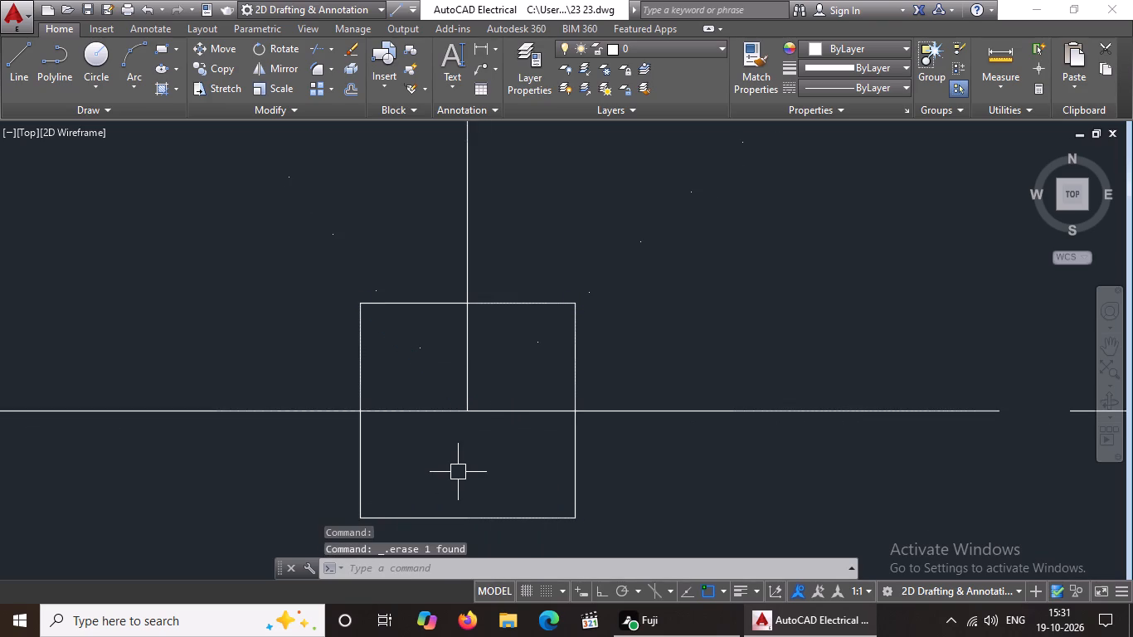
Trim the centrelines and both dotted diagonals back to the edges of the column square between the two southwest rooms.
text(TR)
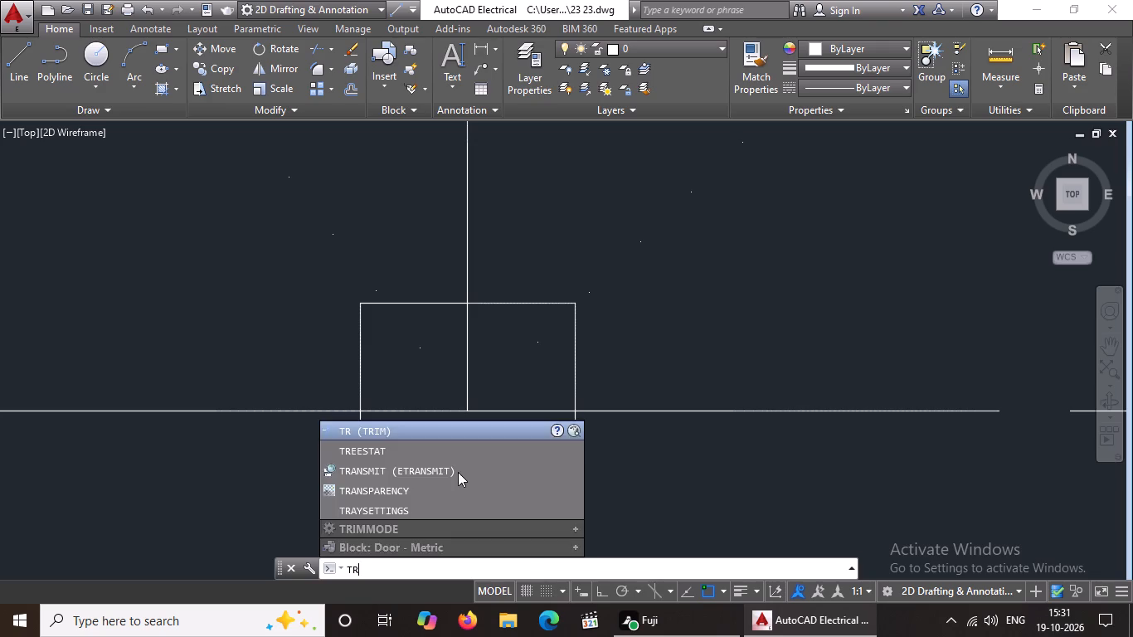
key(Return)
key(Return)
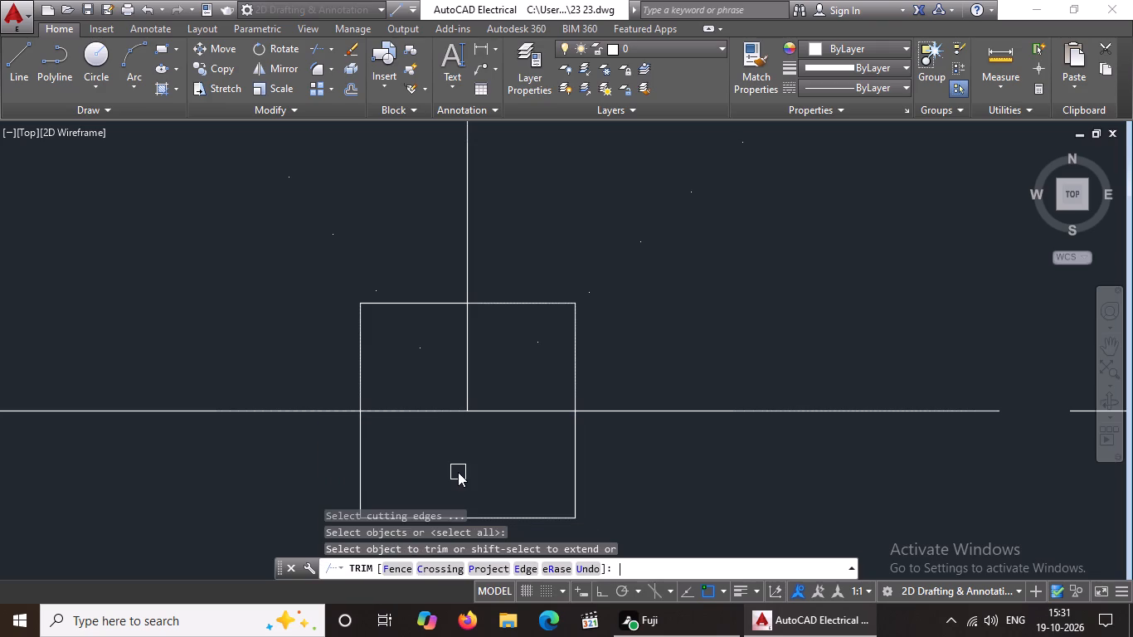
click(387, 410)
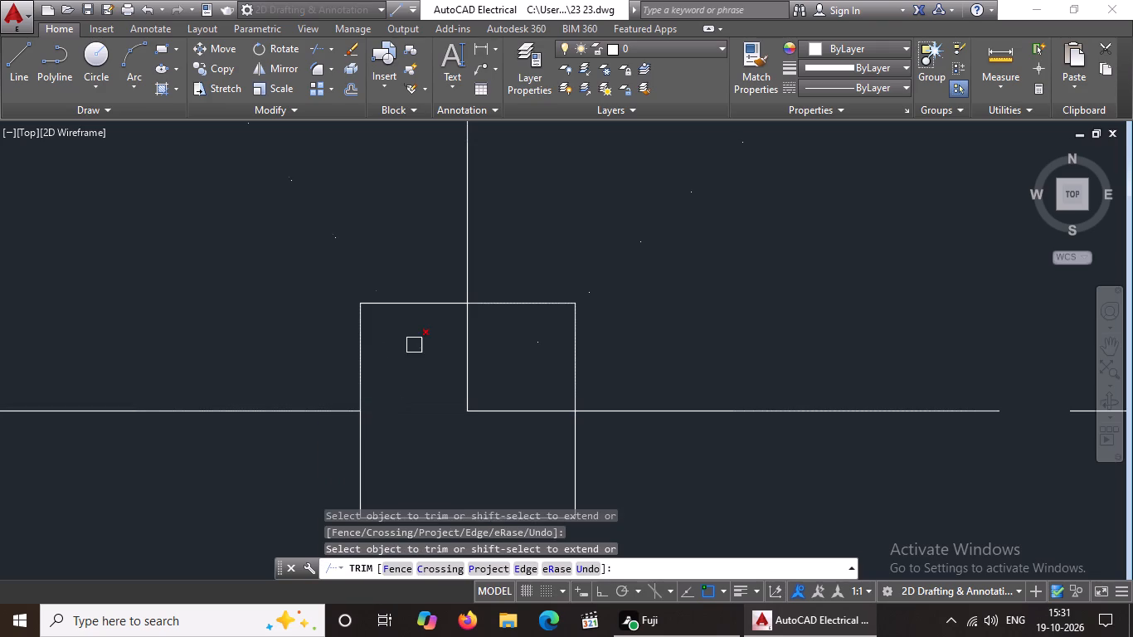
drag(416, 346, 430, 346)
click(469, 345)
click(540, 349)
click(554, 409)
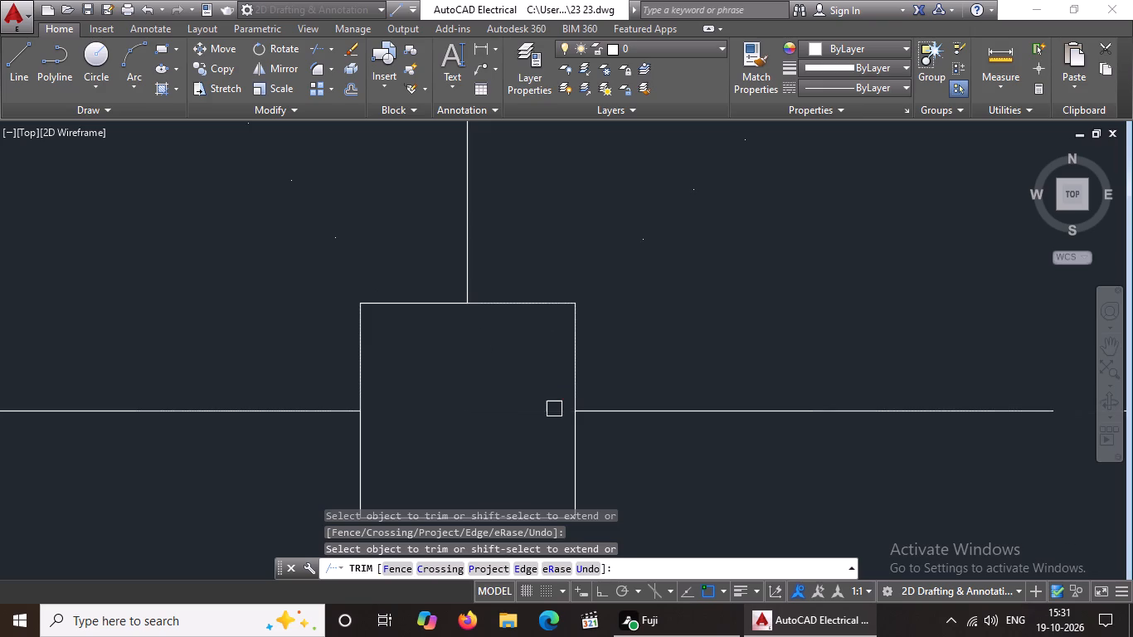
Trim the dotted diagonal, both centrelines and the cross's two northern arms out of the column square at the plan's southwest corner.
scroll(535, 411, down, 7)
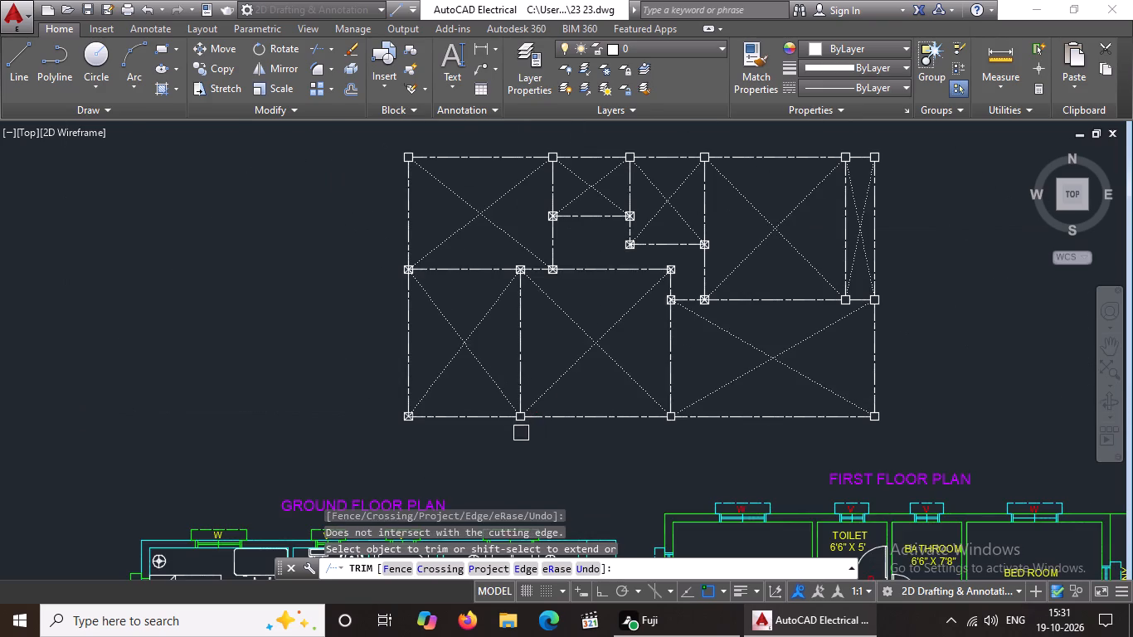
scroll(404, 418, up, 7)
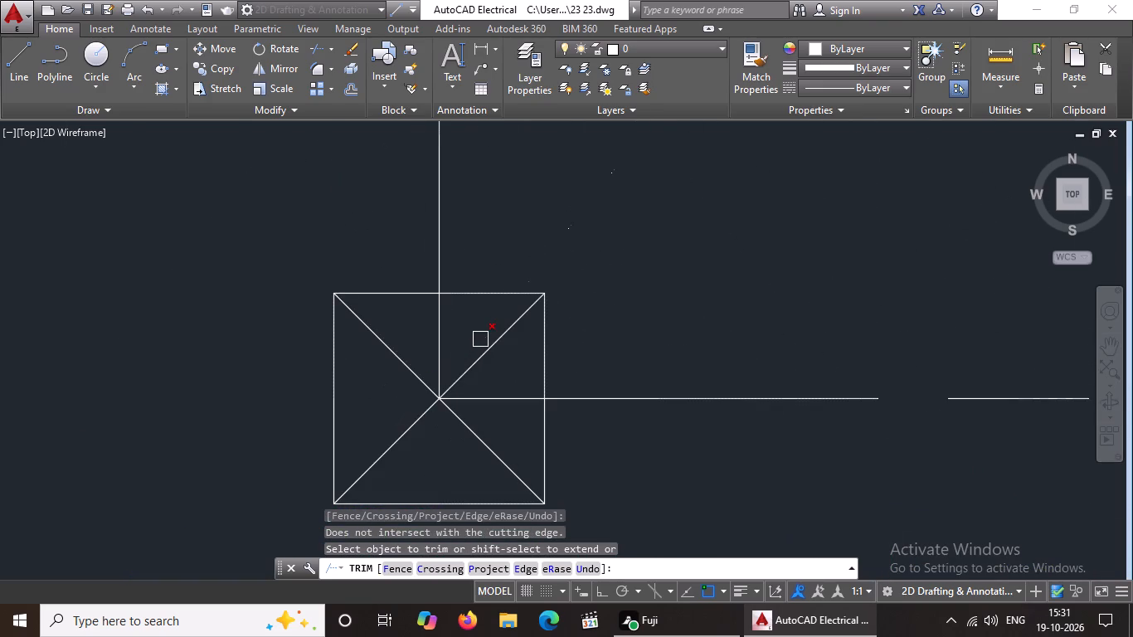
click(480, 339)
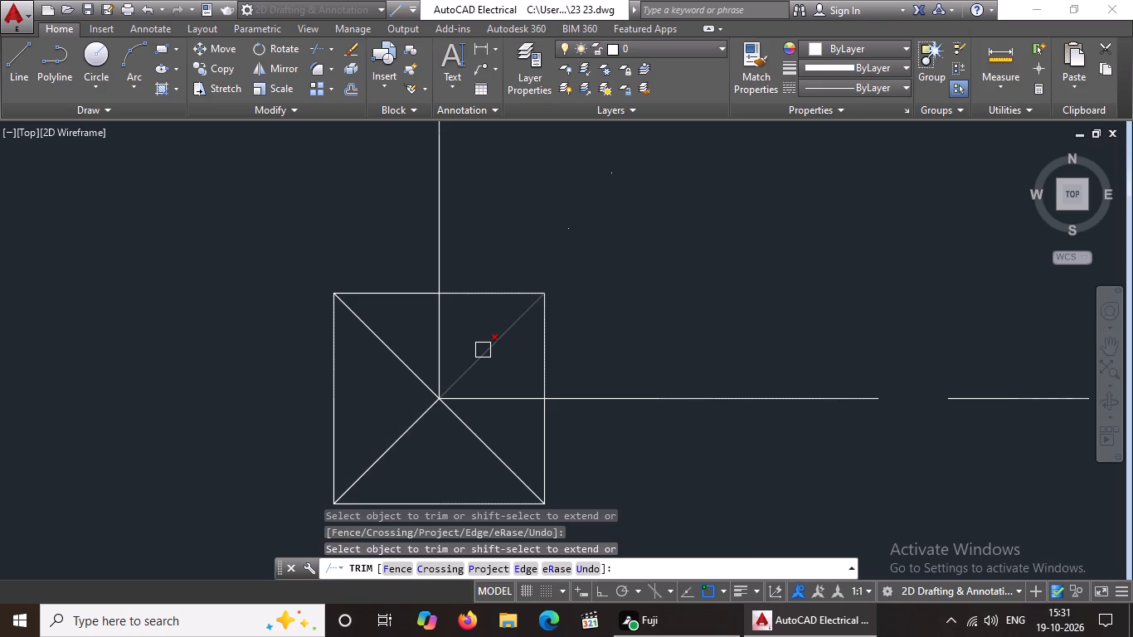
click(483, 350)
click(401, 366)
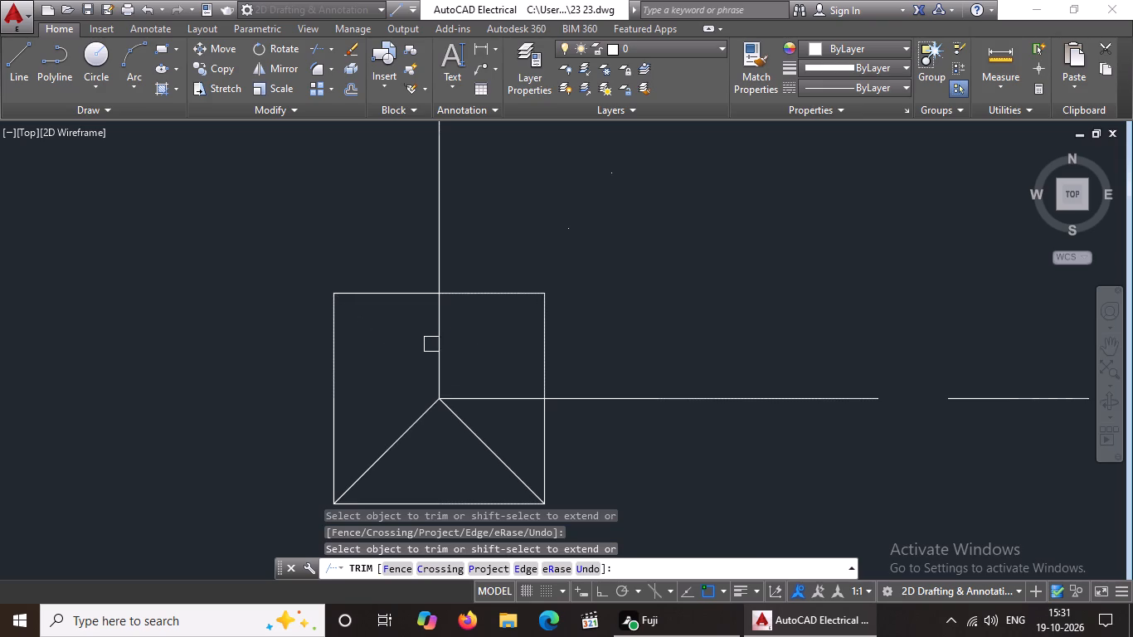
click(435, 343)
click(479, 400)
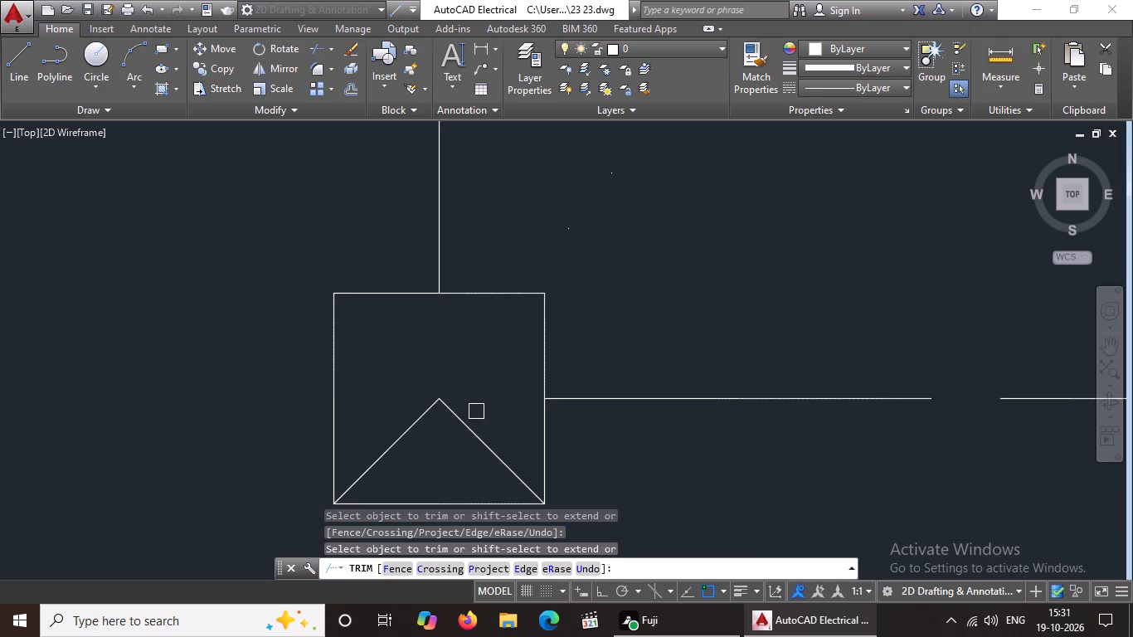
click(474, 425)
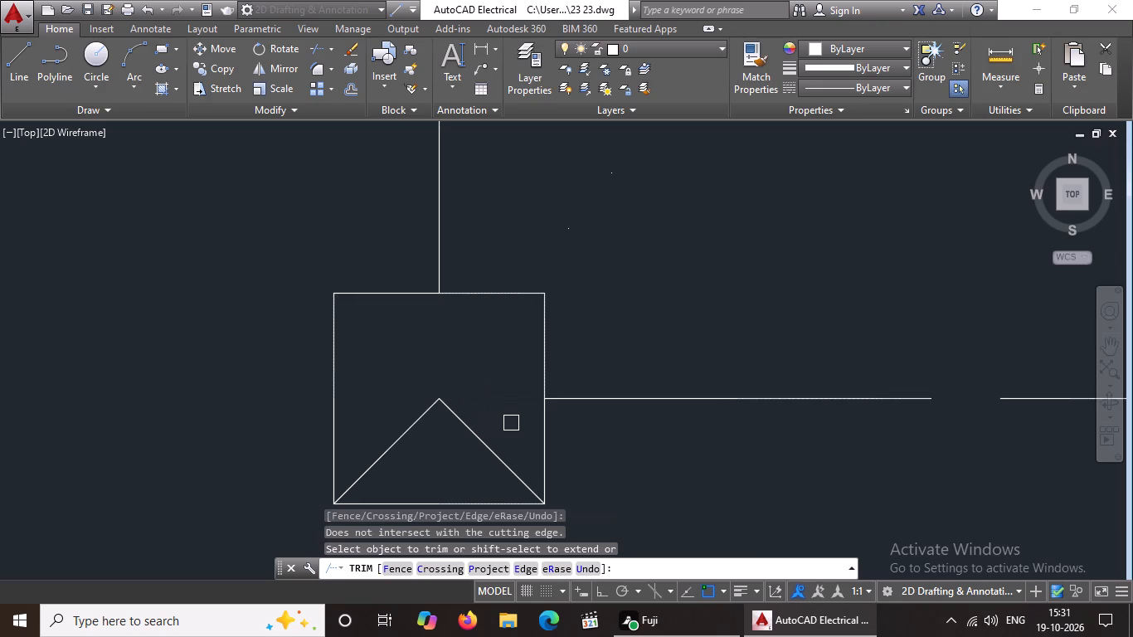
key(Escape)
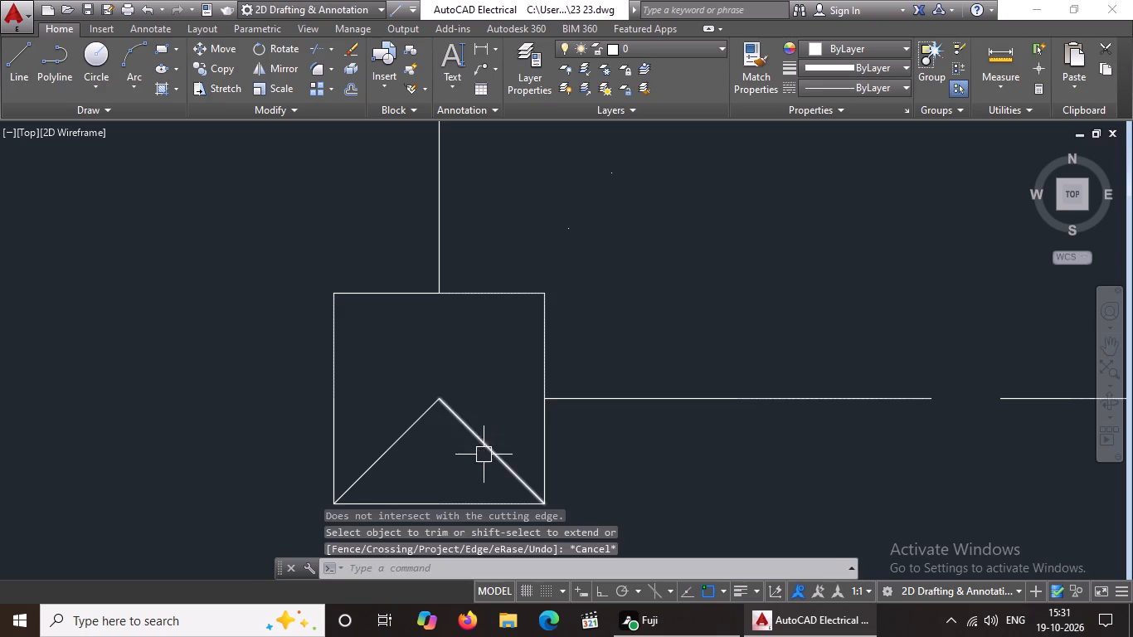
Erase the two remaining southern arms of the cross inside the plan's southwest corner column square.
click(479, 440)
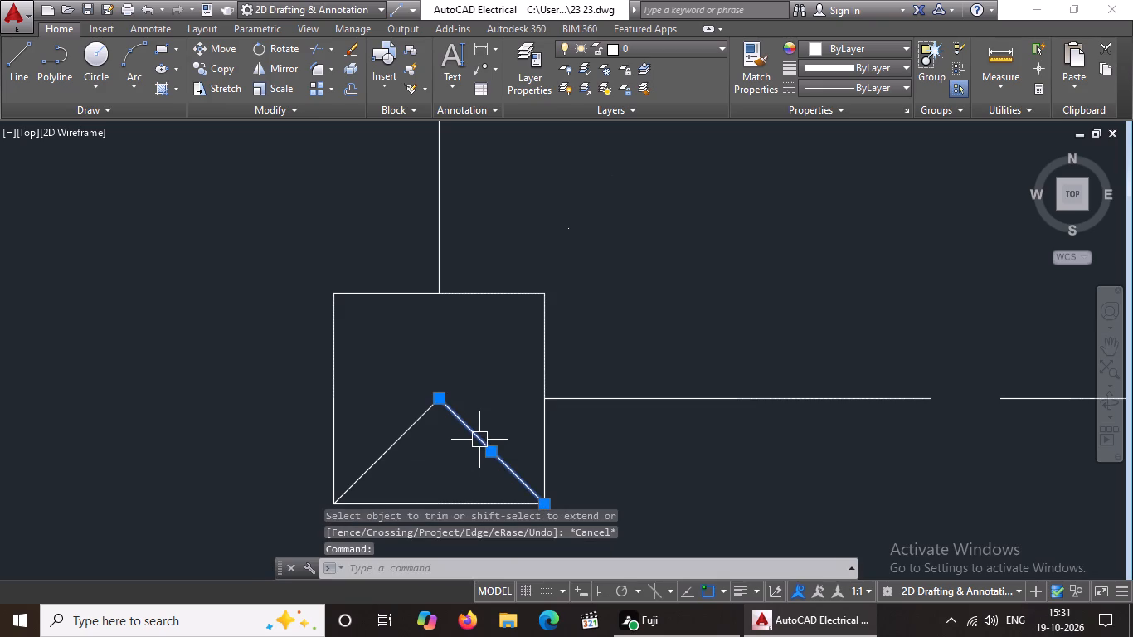
key(Delete)
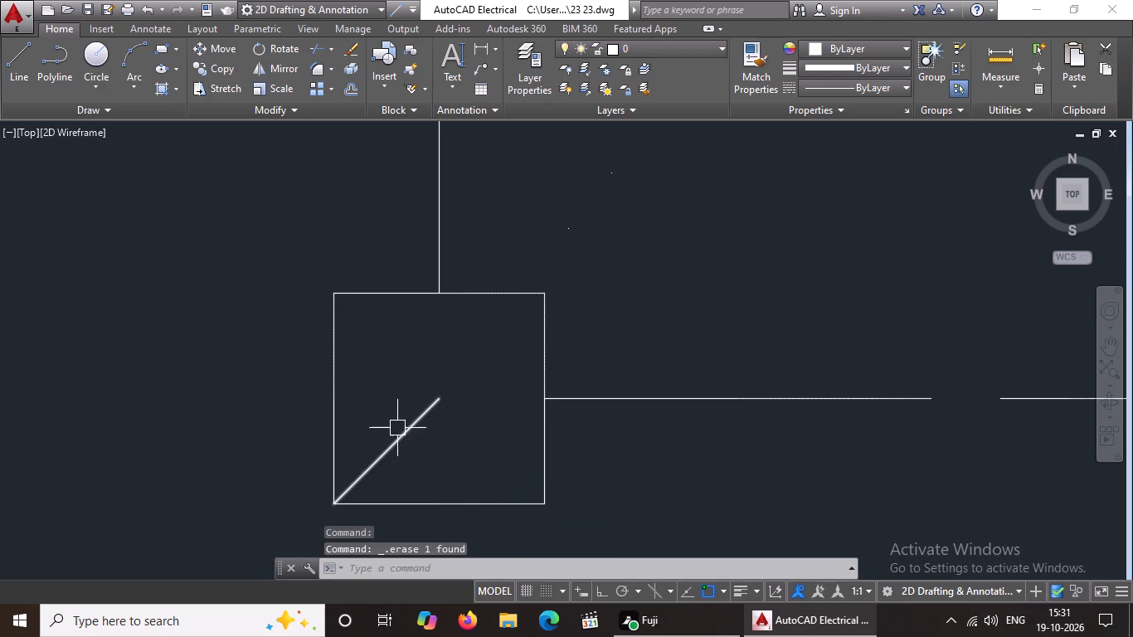
click(404, 439)
key(Delete)
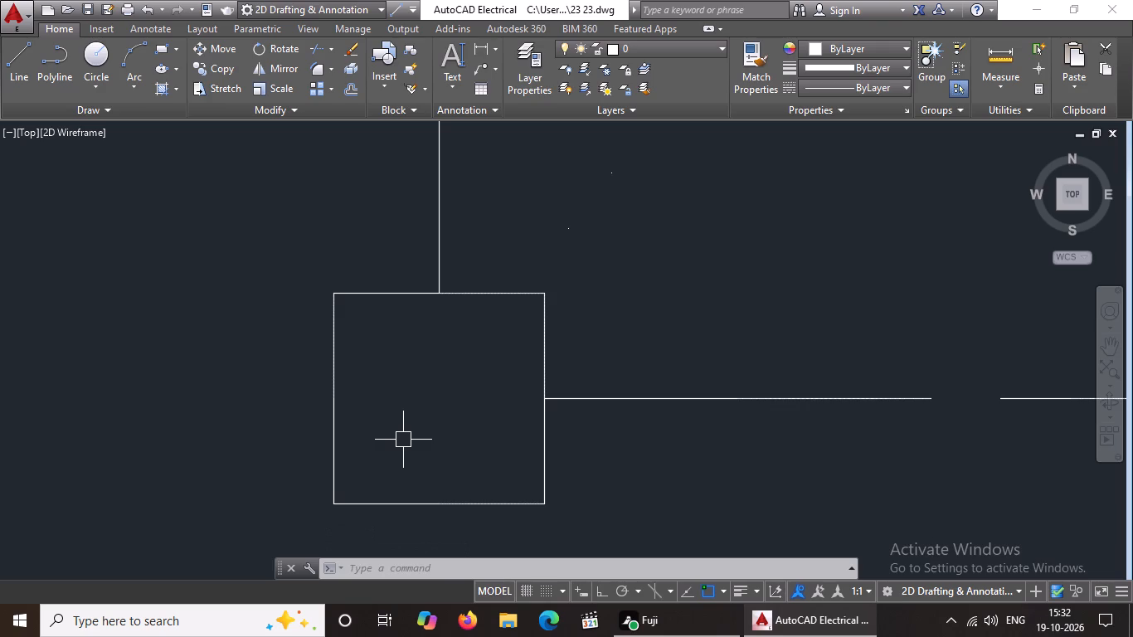
Erase both crossing diagonals inside the west-edge column square at the northwest corner of the southwest room.
scroll(462, 430, down, 6)
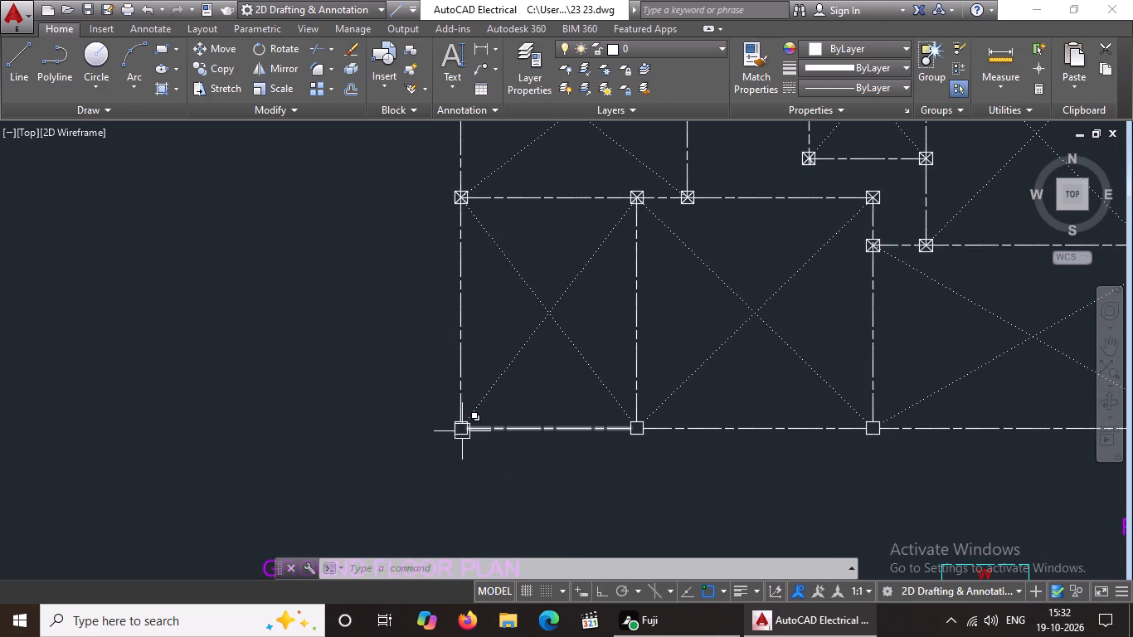
scroll(621, 395, down, 3)
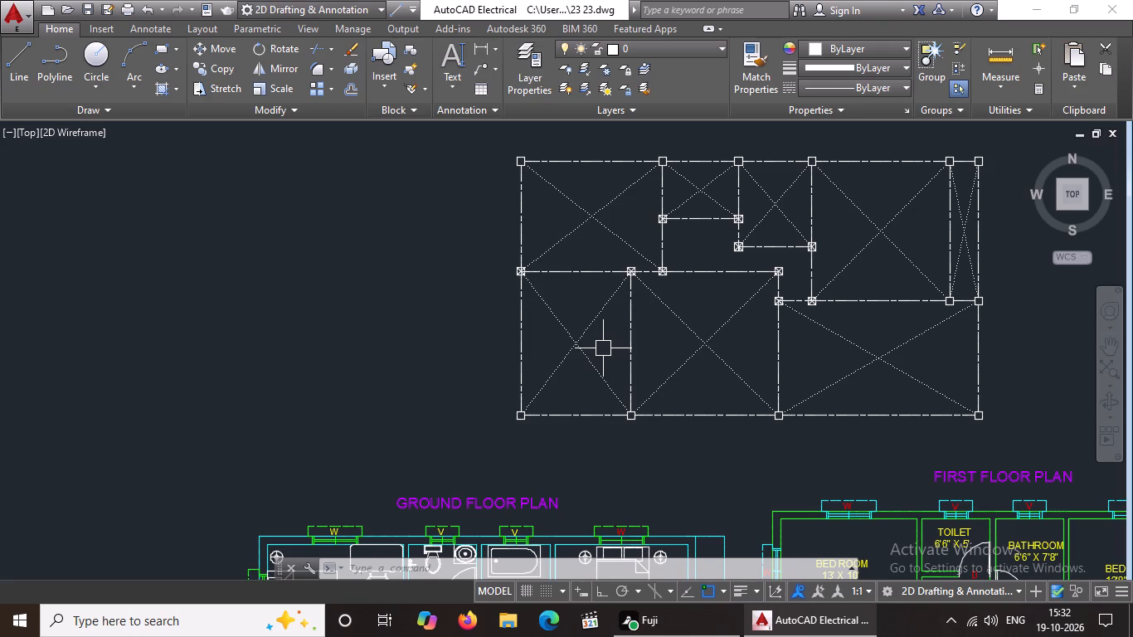
middle_click(579, 419)
scroll(538, 295, up, 1)
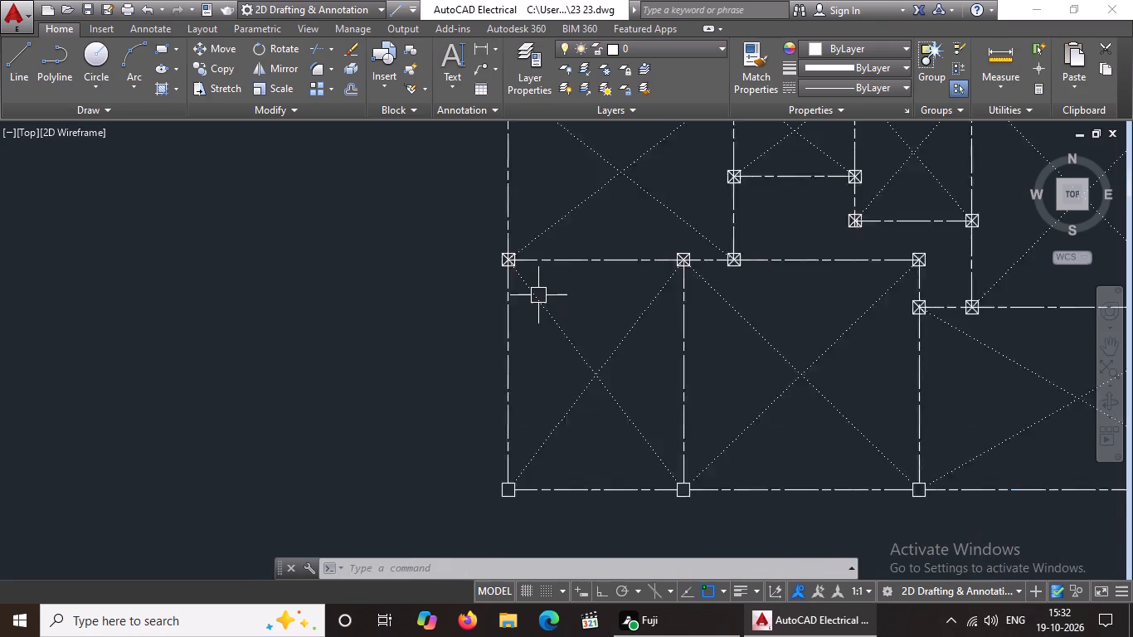
scroll(538, 295, up, 1)
middle_drag(542, 305, 570, 447)
scroll(570, 447, up, 1)
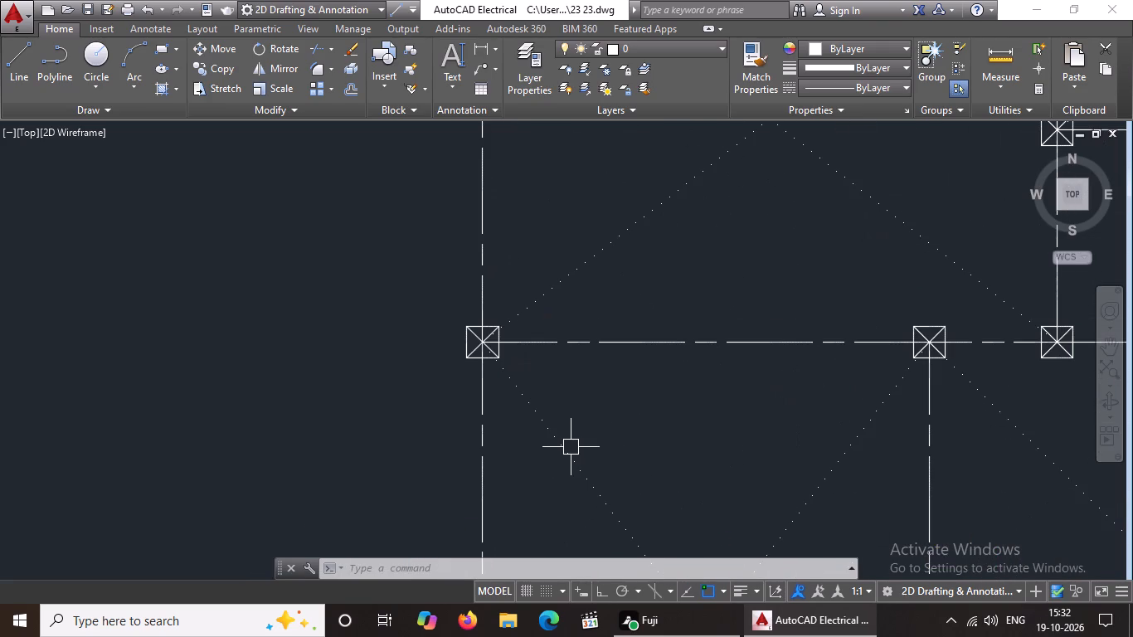
scroll(461, 354, up, 2)
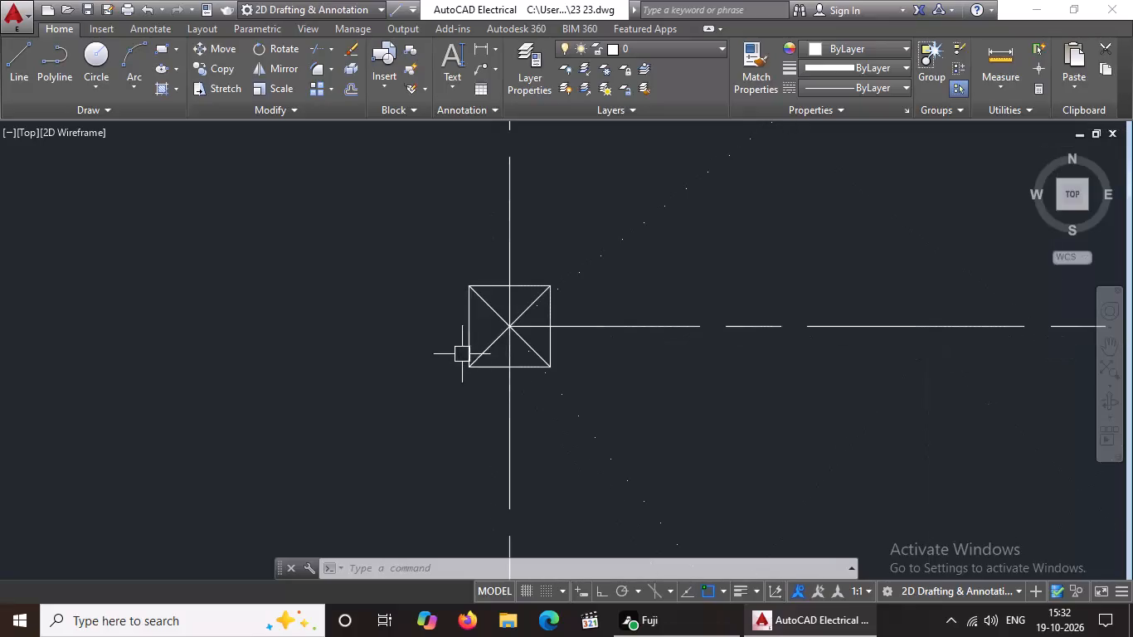
click(493, 309)
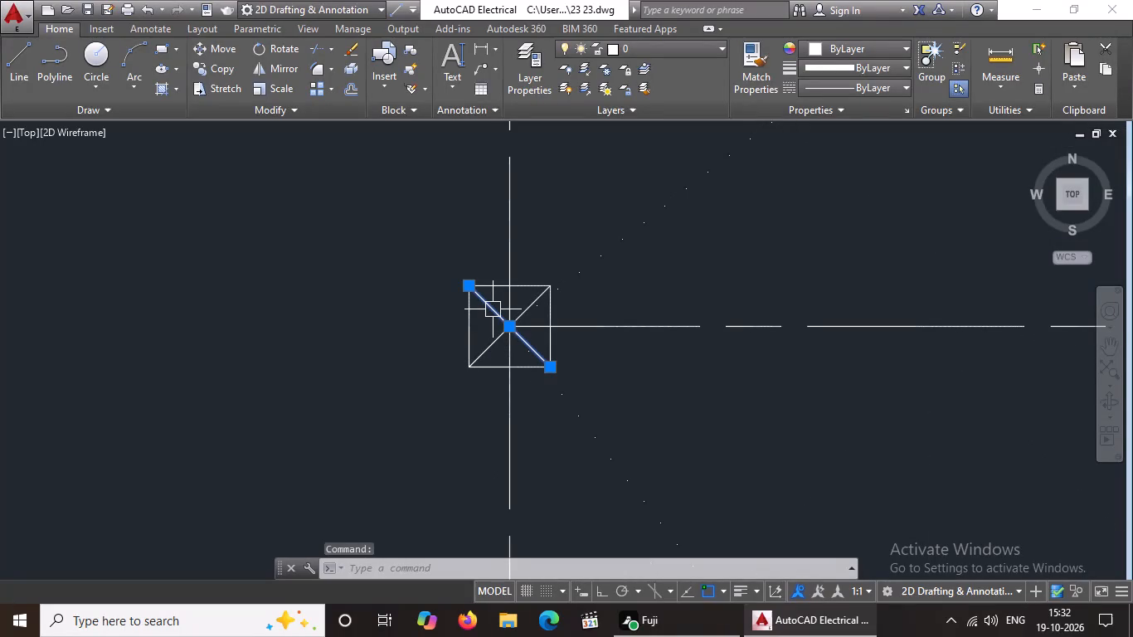
key(Delete)
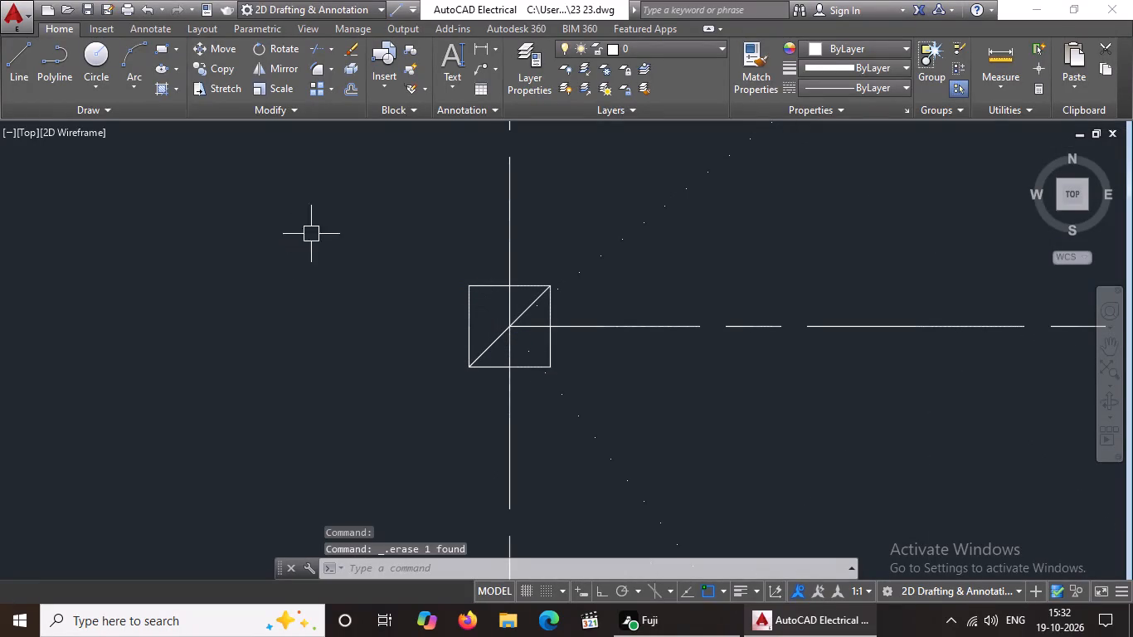
click(487, 341)
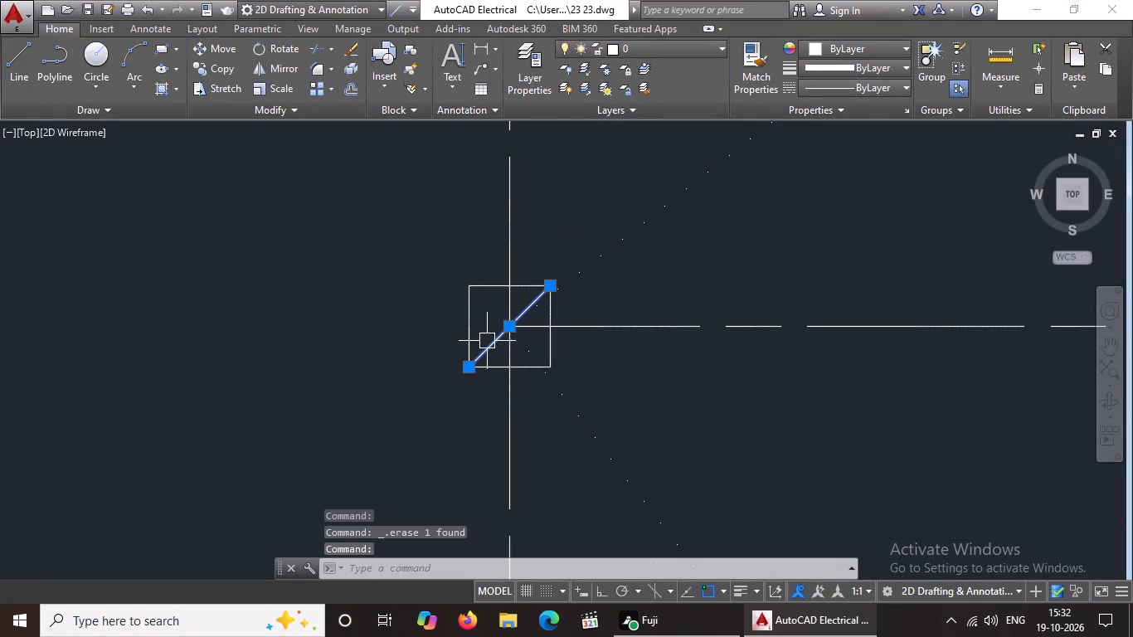
key(Delete)
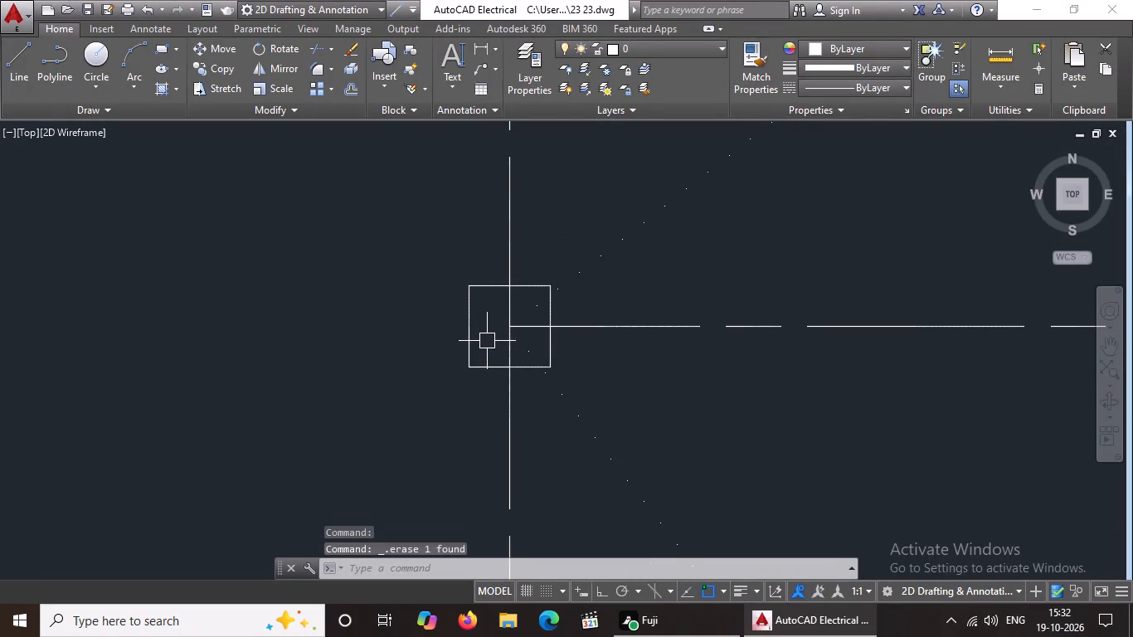
Trim both dotted diagonals and the three centrelines out of the west-edge column square at the southwest room's northwest corner.
text(TR)
key(Return)
key(Return)
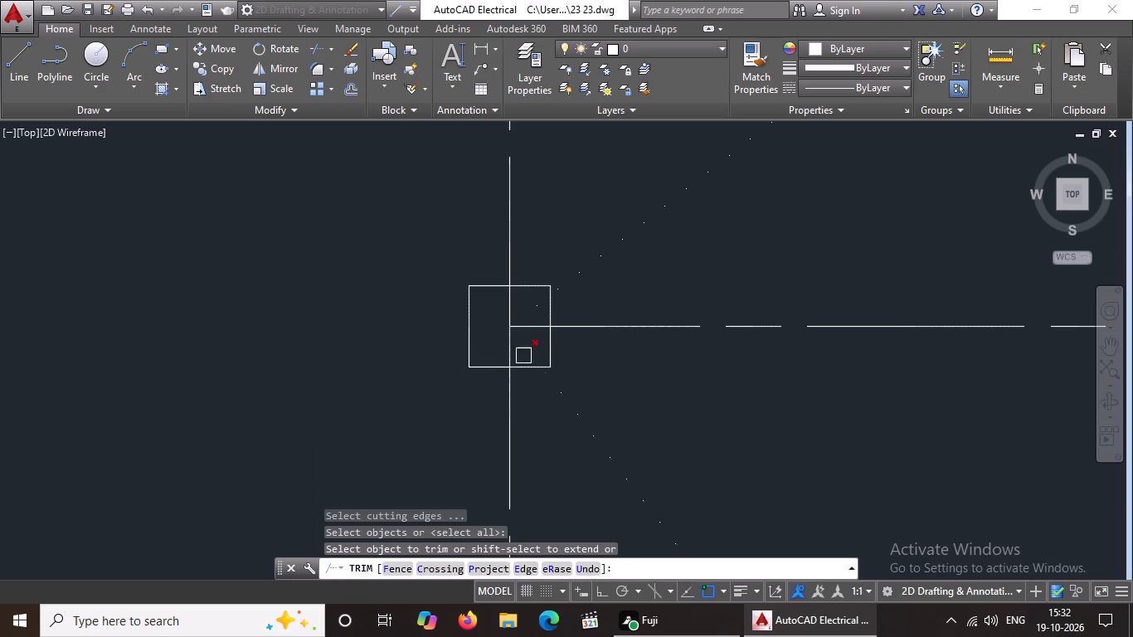
click(513, 359)
click(525, 355)
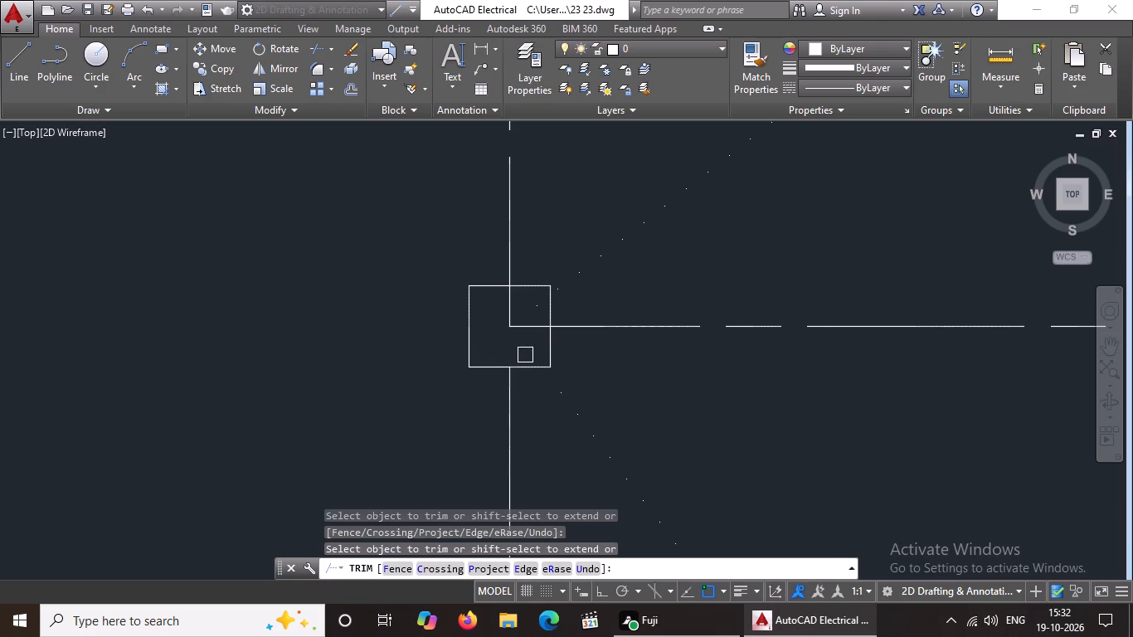
click(526, 329)
click(533, 308)
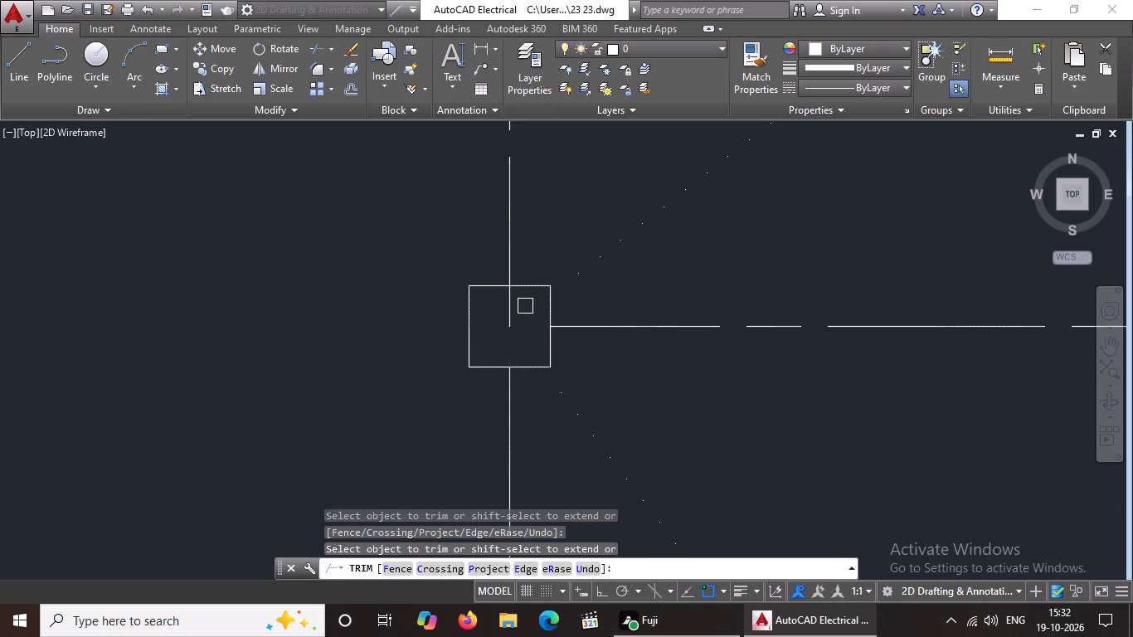
click(513, 296)
Trim the cross's two southern arms, the dotted diagonals and the centrelines out of the column square at the north end of the line between the two southwest rooms.
scroll(513, 326, down, 5)
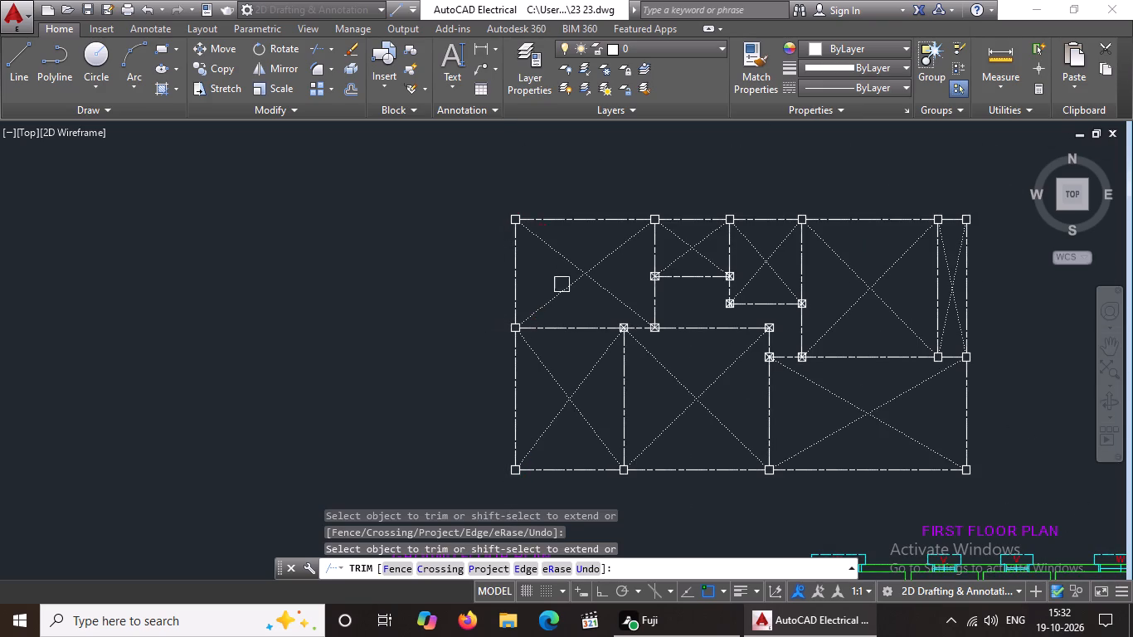
scroll(649, 357, up, 3)
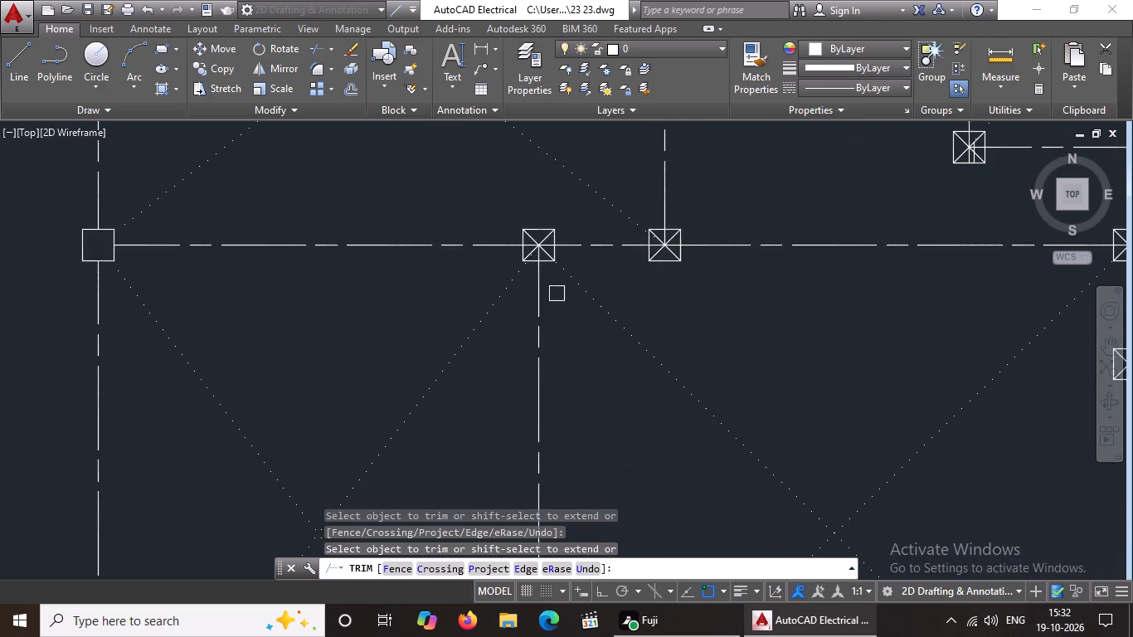
scroll(528, 244, up, 4)
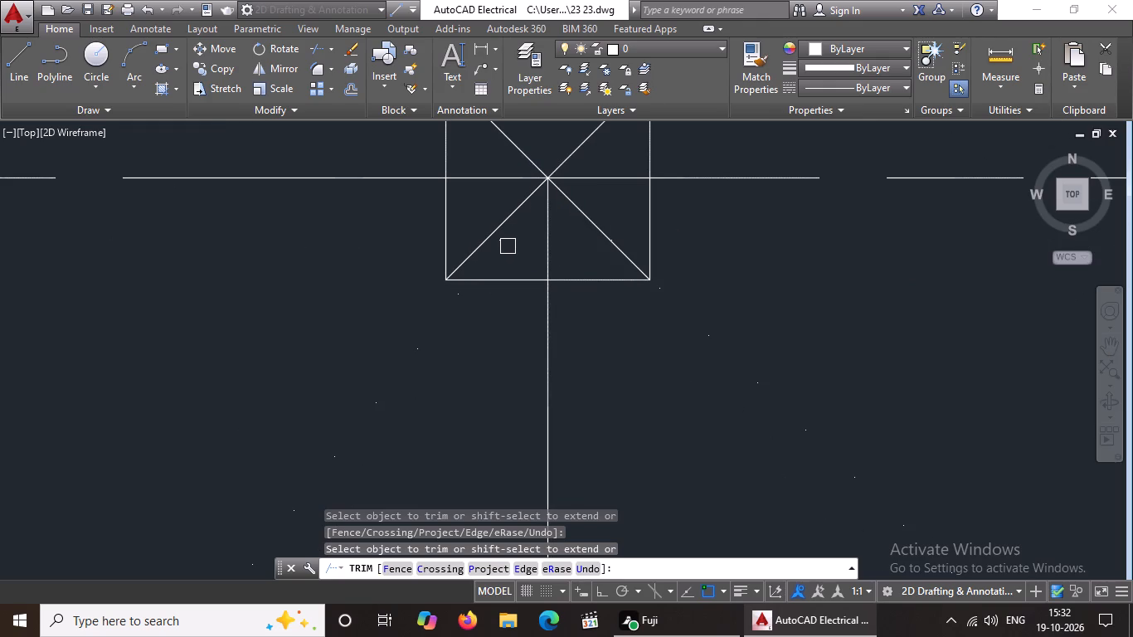
click(506, 242)
click(502, 232)
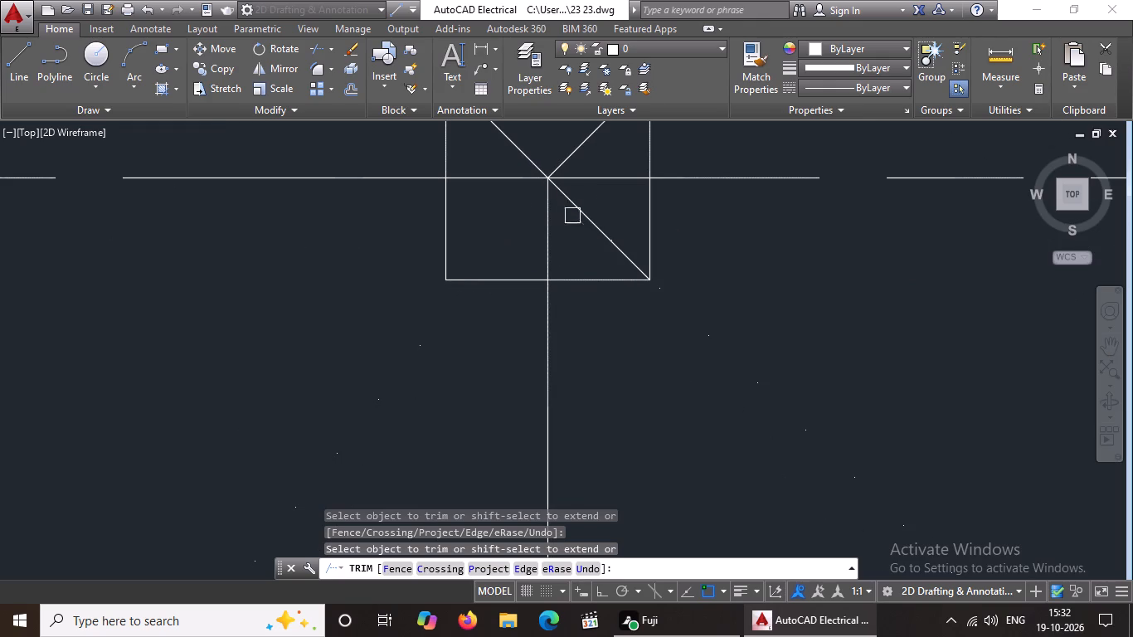
click(582, 214)
click(609, 236)
scroll(609, 236, down, 3)
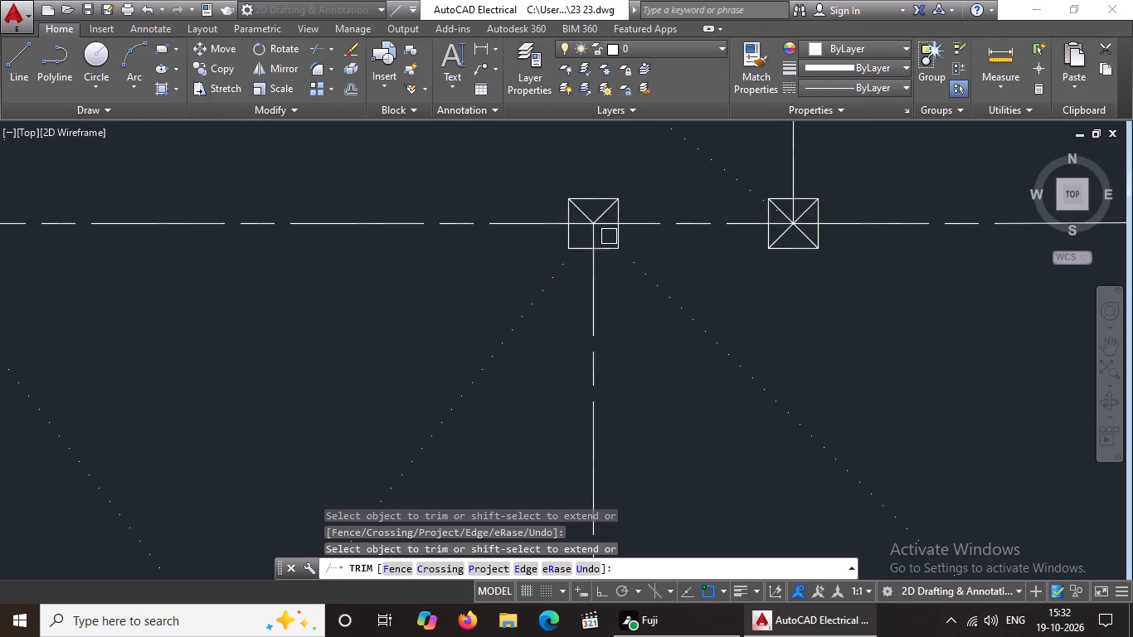
scroll(591, 211, up, 3)
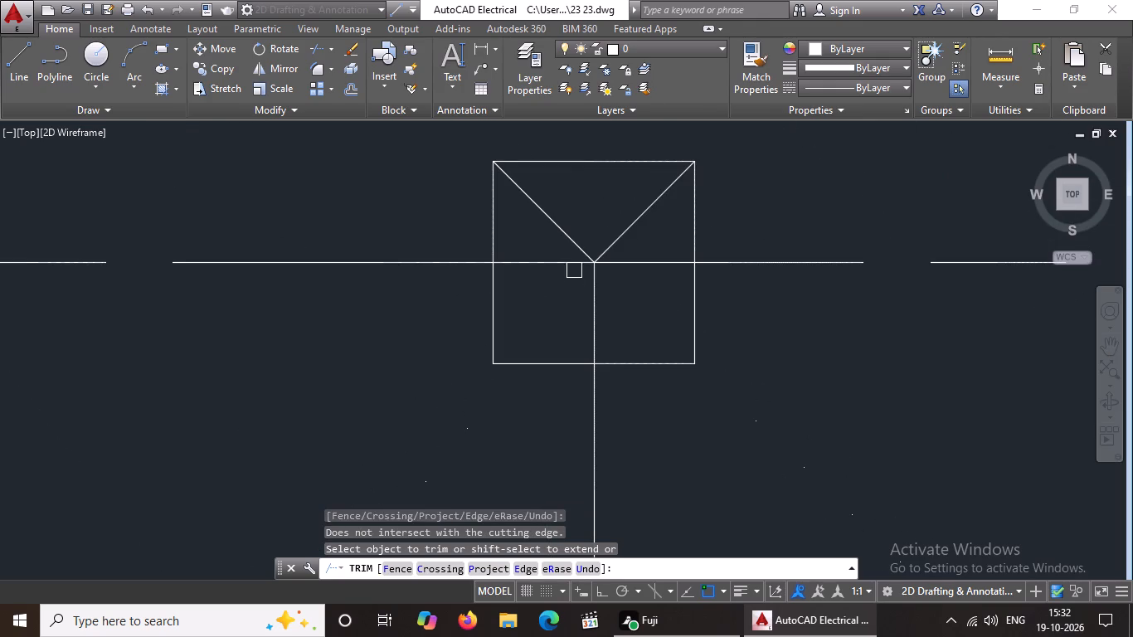
click(574, 264)
click(634, 265)
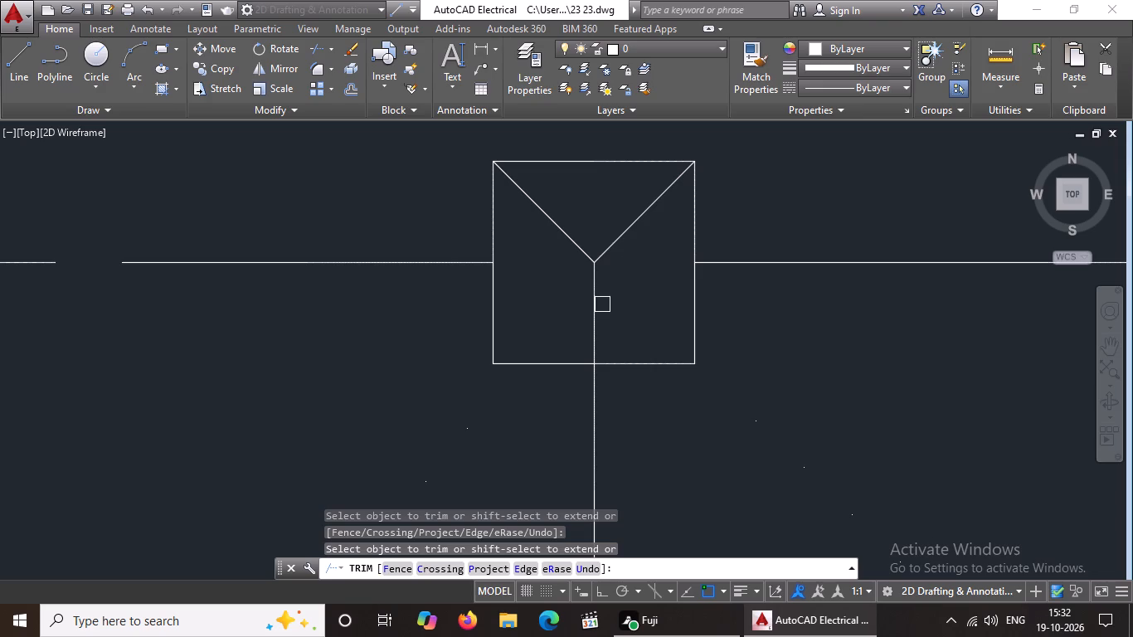
click(590, 312)
key(Escape)
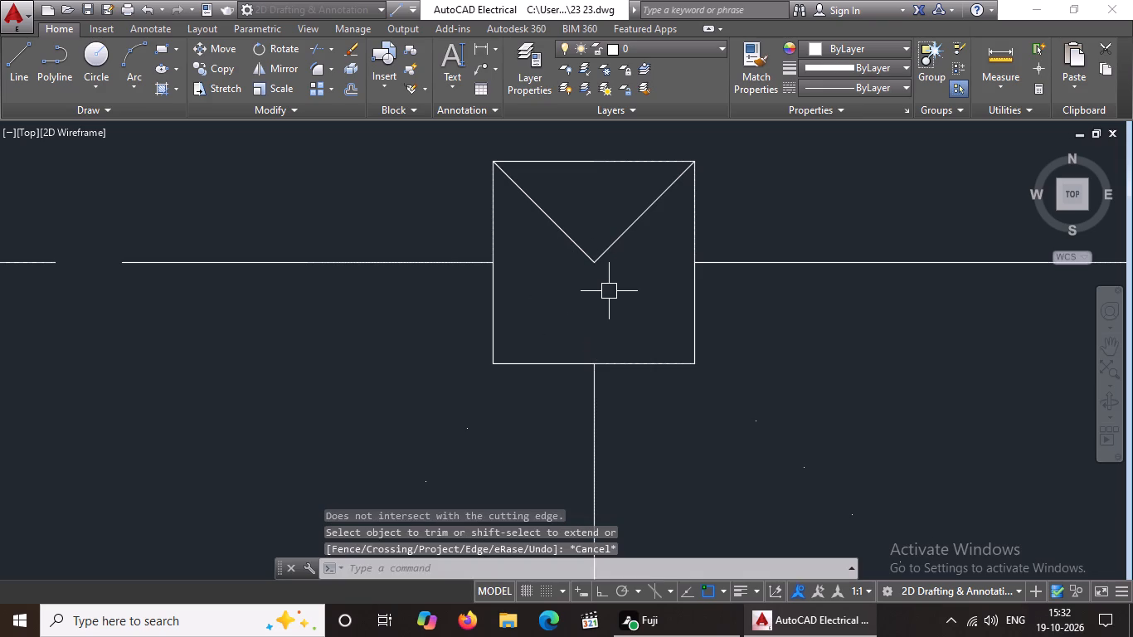
Erase the two remaining northern arms of the cross inside that same column square.
click(570, 225)
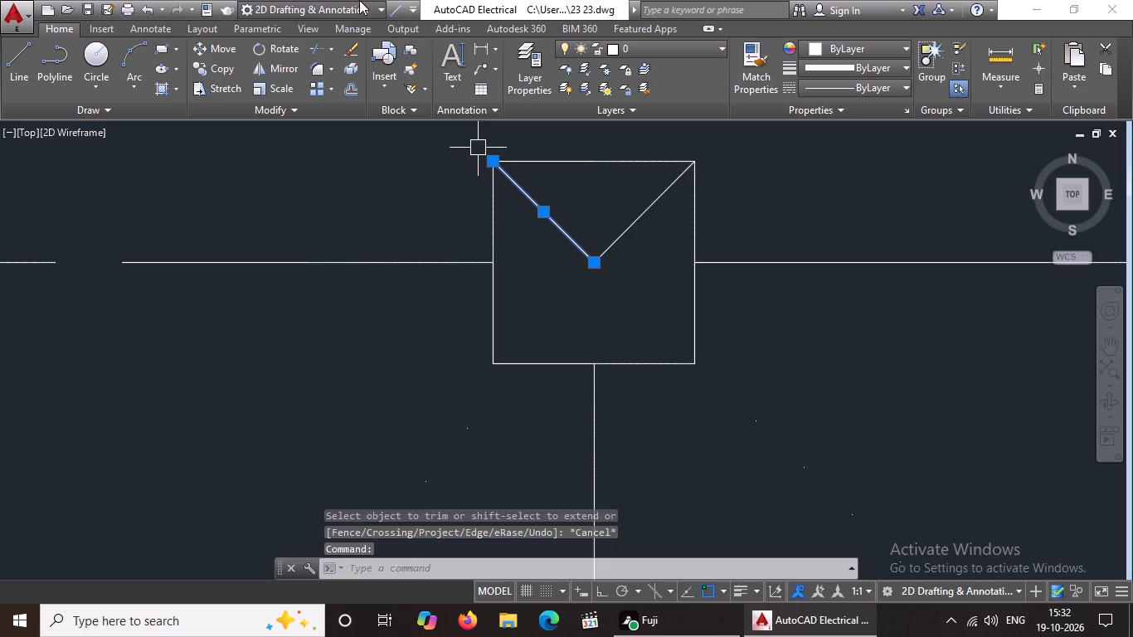
key(Delete)
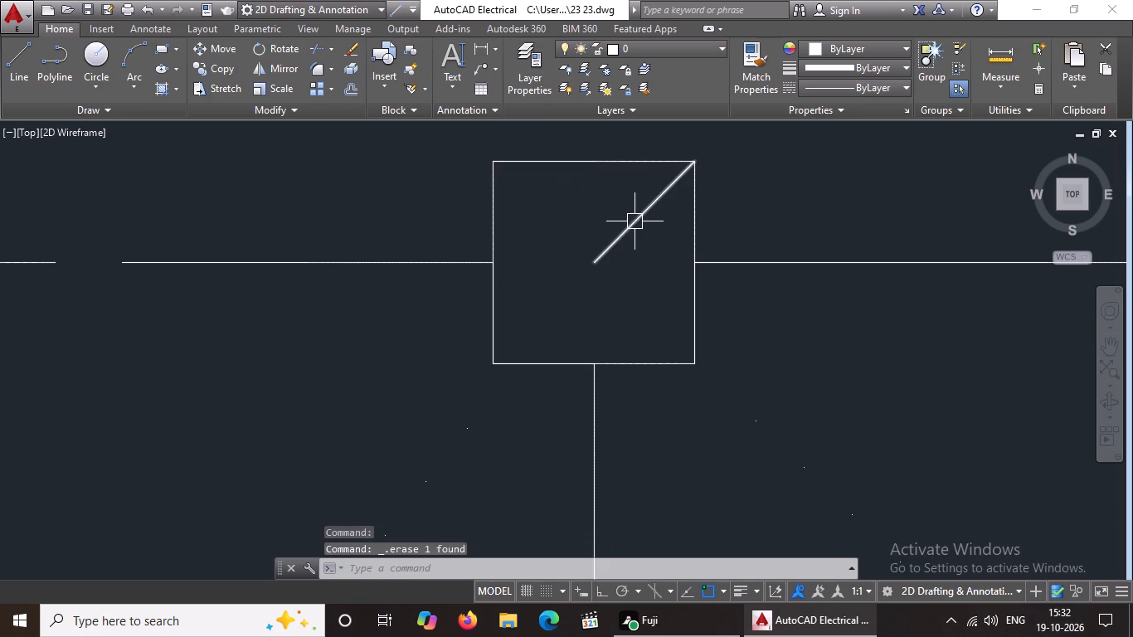
click(638, 221)
key(Delete)
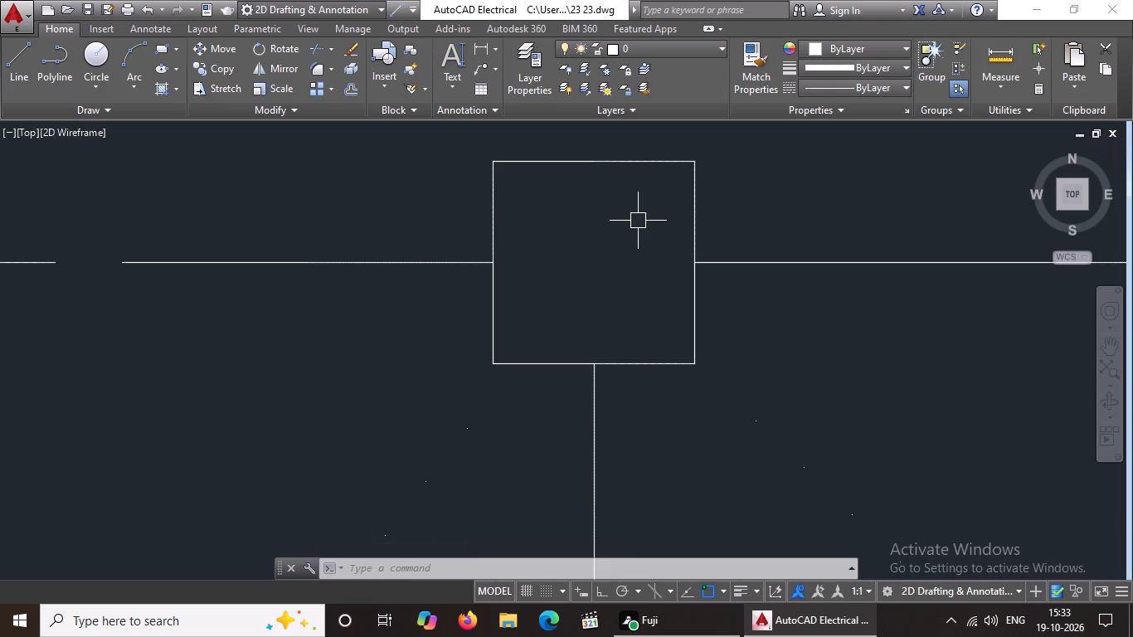
Erase both crossing diagonals inside the column square at the southeast corner of the northwest room.
scroll(638, 221, down, 3)
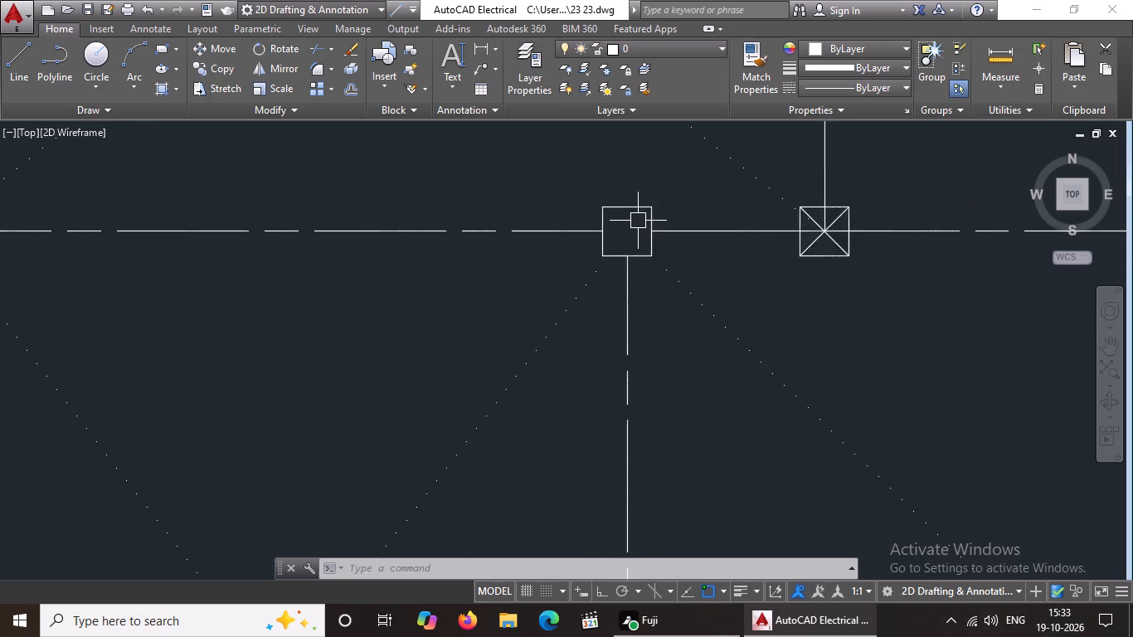
scroll(638, 221, down, 2)
scroll(697, 255, down, 2)
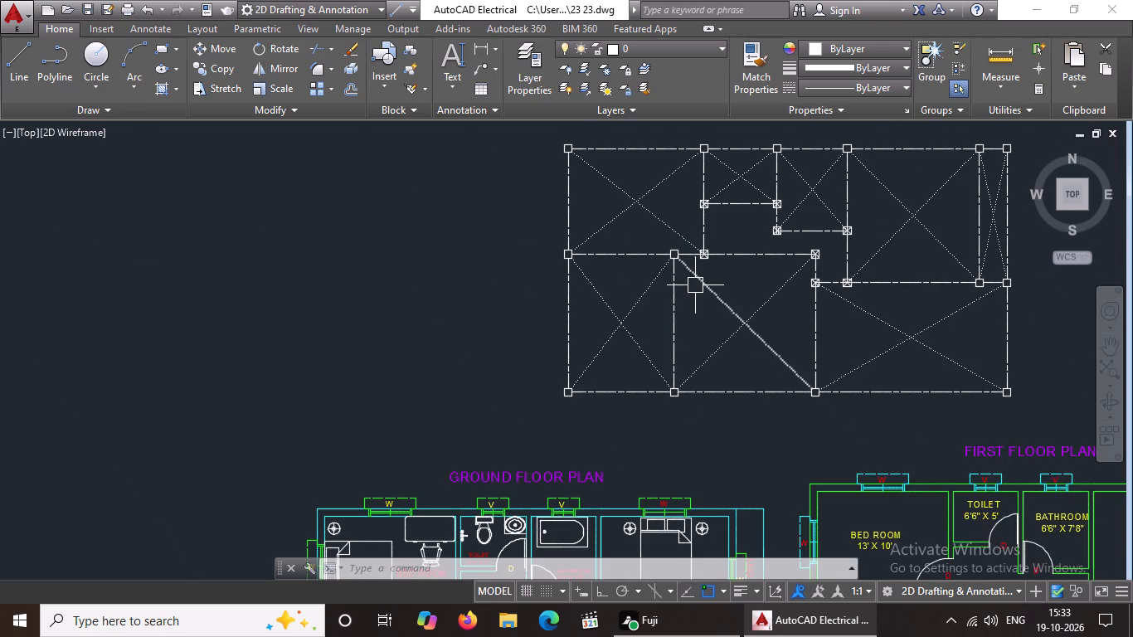
scroll(706, 236, up, 1)
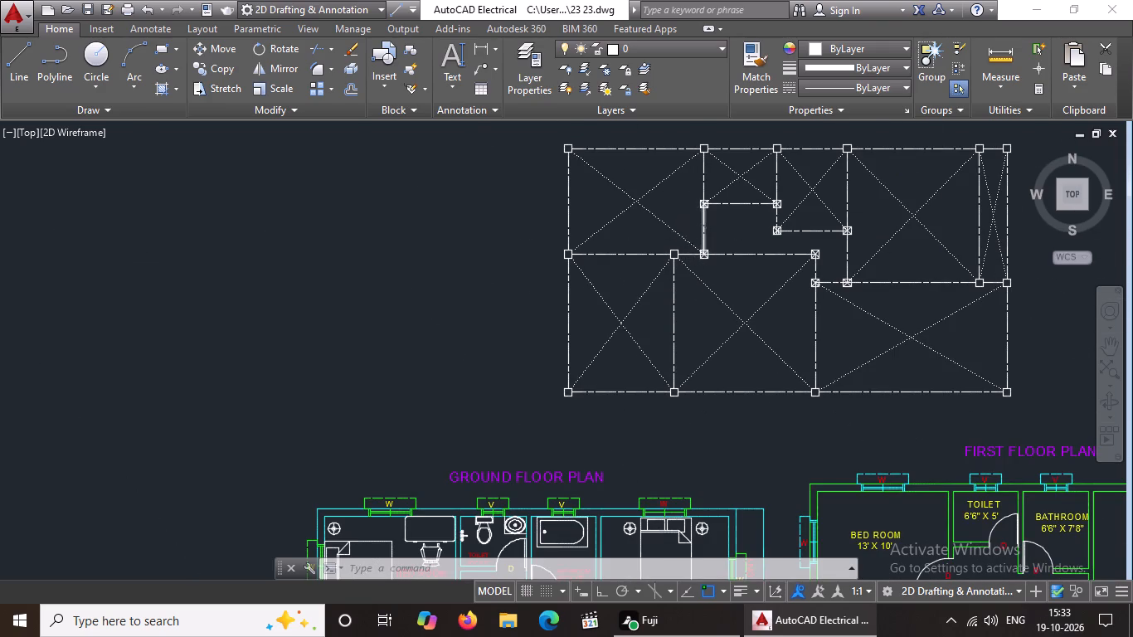
scroll(706, 236, up, 2)
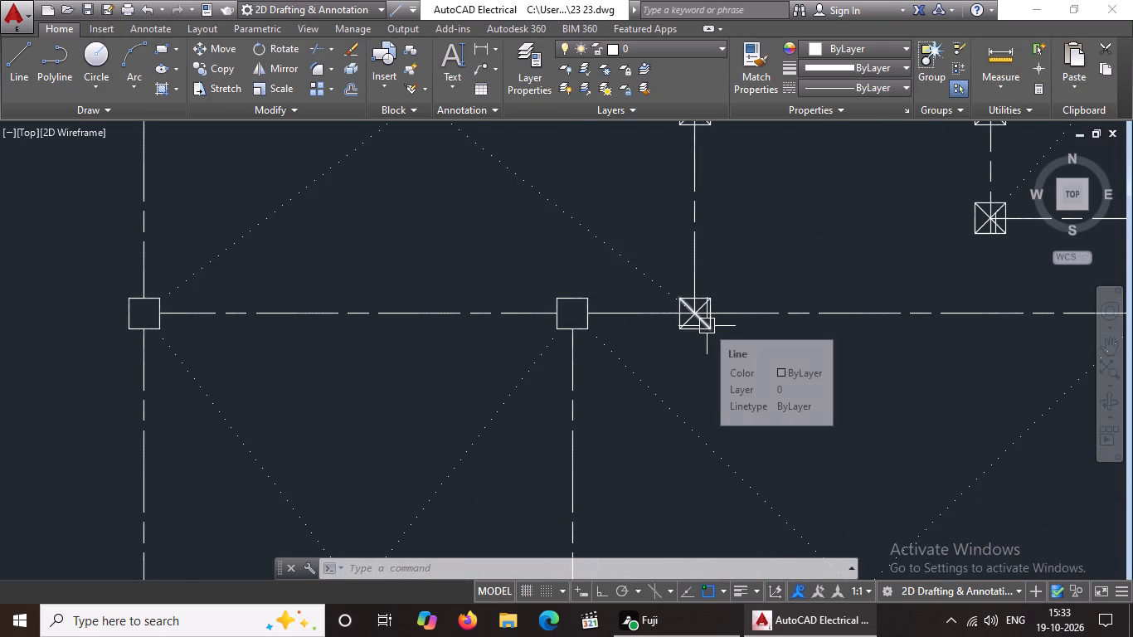
scroll(709, 316, up, 3)
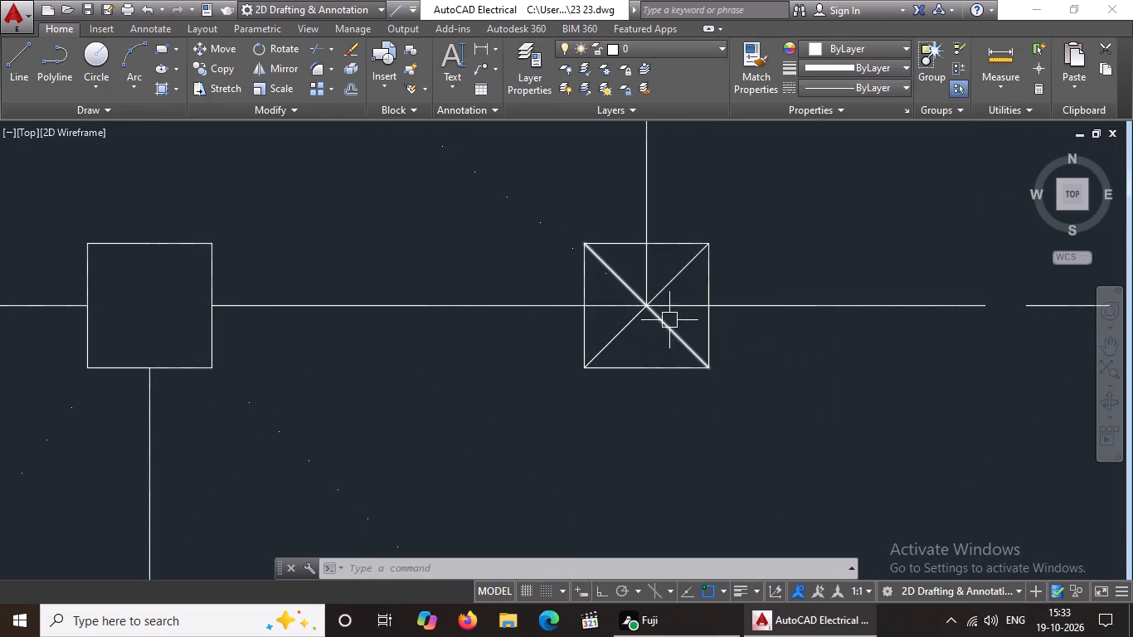
click(665, 319)
key(Delete)
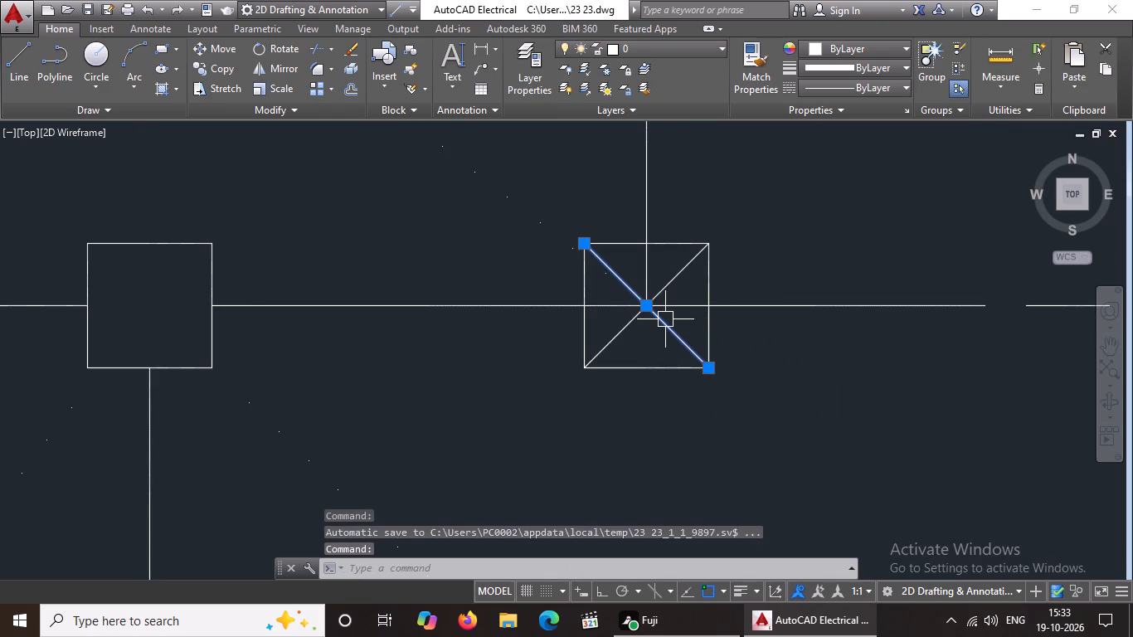
click(623, 324)
key(Delete)
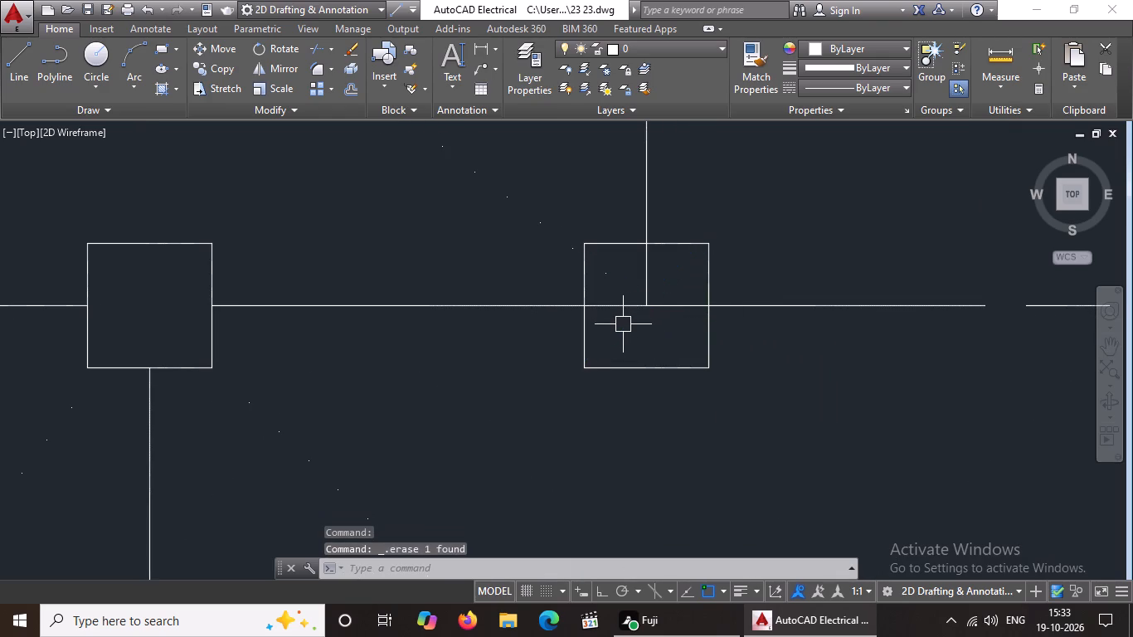
Trim the three centrelines and the dotted diagonal back to the edges of the northwest room's southeast corner column square.
text(TR)
key(Return)
key(Return)
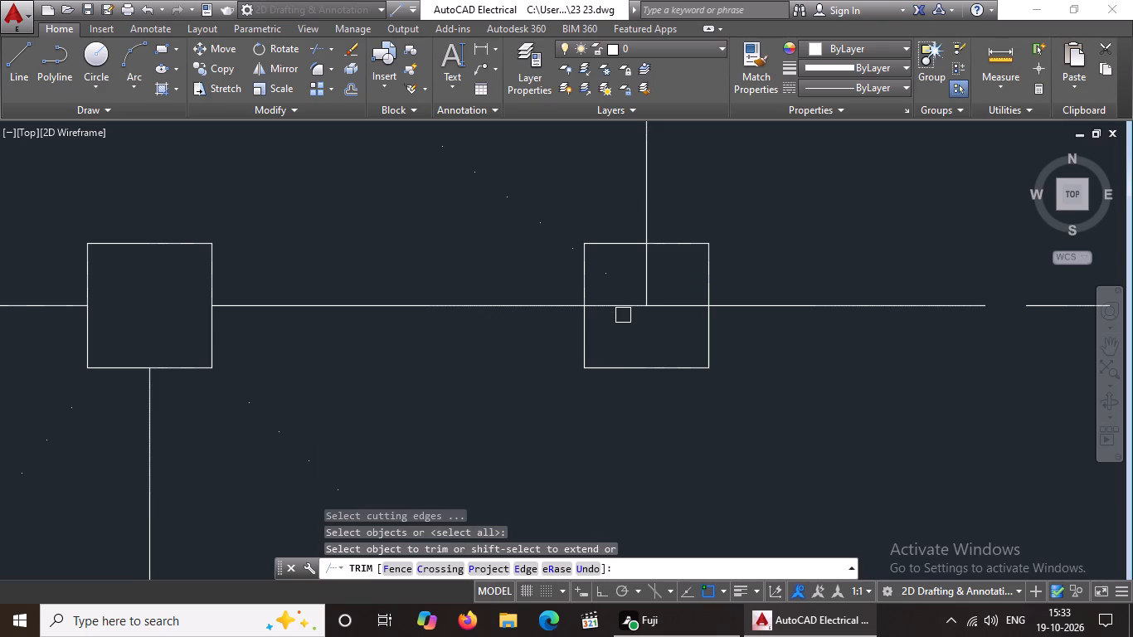
click(620, 310)
click(610, 279)
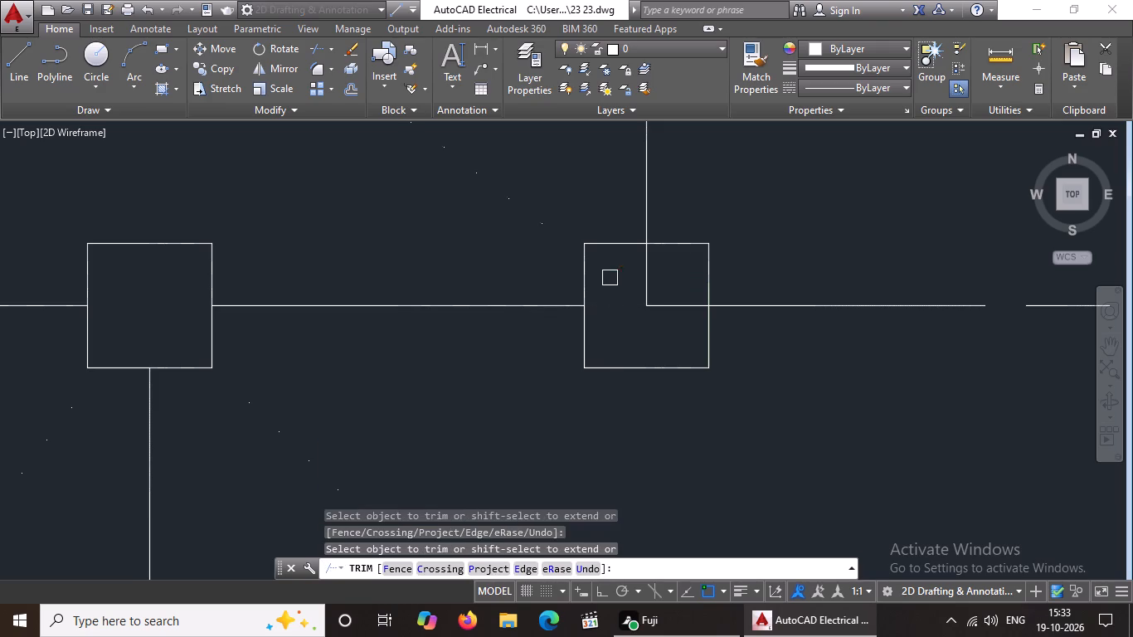
click(648, 270)
click(690, 310)
Trim the cross's two eastern arms, the dotted diagonal and the vertical centreline out of the column square midway along the northwest room's east side.
scroll(693, 316, down, 4)
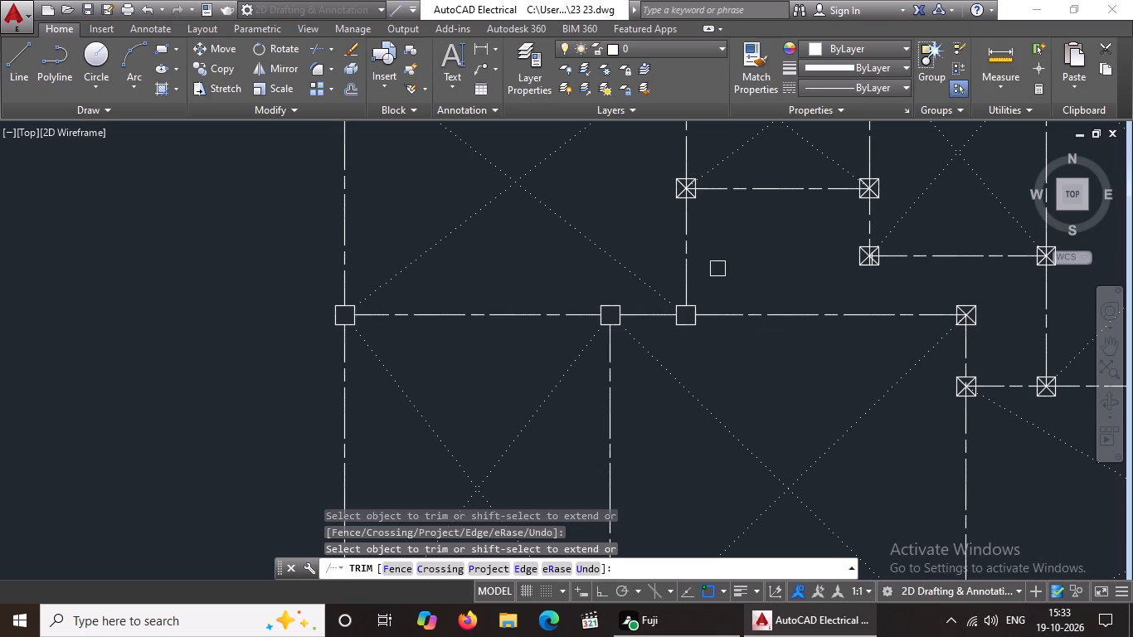
middle_drag(717, 284, 716, 396)
scroll(680, 283, up, 3)
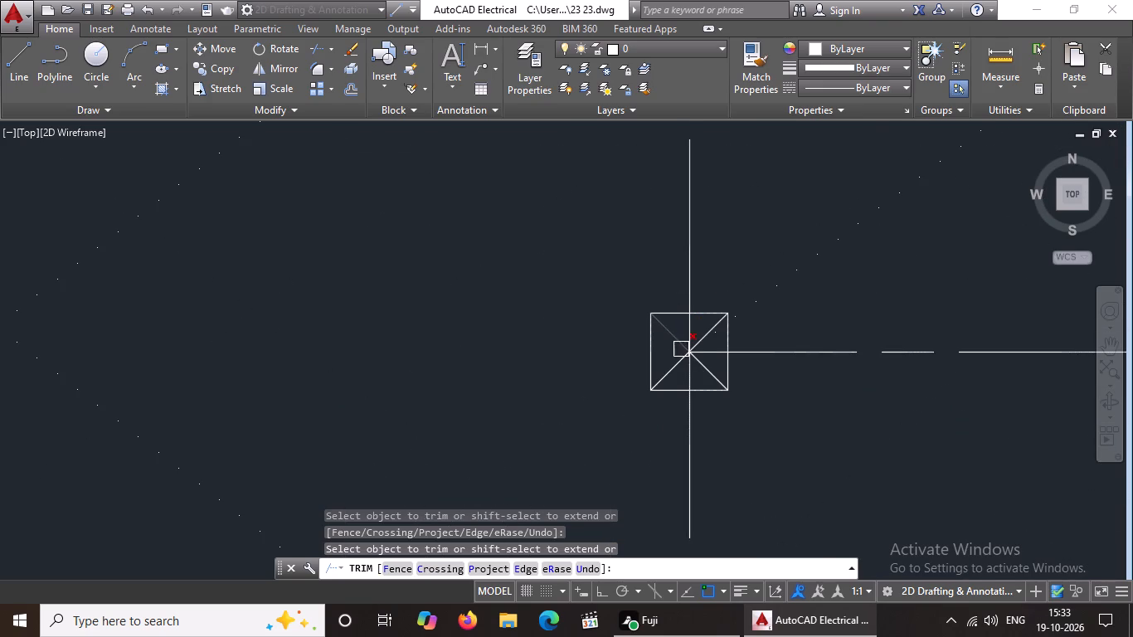
scroll(712, 338, up, 3)
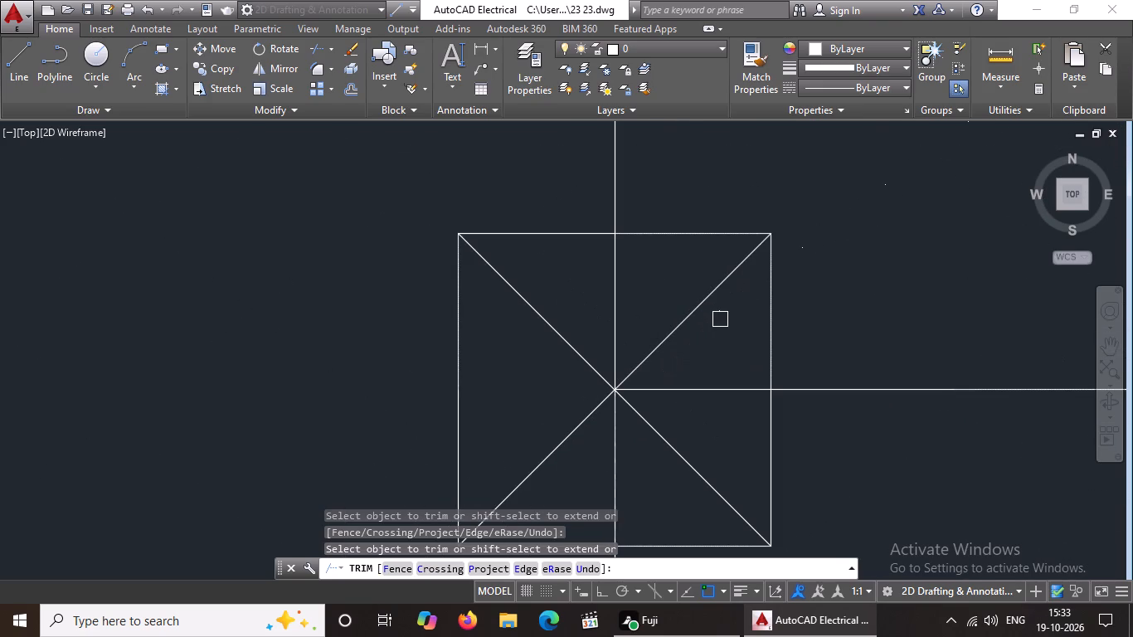
click(723, 311)
click(702, 295)
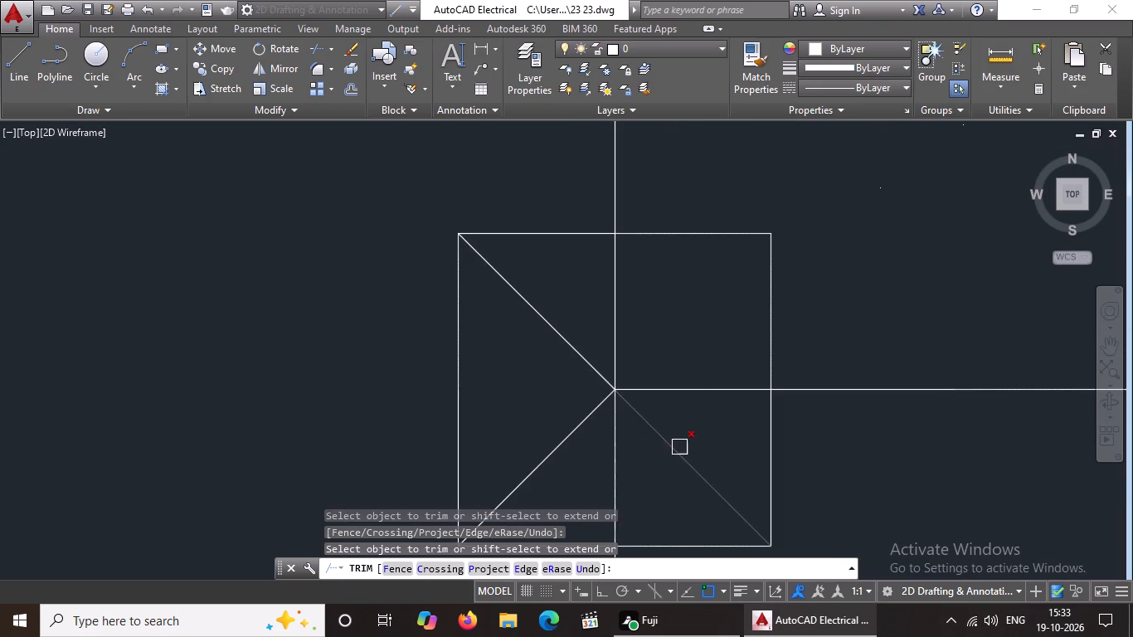
click(679, 447)
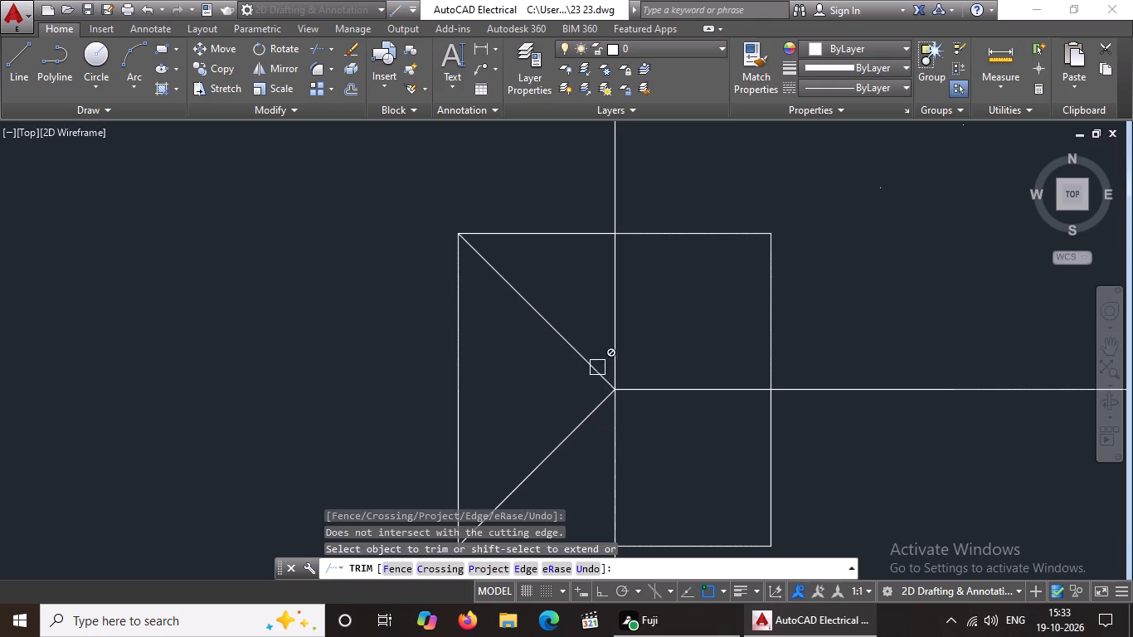
click(617, 349)
click(619, 431)
scroll(645, 395, down, 2)
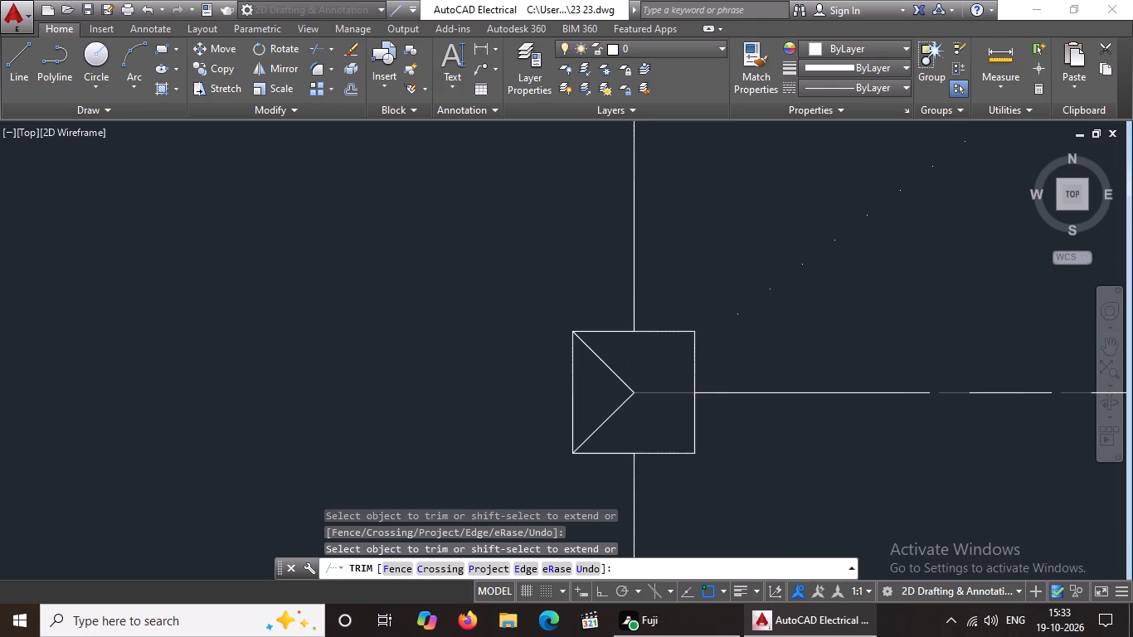
scroll(645, 395, down, 1)
key(Escape)
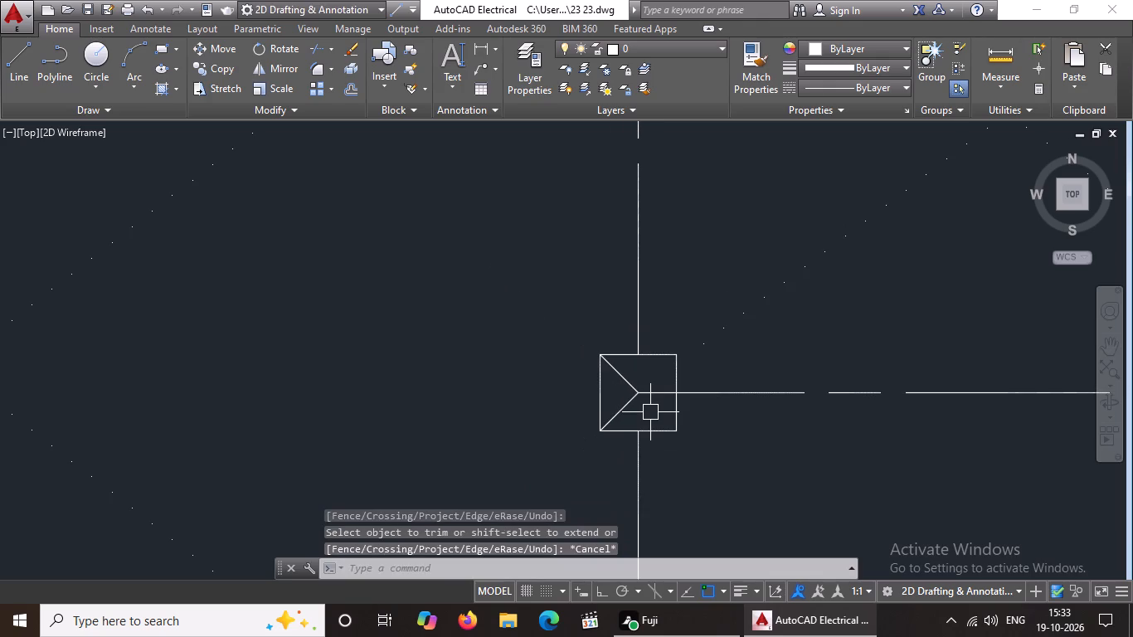
Erase the two remaining western arms of the cross in the column square midway along the northwest room's east side.
scroll(645, 388, up, 2)
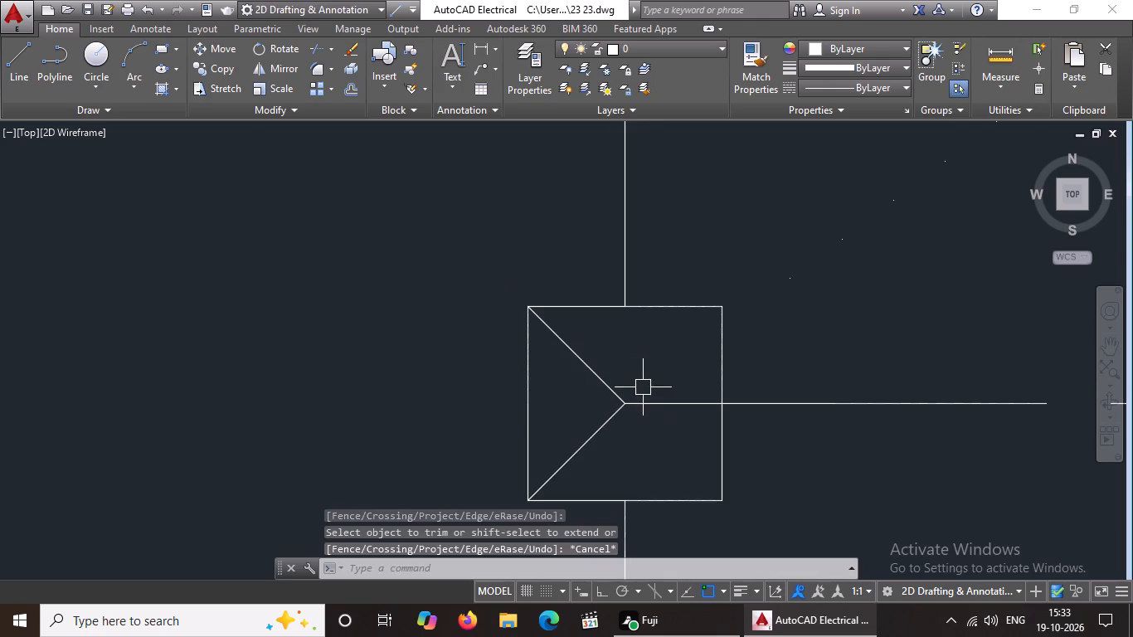
click(604, 382)
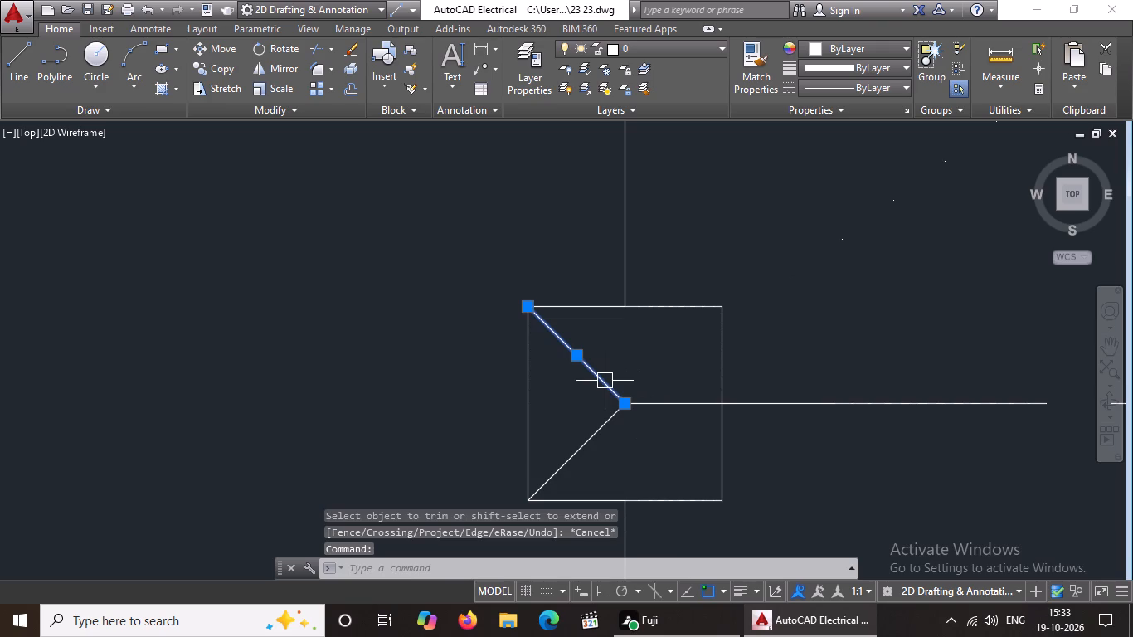
key(Delete)
click(594, 434)
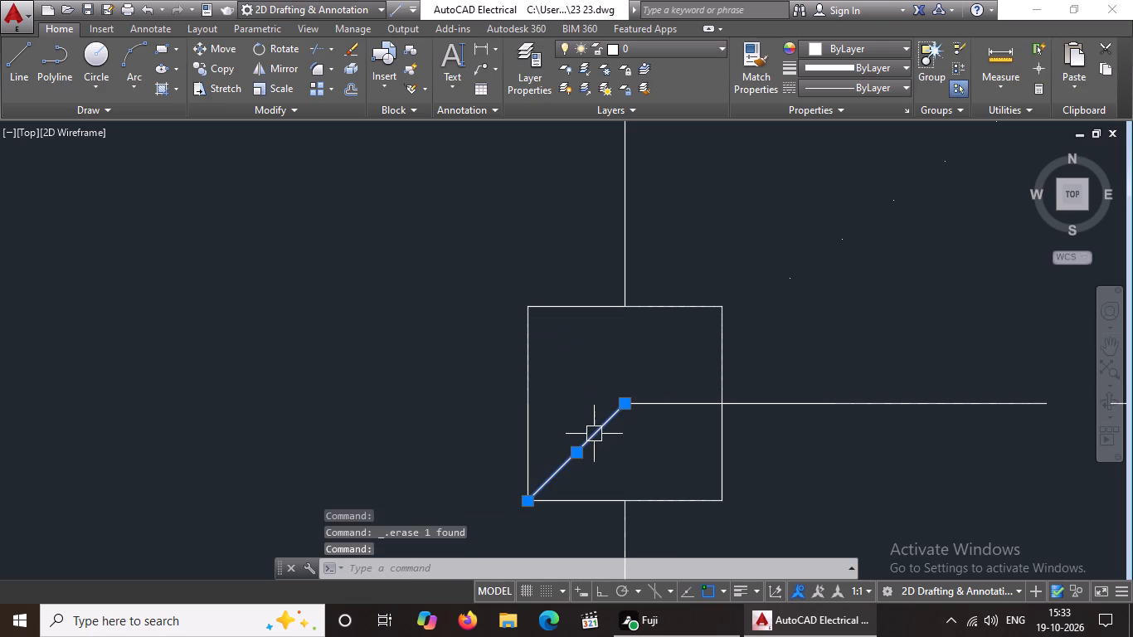
key(Delete)
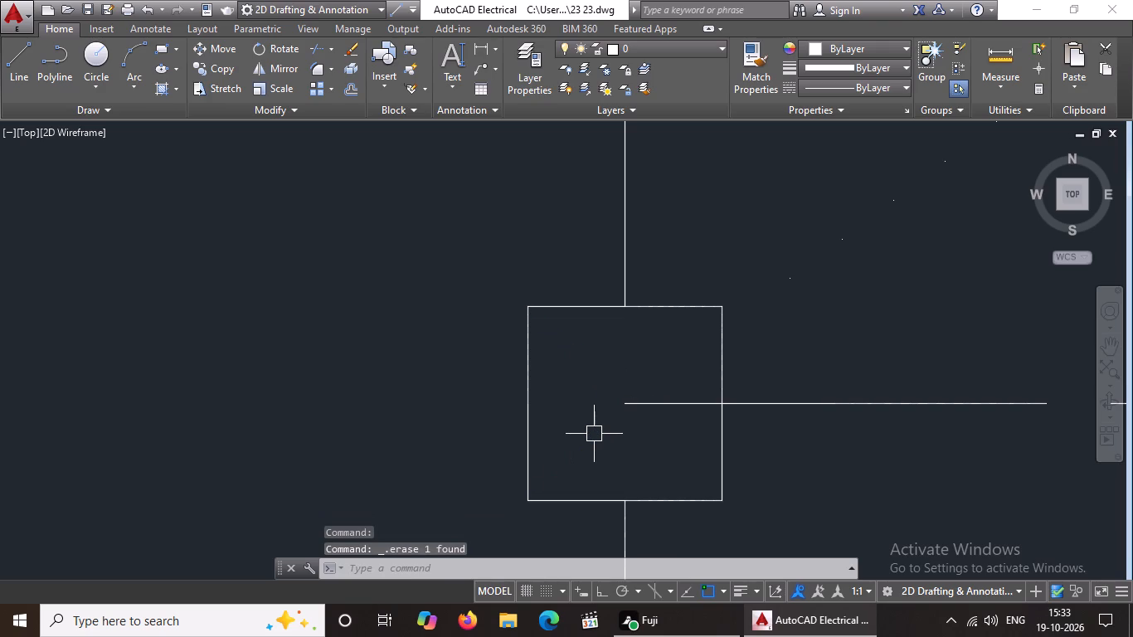
key(Escape)
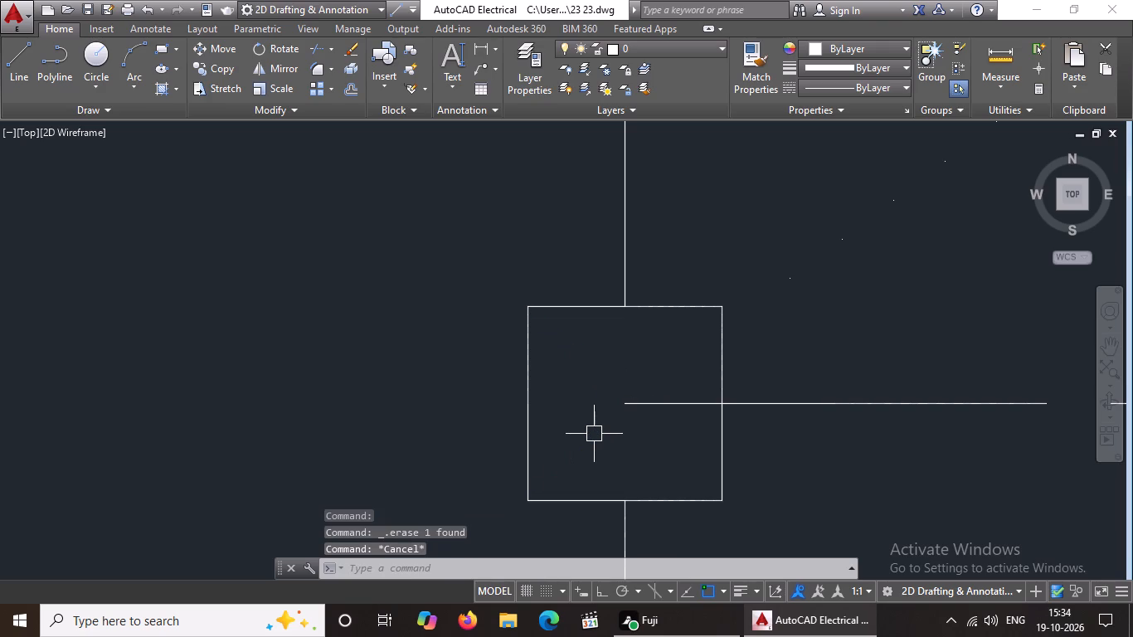
Trim the horizontal centreline back to the east edge of that same column square.
text(TR)
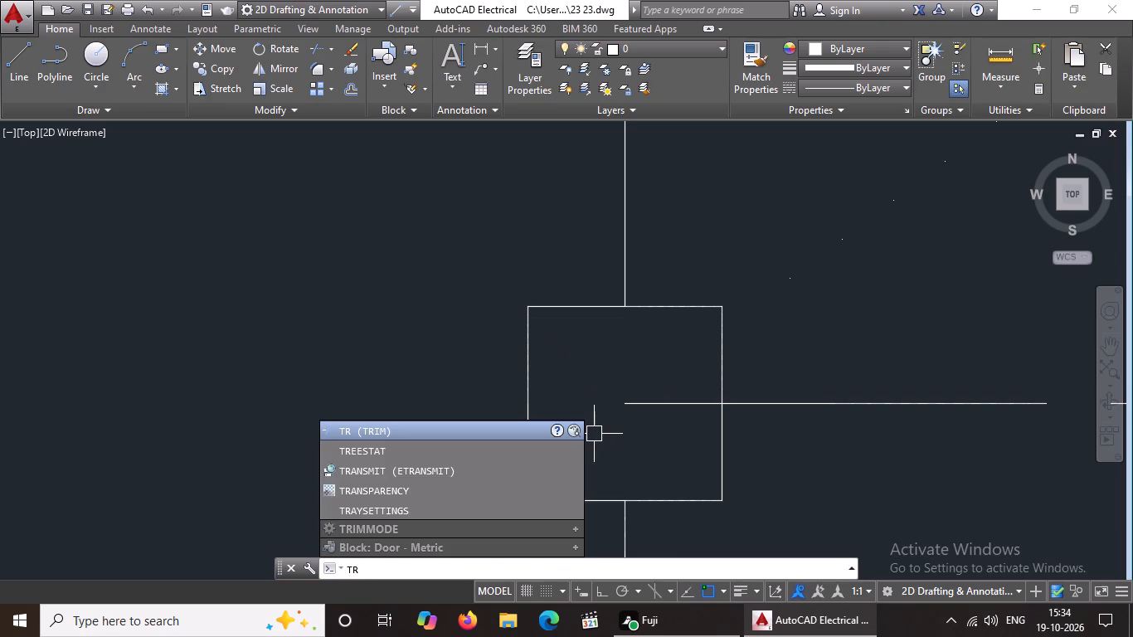
key(Return)
key(Return)
click(672, 403)
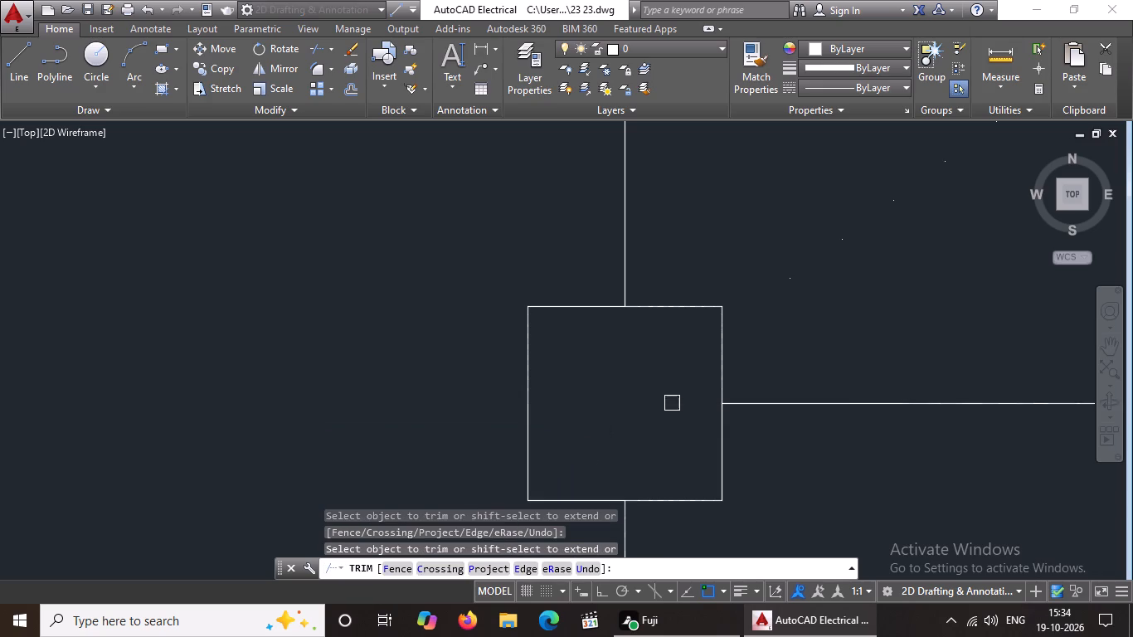
Trim the cross's two northern arms, the dotted diagonal and both centrelines out of the column square at the small second north room's southeast corner.
scroll(672, 403, down, 8)
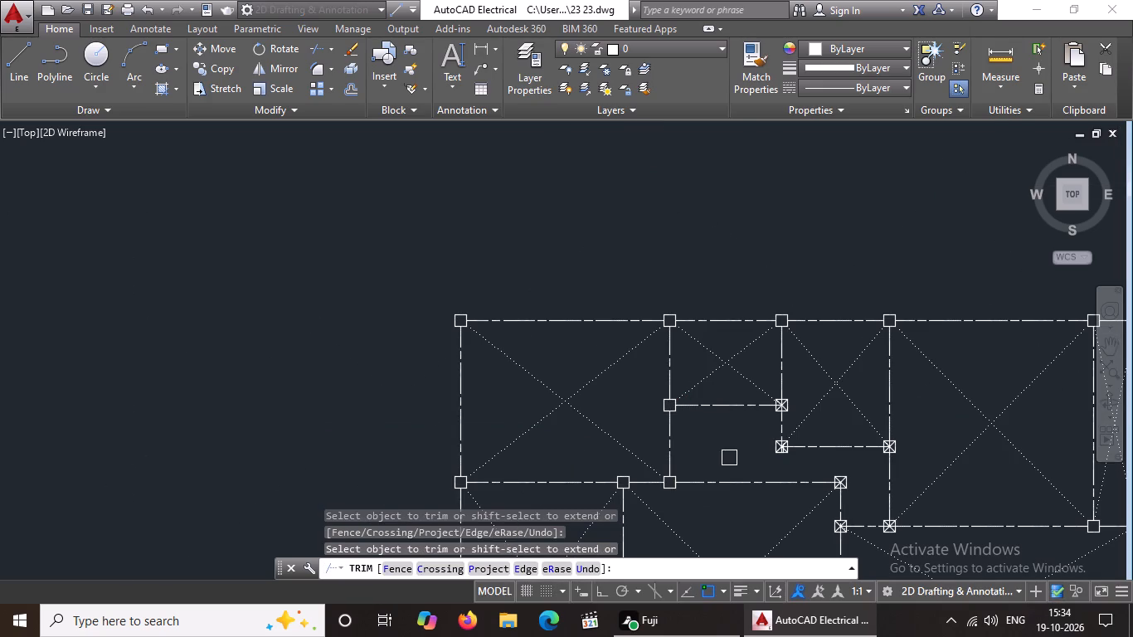
scroll(761, 443, down, 5)
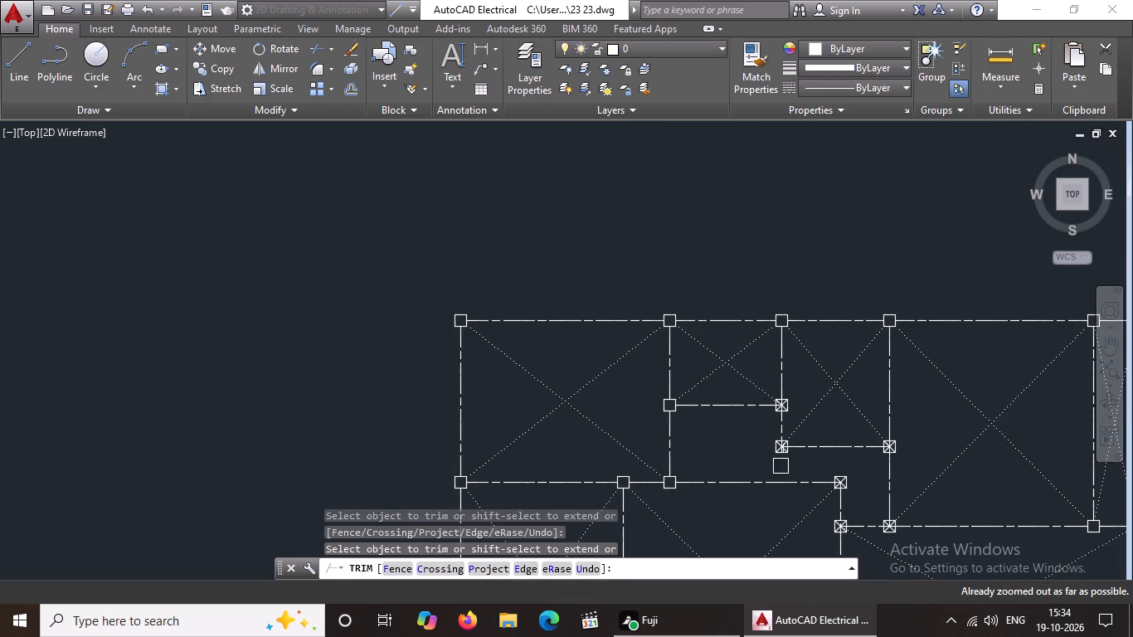
middle_drag(743, 433, 533, 265)
scroll(523, 258, up, 1)
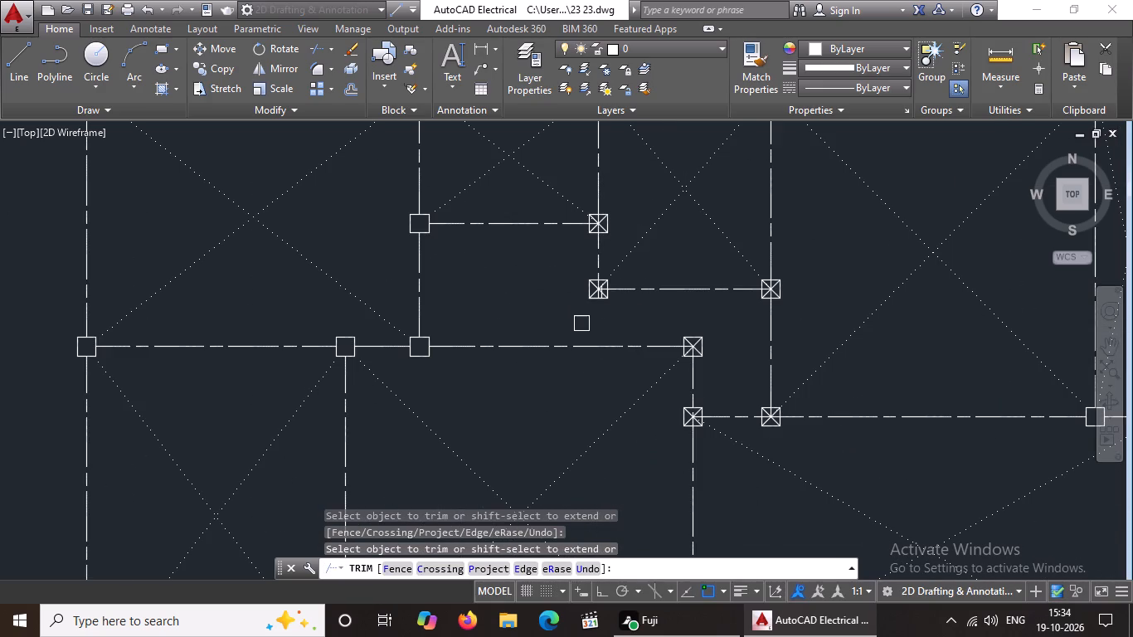
scroll(581, 323, down, 1)
scroll(586, 258, up, 5)
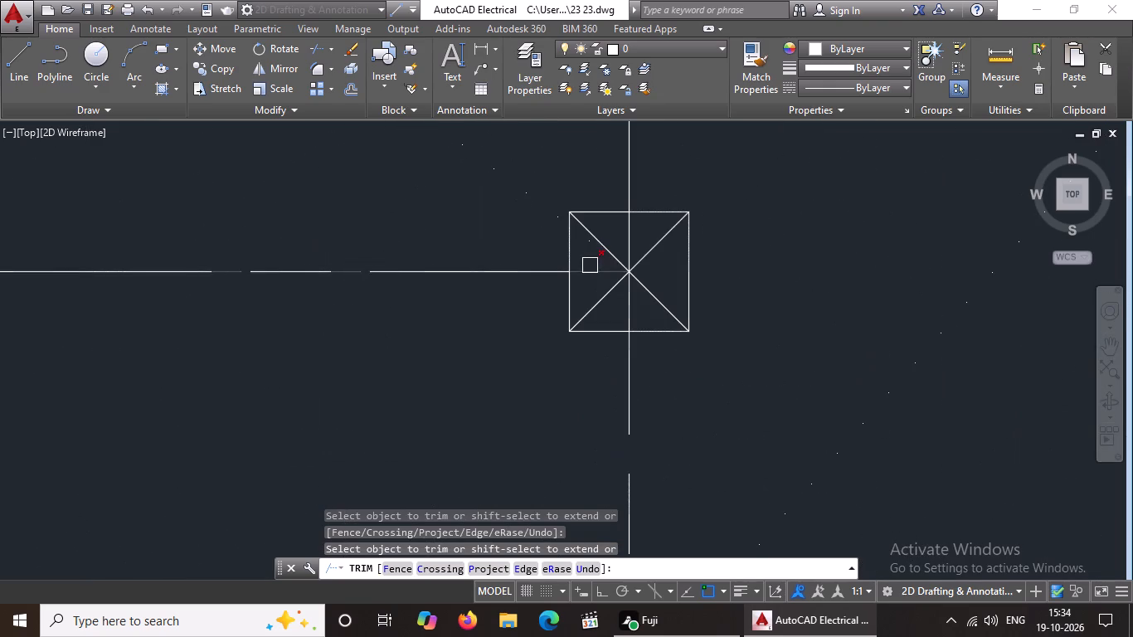
click(596, 244)
click(600, 238)
click(602, 274)
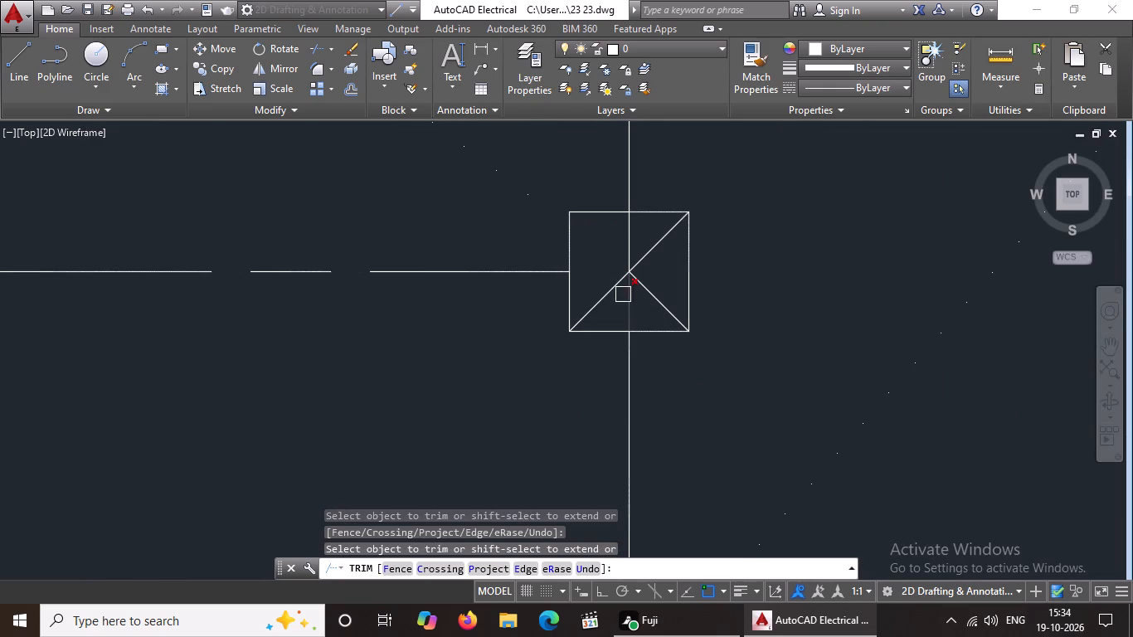
click(628, 303)
click(625, 250)
click(640, 261)
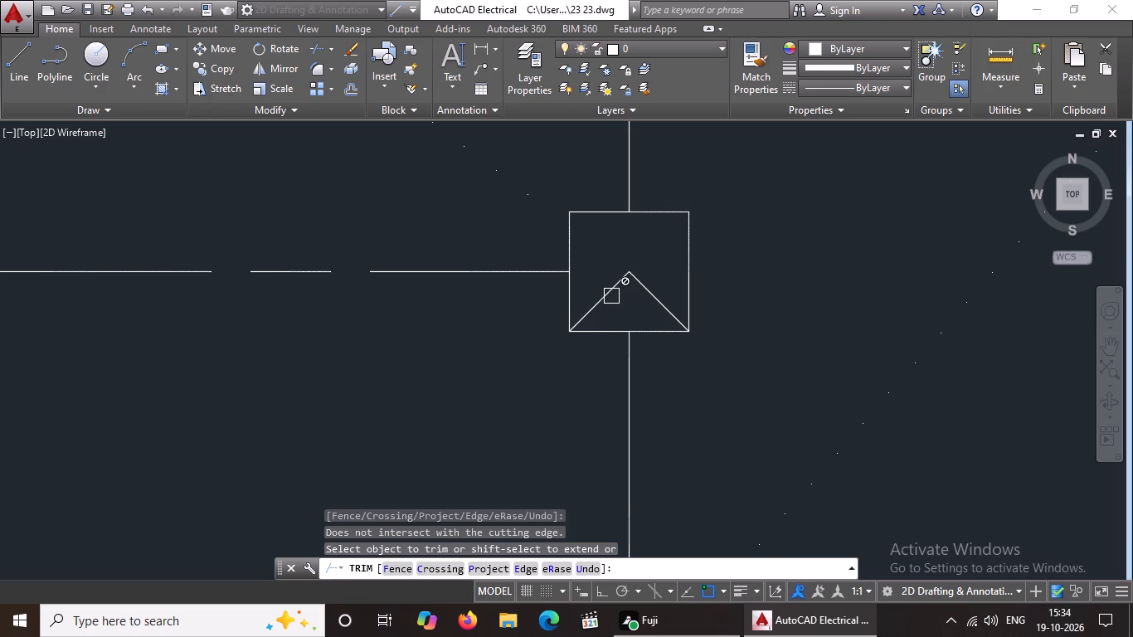
key(Escape)
key(Escape)
key(Escape)
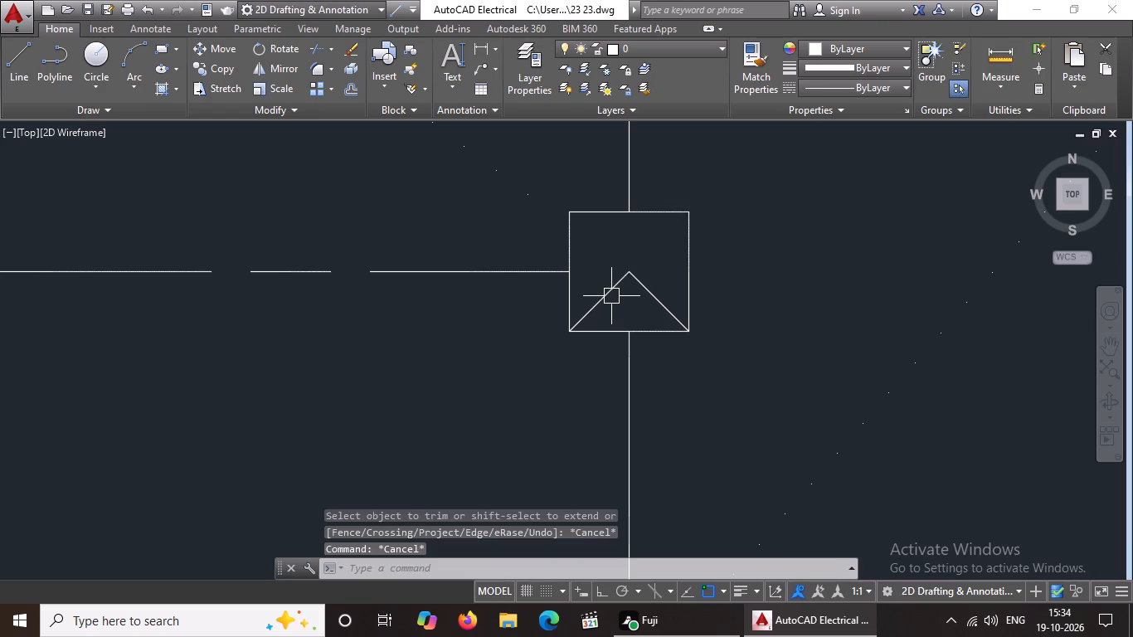
Erase the two remaining southern arms of the cross inside that same column square.
click(610, 284)
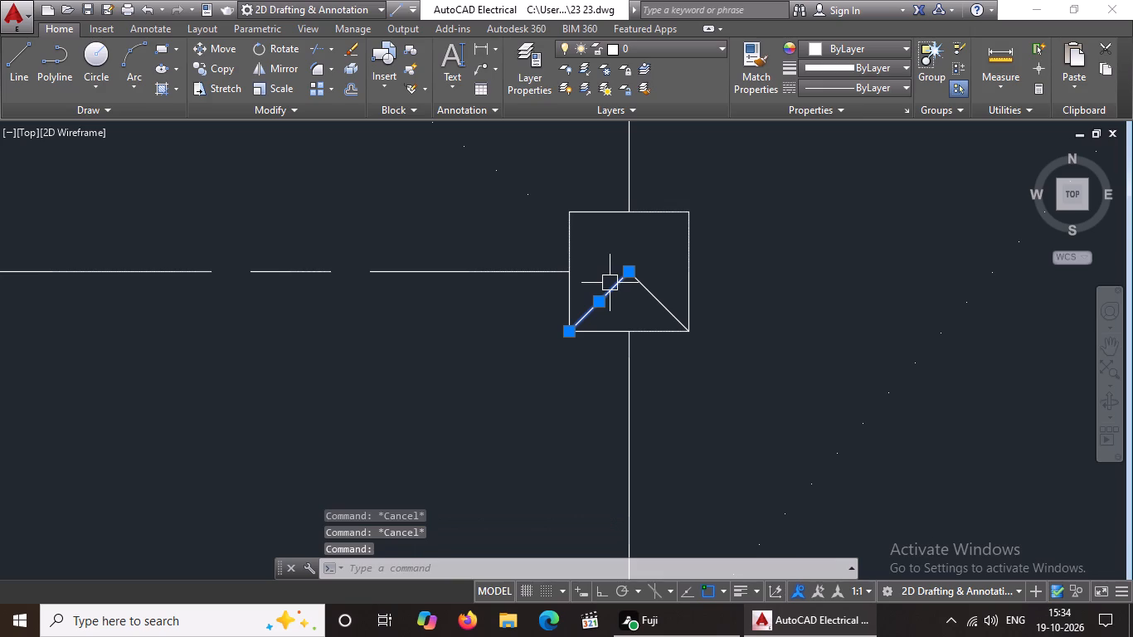
key(Delete)
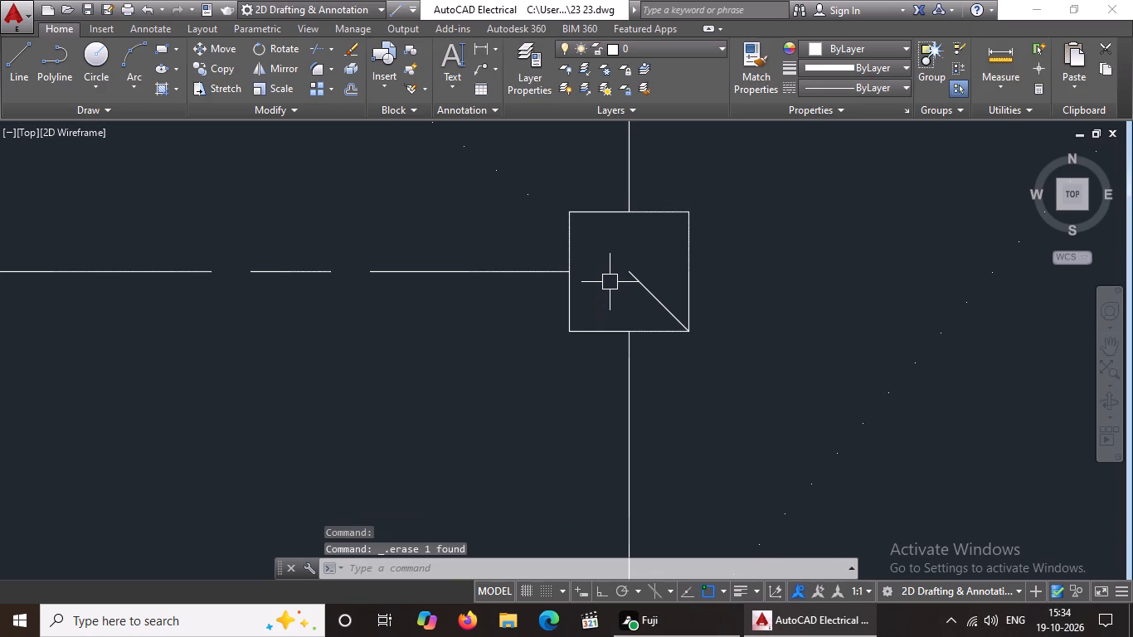
click(643, 281)
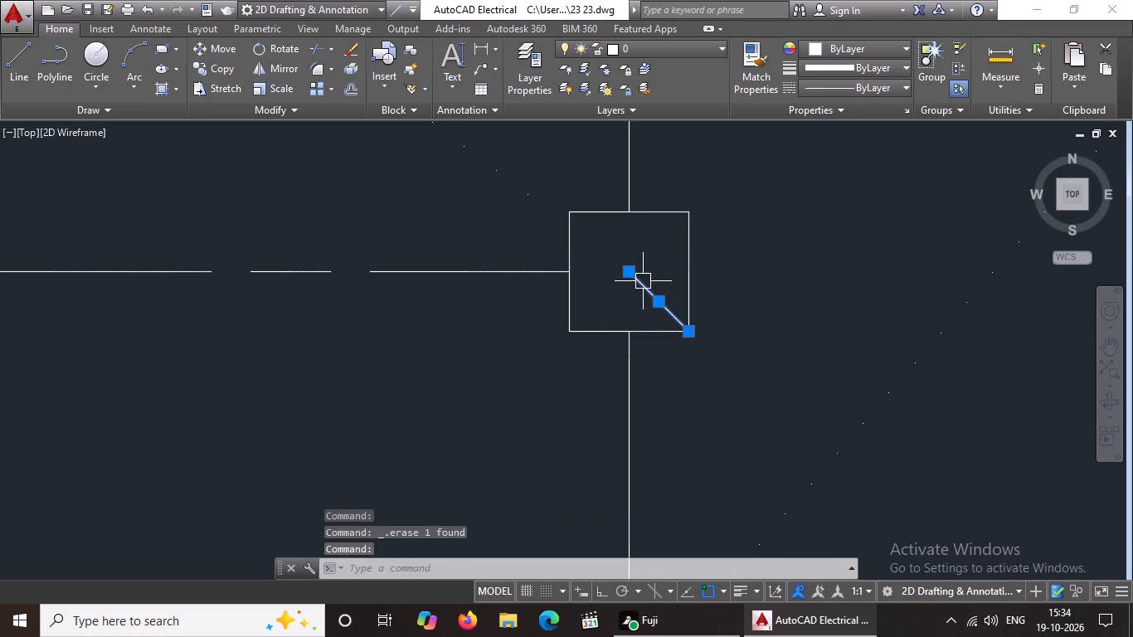
key(Delete)
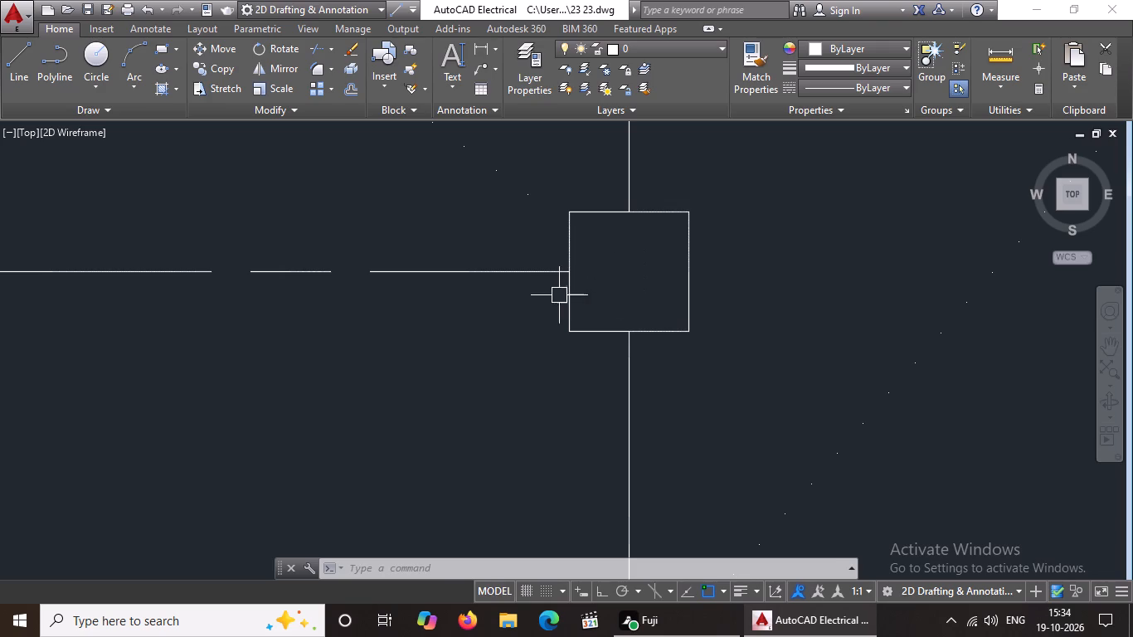
Erase the stray short vertical line and both crossing diagonals in the column square at the third north room's southwest corner.
scroll(553, 297, down, 4)
scroll(574, 366, up, 2)
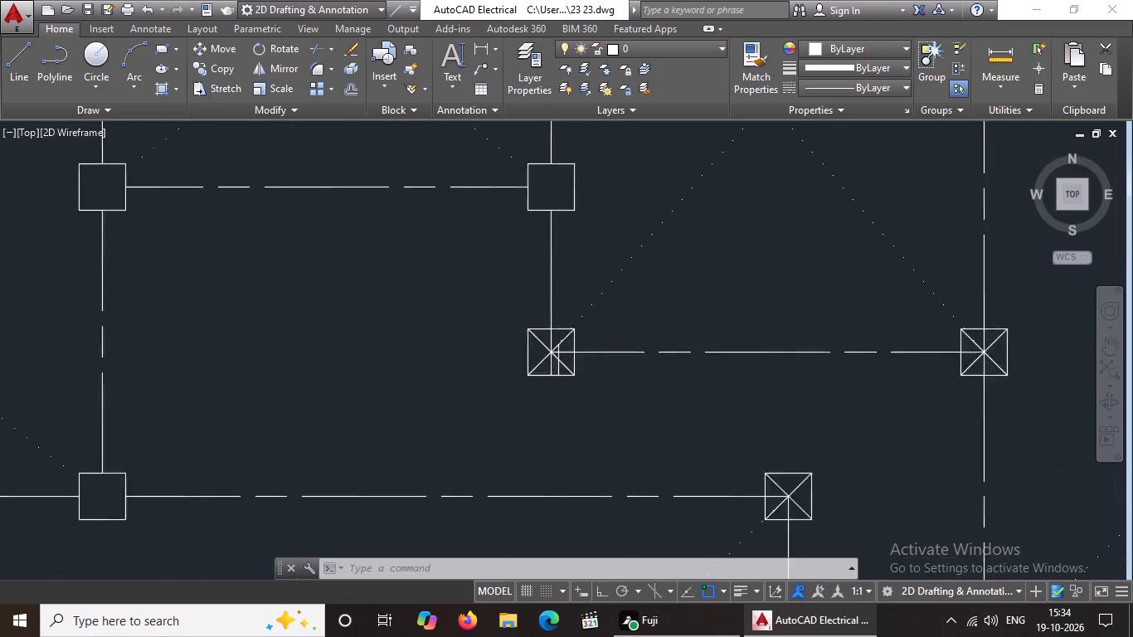
scroll(574, 366, up, 3)
click(530, 372)
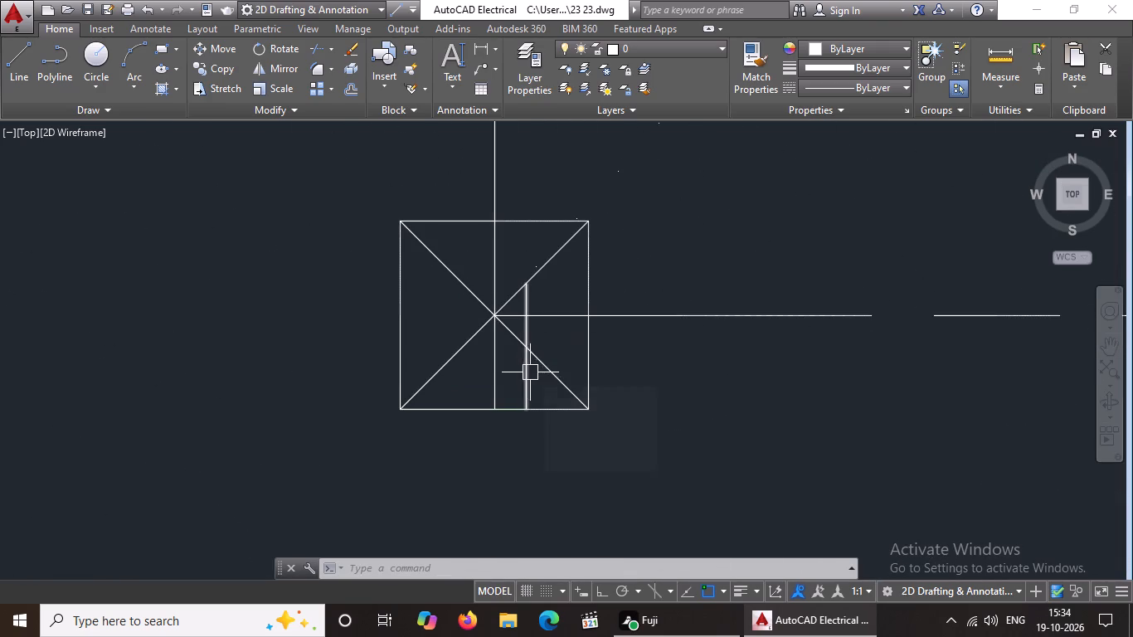
key(Delete)
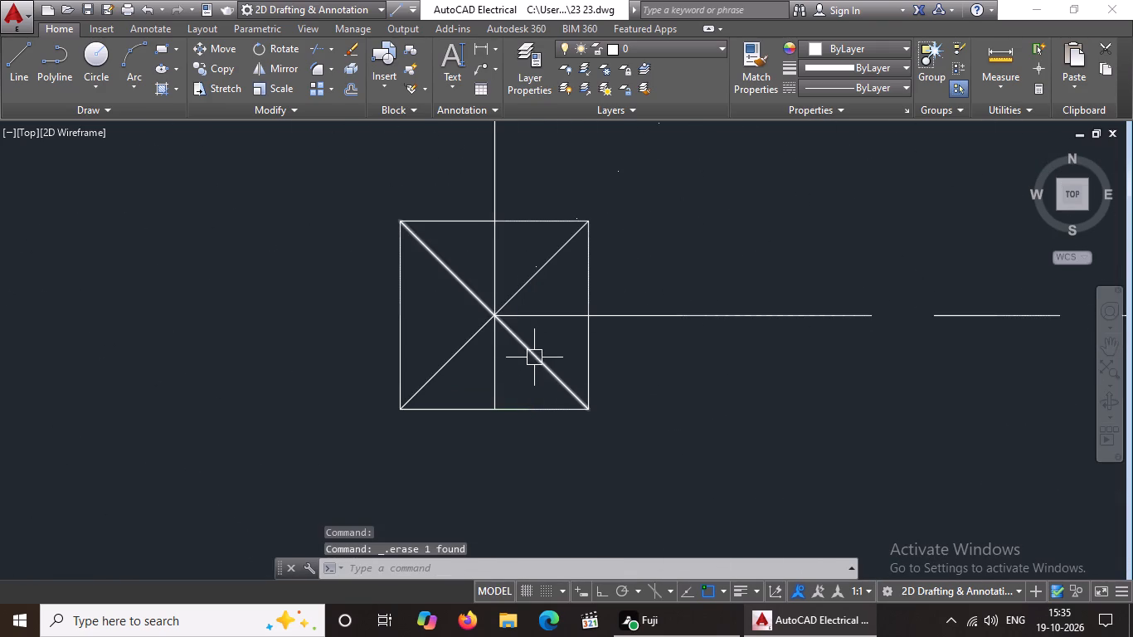
click(534, 356)
key(Delete)
click(456, 344)
key(Delete)
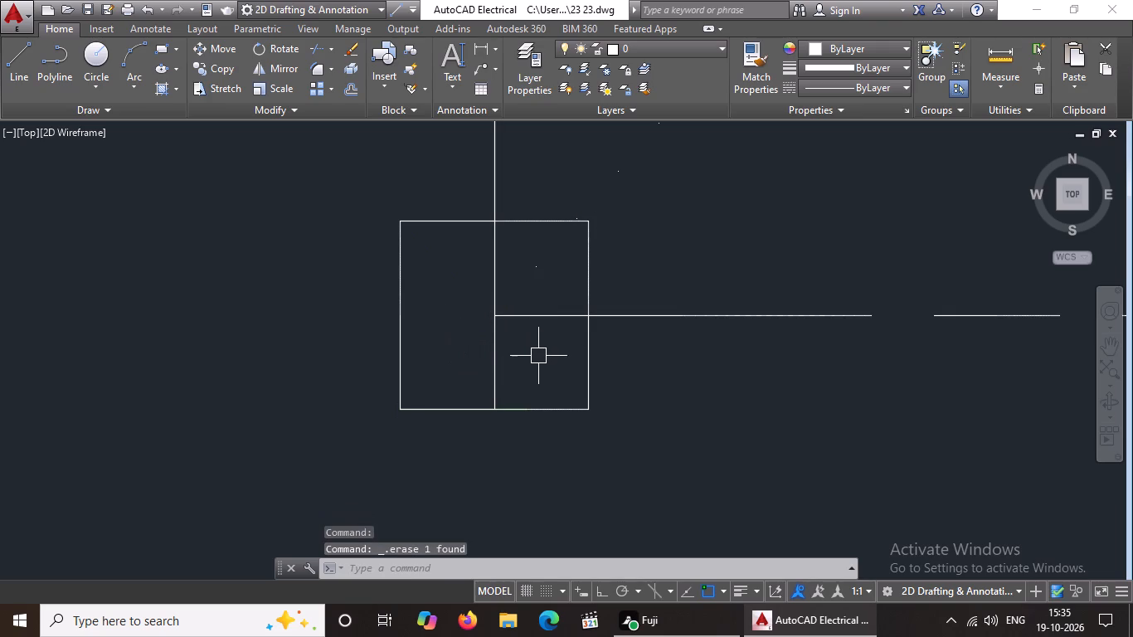
Trim the horizontal centreline, the dotted diagonal and the northern vertical centreline back to the edges of the third north room's southwest column square.
text(TR)
key(Return)
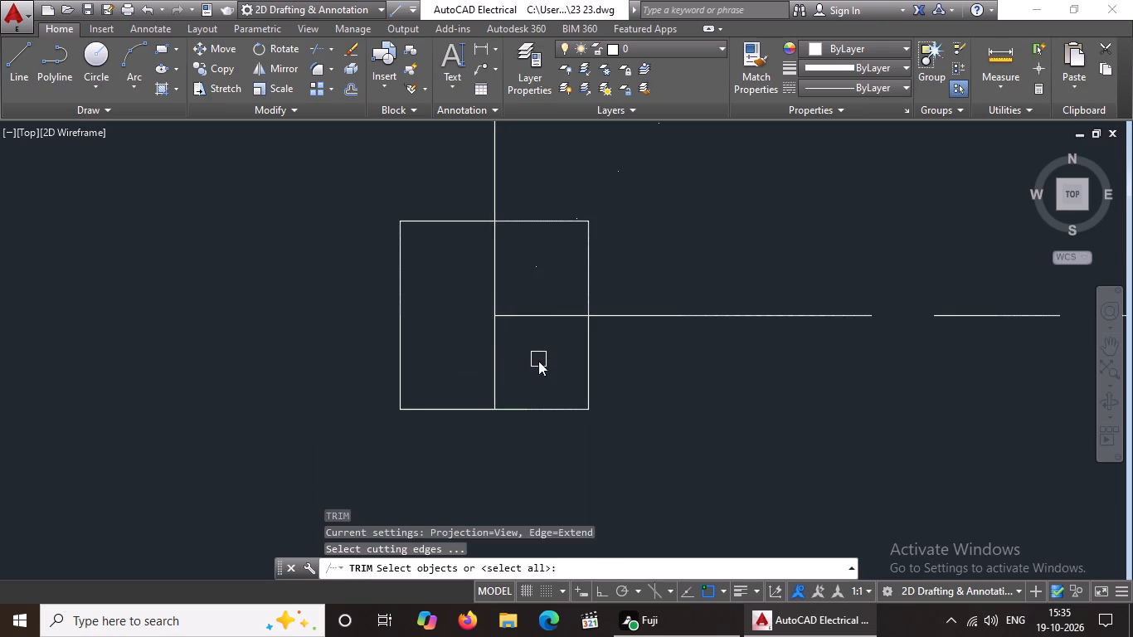
key(Return)
click(537, 317)
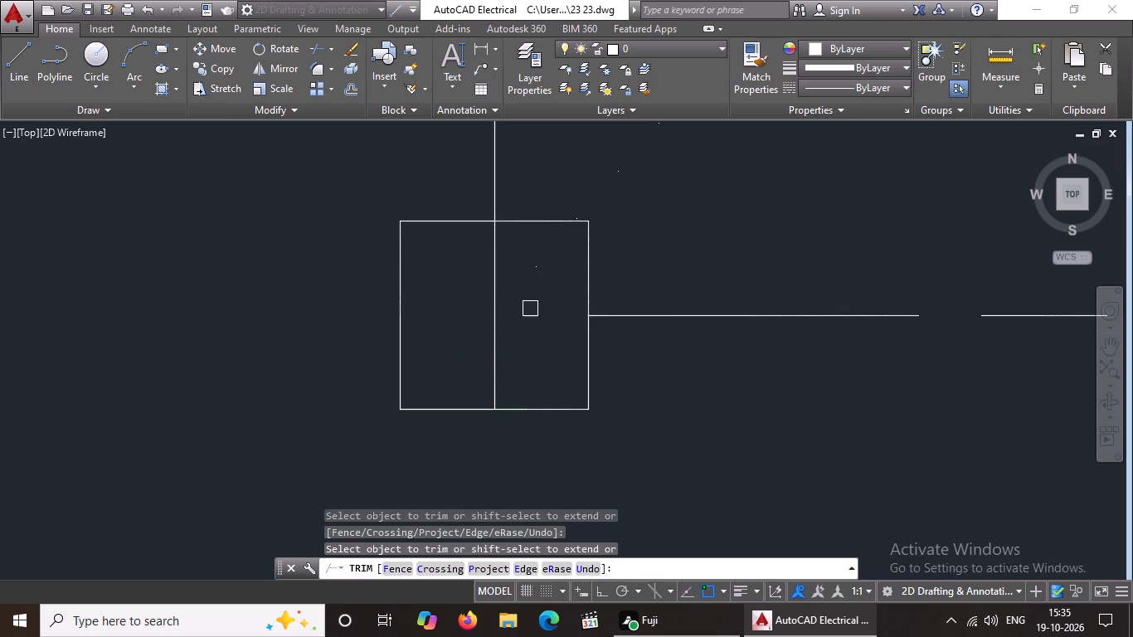
click(536, 269)
click(494, 271)
click(494, 392)
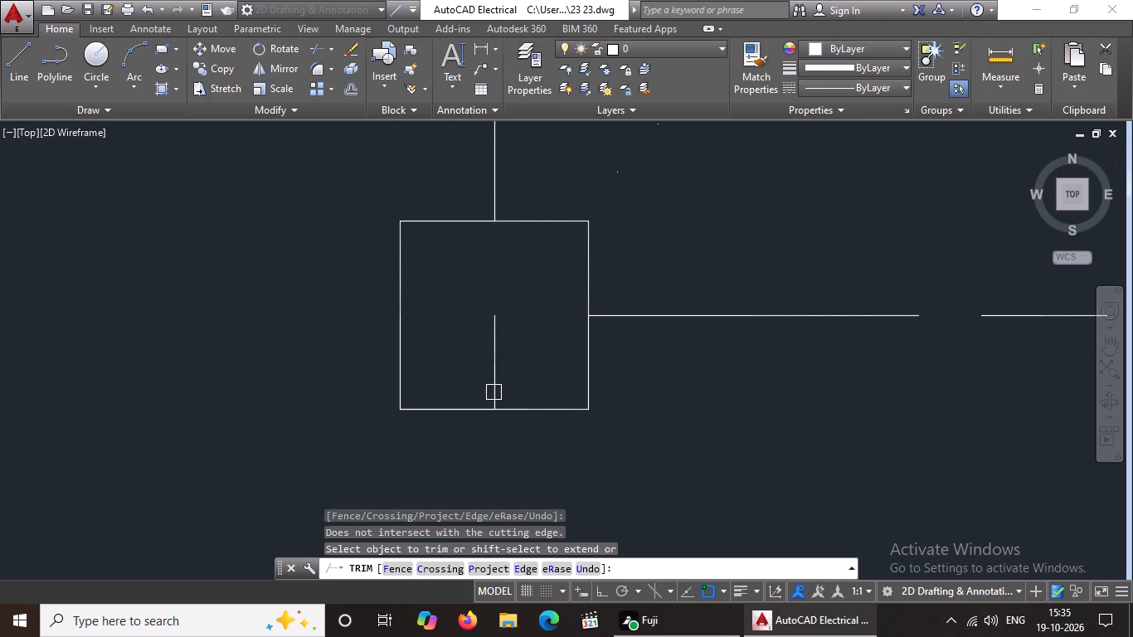
key(Escape)
Erase the leftover vertical centreline stub in the southern half of that column square.
click(491, 385)
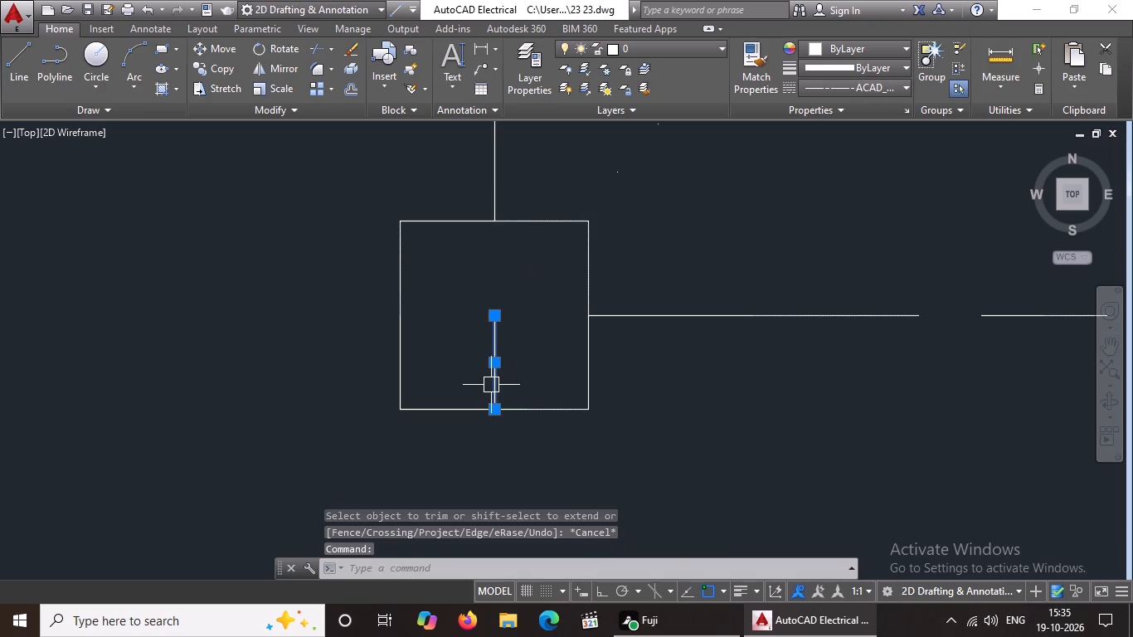
key(Delete)
Erase both crossing diagonals inside the column square at the southeast corner of the third north room.
scroll(514, 359, down, 5)
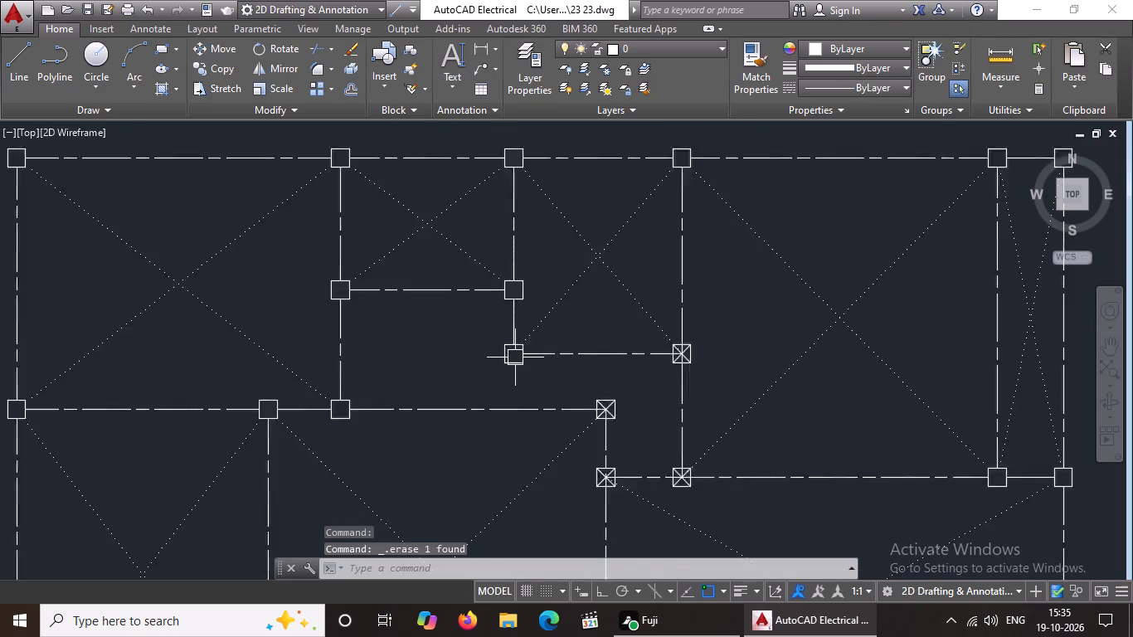
scroll(515, 357, down, 2)
scroll(606, 363, up, 2)
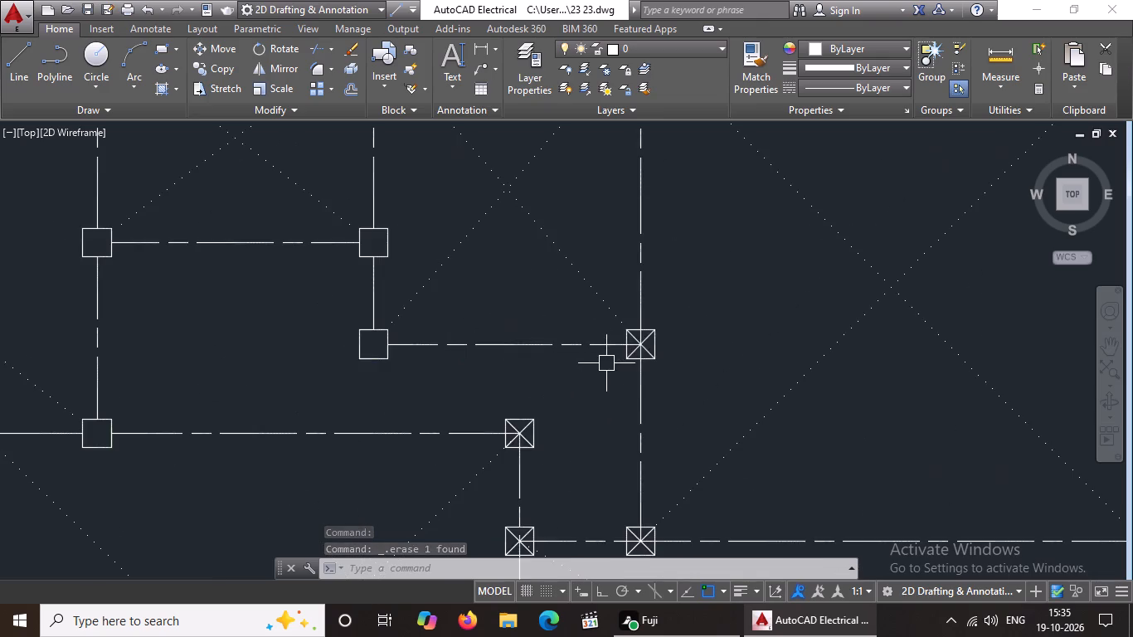
scroll(612, 352, up, 3)
click(694, 304)
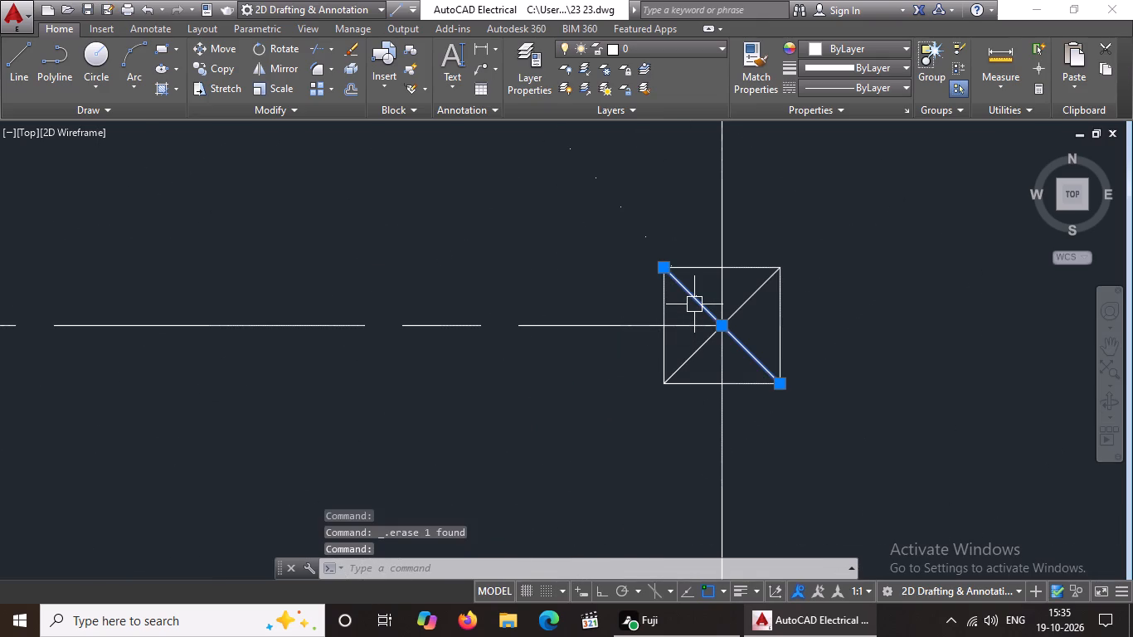
key(Delete)
click(700, 342)
key(Delete)
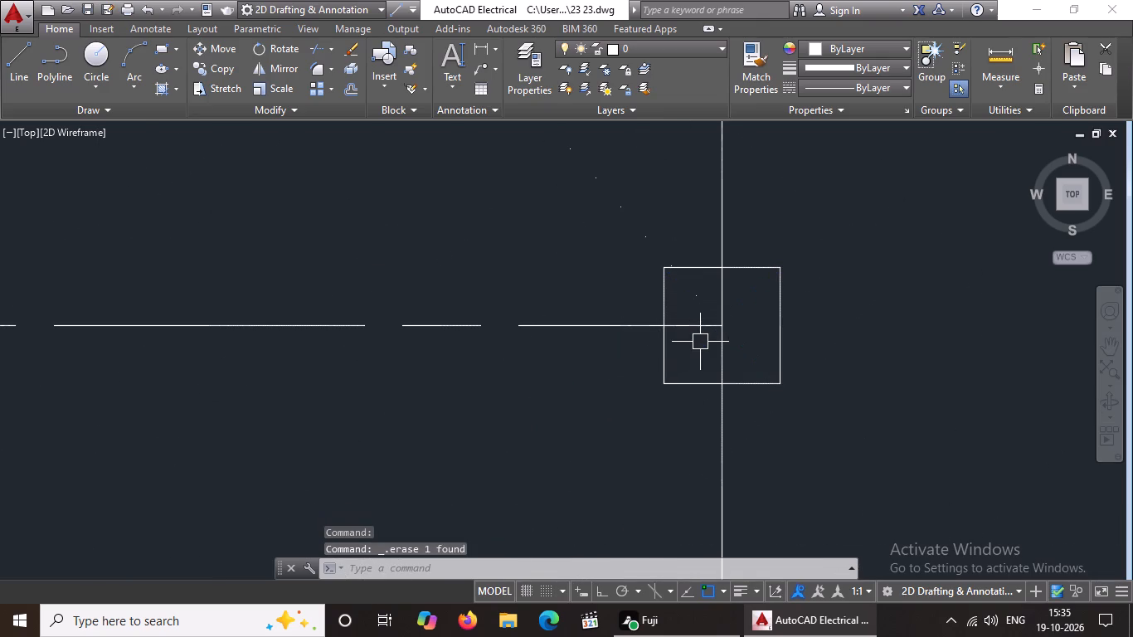
Trim the dotted diagonal, horizontal centreline and both vertical centrelines back to the edges of the third north room's southeast column square.
text(TR)
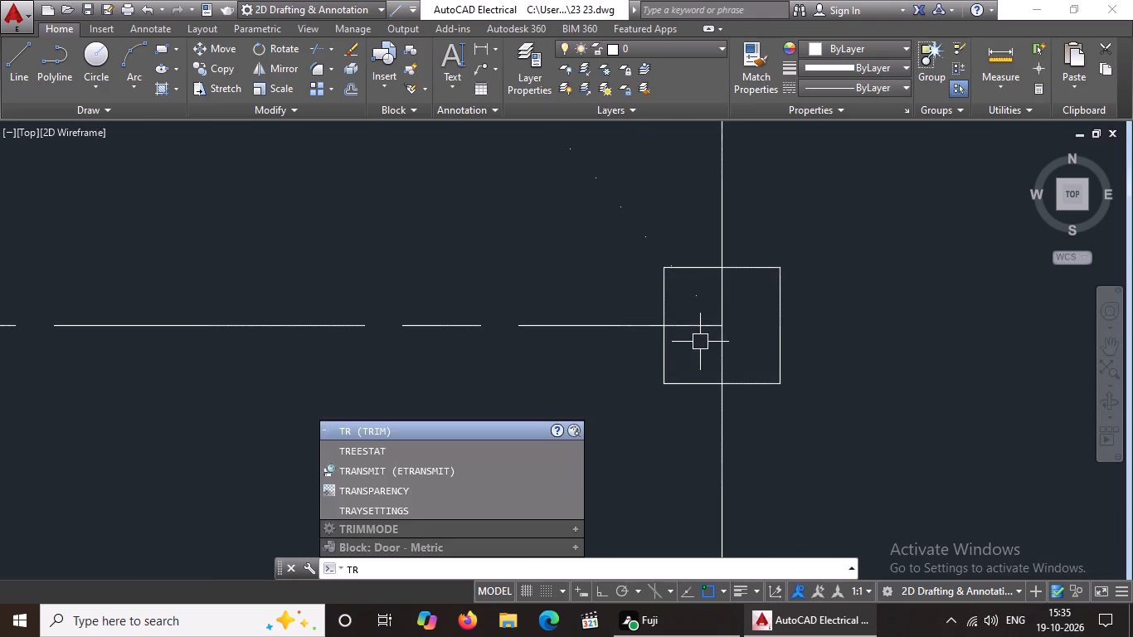
key(Return)
key(Return)
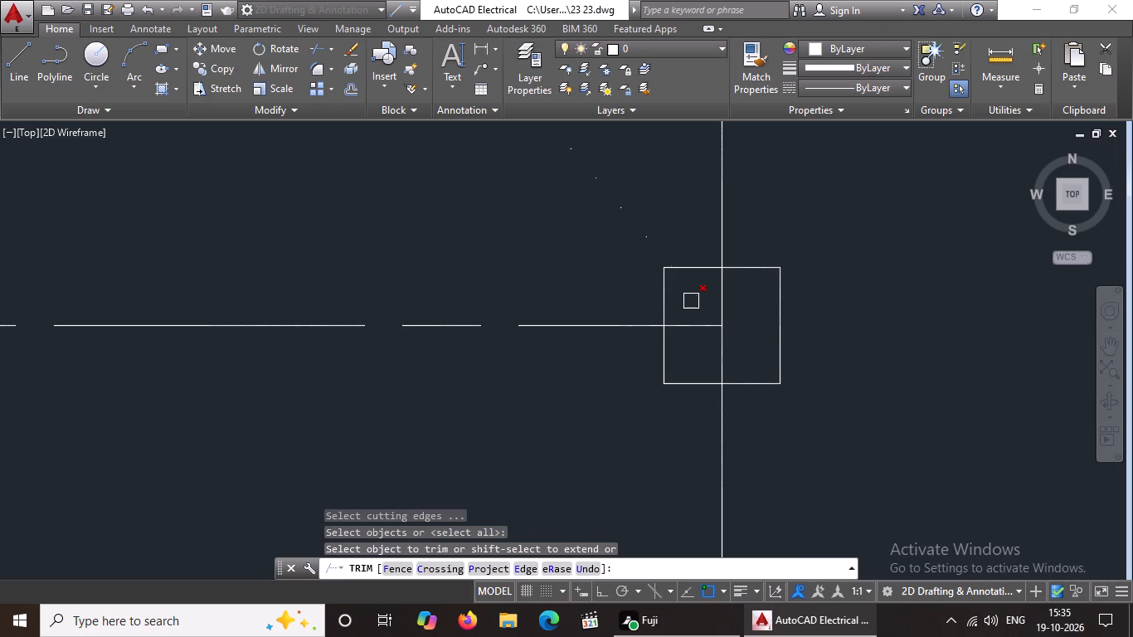
click(691, 301)
click(687, 327)
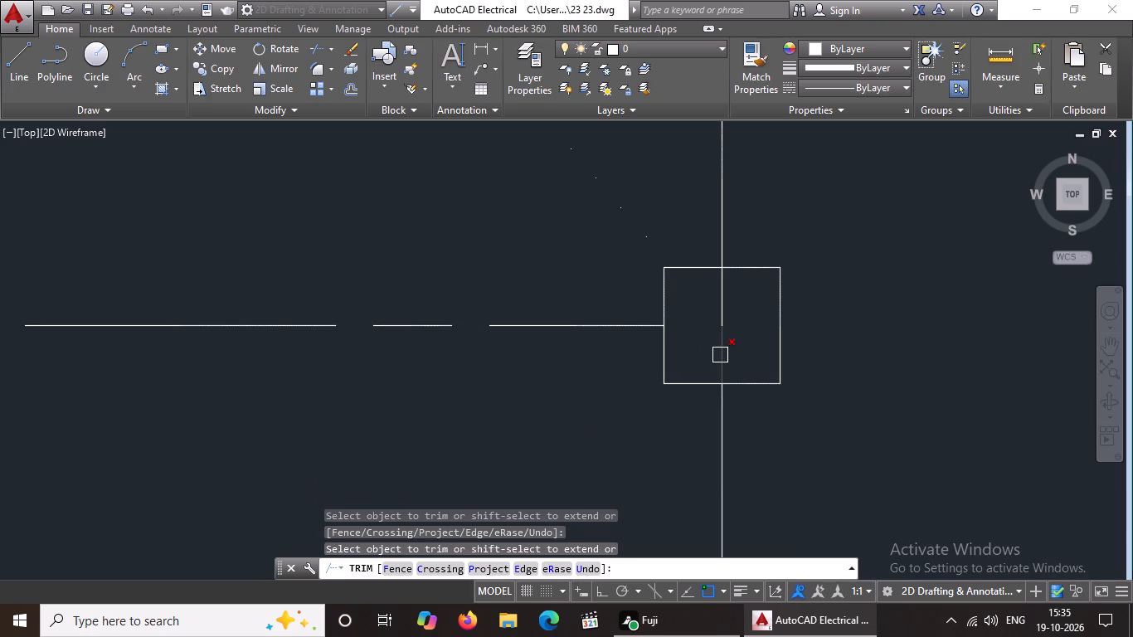
click(722, 357)
click(718, 310)
scroll(718, 310, down, 4)
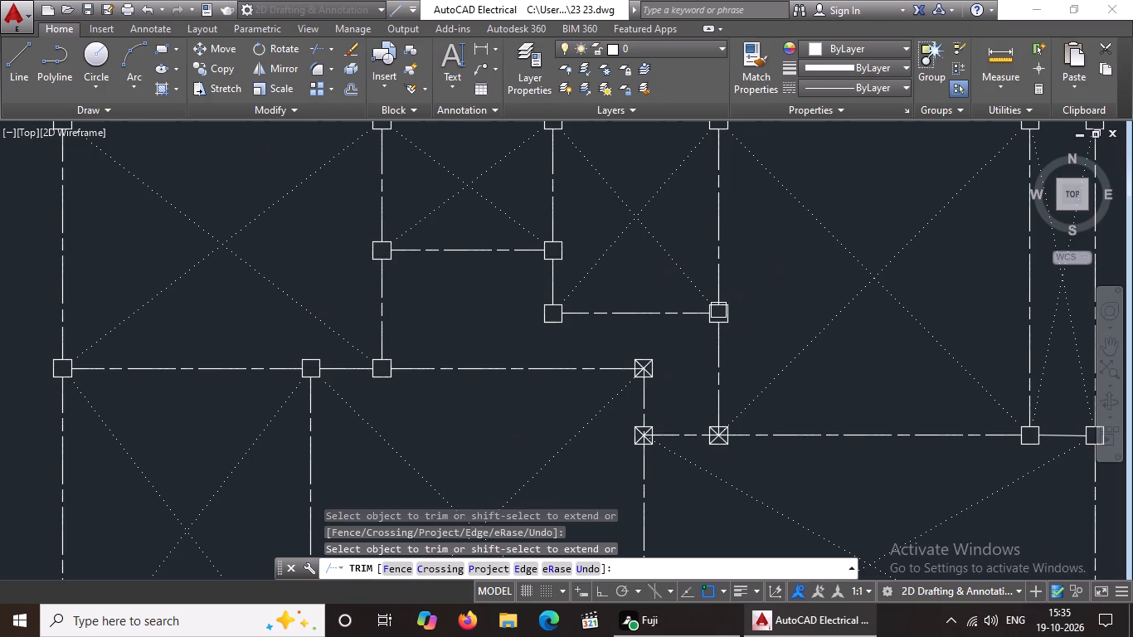
scroll(719, 310, down, 2)
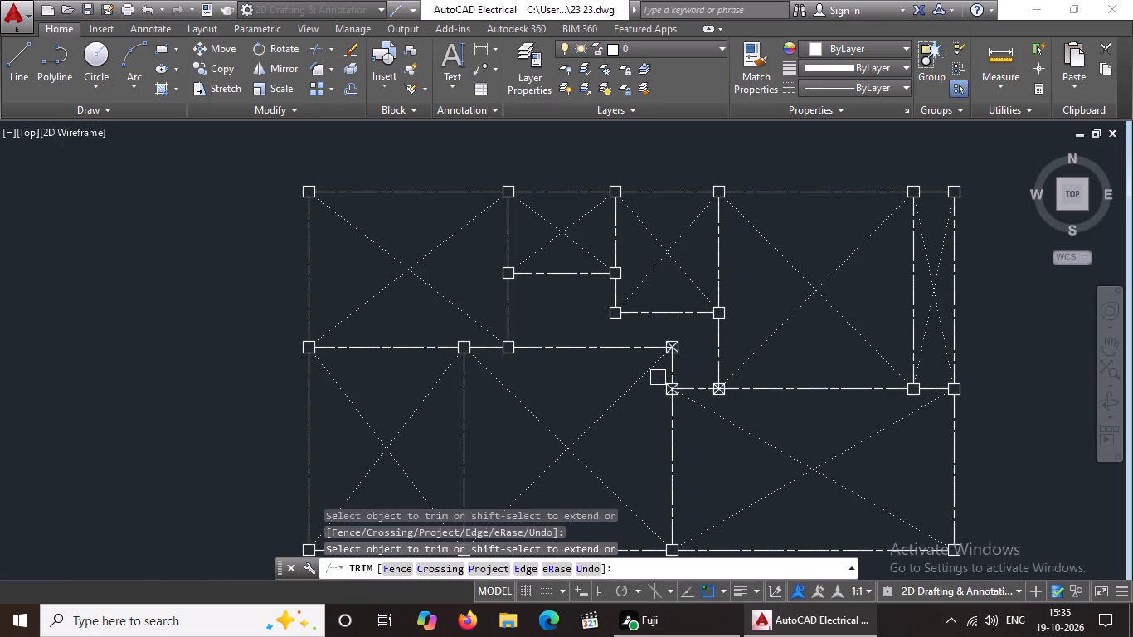
key(Escape)
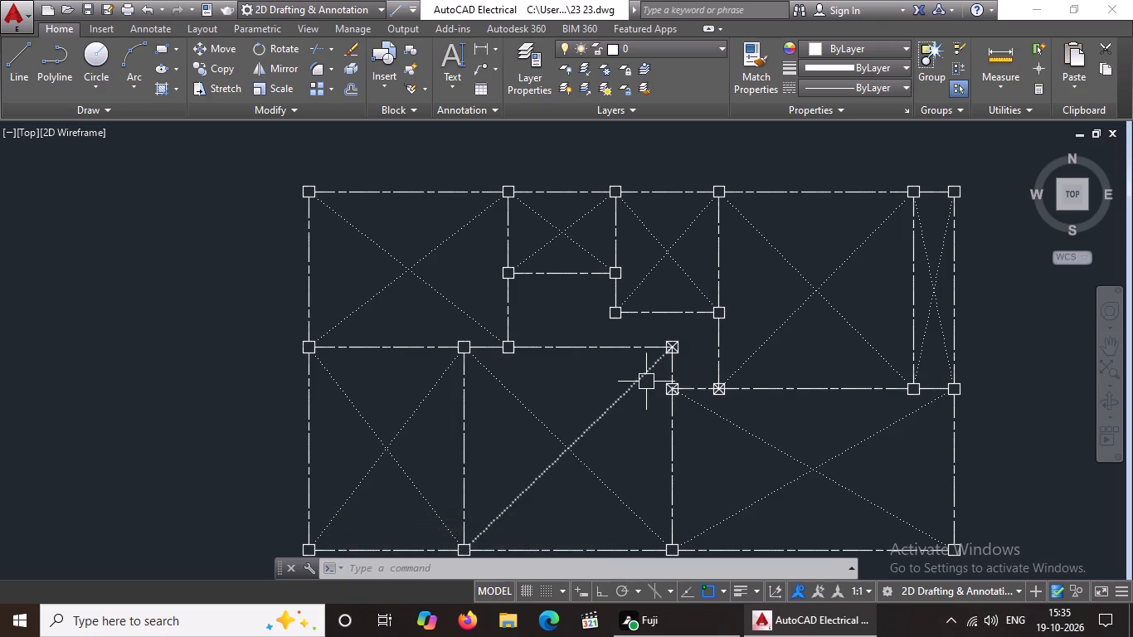
Erase both crossing diagonals inside the column square at the northeast corner of the middle south room.
scroll(654, 364, up, 2)
scroll(701, 316, up, 2)
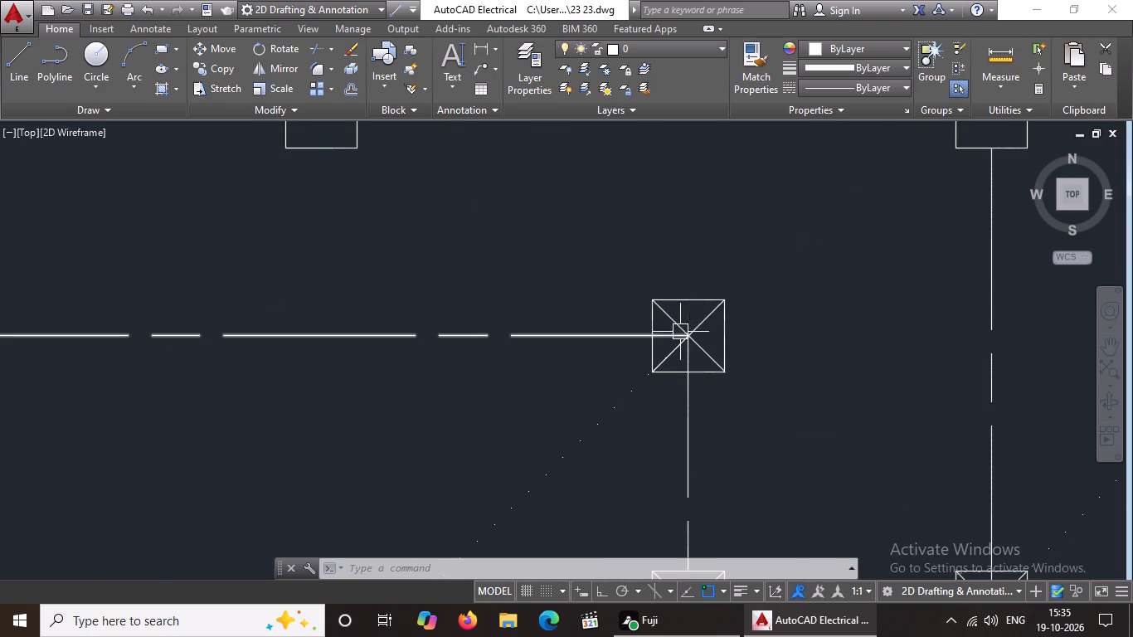
scroll(678, 321, up, 2)
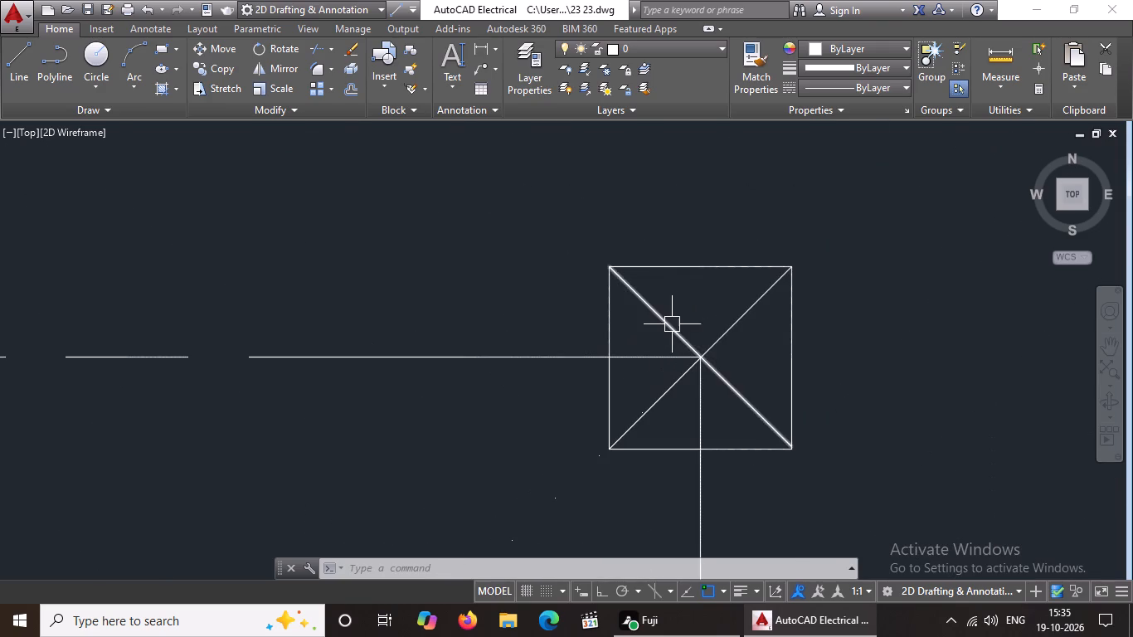
click(672, 324)
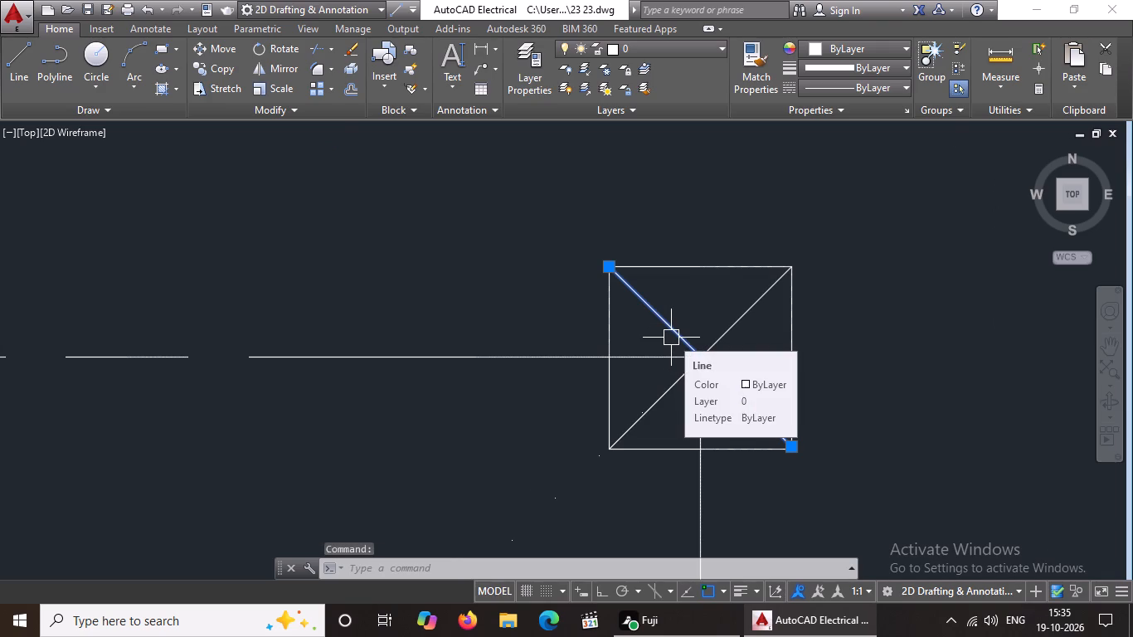
key(Delete)
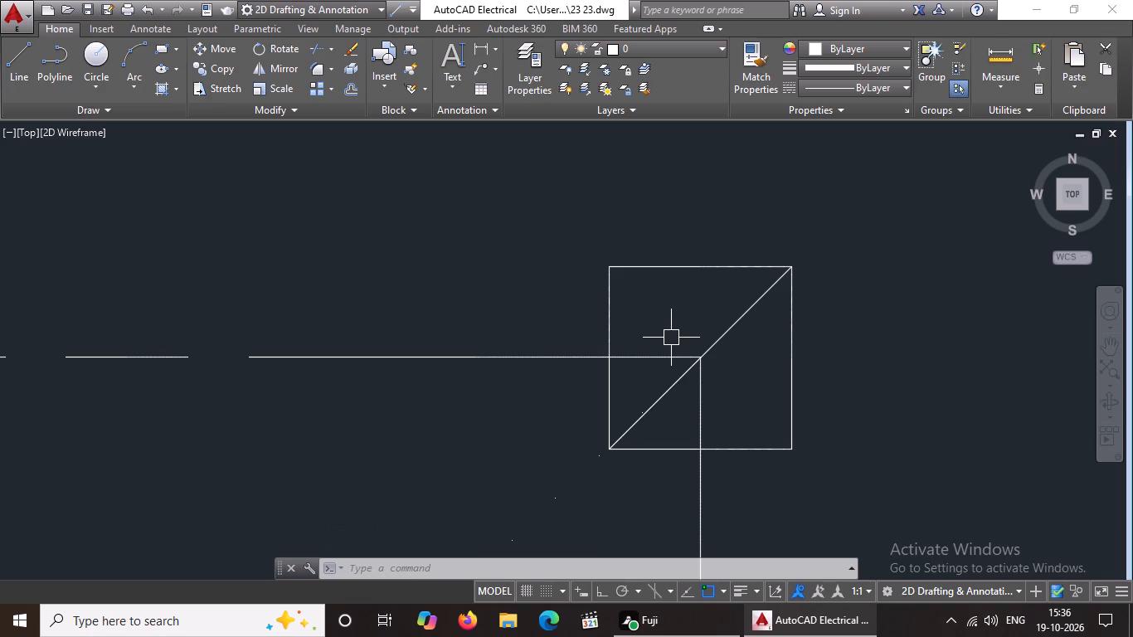
click(711, 339)
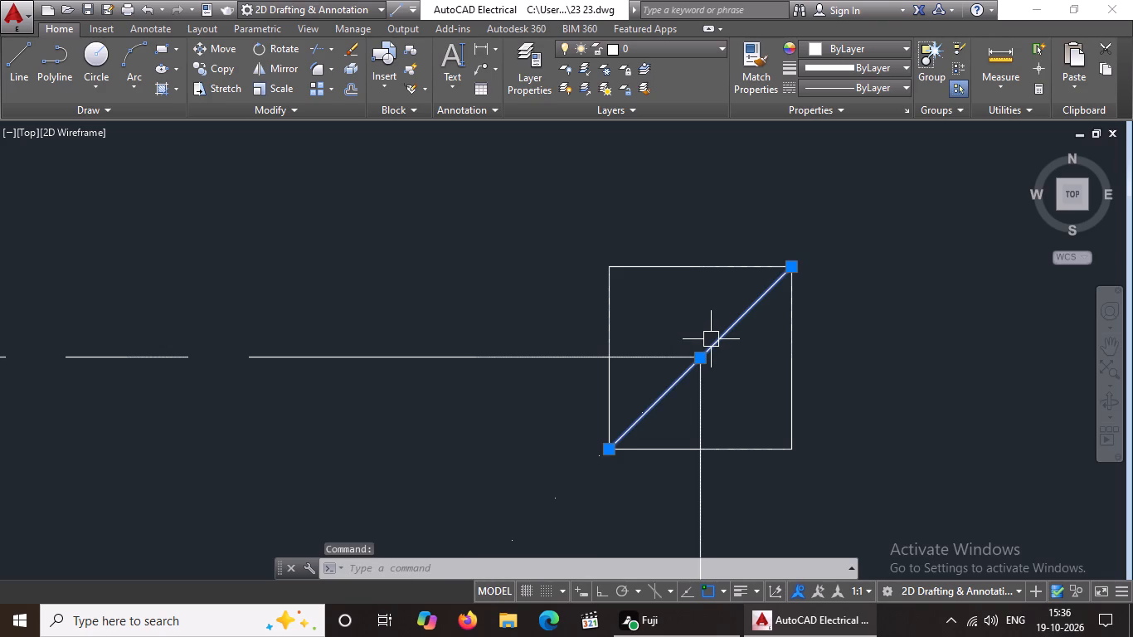
key(Delete)
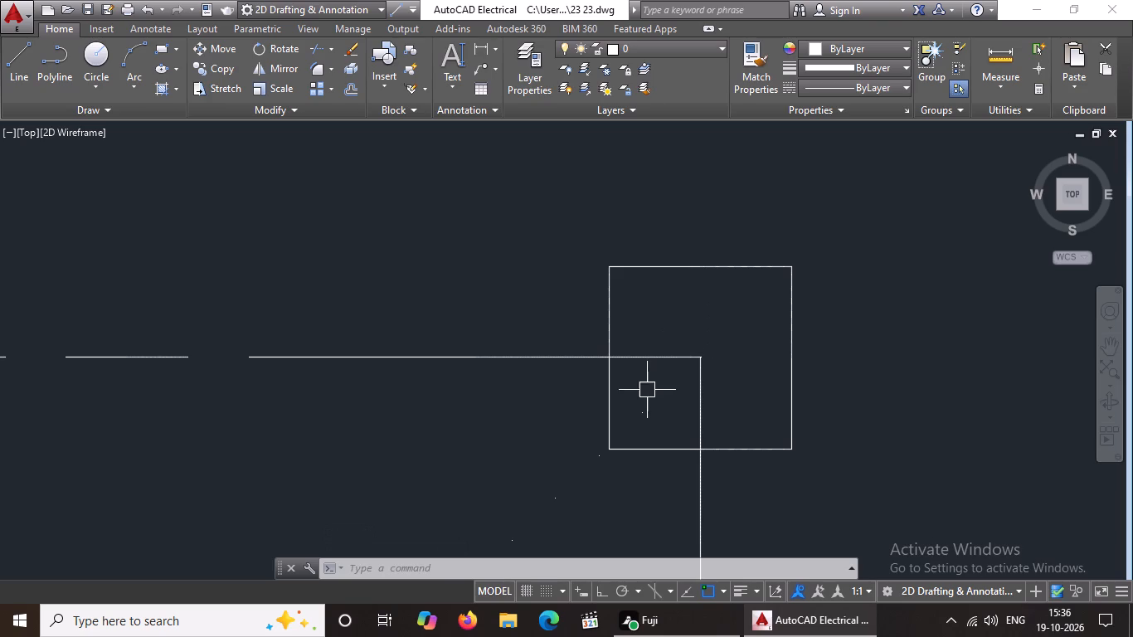
key(Escape)
Trim the horizontal centreline, dotted diagonal and vertical centreline back to the edges of the middle south room's northeast column square.
text(TR)
key(Return)
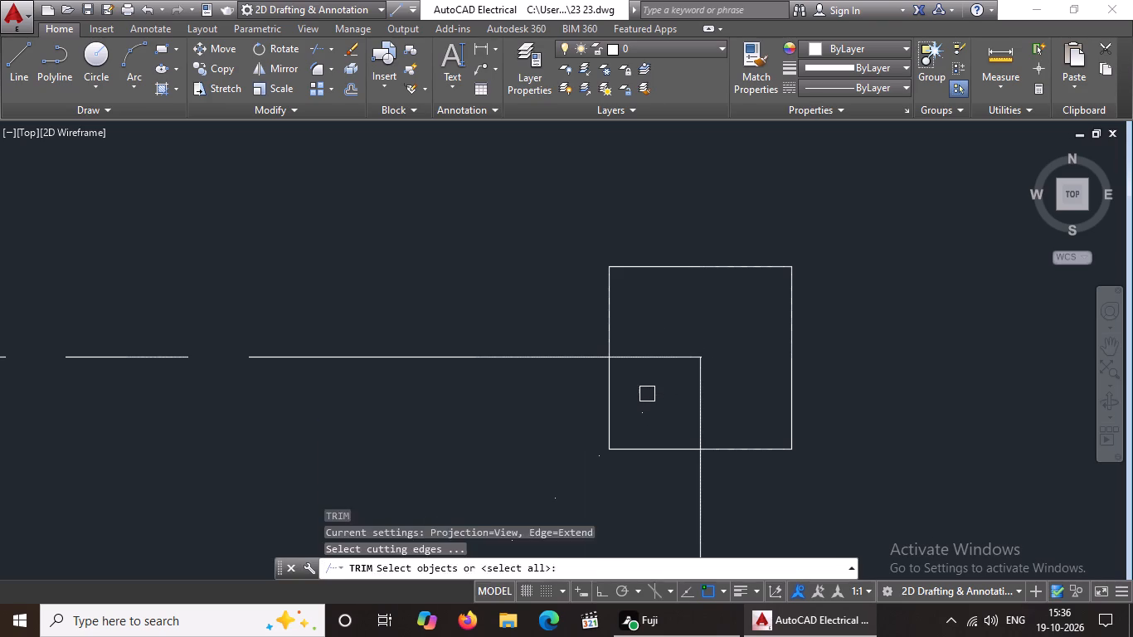
key(Return)
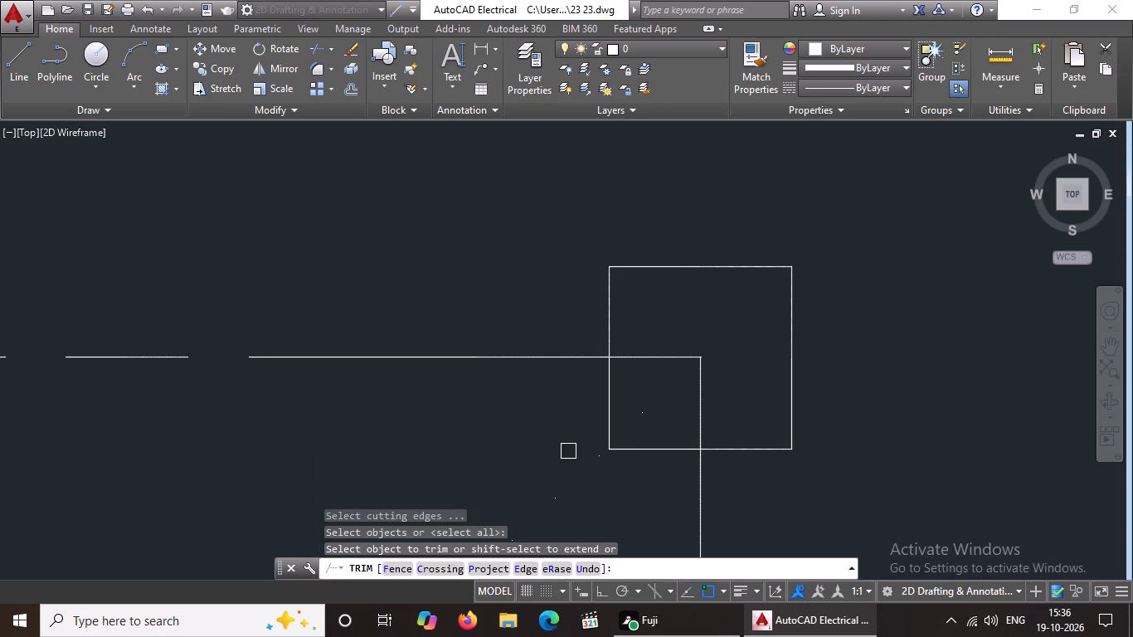
click(654, 356)
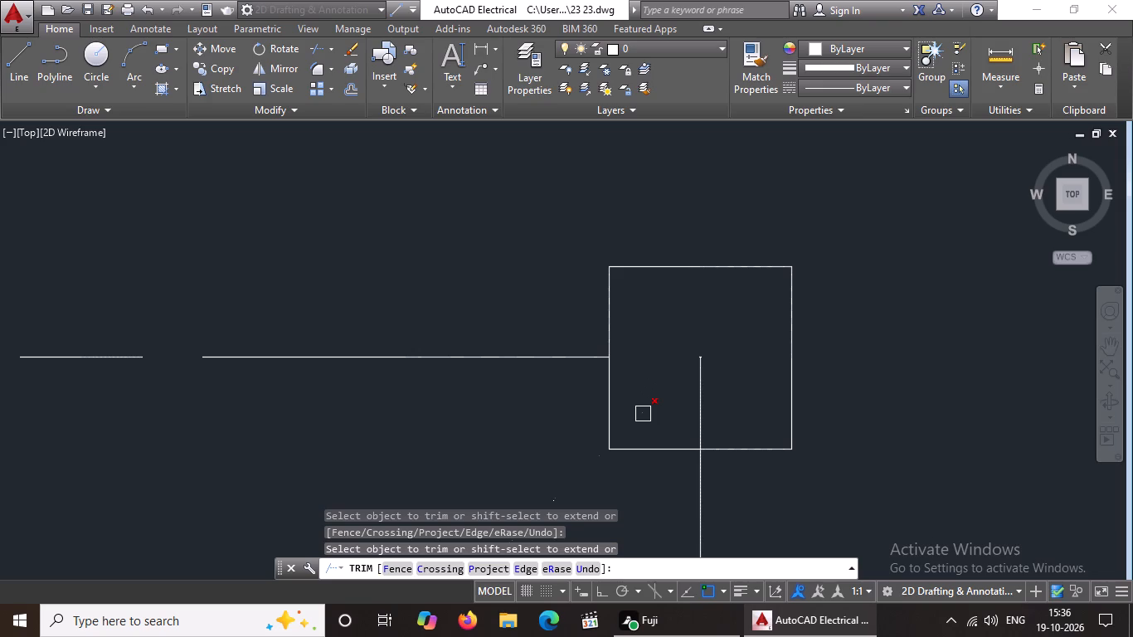
click(643, 414)
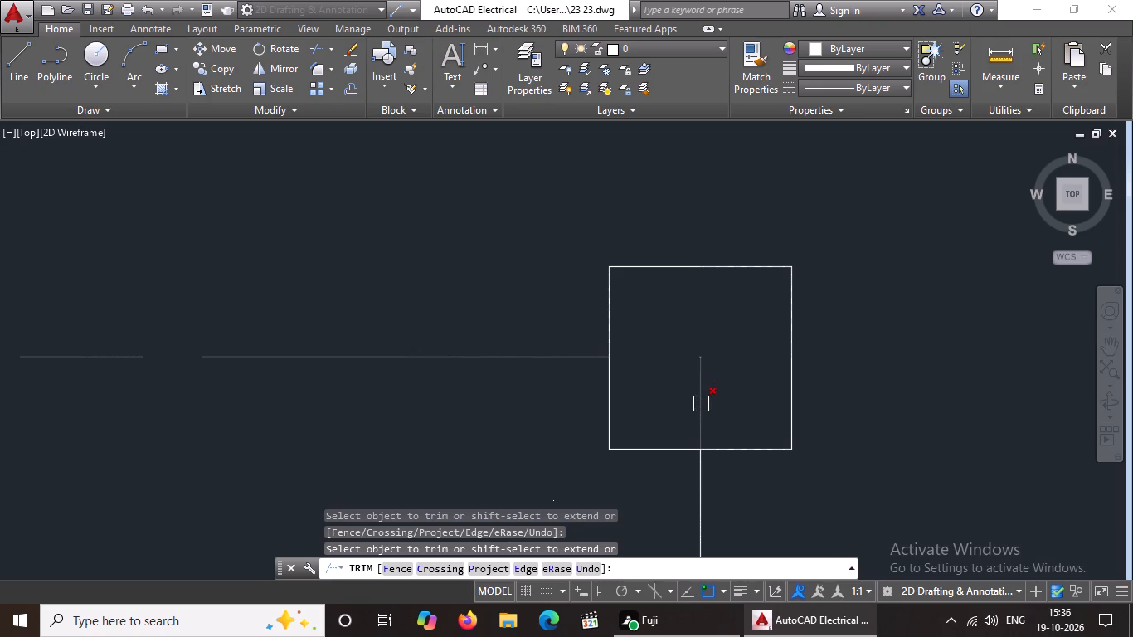
click(701, 404)
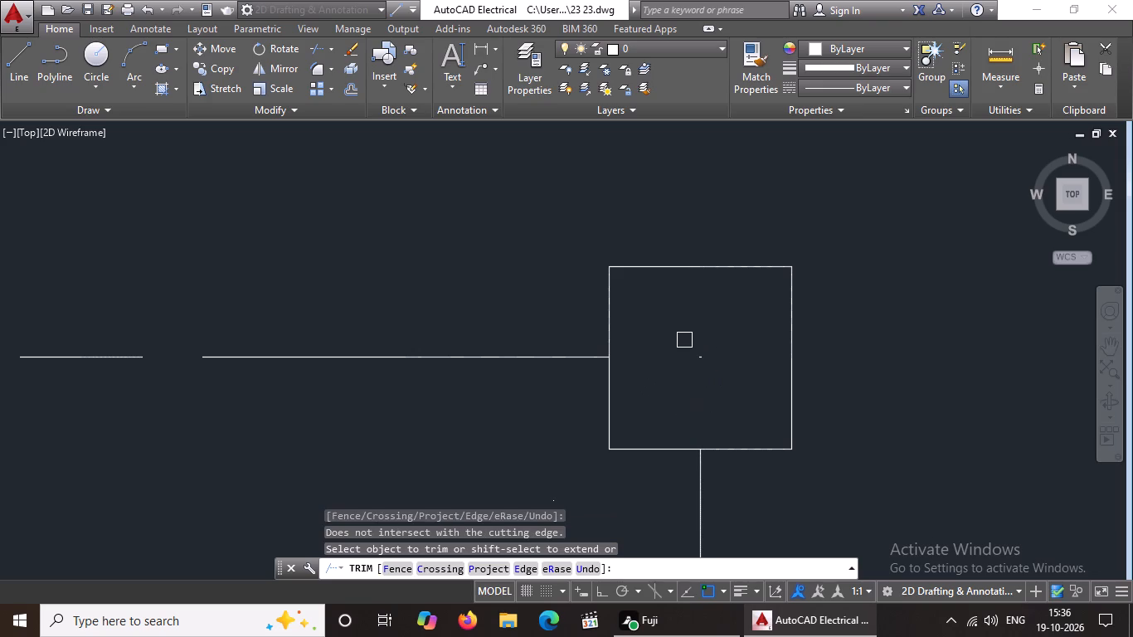
key(Escape)
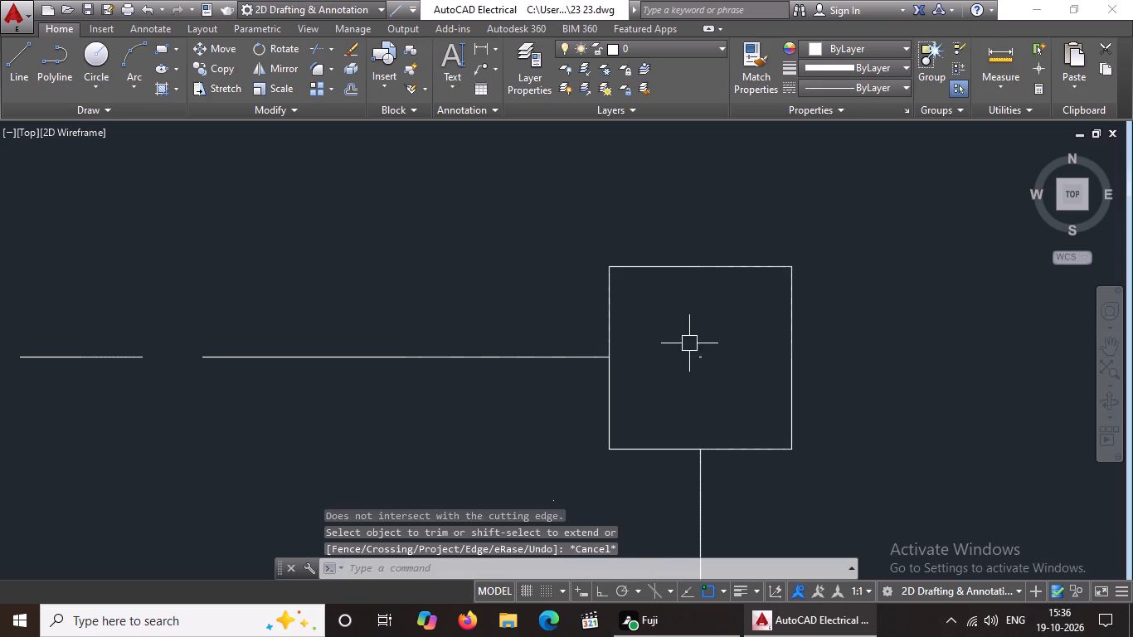
Erase the tiny leftover line fragment at the centre of that column square.
click(682, 339)
click(727, 373)
key(Delete)
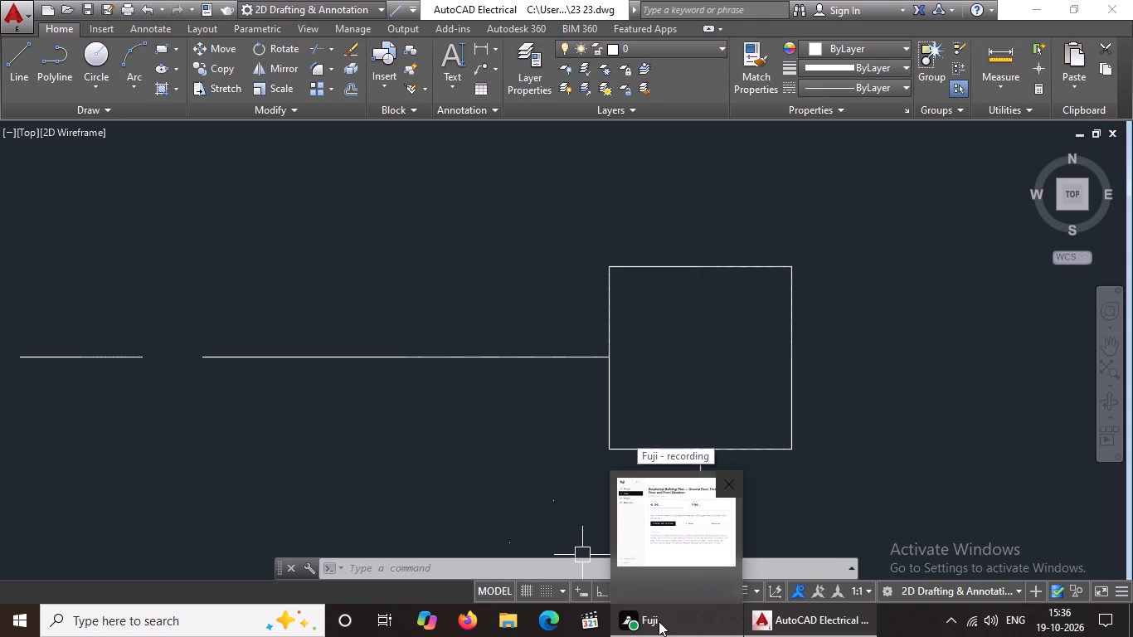
Erase both crossing diagonals inside the column square at the northwest corner of the southeast room.
scroll(627, 354, down, 3)
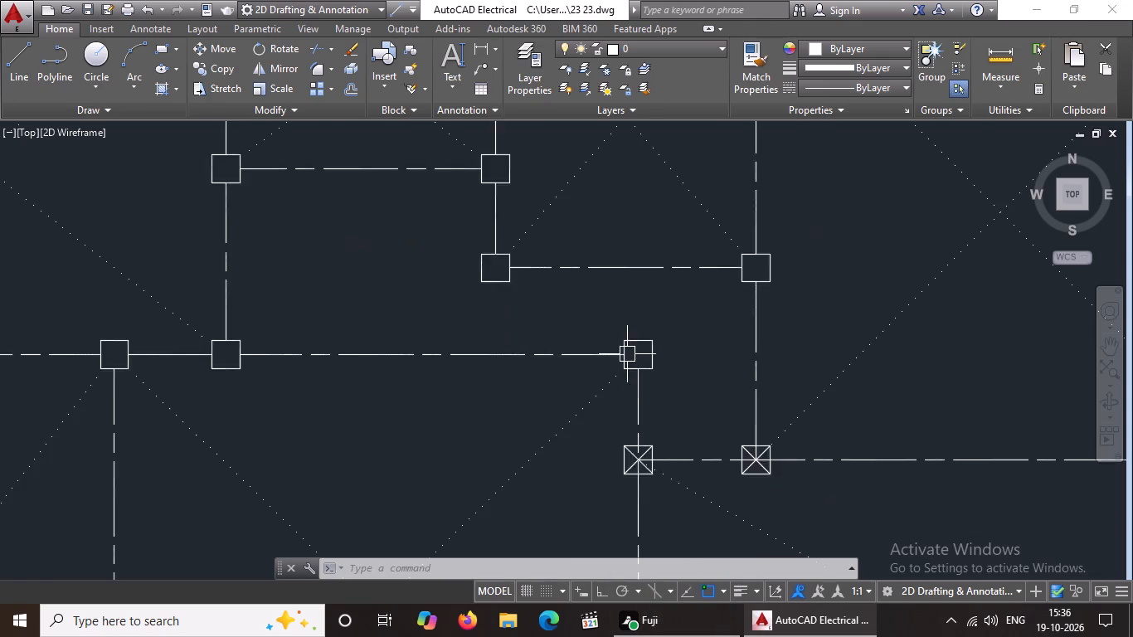
scroll(627, 354, down, 3)
middle_drag(790, 459, 778, 424)
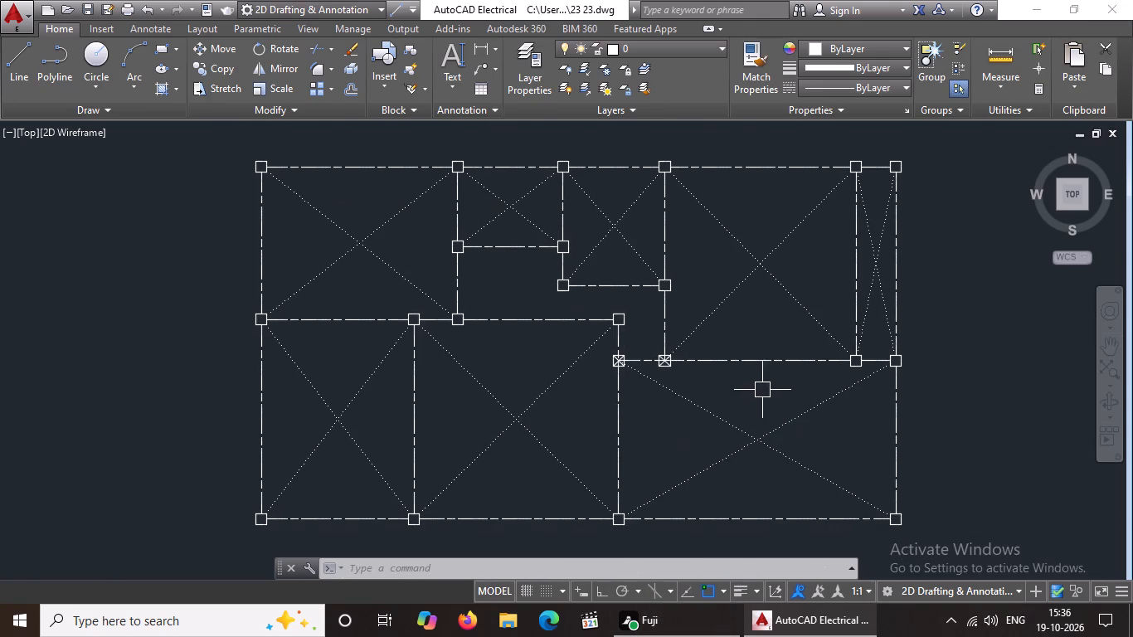
scroll(590, 355, up, 4)
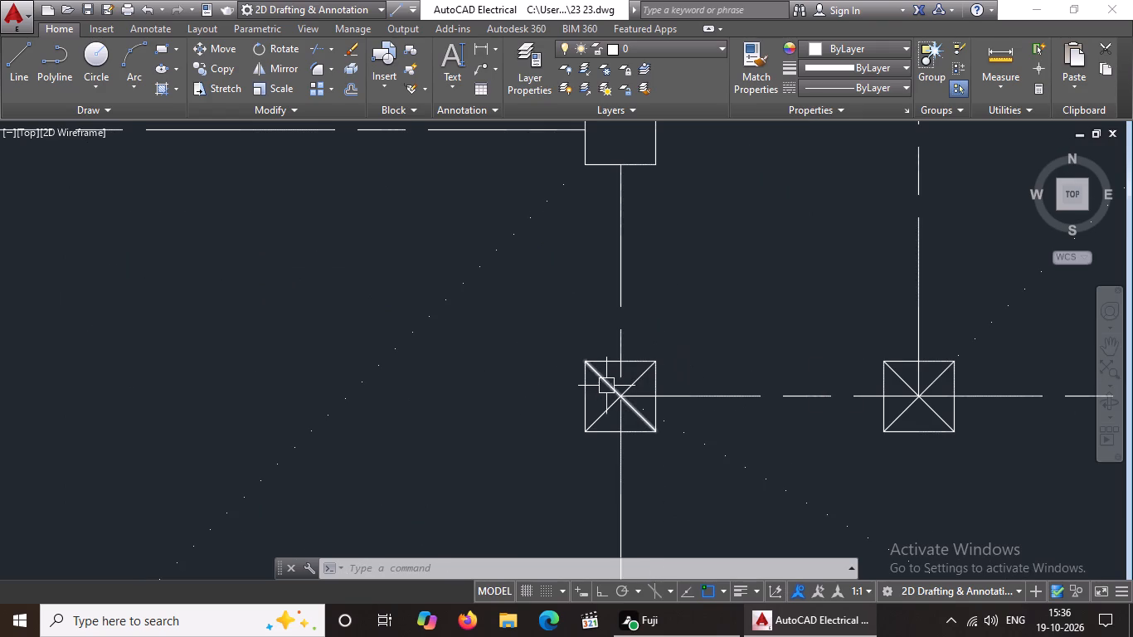
click(607, 383)
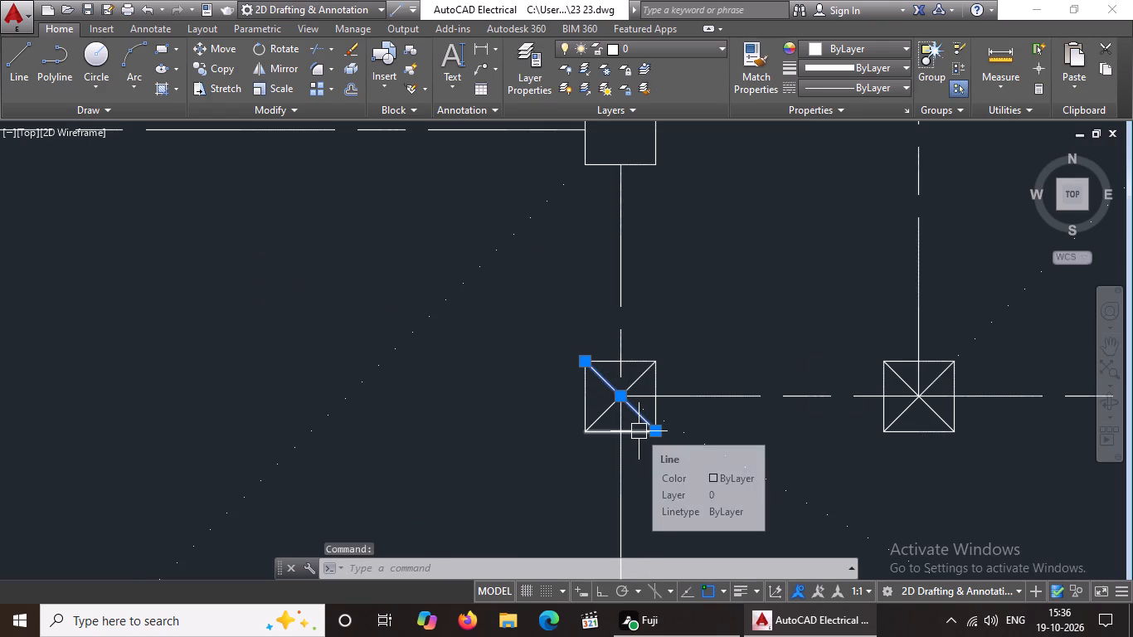
key(Delete)
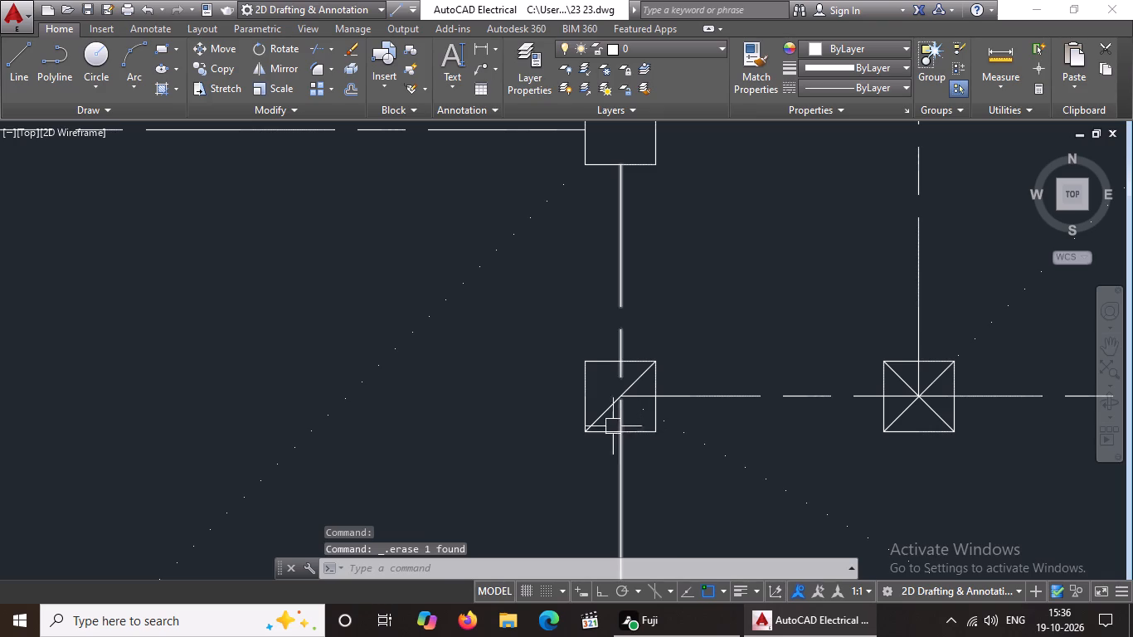
click(606, 404)
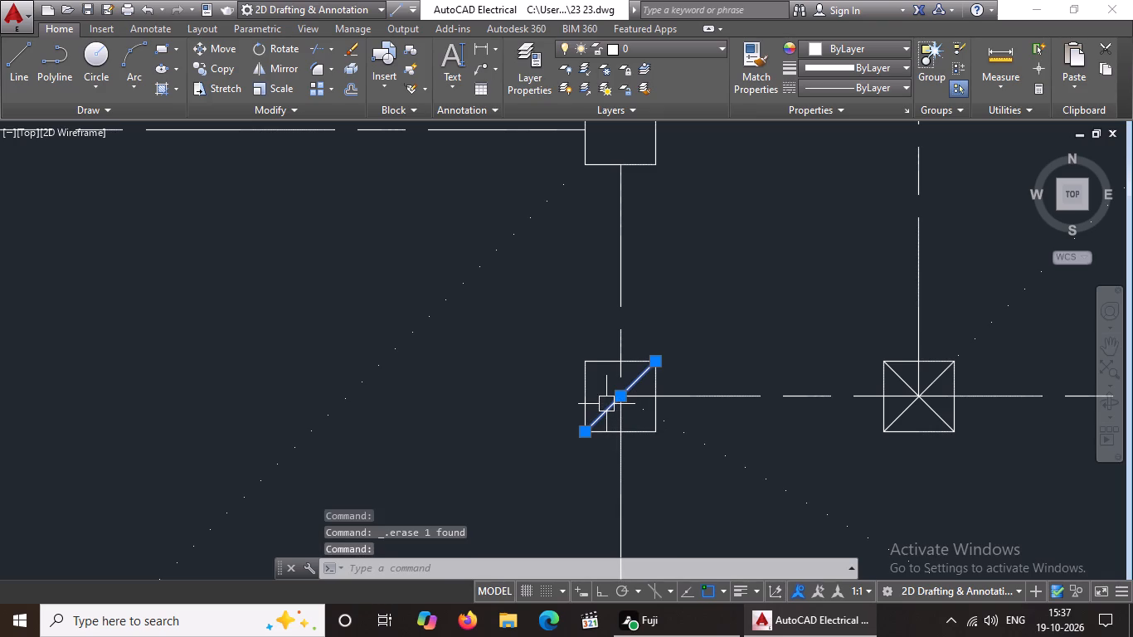
key(Delete)
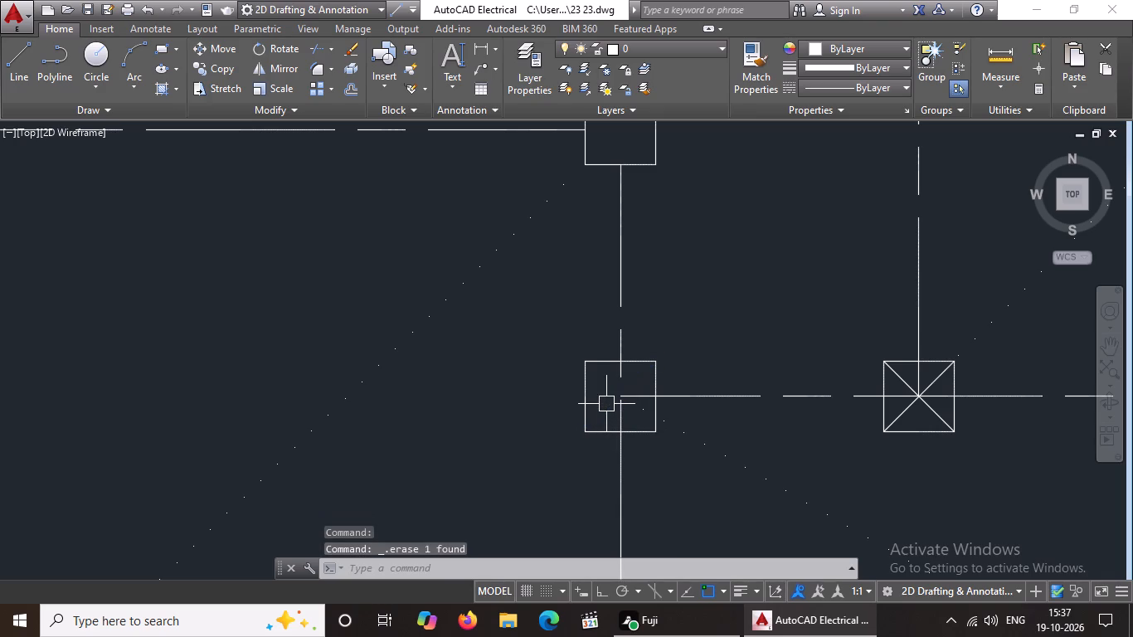
key(Escape)
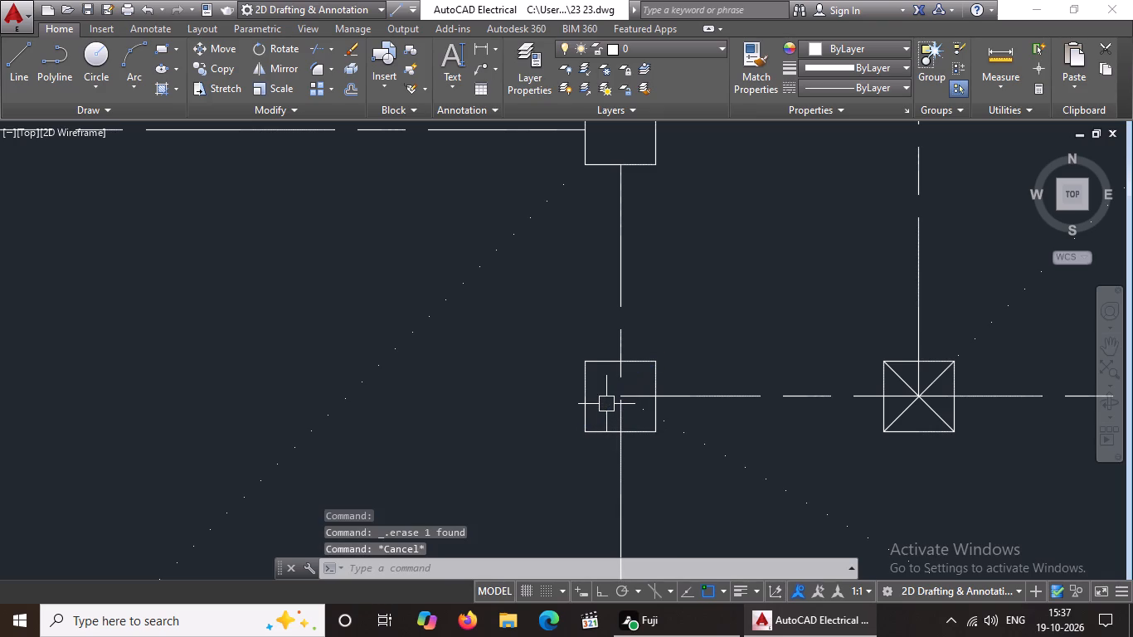
Trim both vertical centrelines, the horizontal centreline and the dotted diagonal back to the edges of the southeast room's northwest column square.
text(TR)
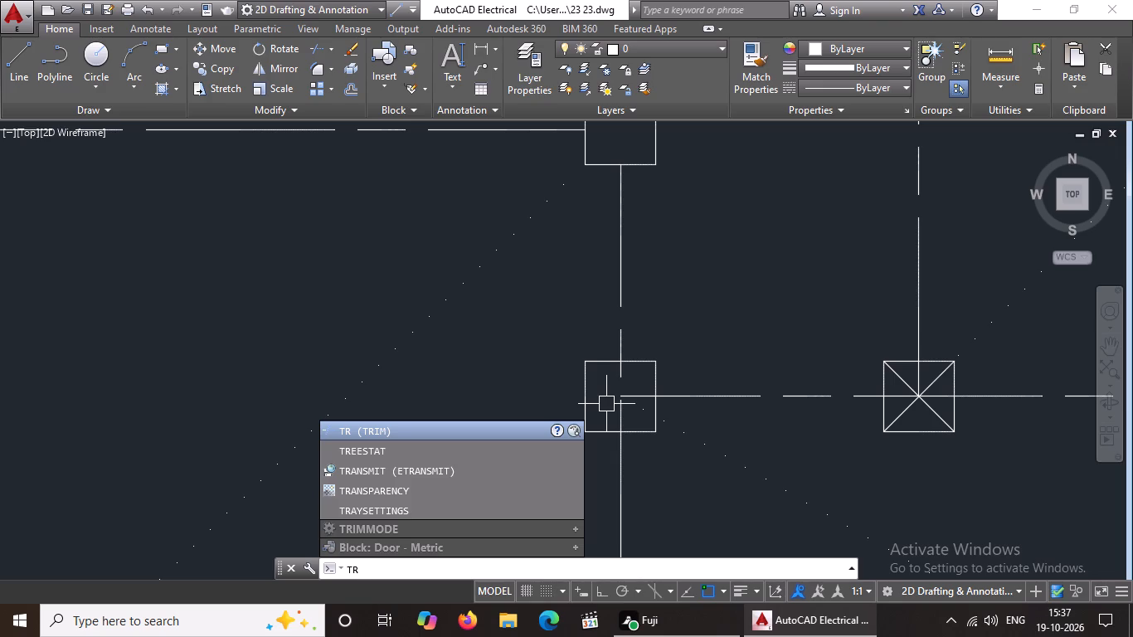
key(Return)
key(Return)
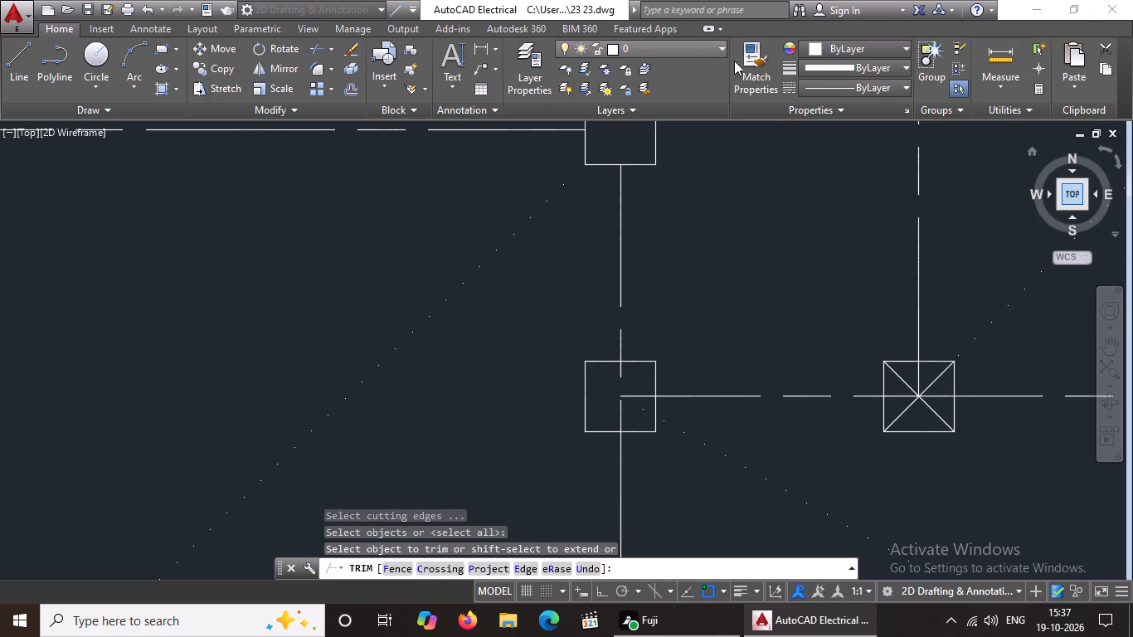
click(621, 374)
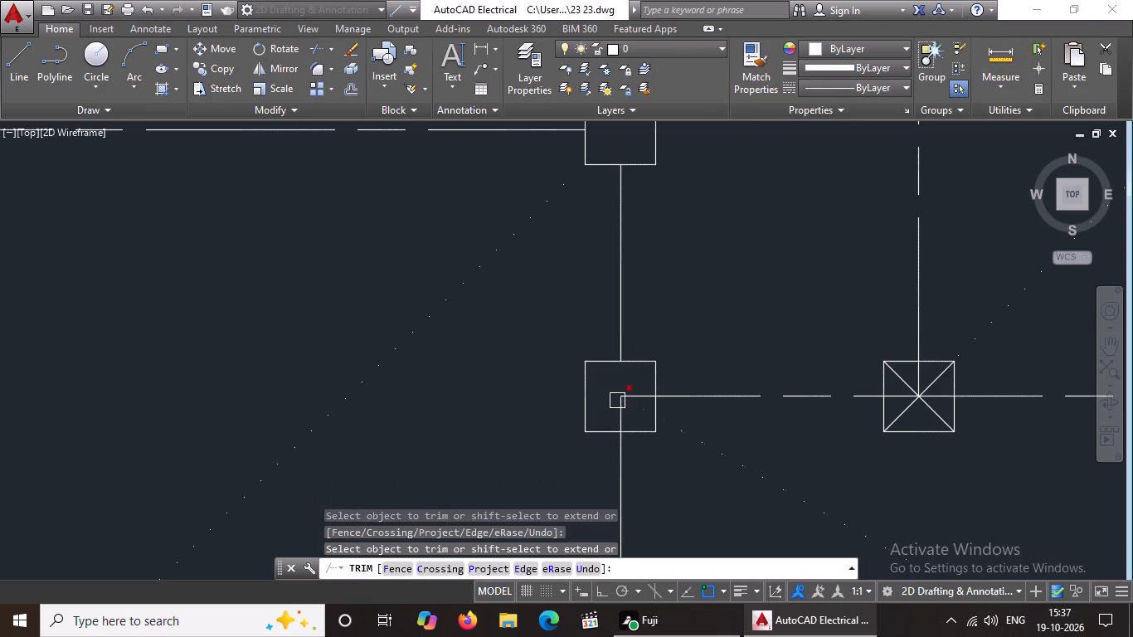
click(624, 419)
click(633, 409)
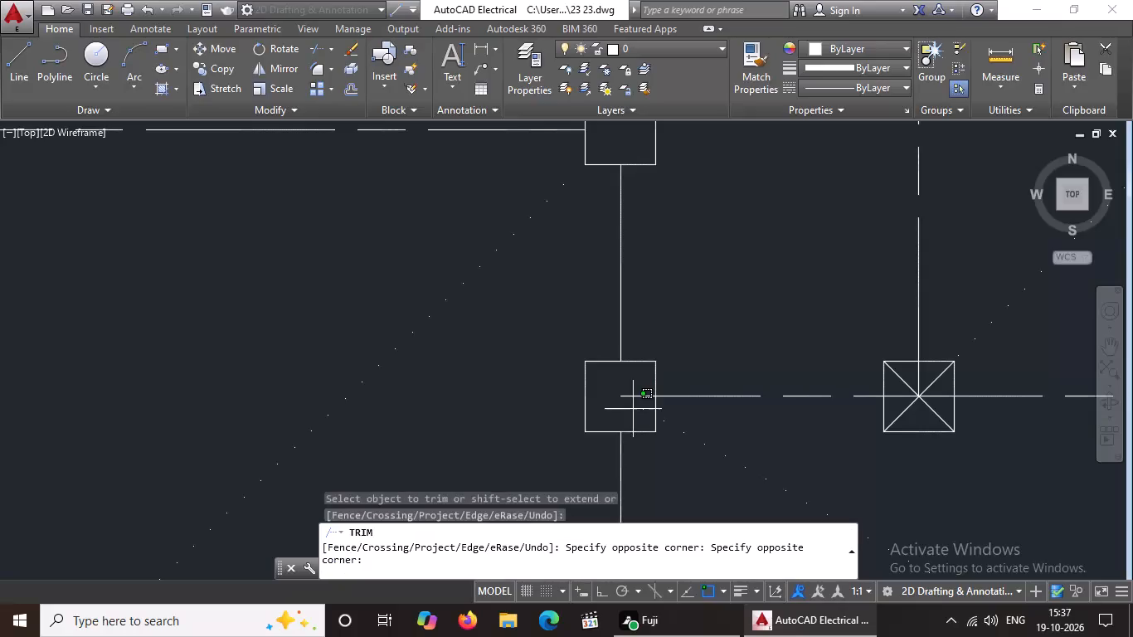
click(641, 387)
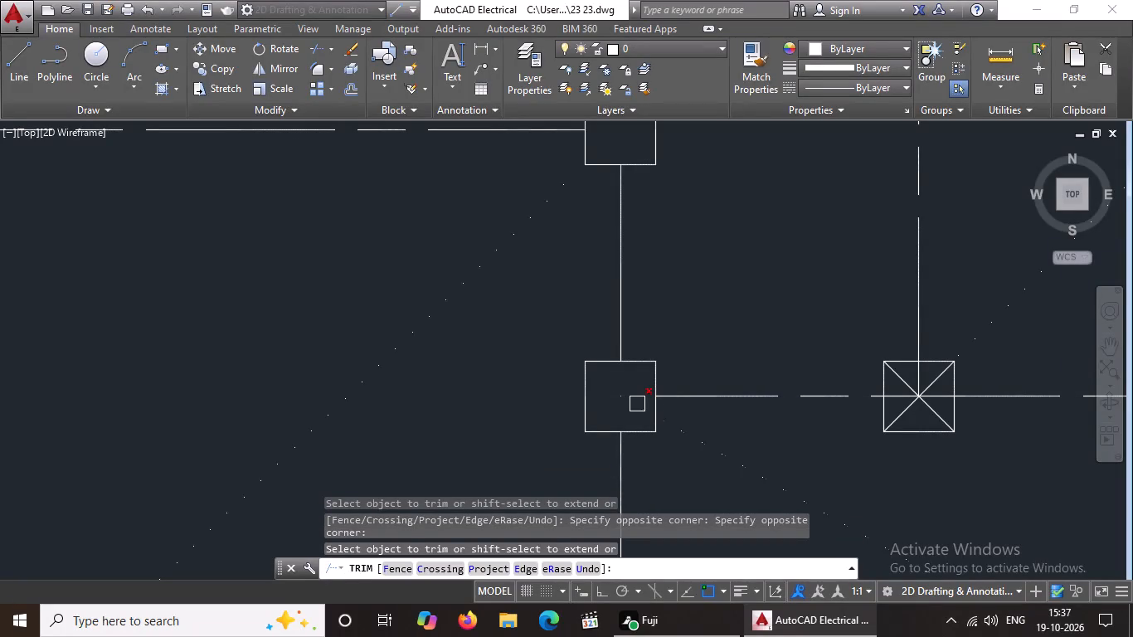
click(637, 404)
click(624, 395)
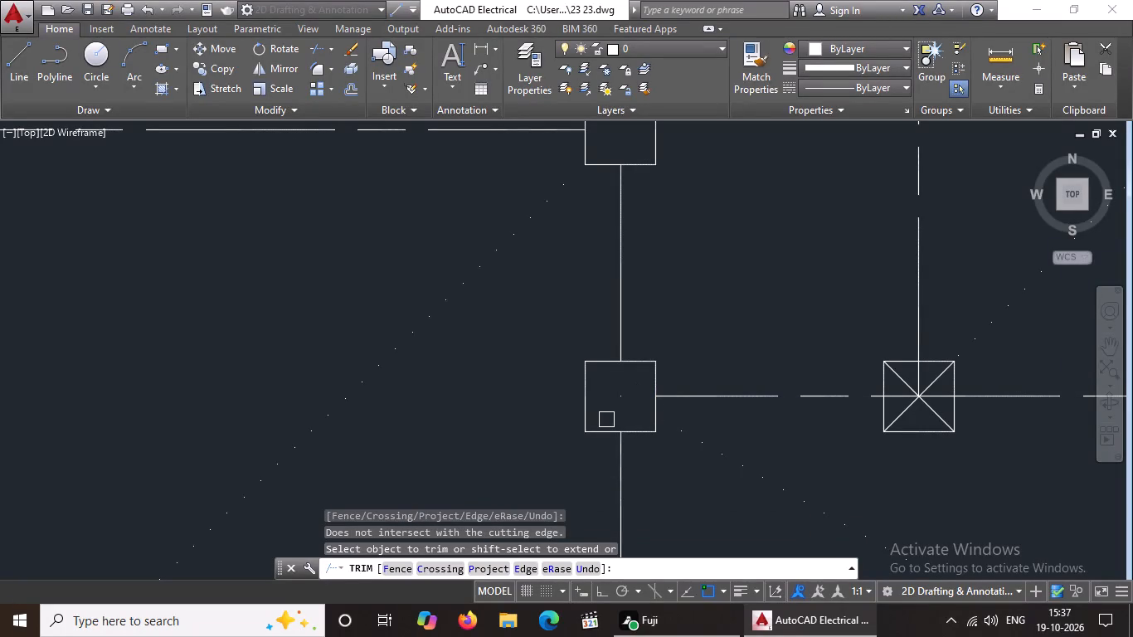
key(Escape)
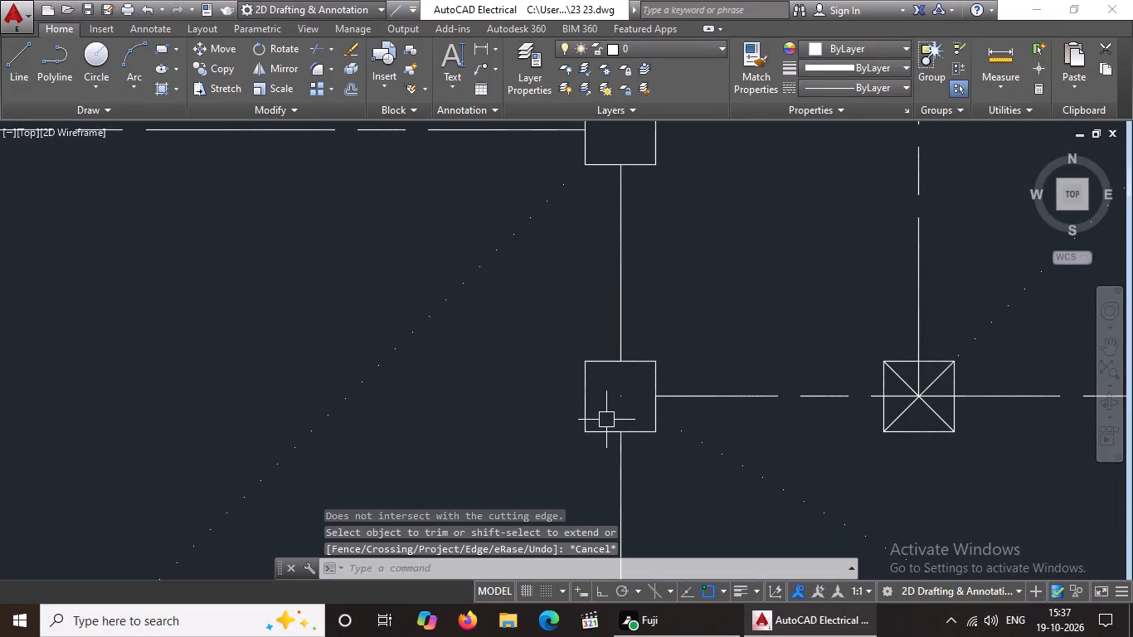
Erase the tiny leftover line fragment at the centre of the southeast room's northwest column square.
click(620, 394)
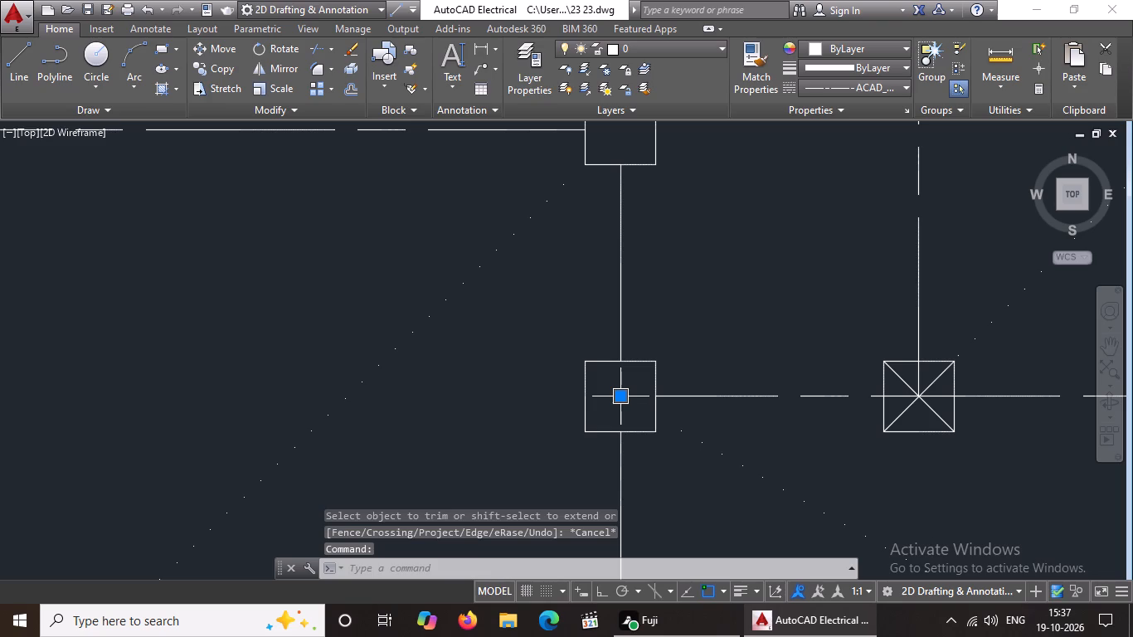
key(Delete)
key(Delete)
key(Delete)
key(Delete)
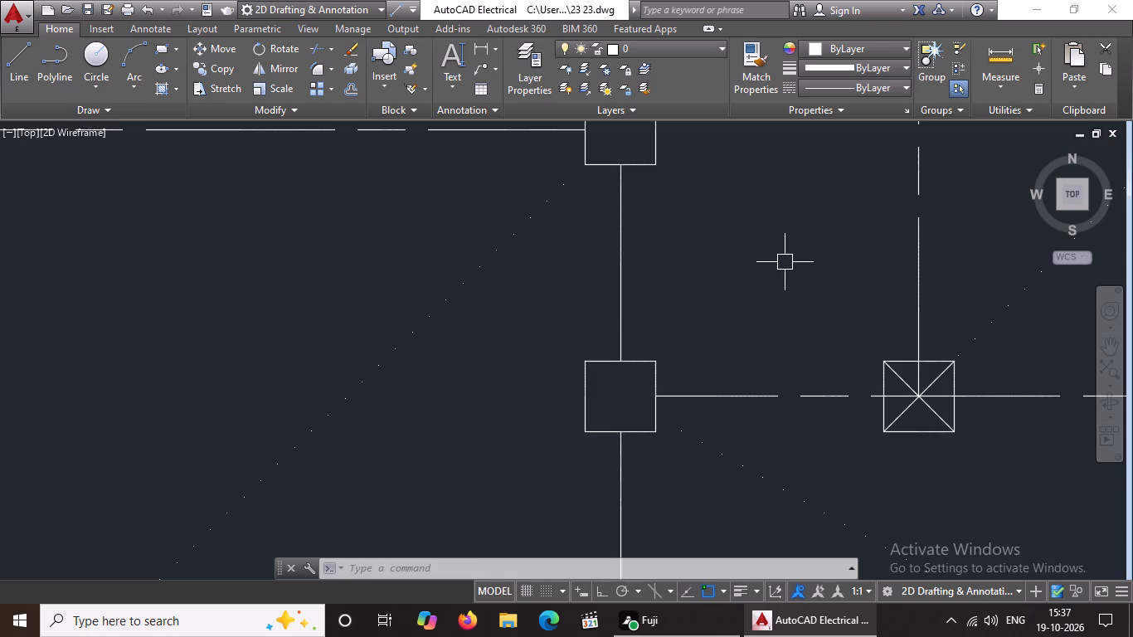
Erase both crossing diagonals inside the next column square to the east along the southeast room's north centreline.
scroll(785, 262, up, 1)
scroll(841, 203, down, 4)
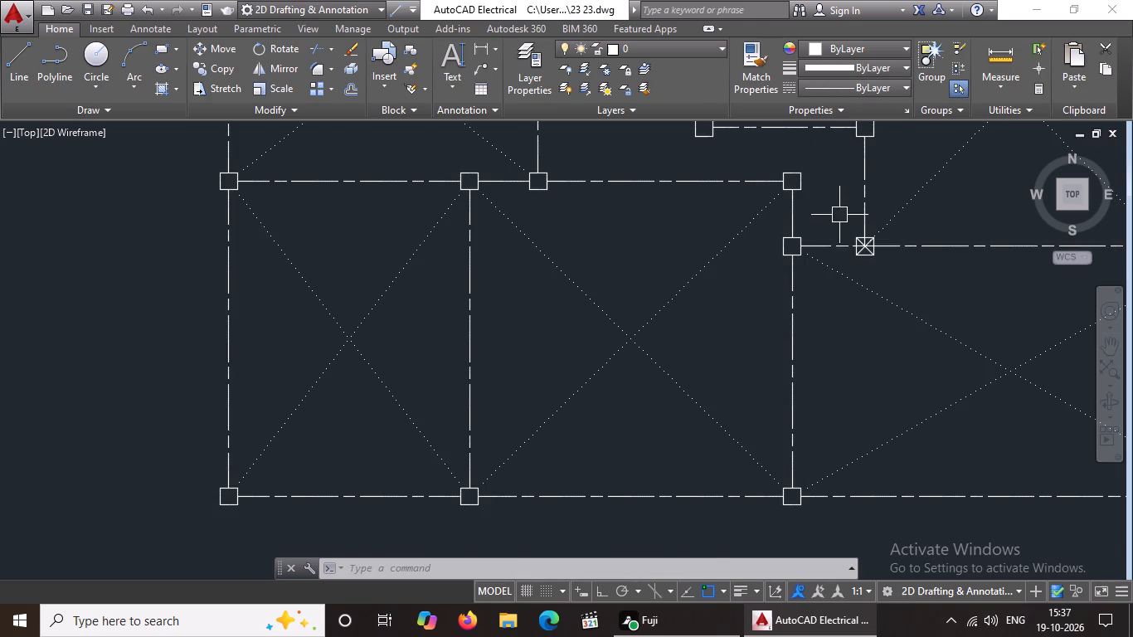
middle_drag(884, 261, 827, 274)
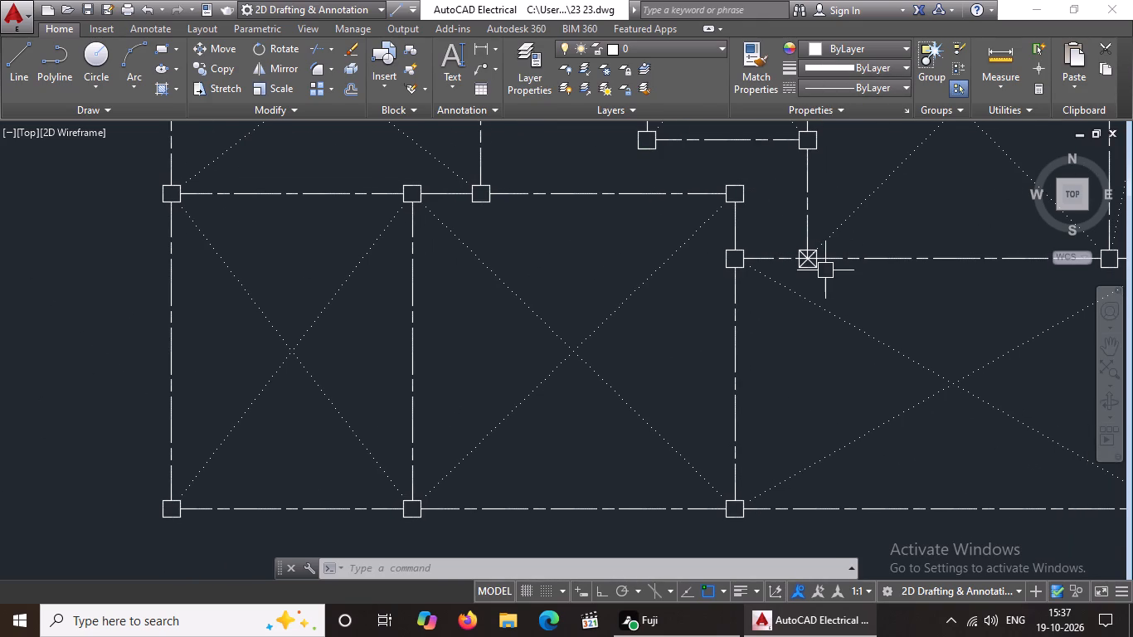
scroll(853, 267, up, 1)
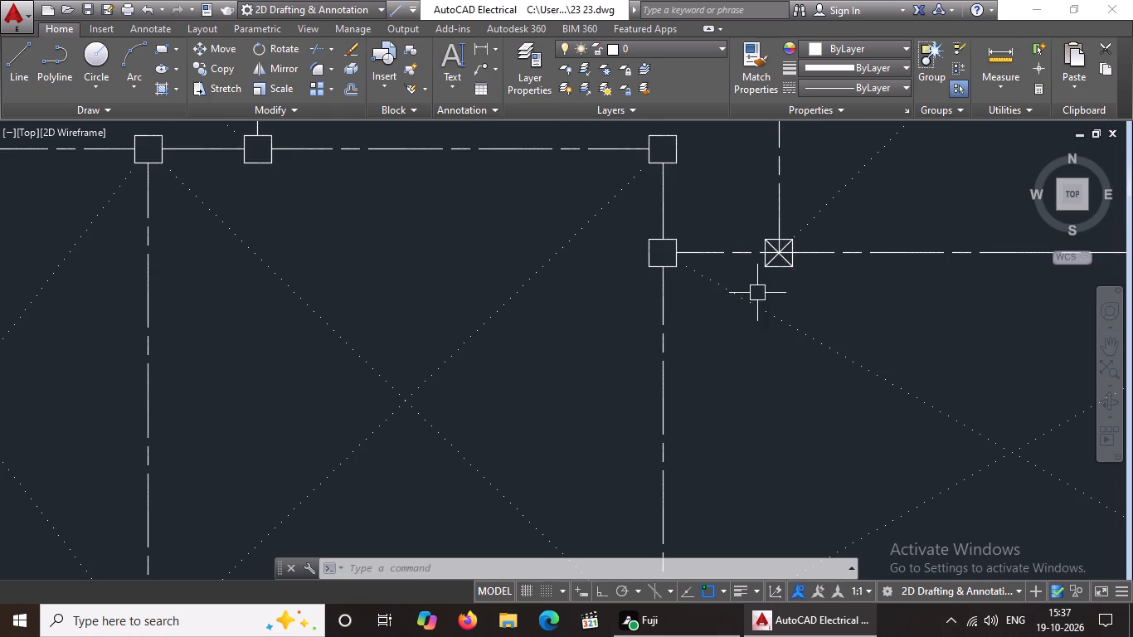
scroll(769, 264, up, 3)
click(810, 227)
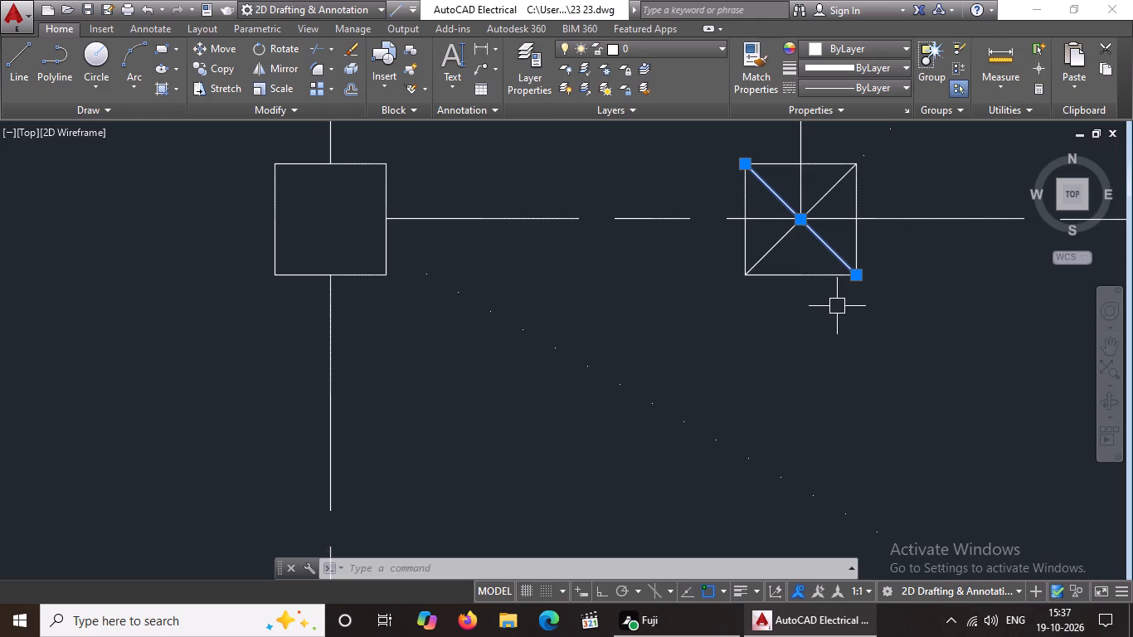
key(Delete)
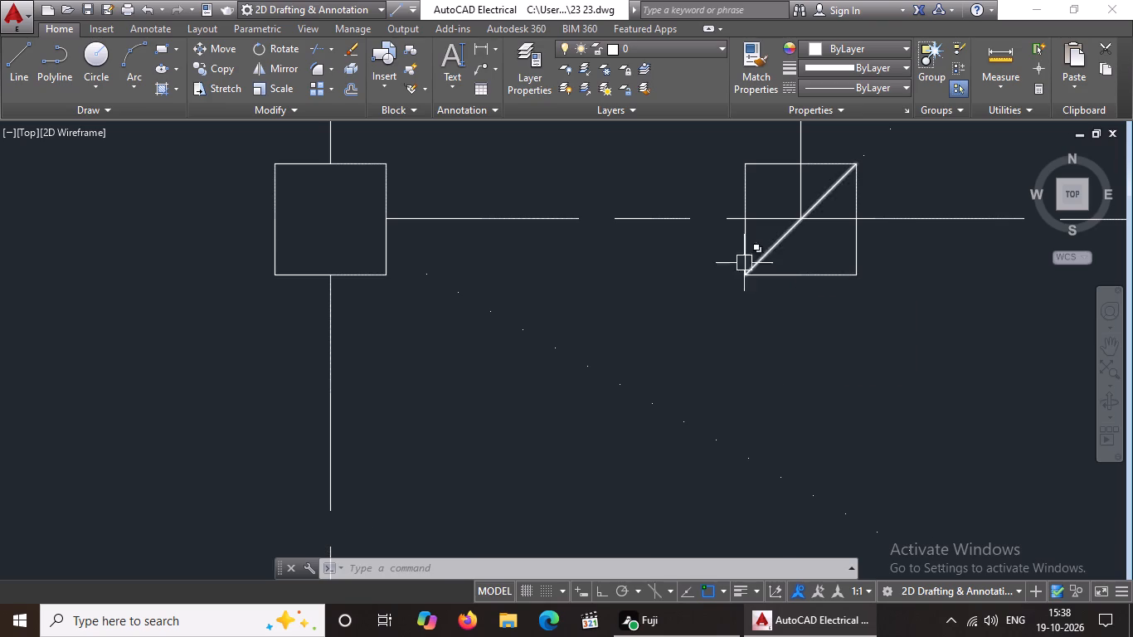
click(770, 241)
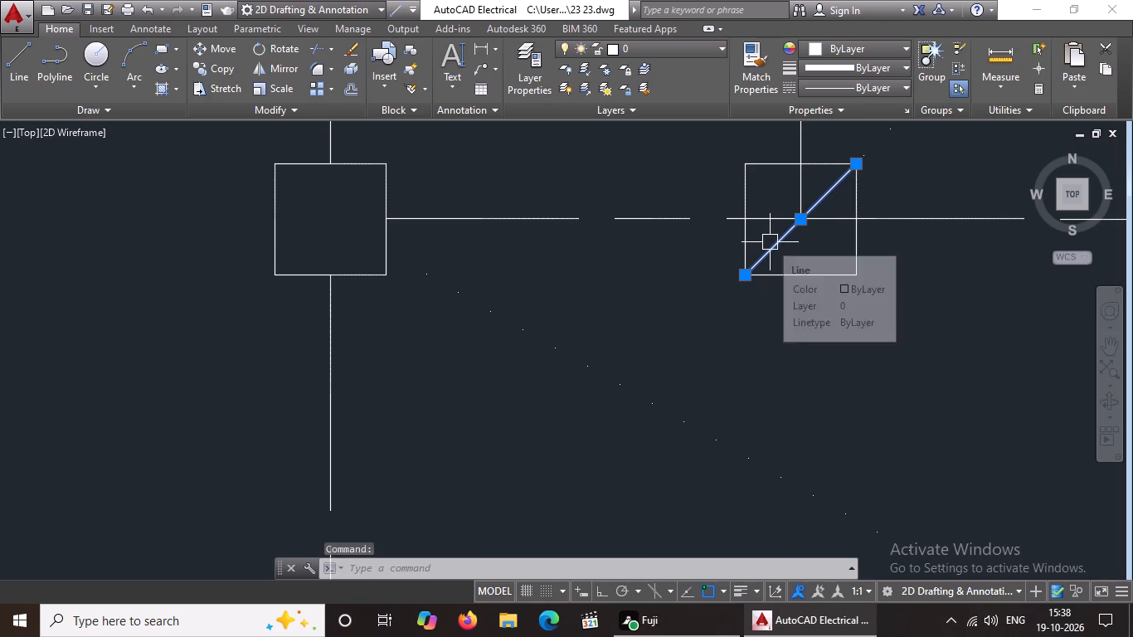
key(Delete)
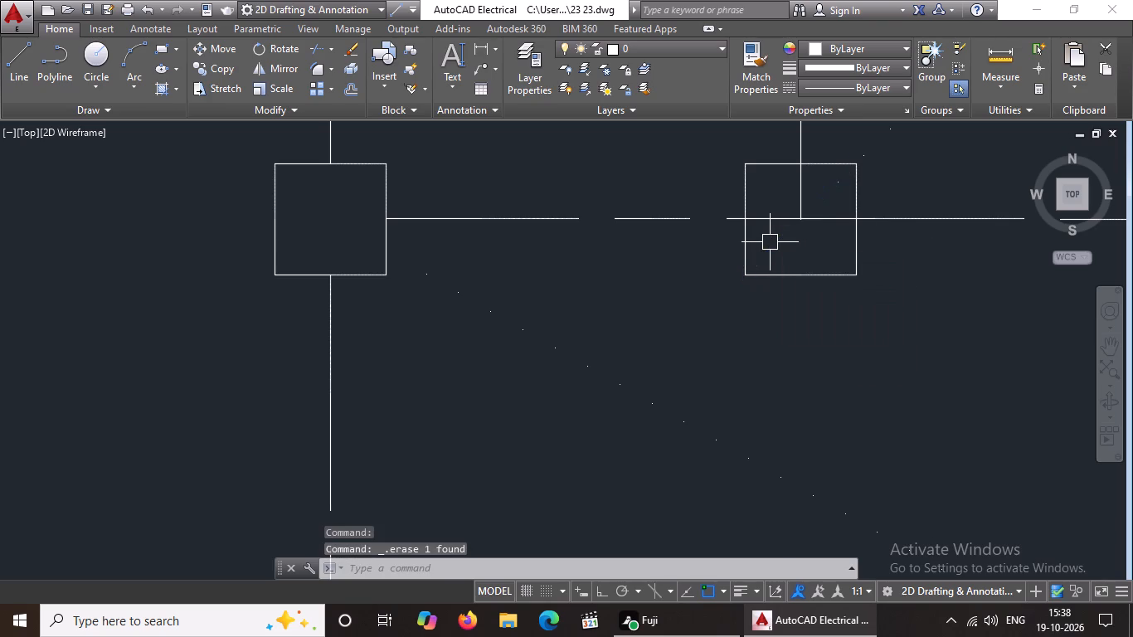
Trim the horizontal centreline on both sides, the vertical centreline and the dotted diagonal back to that column square's edges.
text(TR)
key(Return)
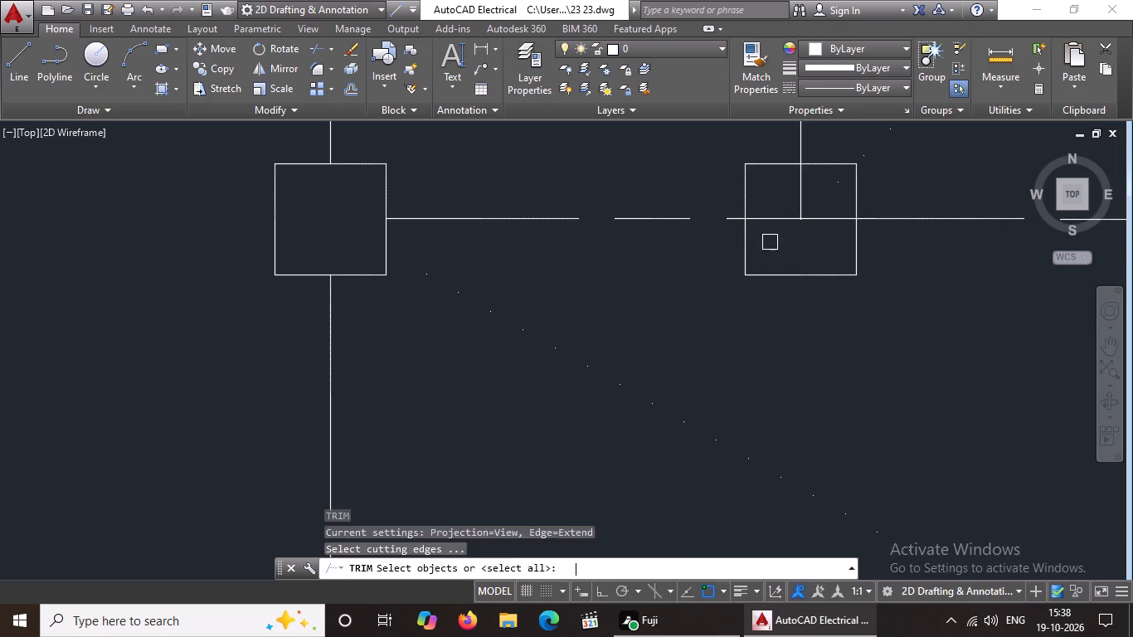
key(Return)
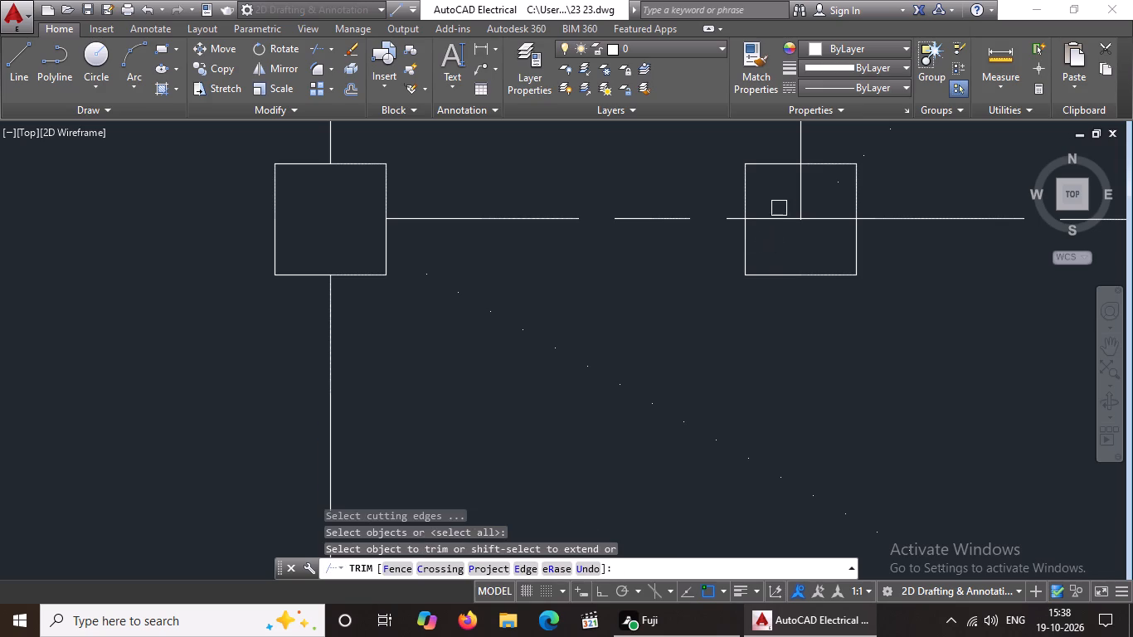
click(779, 223)
click(800, 190)
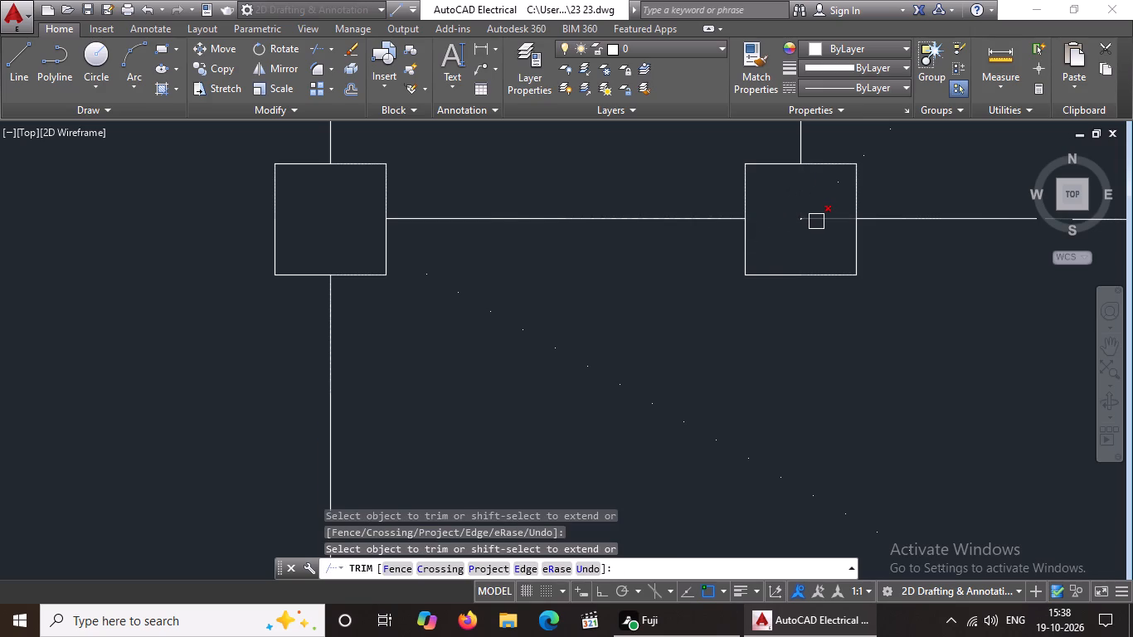
click(816, 221)
click(804, 216)
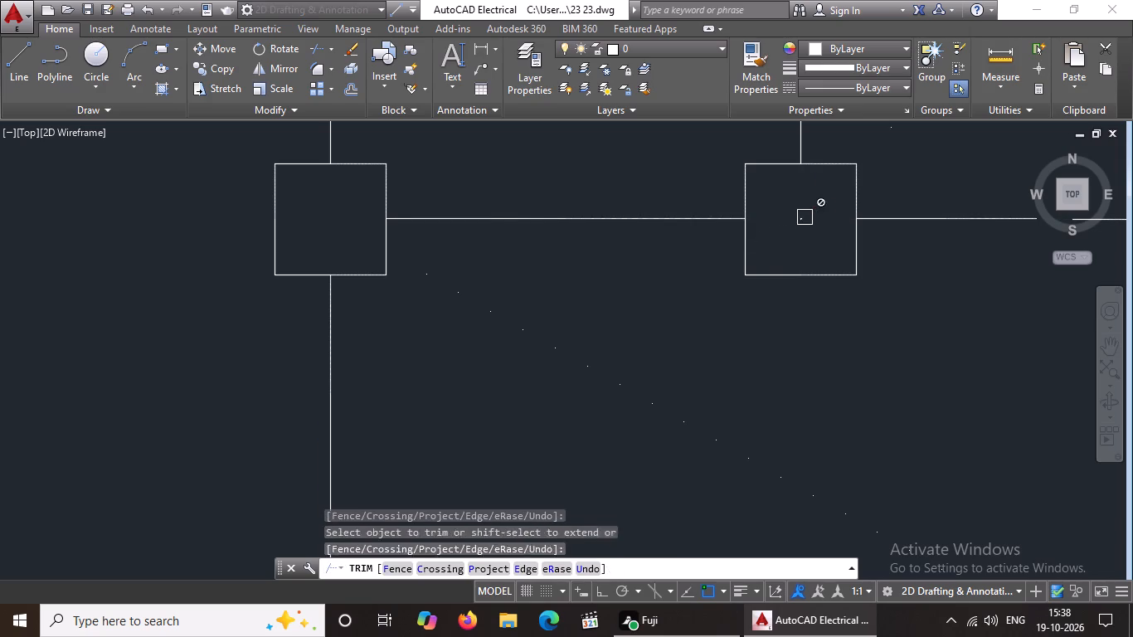
scroll(835, 241, down, 2)
scroll(815, 235, up, 2)
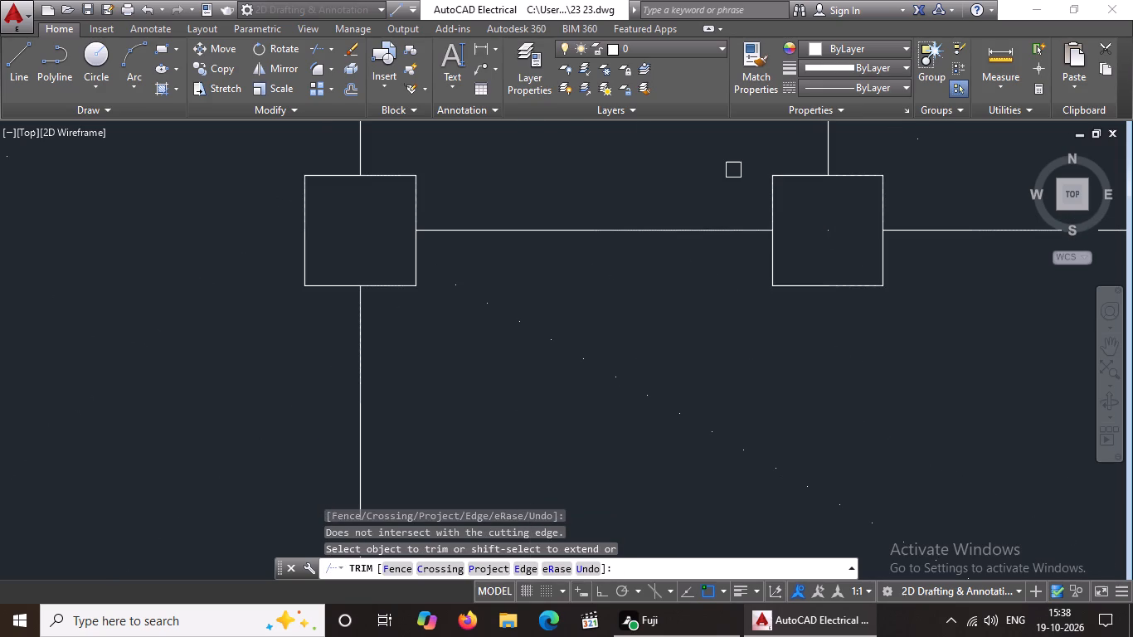
key(Escape)
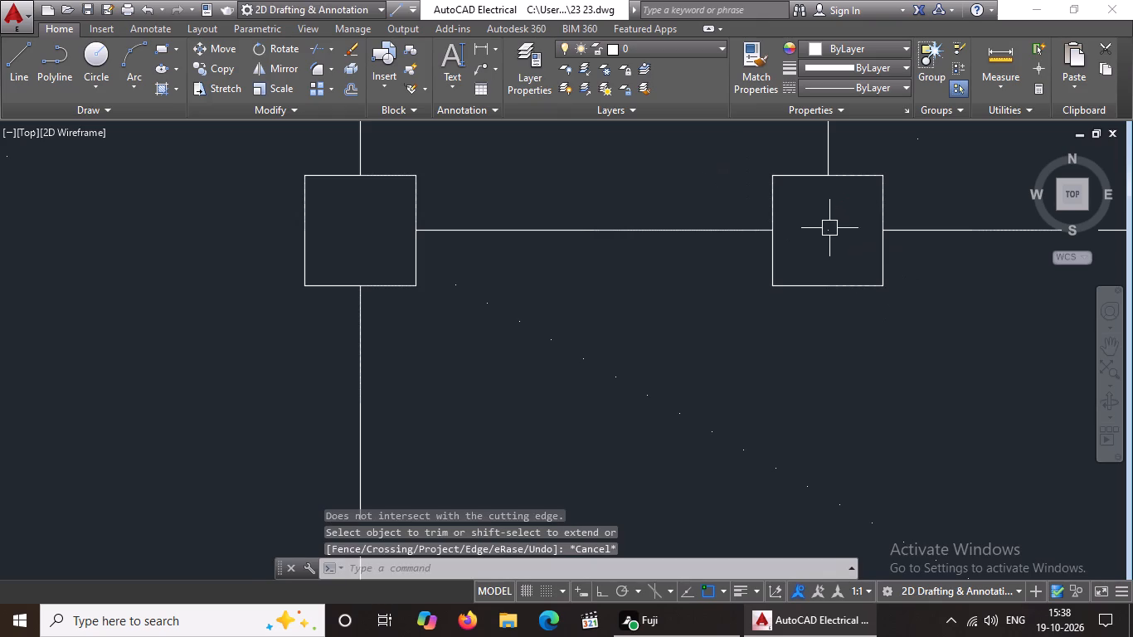
Erase the two tiny leftover line fragments at the centre of that column square.
click(829, 229)
click(917, 295)
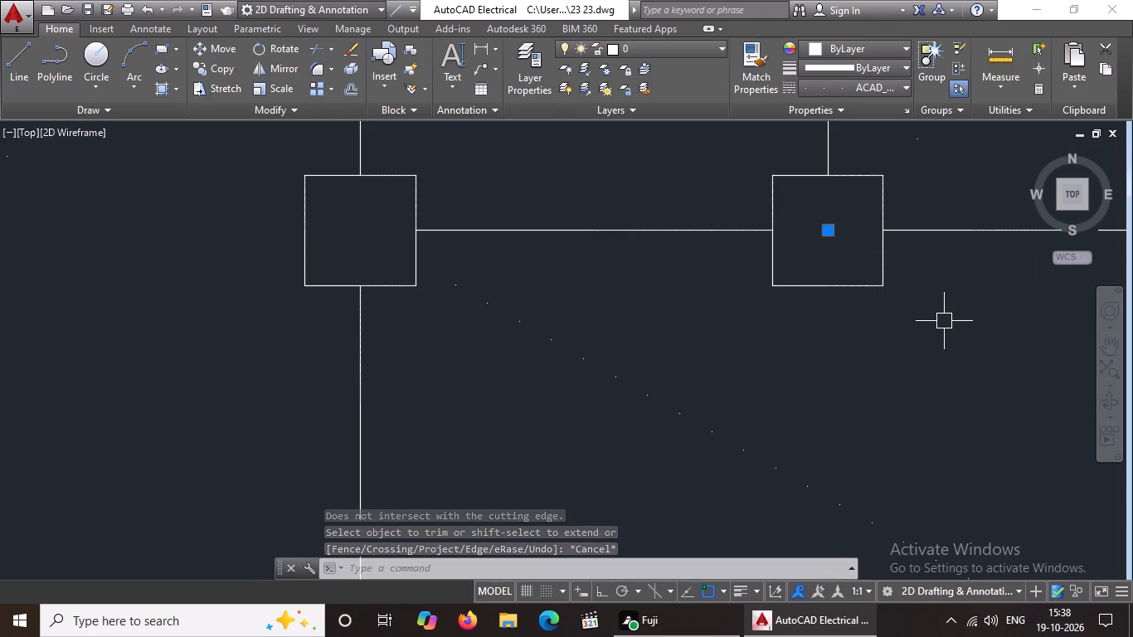
key(Delete)
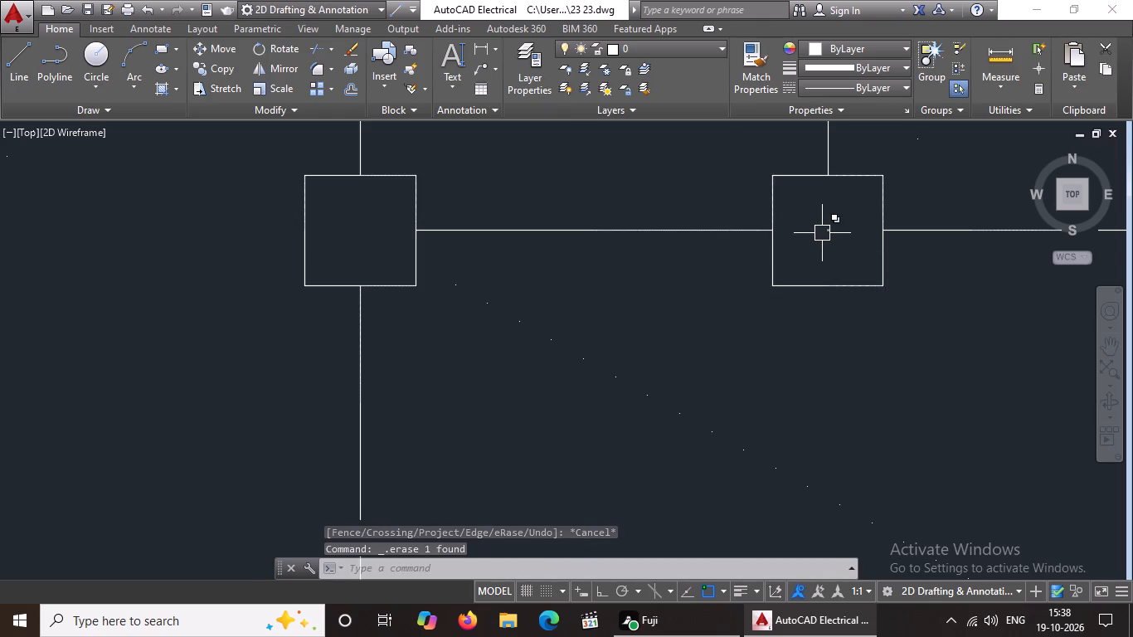
click(823, 232)
click(877, 294)
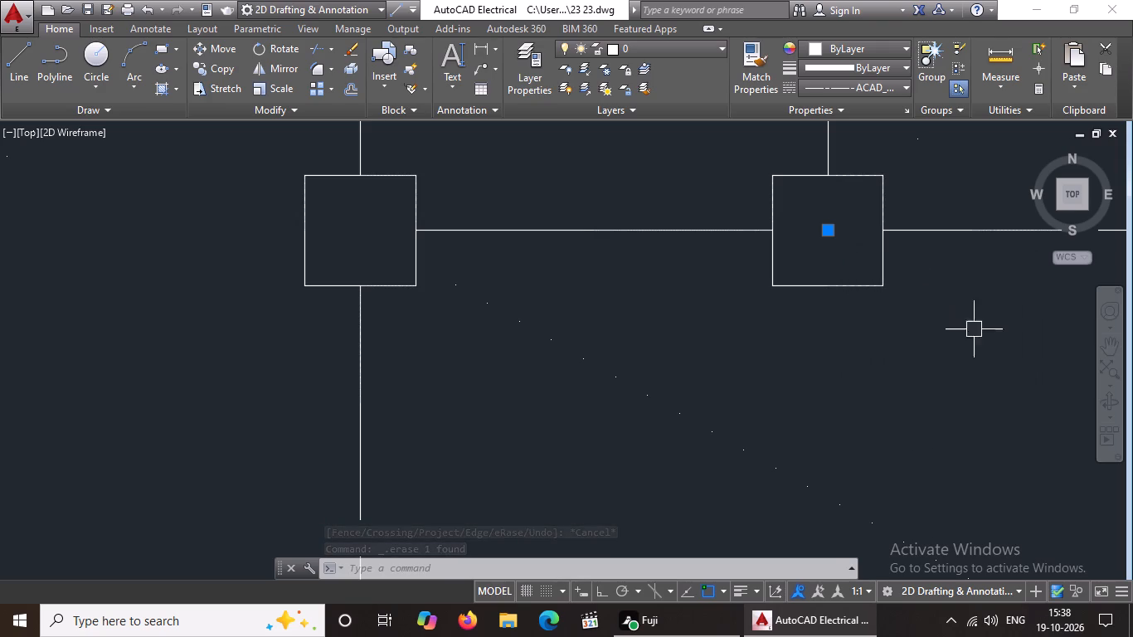
key(Delete)
Offset all four sides of the column square at the plan's southwest corner outward by 5".
scroll(979, 361, down, 3)
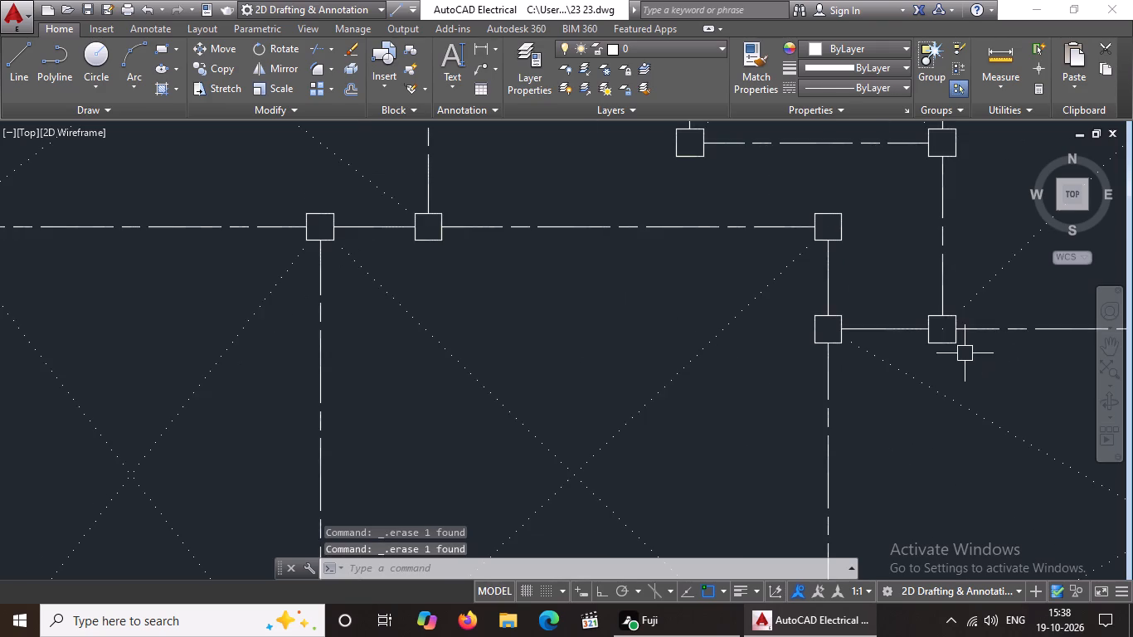
scroll(965, 353, down, 3)
middle_drag(985, 364, 788, 324)
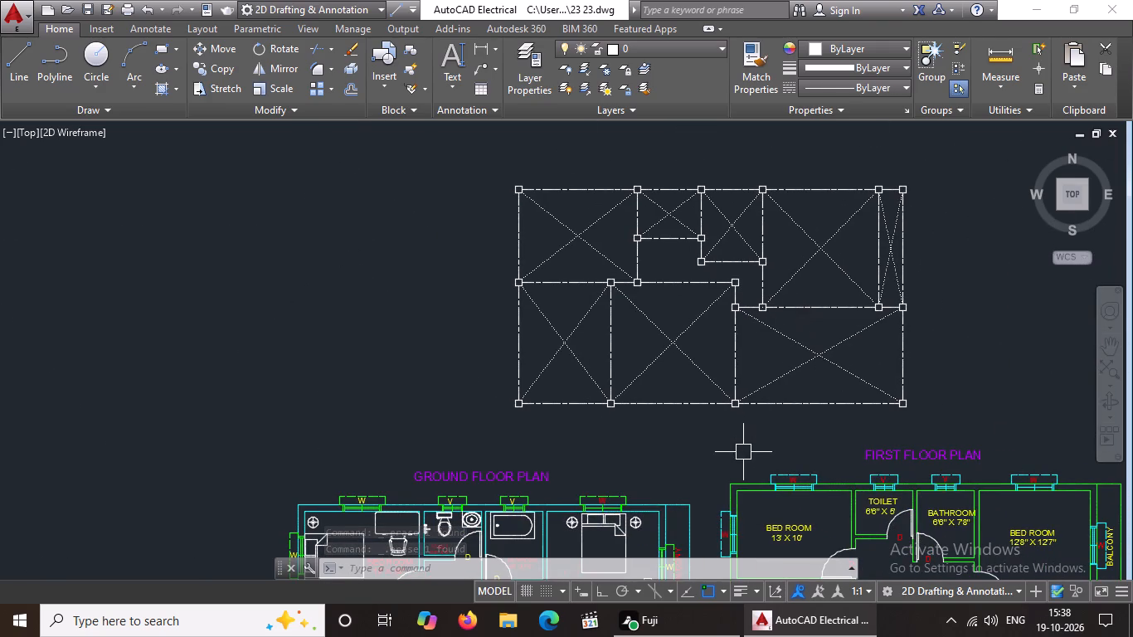
scroll(733, 409, up, 3)
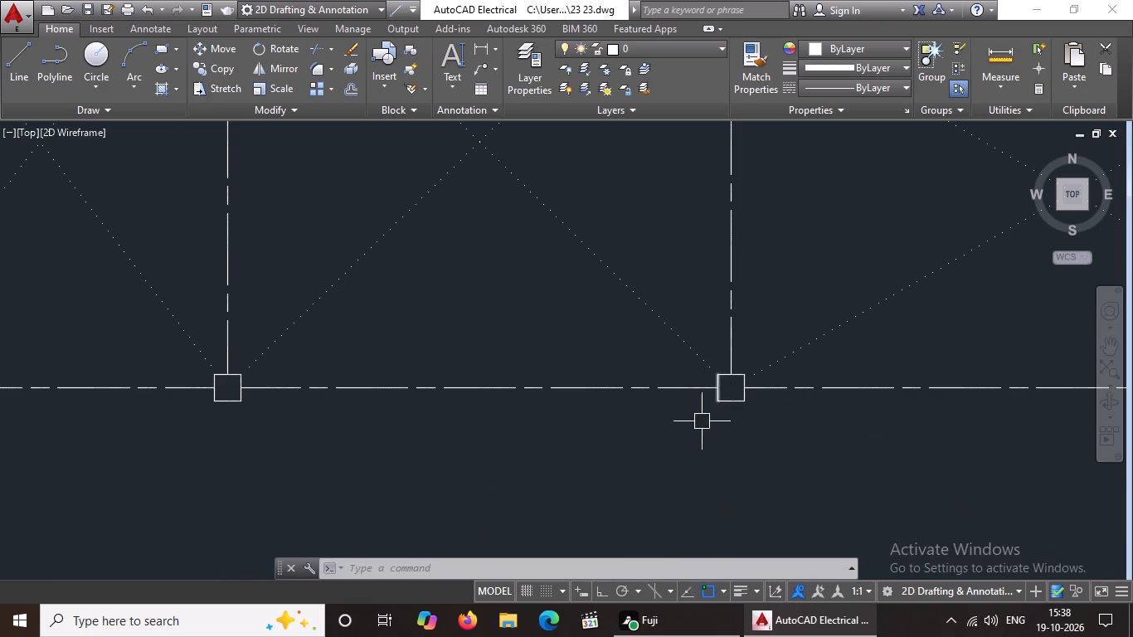
key(Escape)
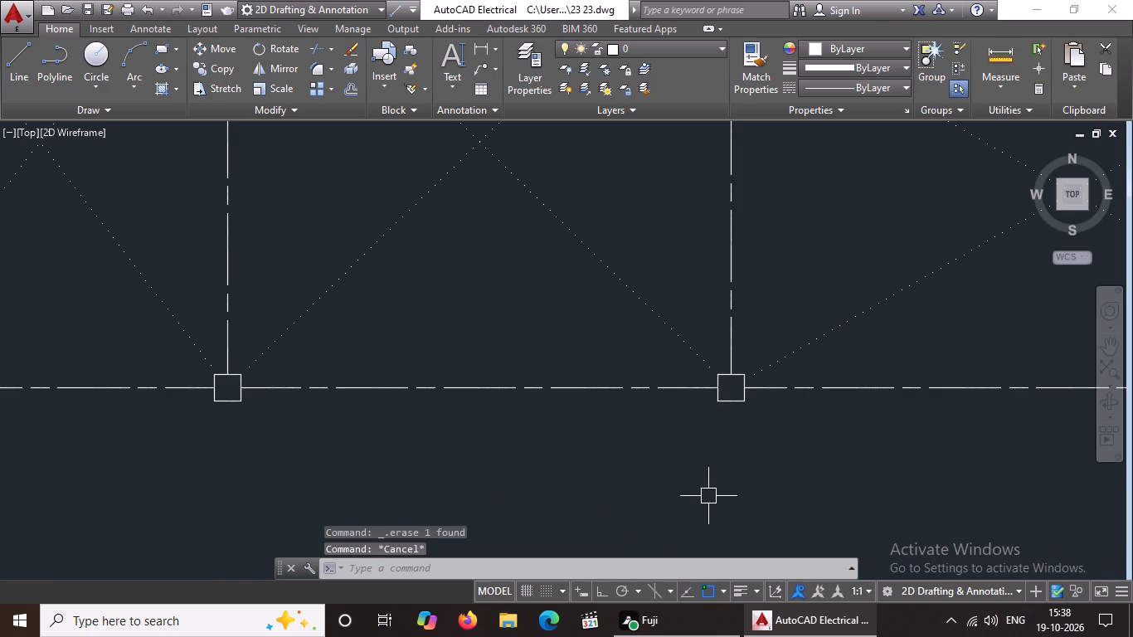
key(o)
key(Return)
key(5)
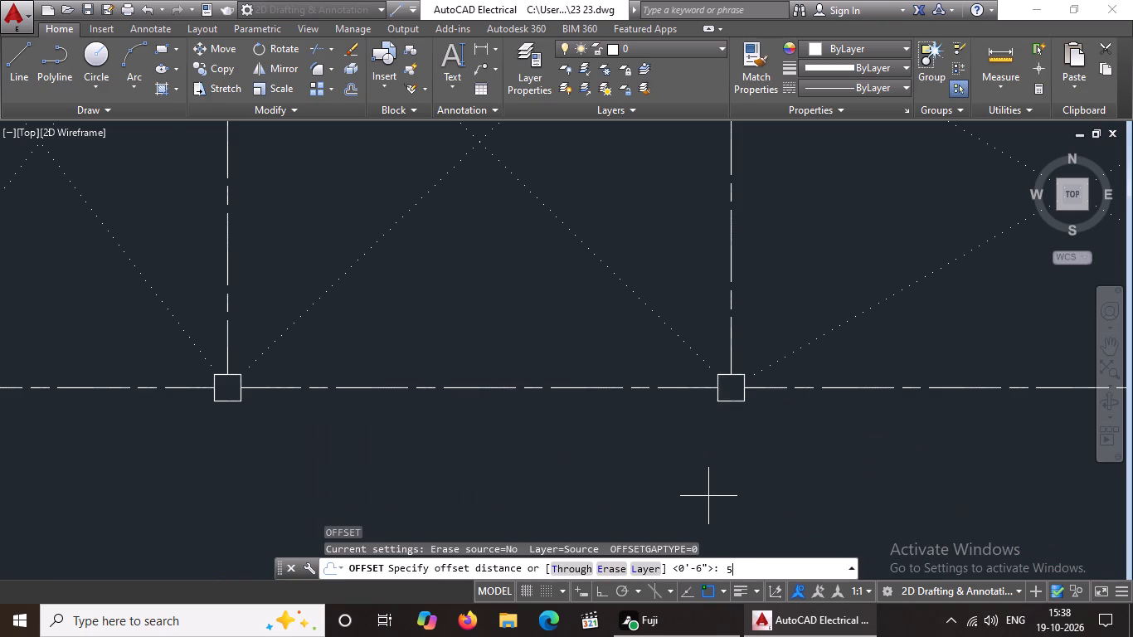
key(shift+quotedbl)
key(Return)
scroll(294, 355, down, 3)
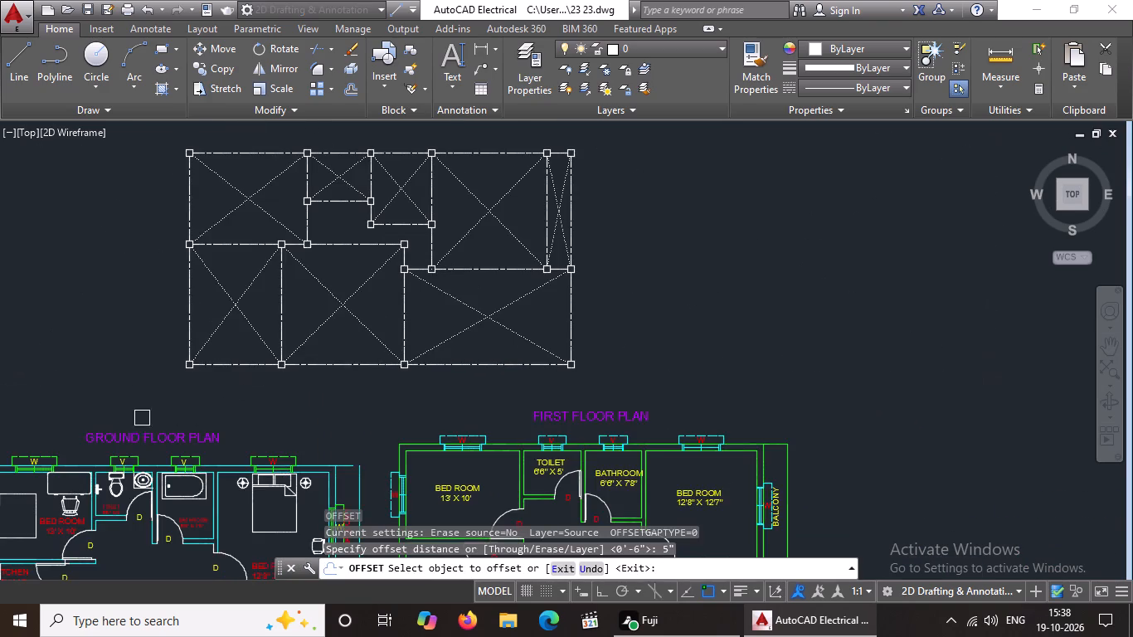
scroll(127, 356, up, 4)
click(524, 444)
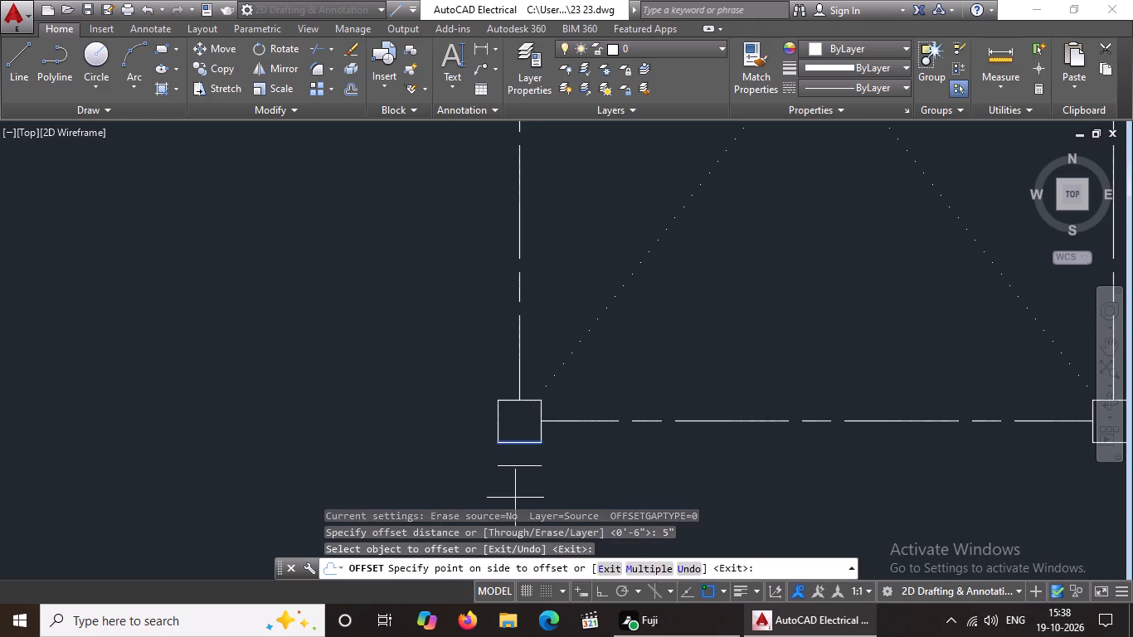
click(515, 499)
click(494, 423)
click(350, 418)
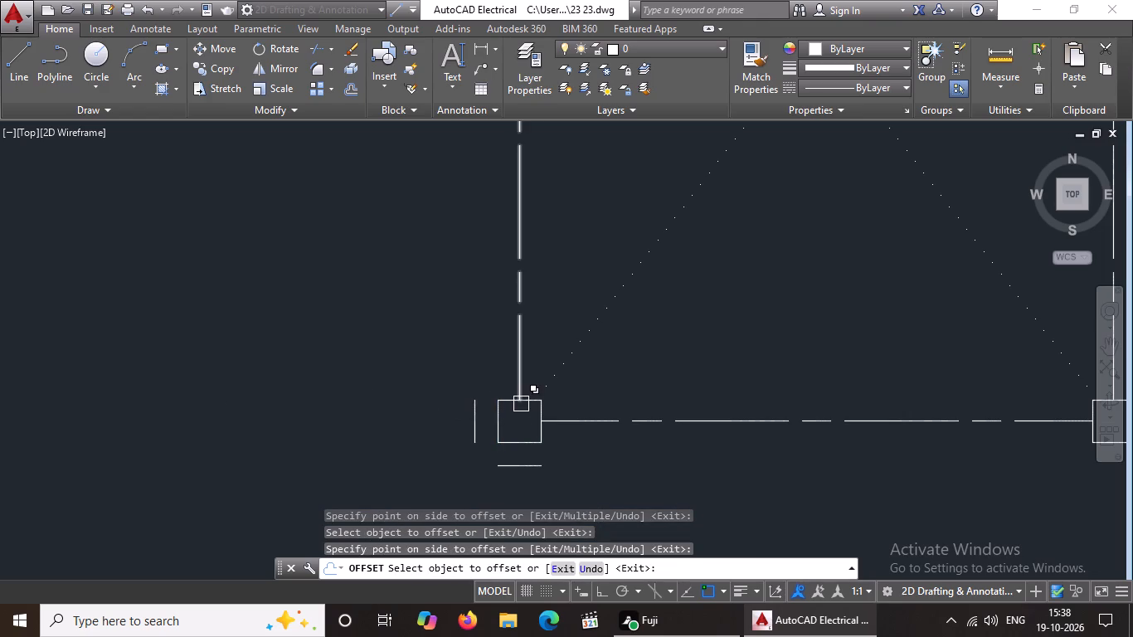
click(537, 431)
click(577, 435)
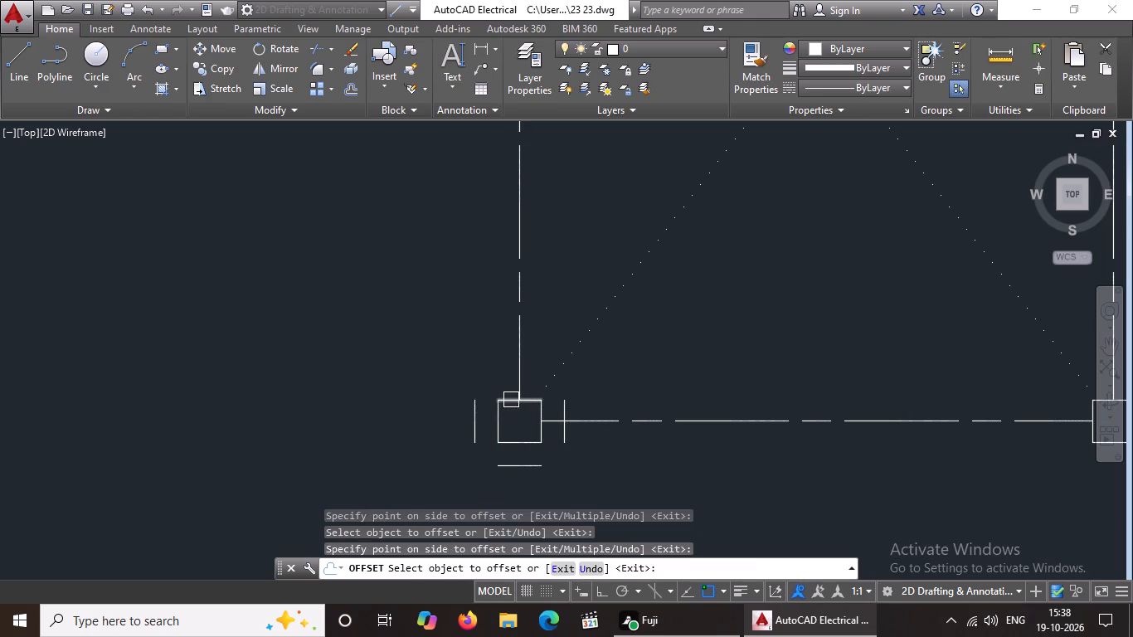
scroll(512, 400, up, 1)
click(510, 398)
click(499, 354)
Offset each of the four new lines around the southwest corner column outward by another 5".
scroll(511, 378, down, 2)
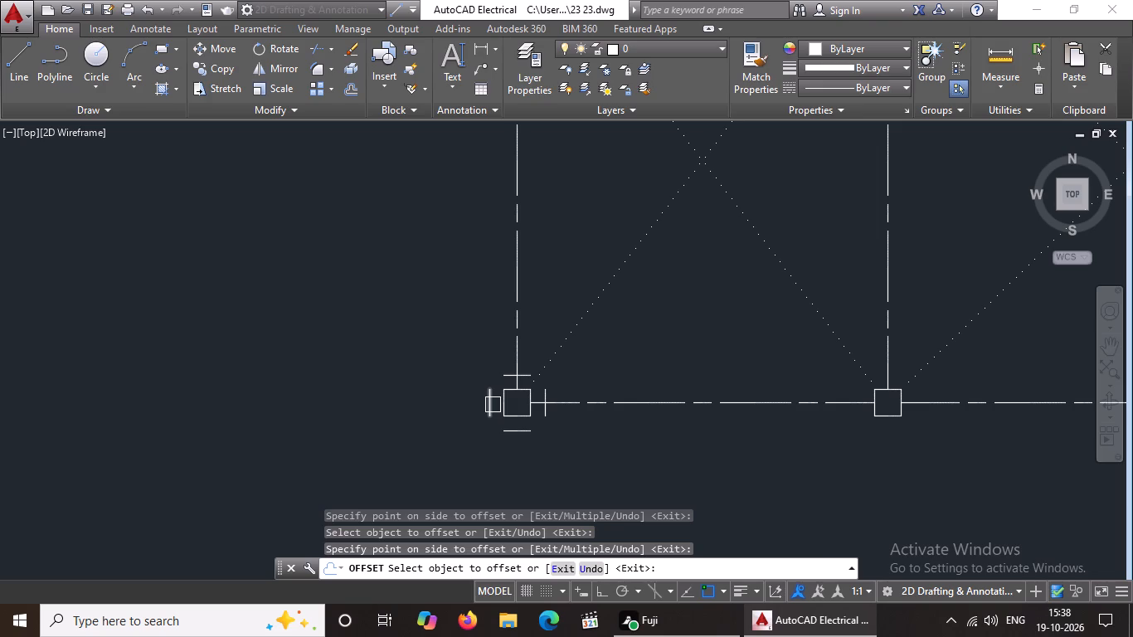
click(493, 405)
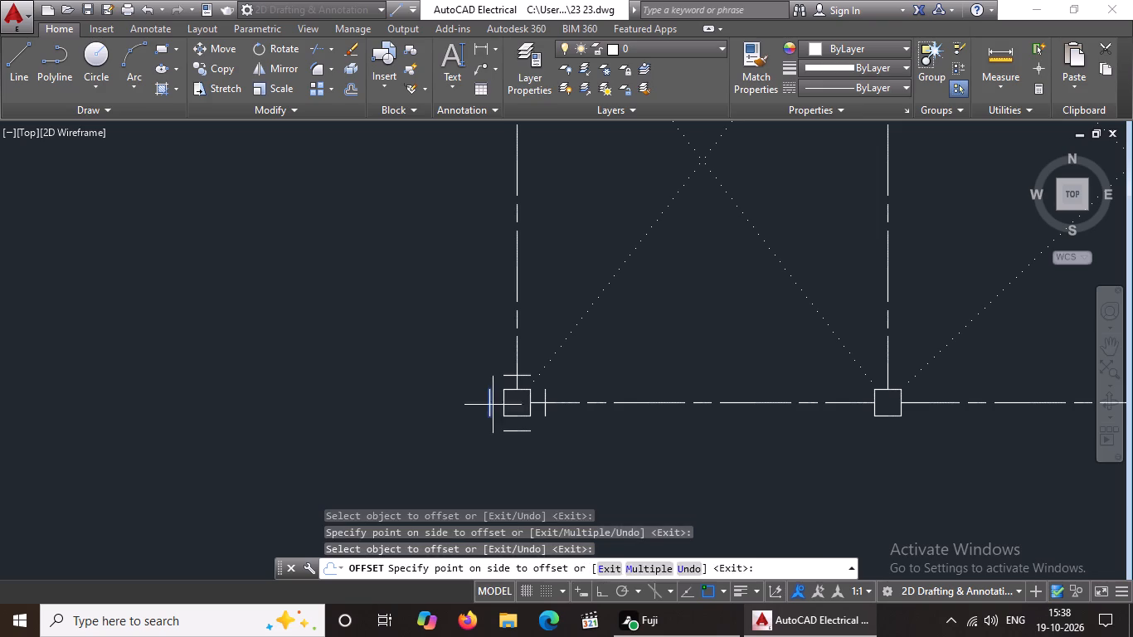
click(356, 405)
click(506, 435)
double_click(503, 464)
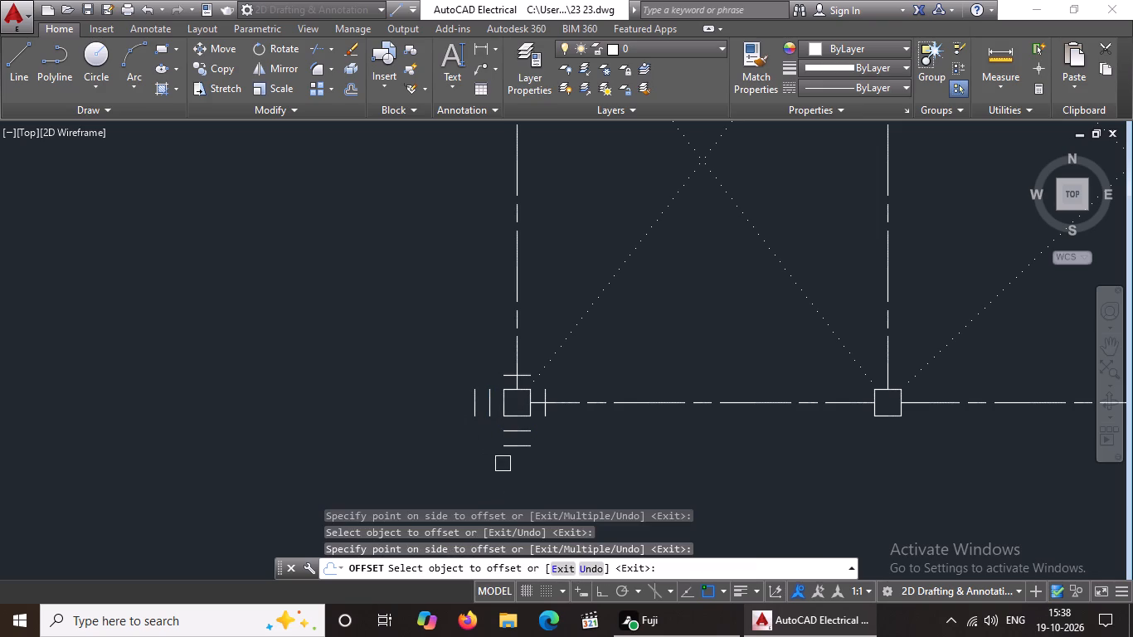
scroll(547, 409, up, 1)
click(545, 411)
click(571, 409)
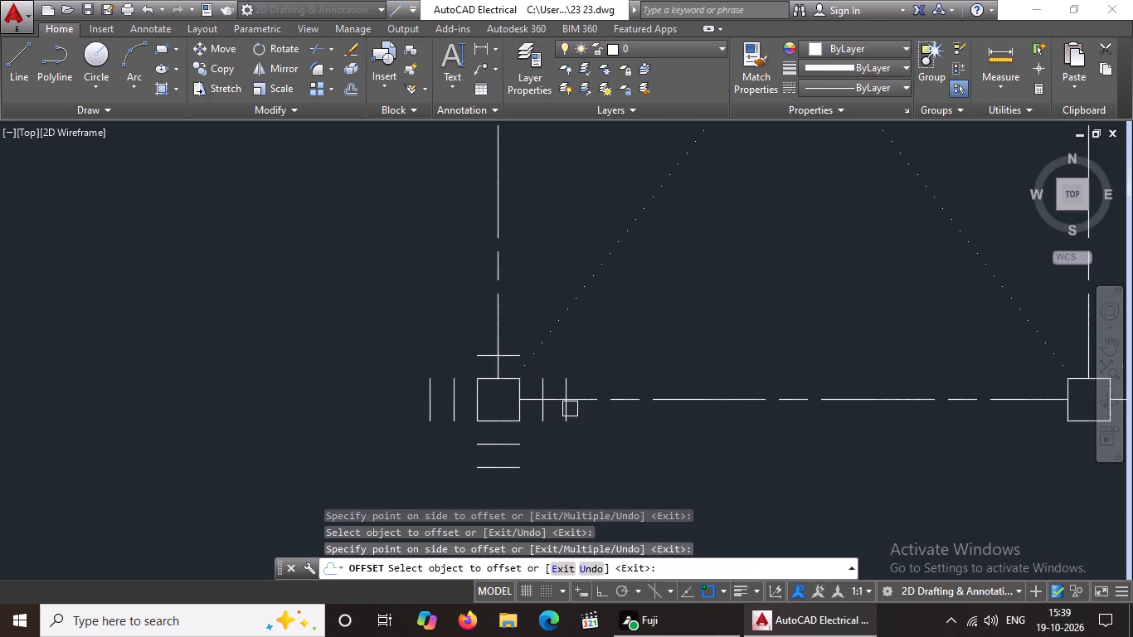
click(518, 352)
click(519, 319)
key(Escape)
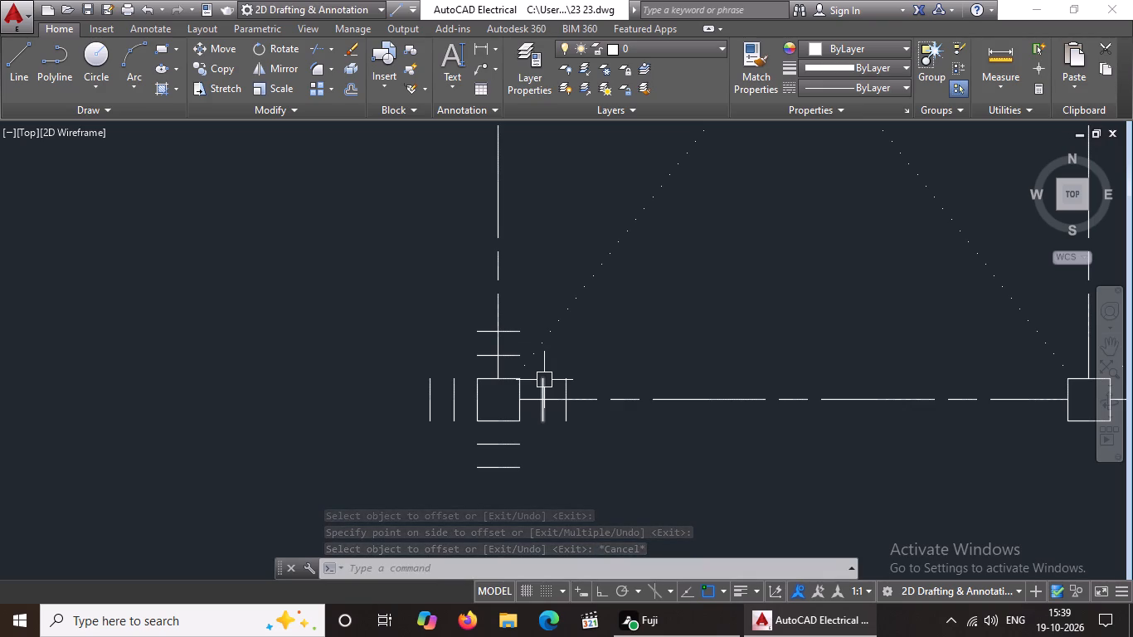
key(Escape)
Fillet the inner offset lines around the southwest corner column with radius 0 at their northwest, southwest and southeast corners.
text(F M R 0)
key(space)
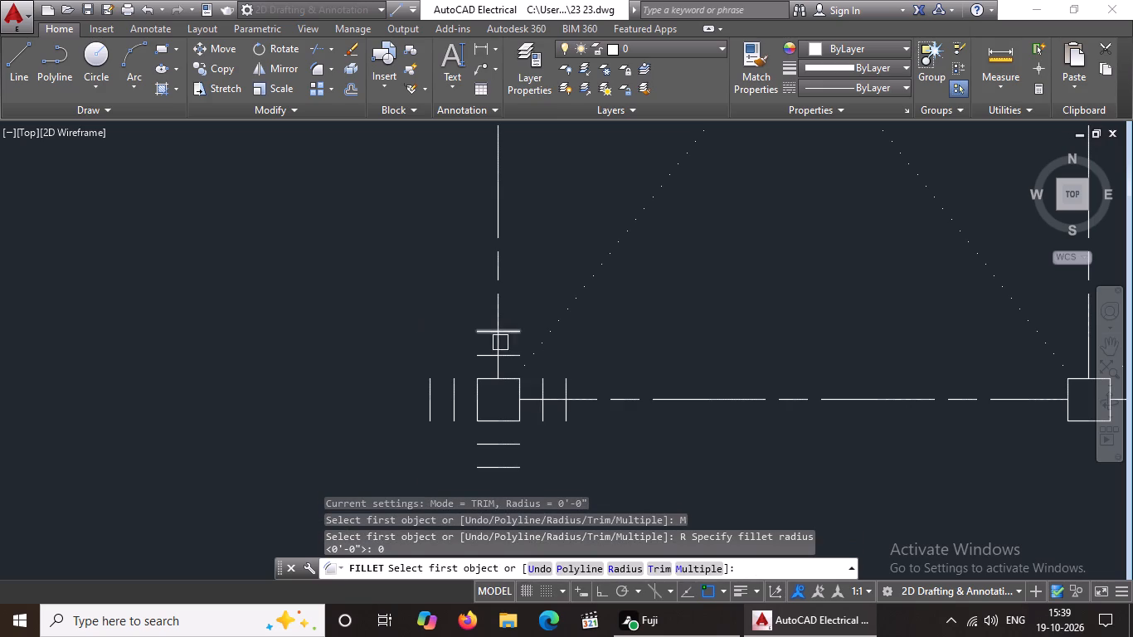
click(455, 392)
click(488, 351)
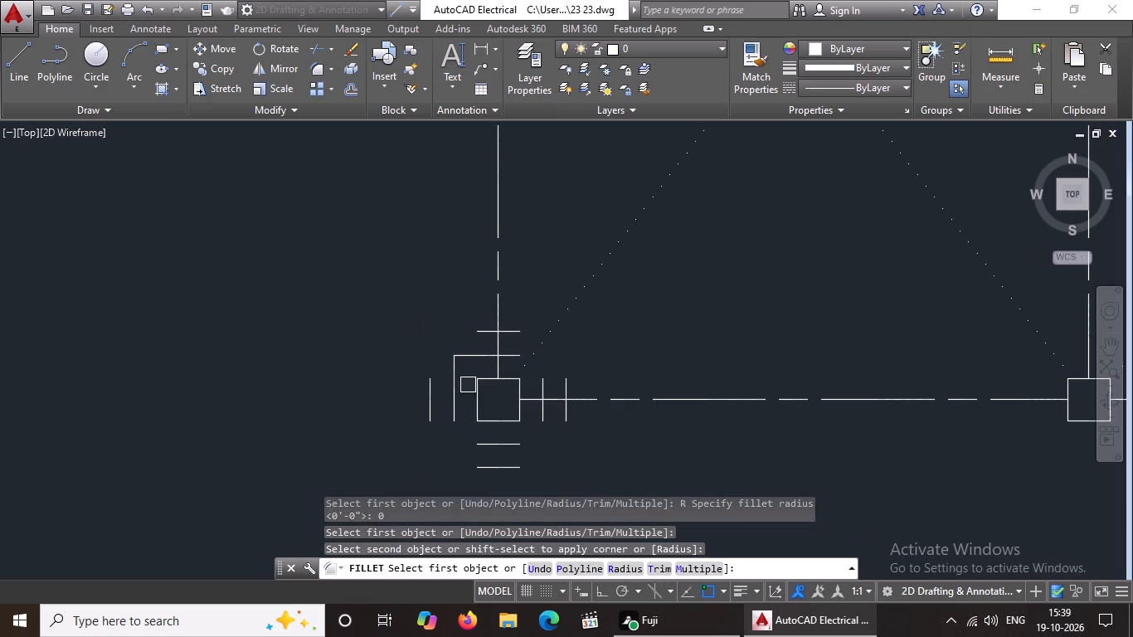
click(454, 405)
click(501, 448)
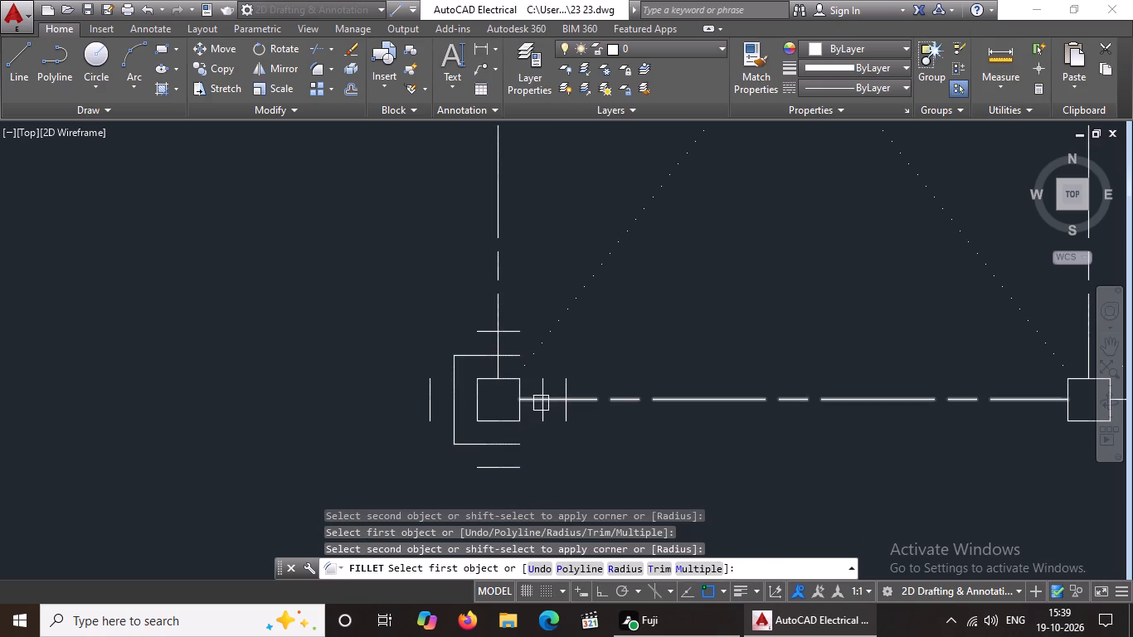
click(542, 402)
click(512, 450)
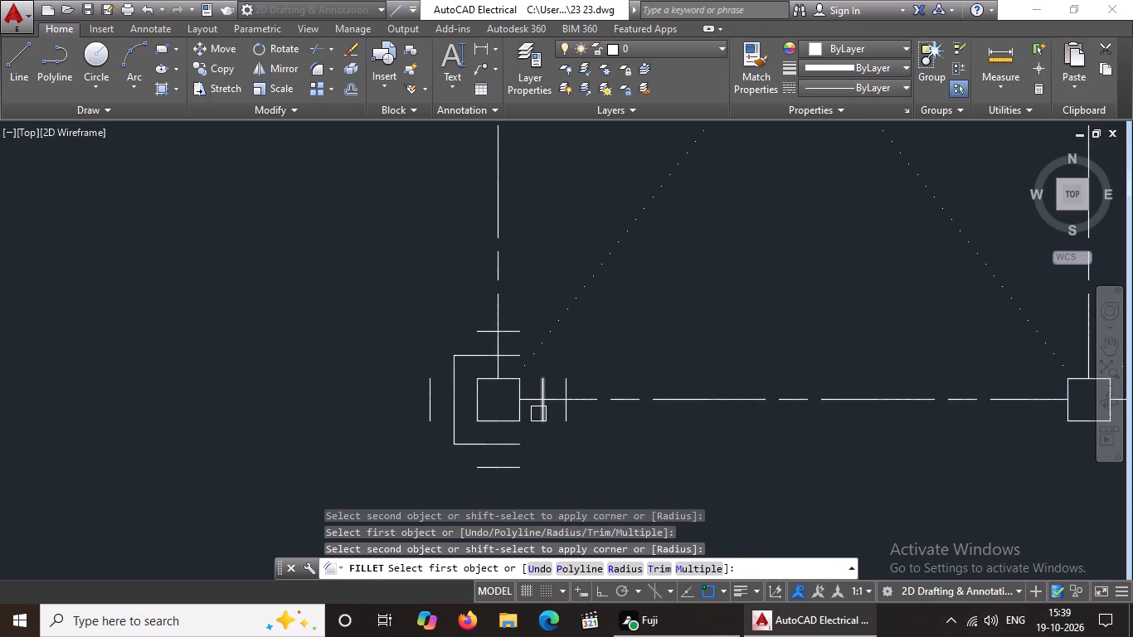
click(538, 413)
click(512, 448)
Join the outer offset lines with zero-radius fillets at their southwest, southeast and northwest corners.
click(435, 403)
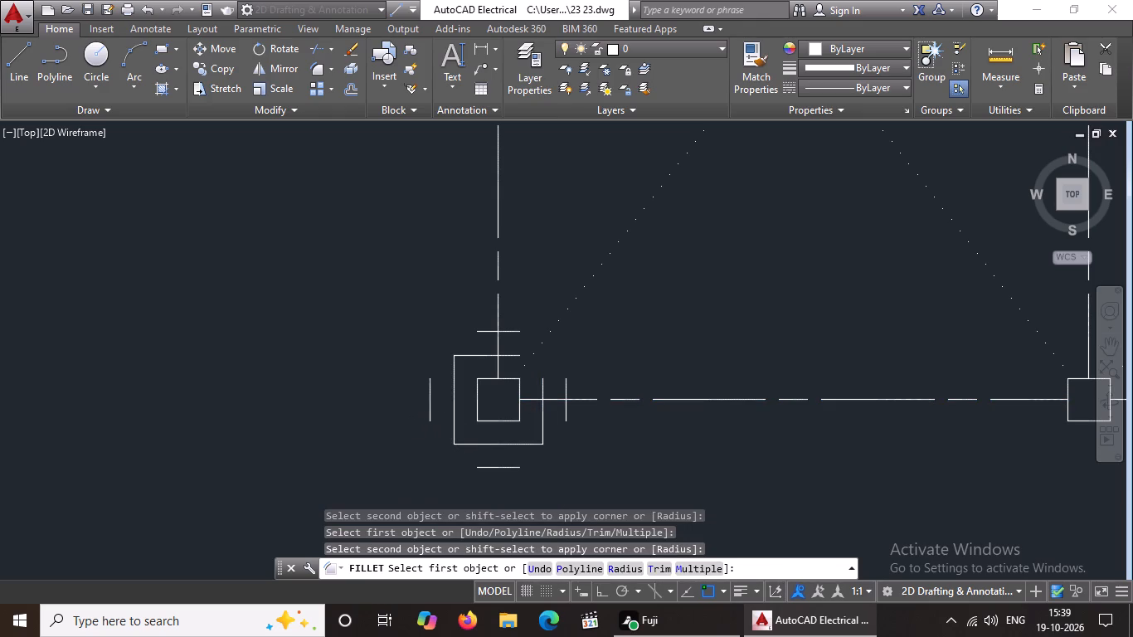
click(500, 463)
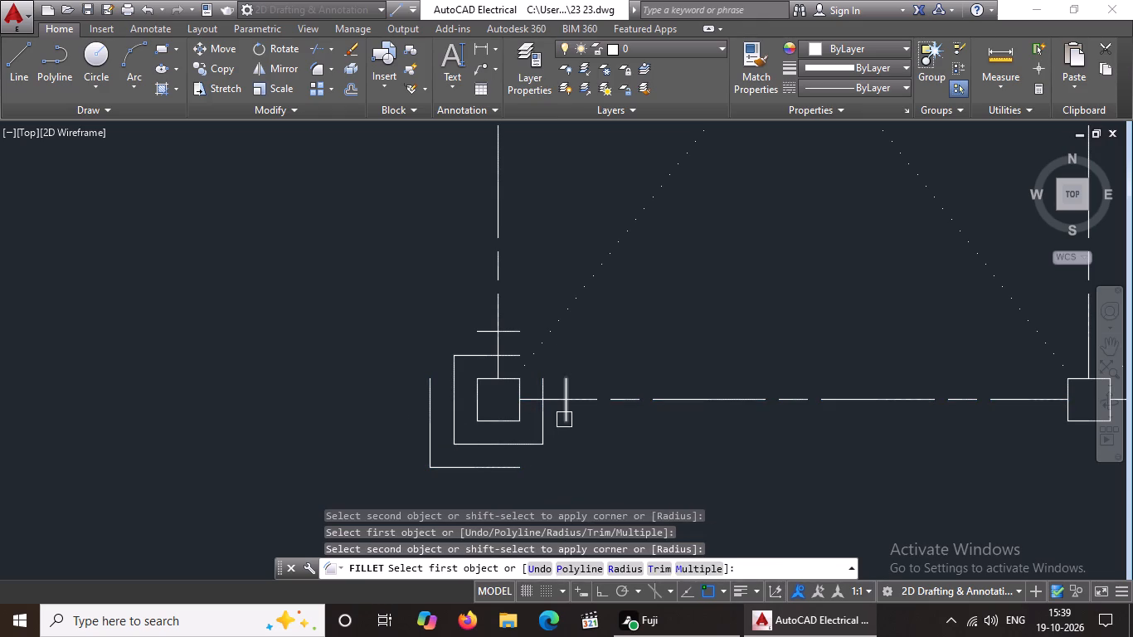
click(565, 417)
click(502, 472)
click(430, 389)
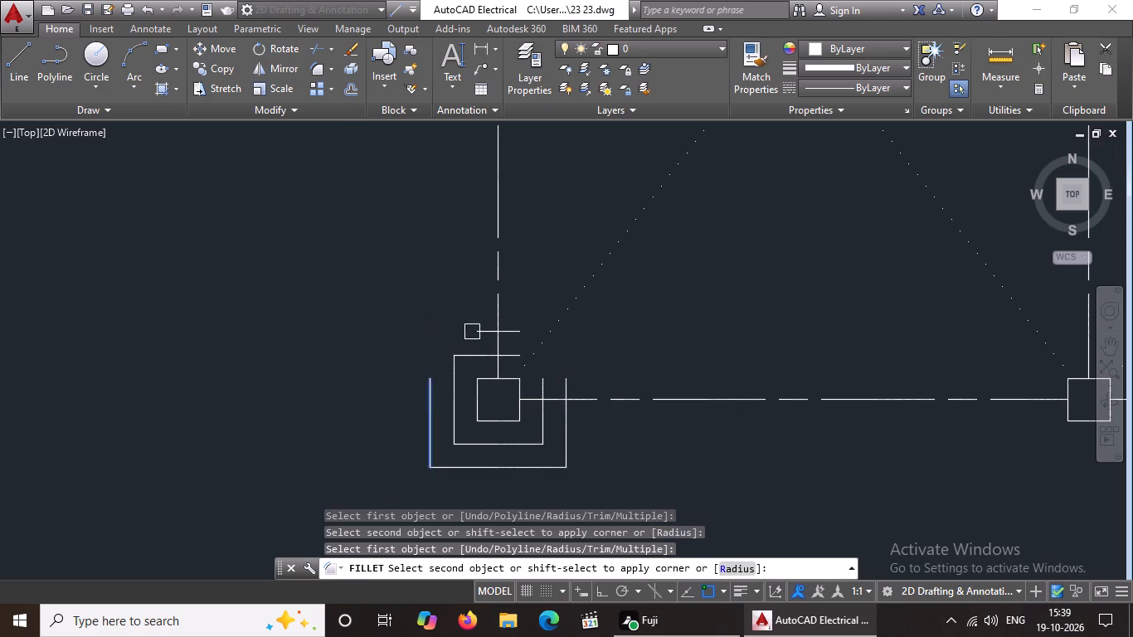
click(480, 328)
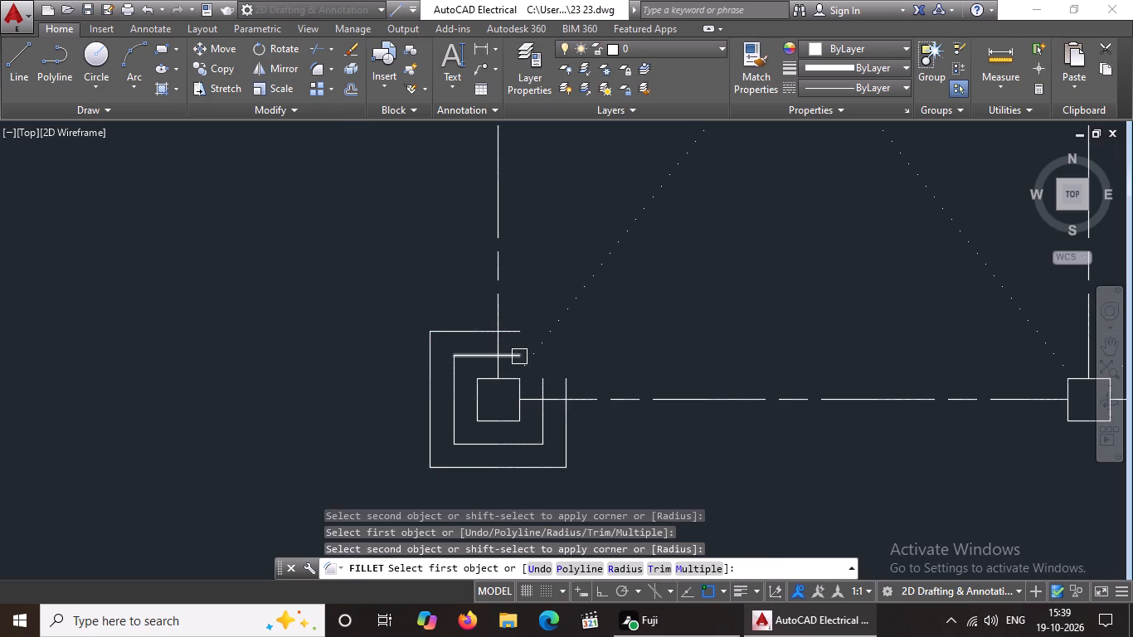
Close the northeast corners of both the inner and outer footing squares with zero-radius fillets.
click(513, 355)
click(542, 381)
click(518, 328)
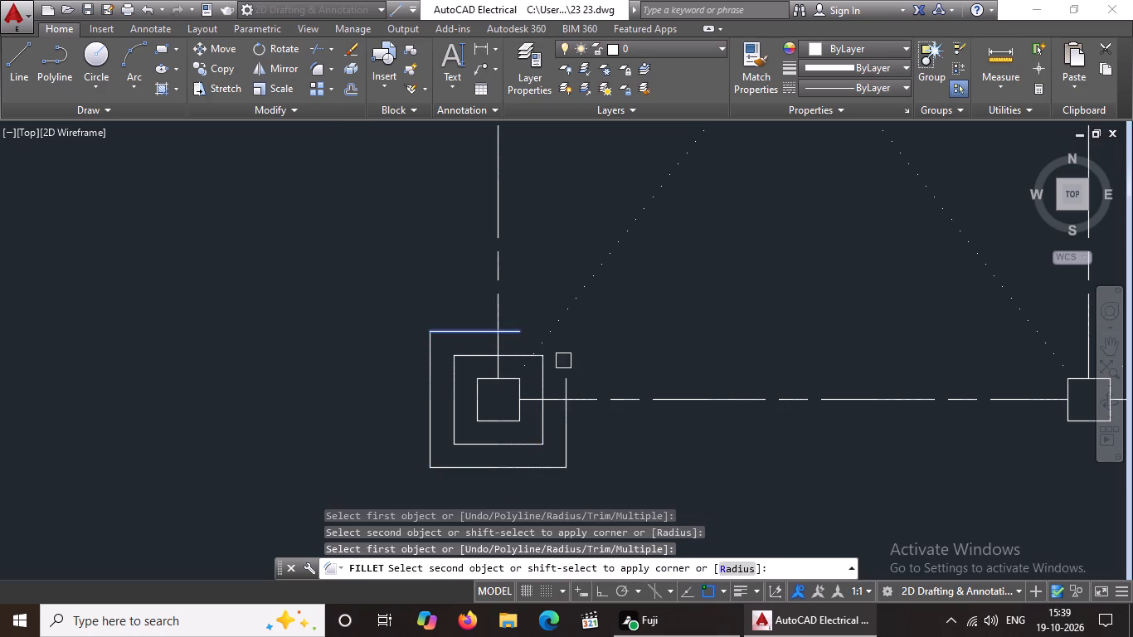
click(570, 382)
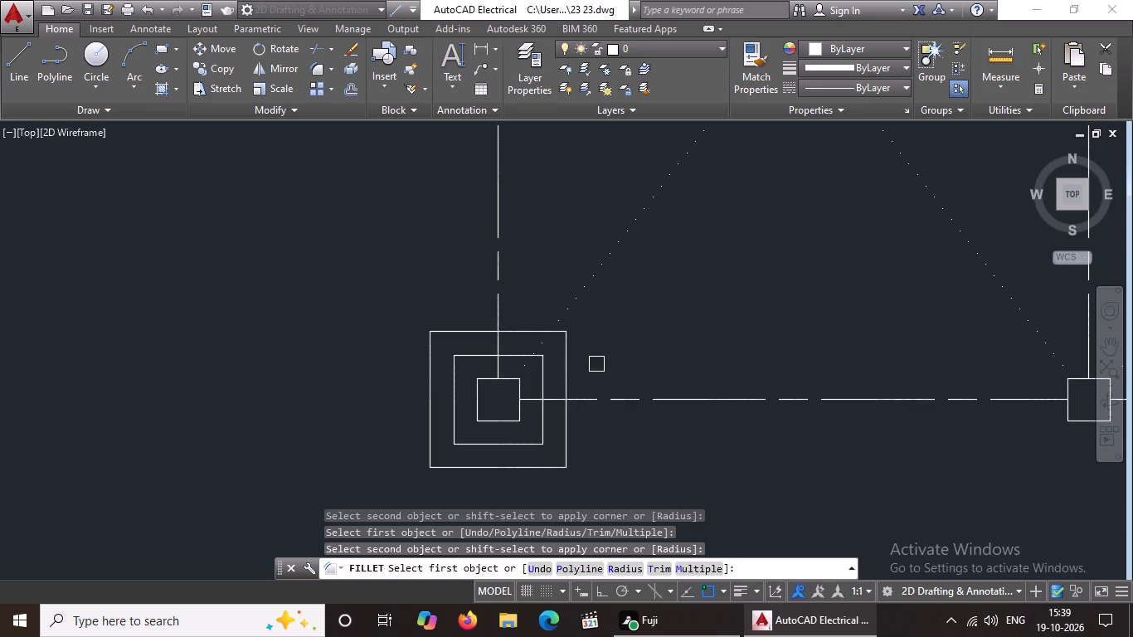
key(Escape)
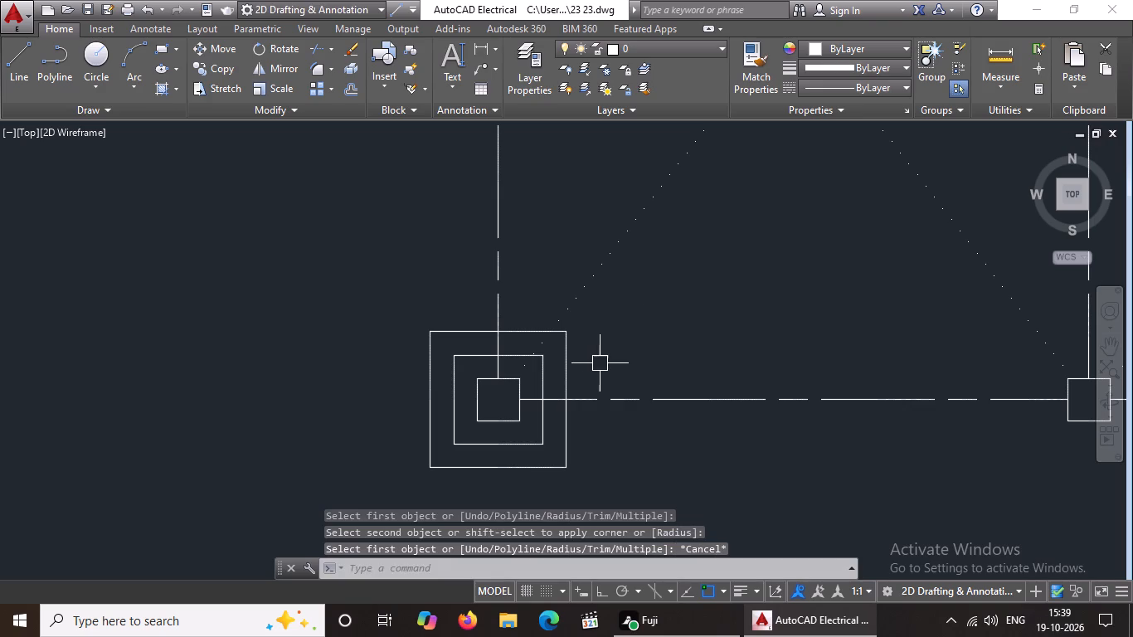
Draw diagonal lines joining the column square's southwest and northwest corners to the matching corners of the inner footing square.
key(l)
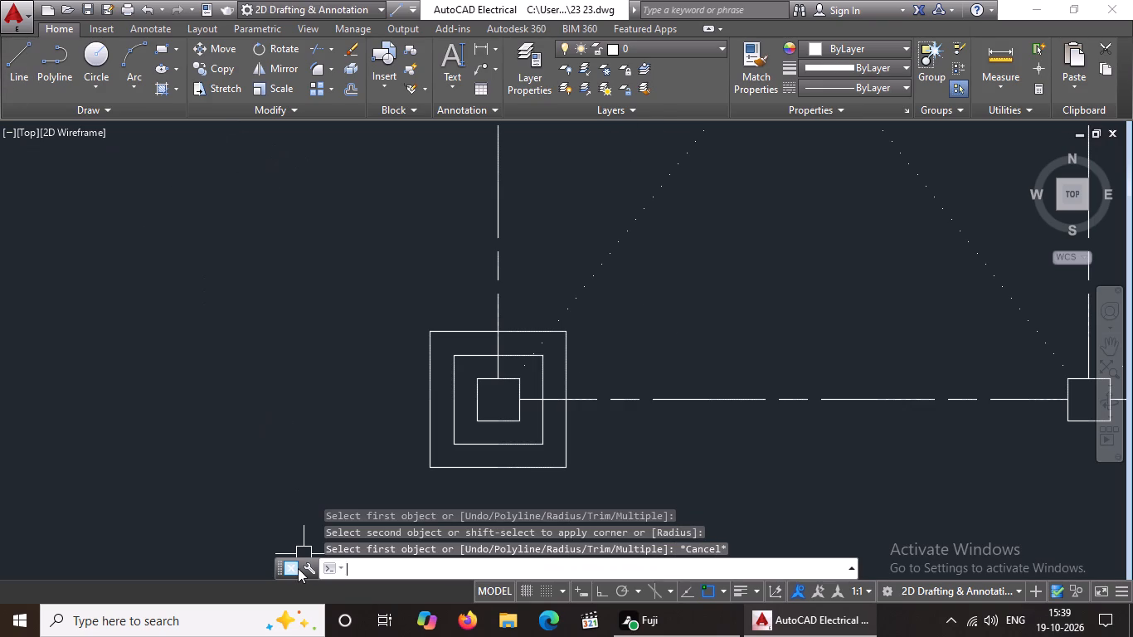
key(Return)
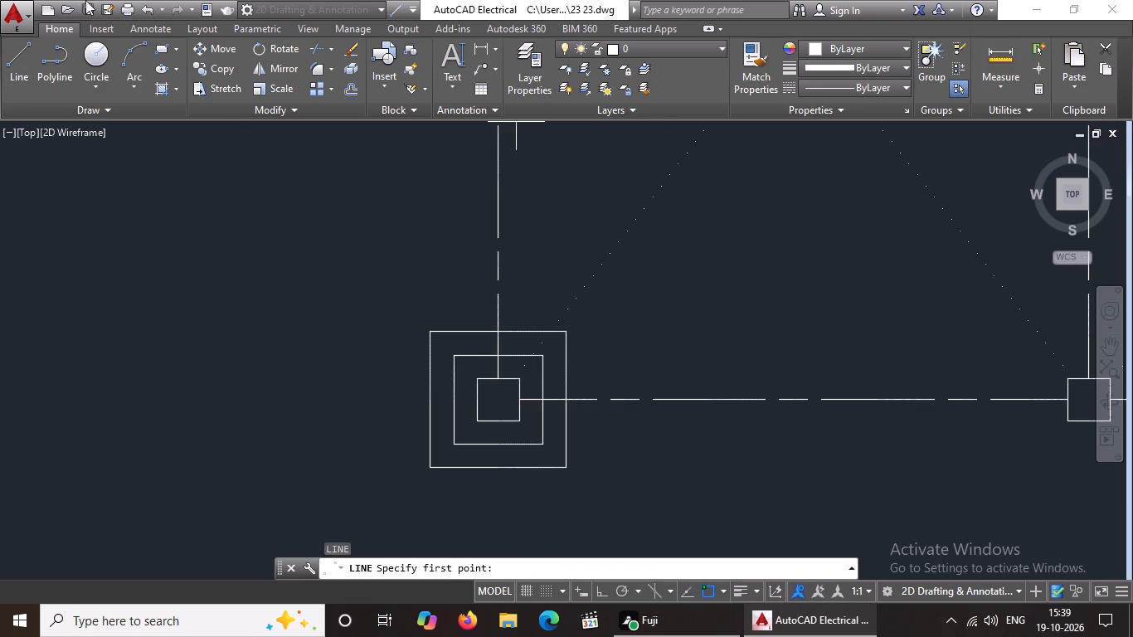
click(456, 445)
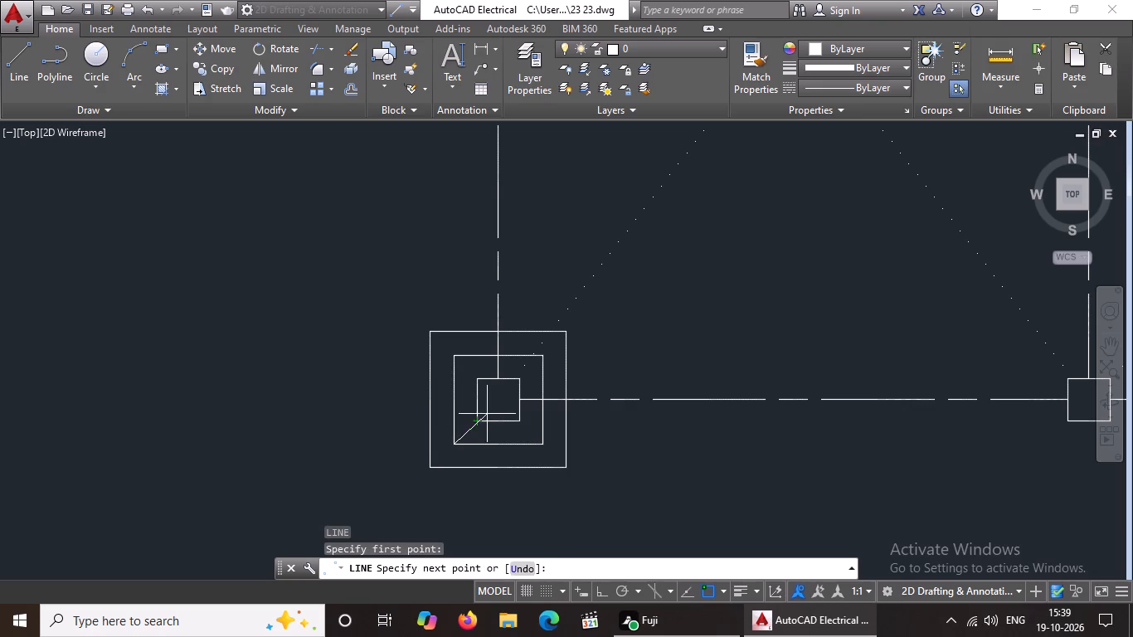
click(475, 421)
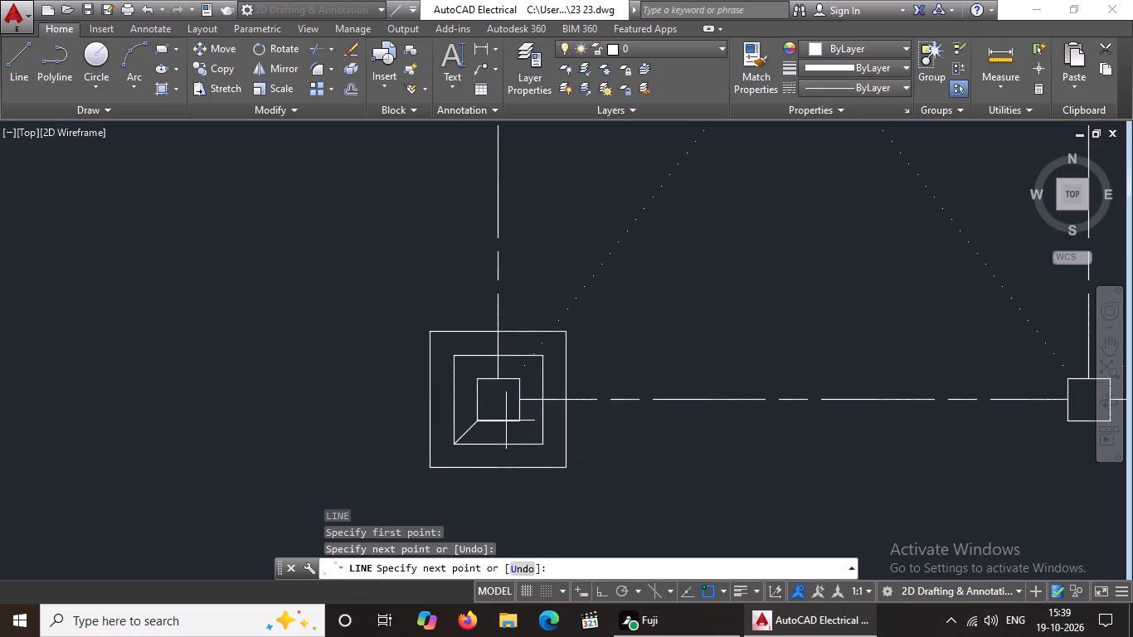
key(Escape)
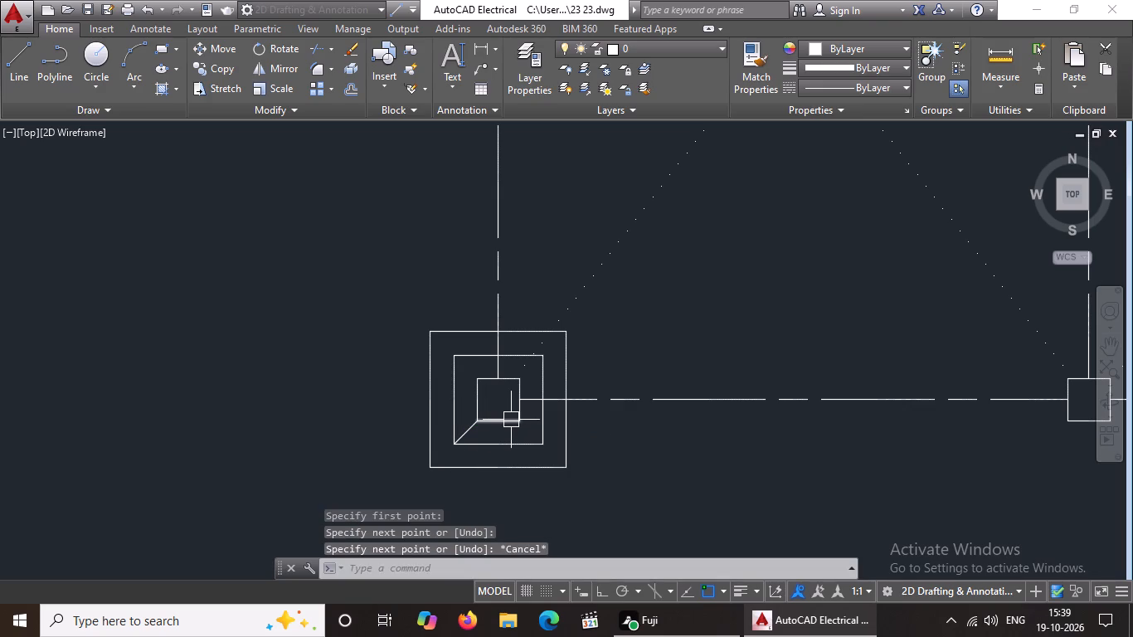
click(17, 68)
scroll(480, 375, up, 1)
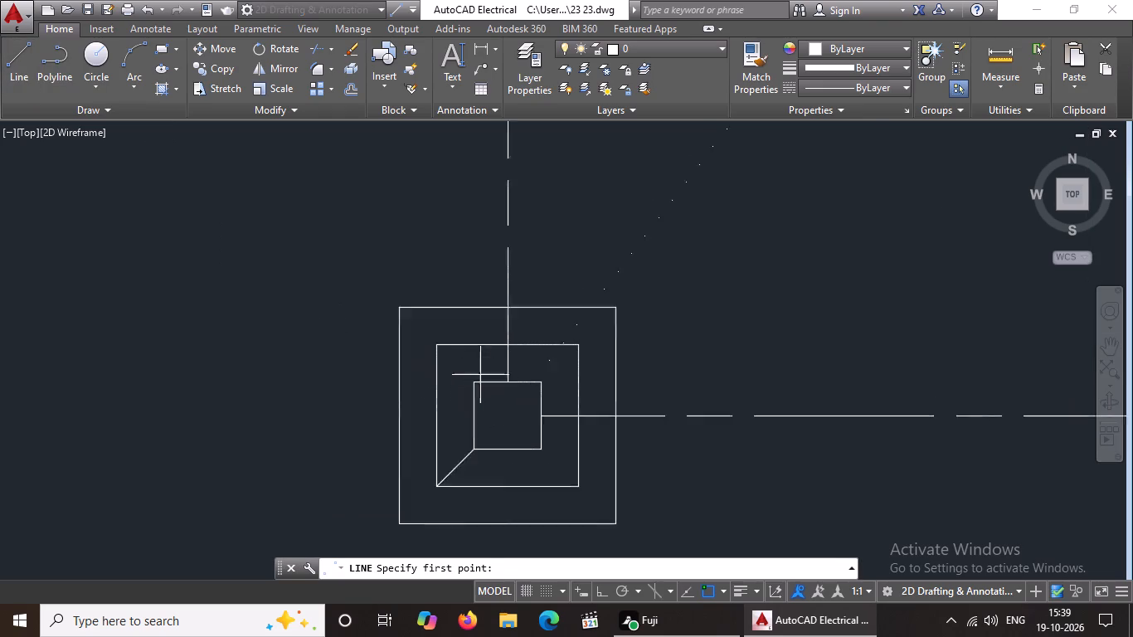
scroll(480, 375, up, 1)
click(474, 387)
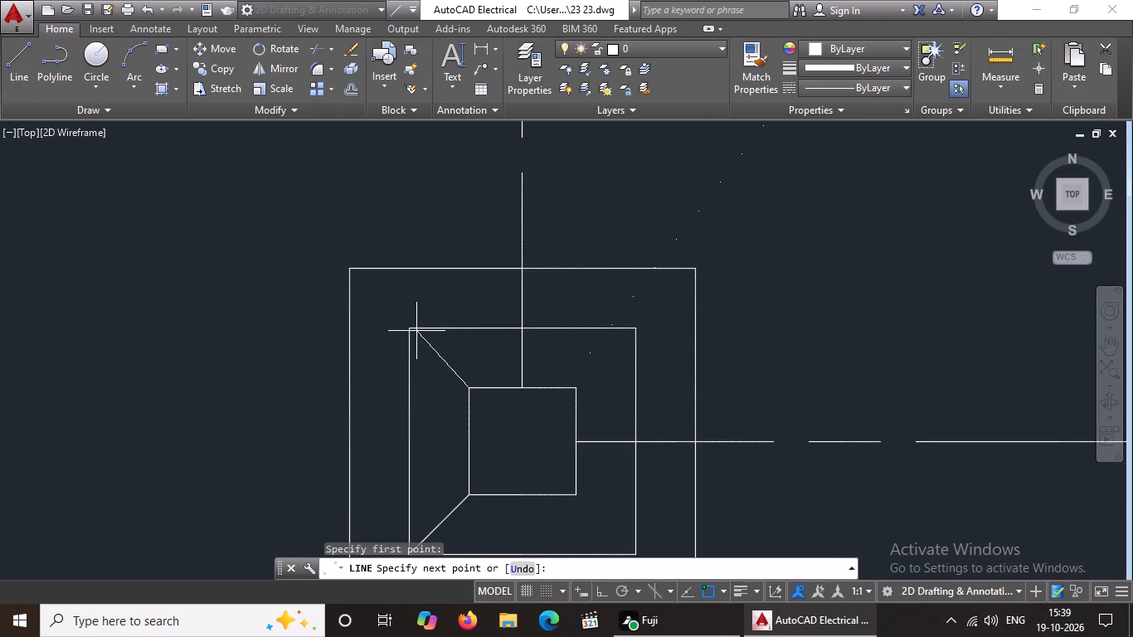
click(411, 327)
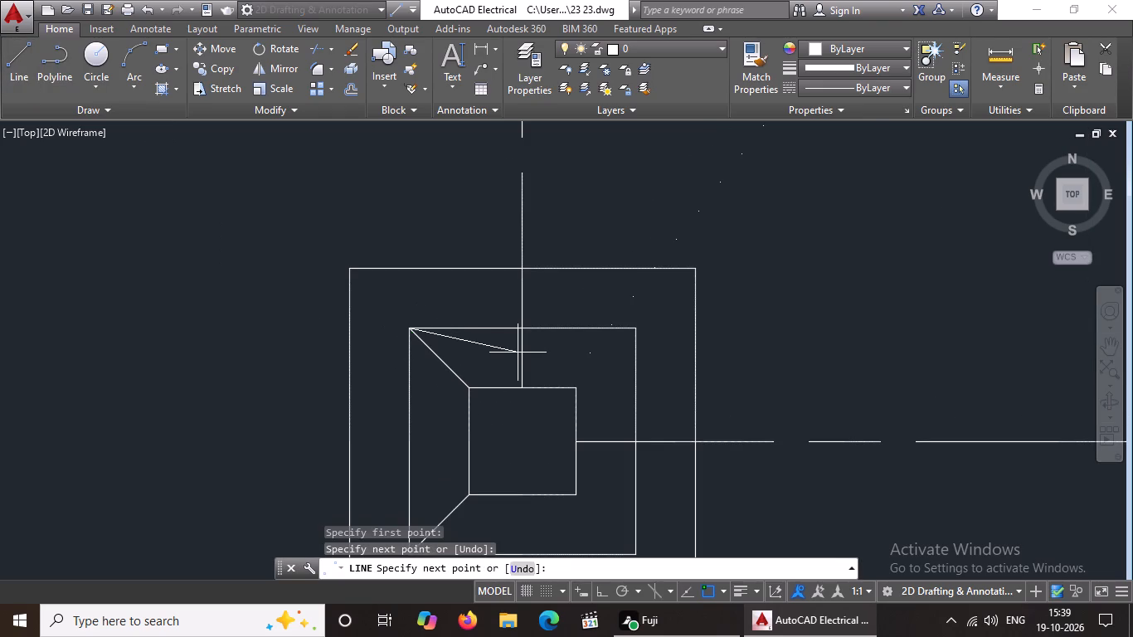
key(Escape)
Draw diagonal lines joining the column square's northeast and southeast corners to the matching corners of the inner footing square.
key(l)
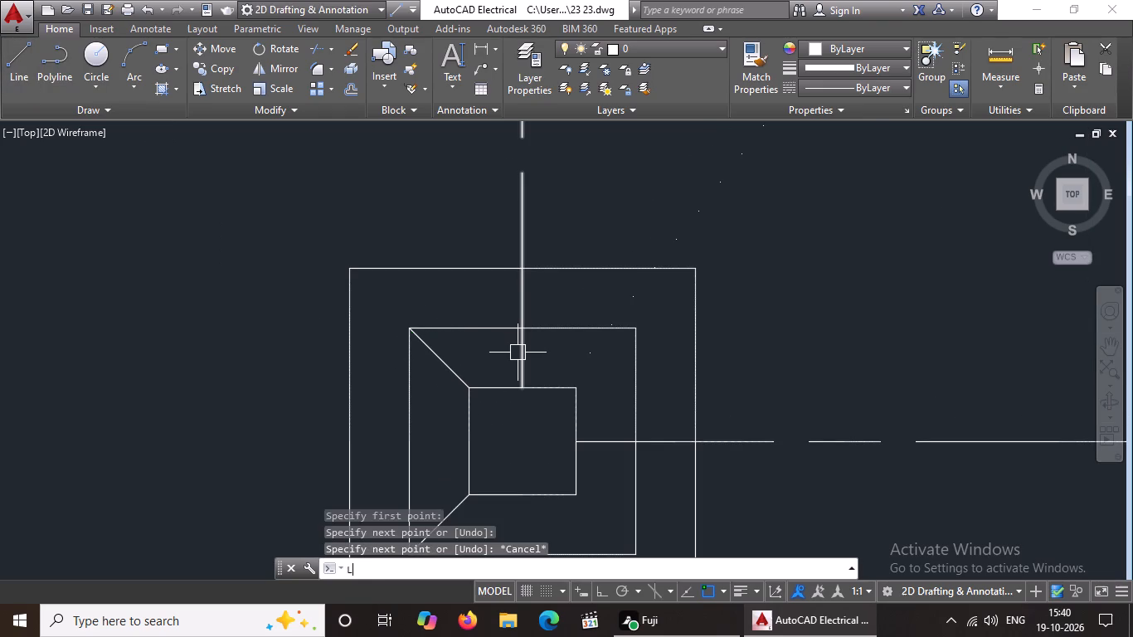
key(Return)
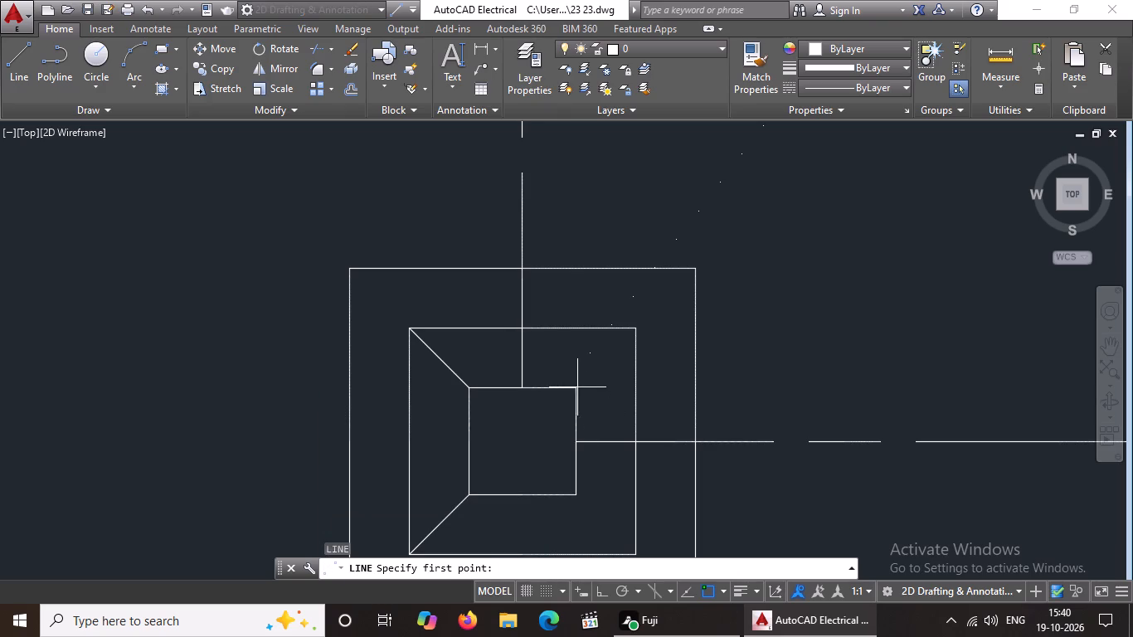
click(576, 388)
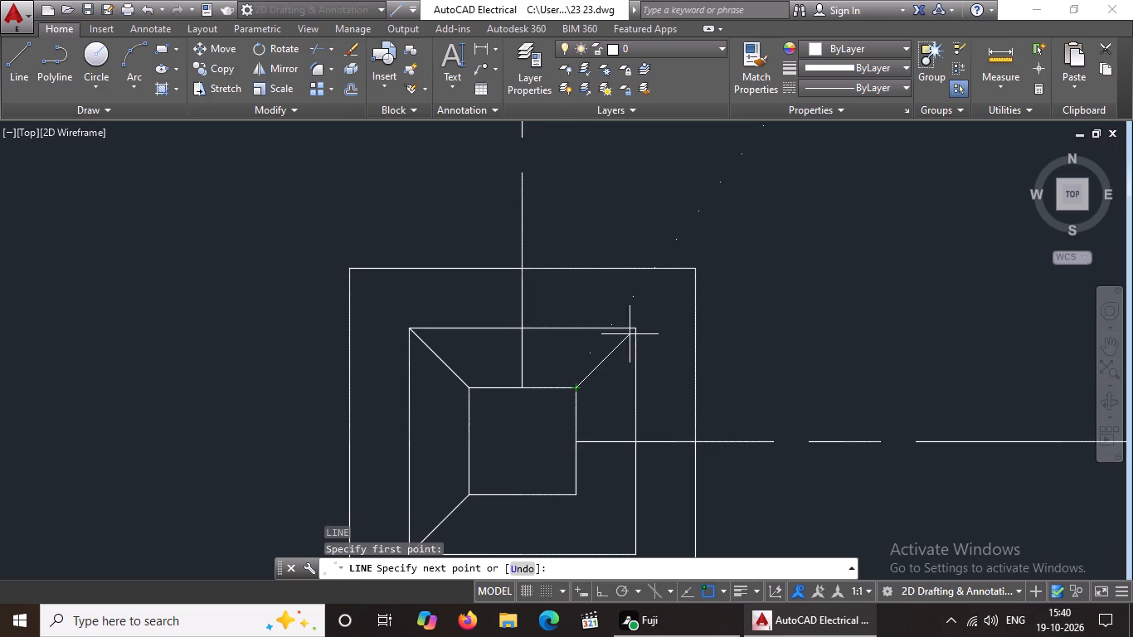
click(636, 327)
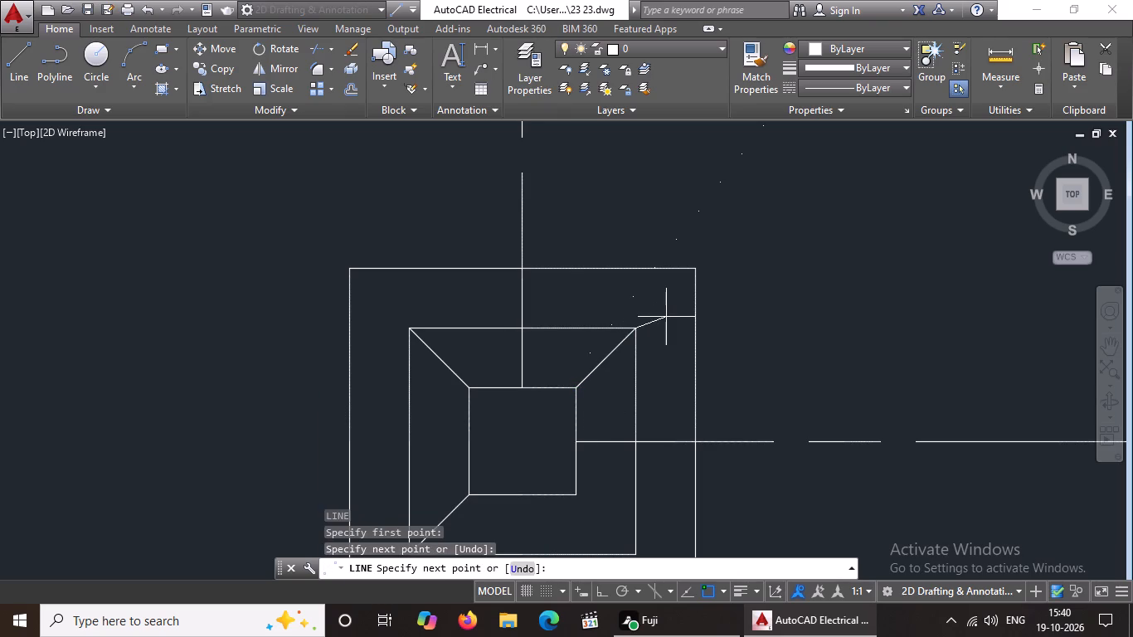
key(Escape)
key(l)
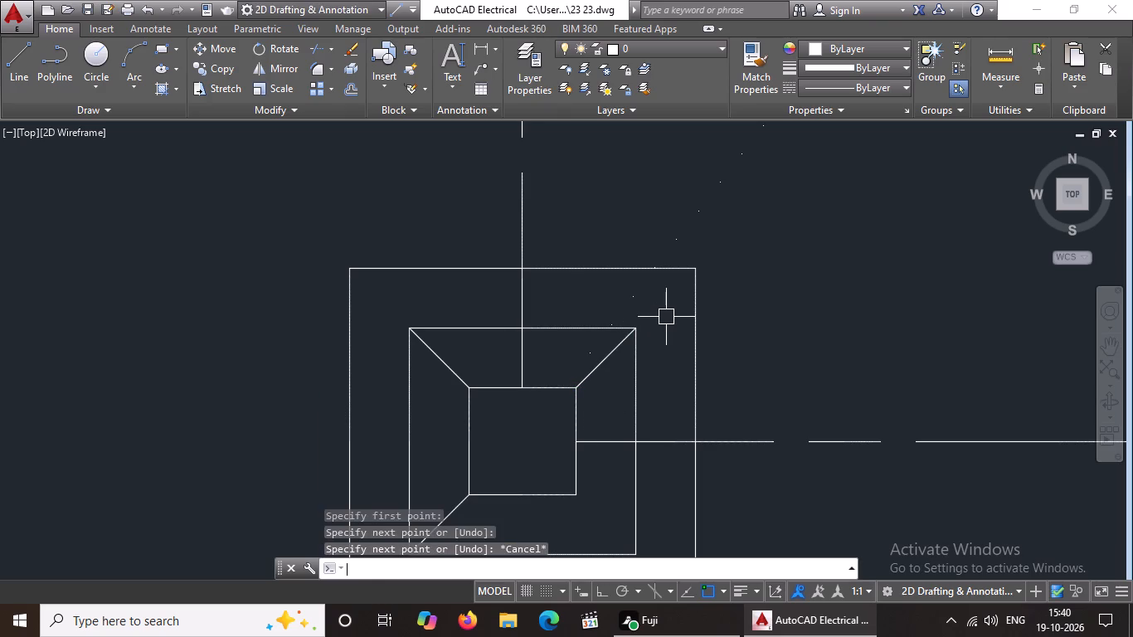
key(Return)
scroll(677, 361, down, 2)
scroll(669, 436, up, 1)
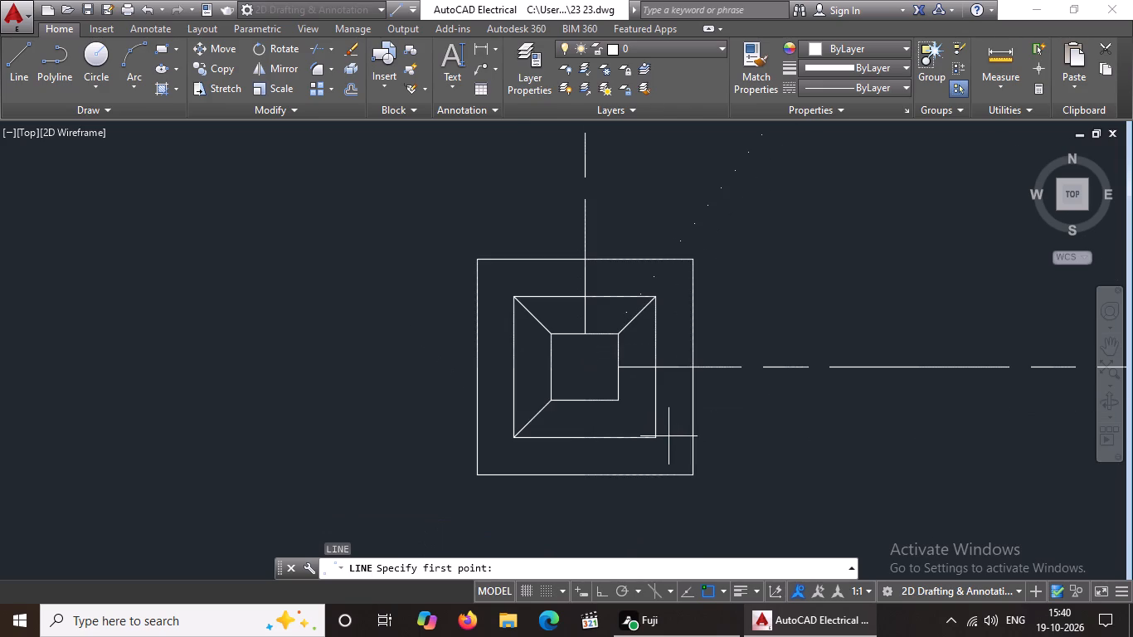
click(617, 401)
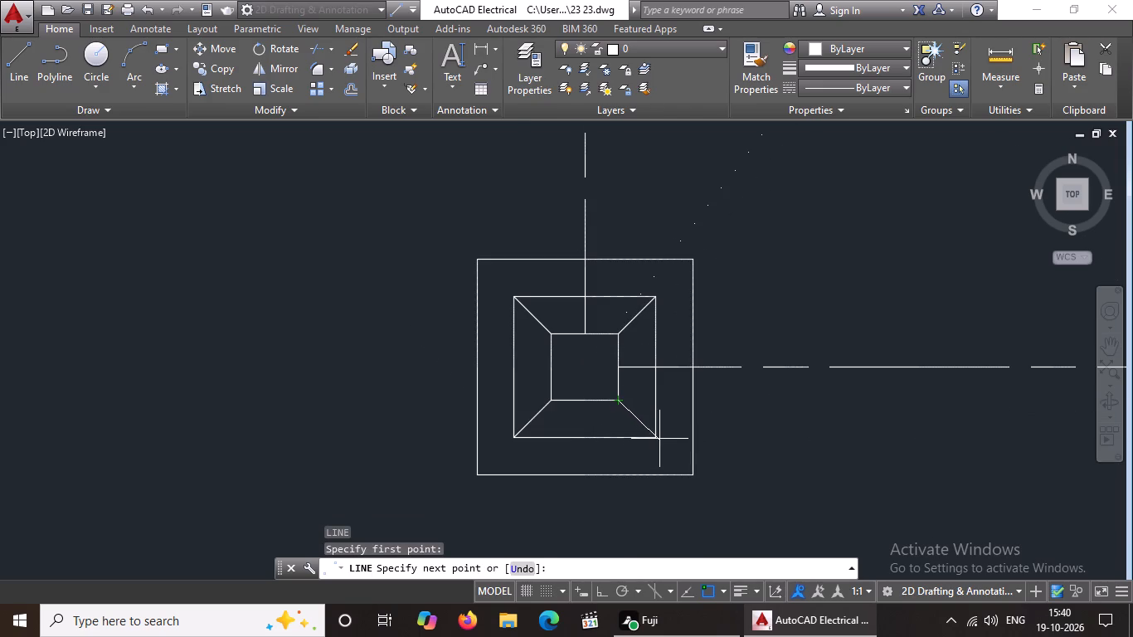
scroll(656, 441, up, 3)
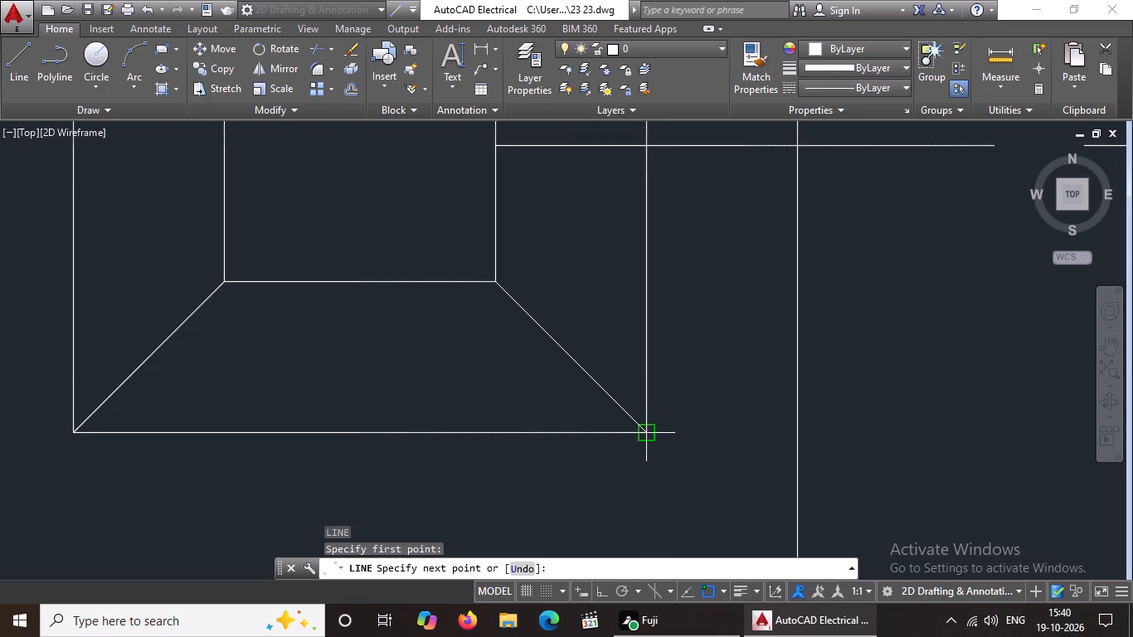
click(648, 432)
scroll(677, 433, down, 4)
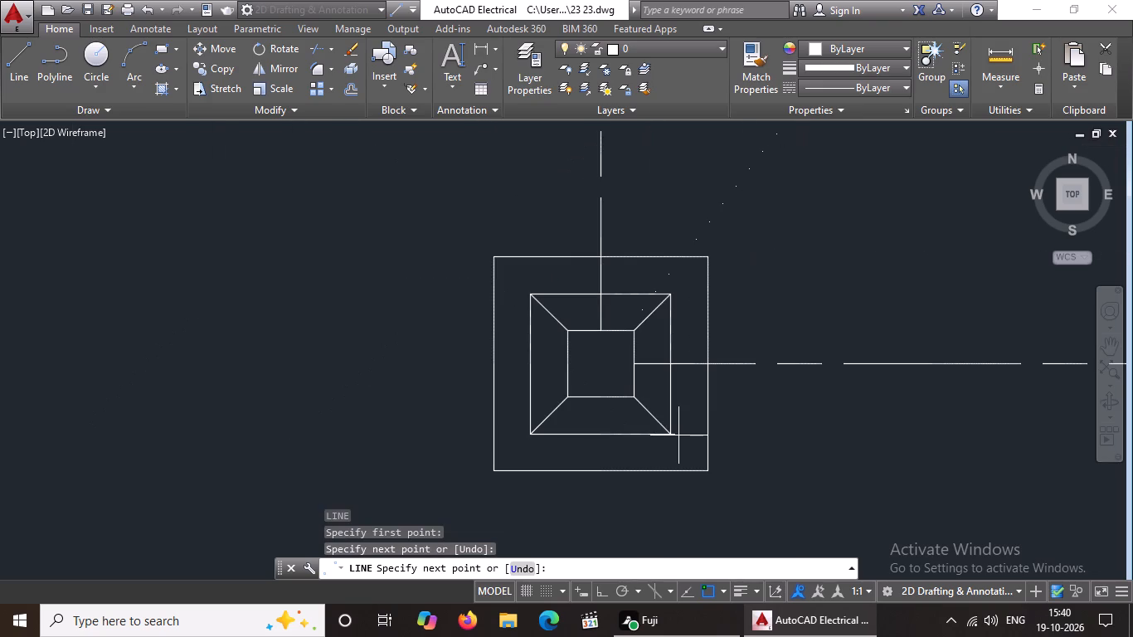
key(Escape)
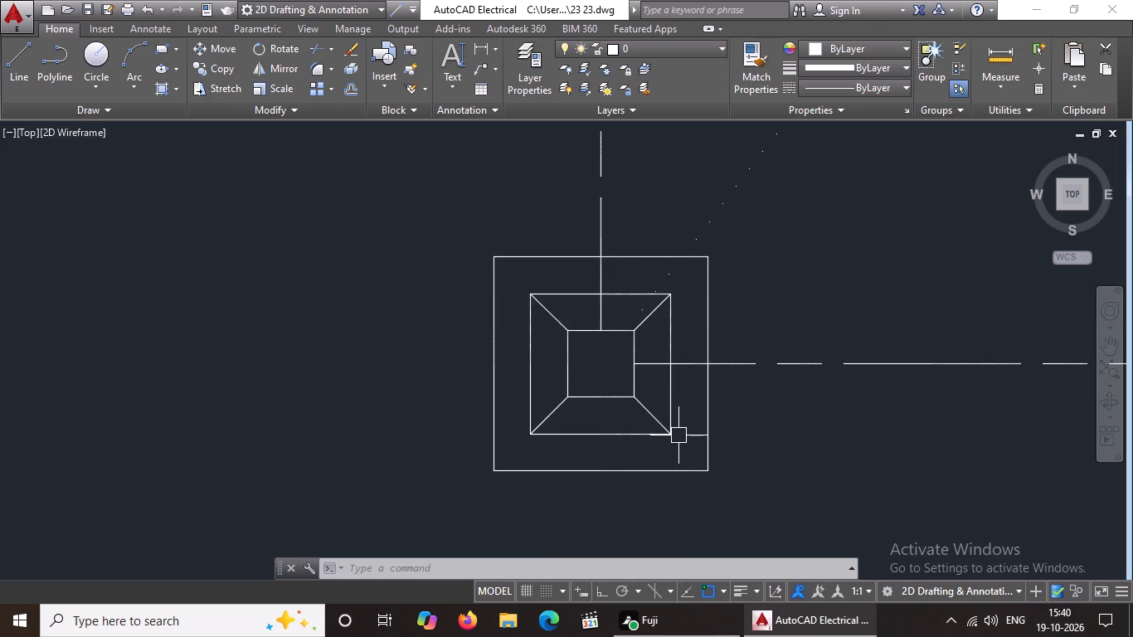
Change the outer footing square's south line to the ACAD_ISO02W100 linetype with a linetype scale of 0.54.
scroll(678, 435, down, 3)
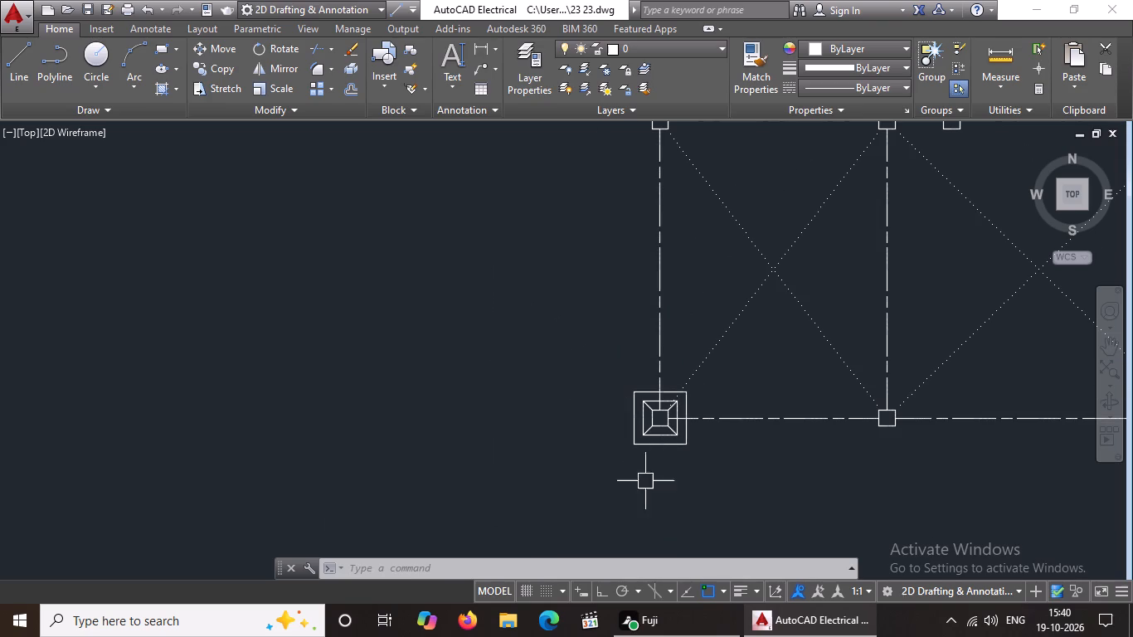
scroll(670, 401, up, 3)
scroll(689, 399, down, 1)
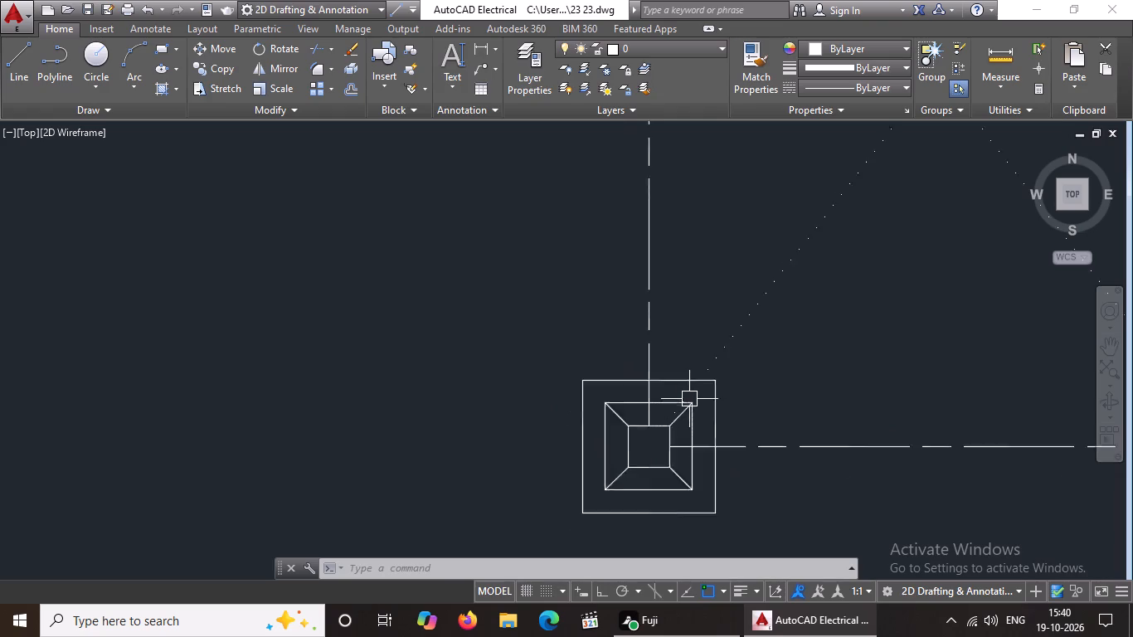
scroll(689, 399, down, 1)
scroll(710, 514, up, 2)
click(617, 406)
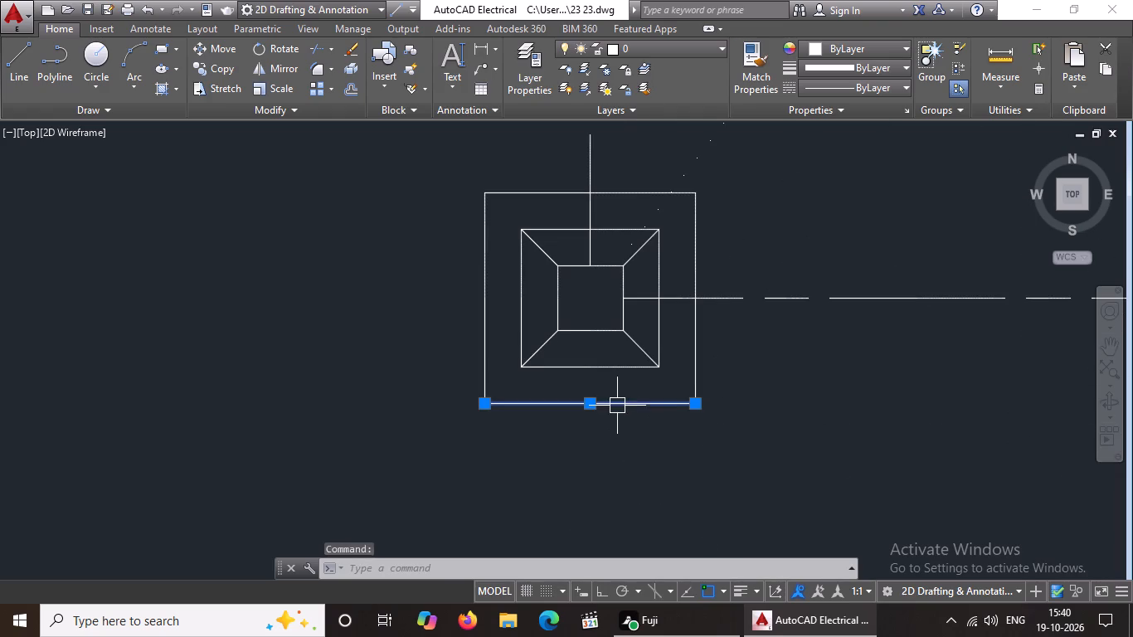
click(878, 82)
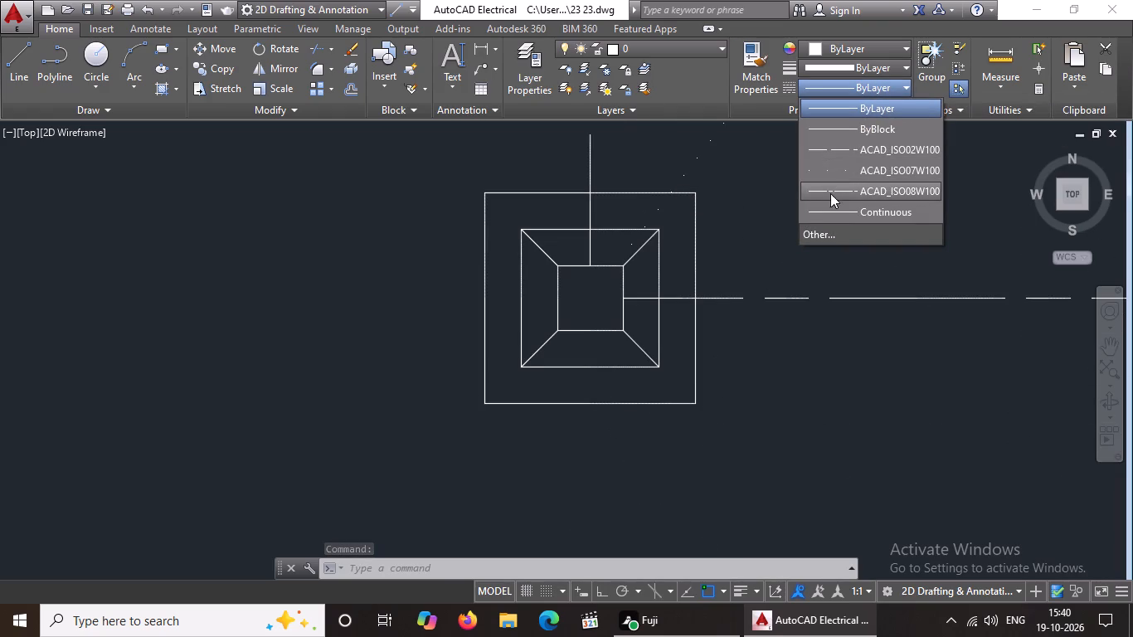
click(828, 149)
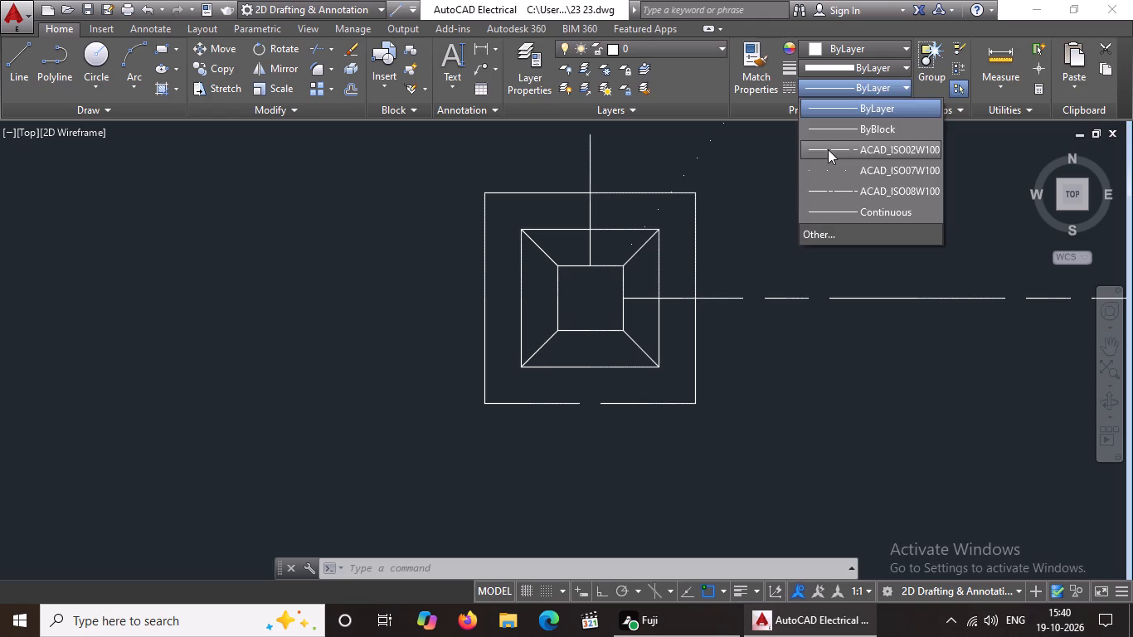
right_click(289, 250)
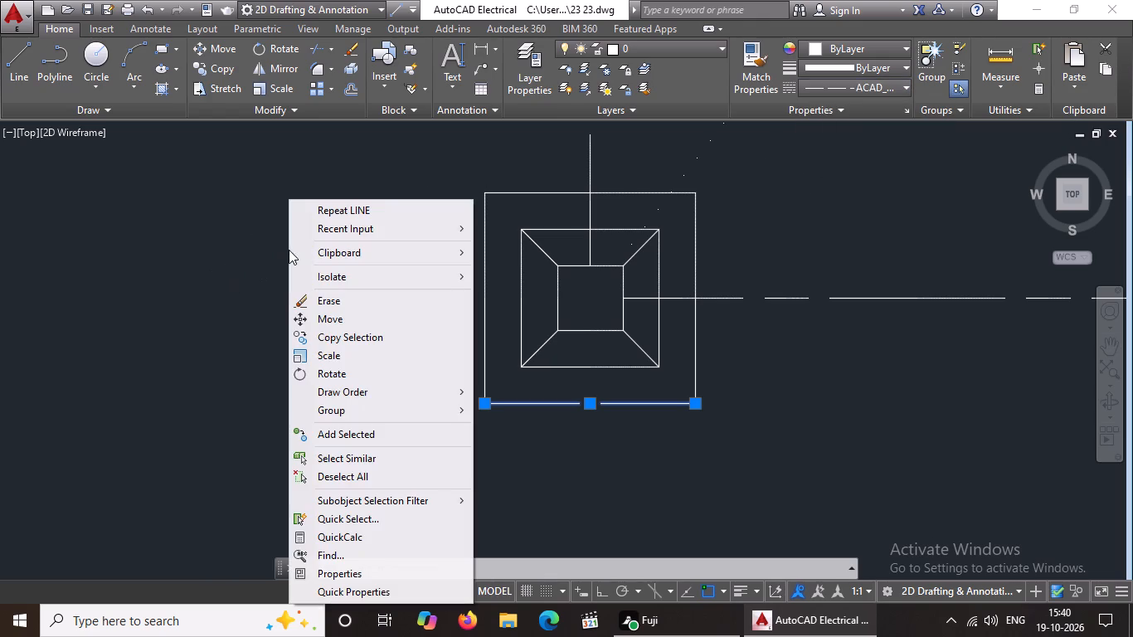
click(327, 567)
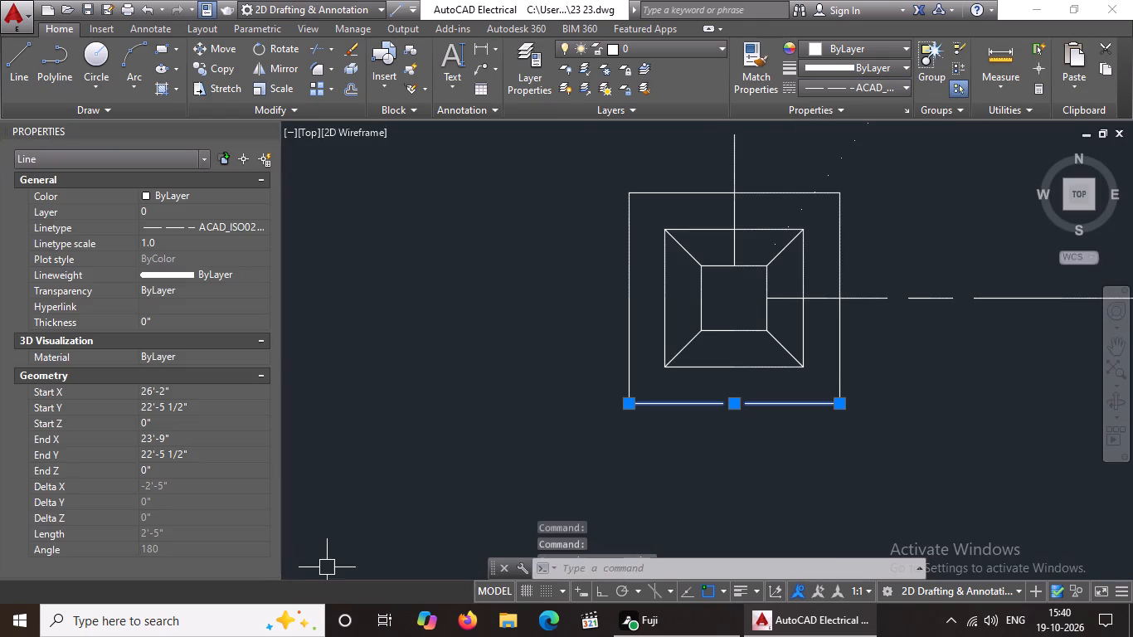
click(179, 239)
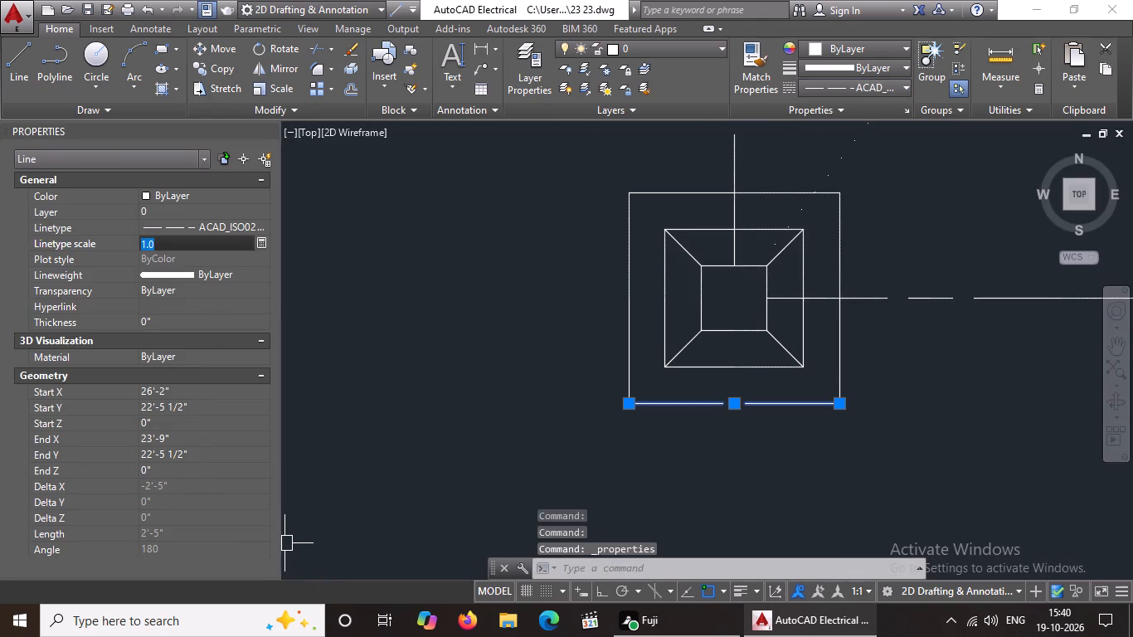
key(BackSpace)
key(BackSpace)
key(BackSpace)
text(0.54)
key(Return)
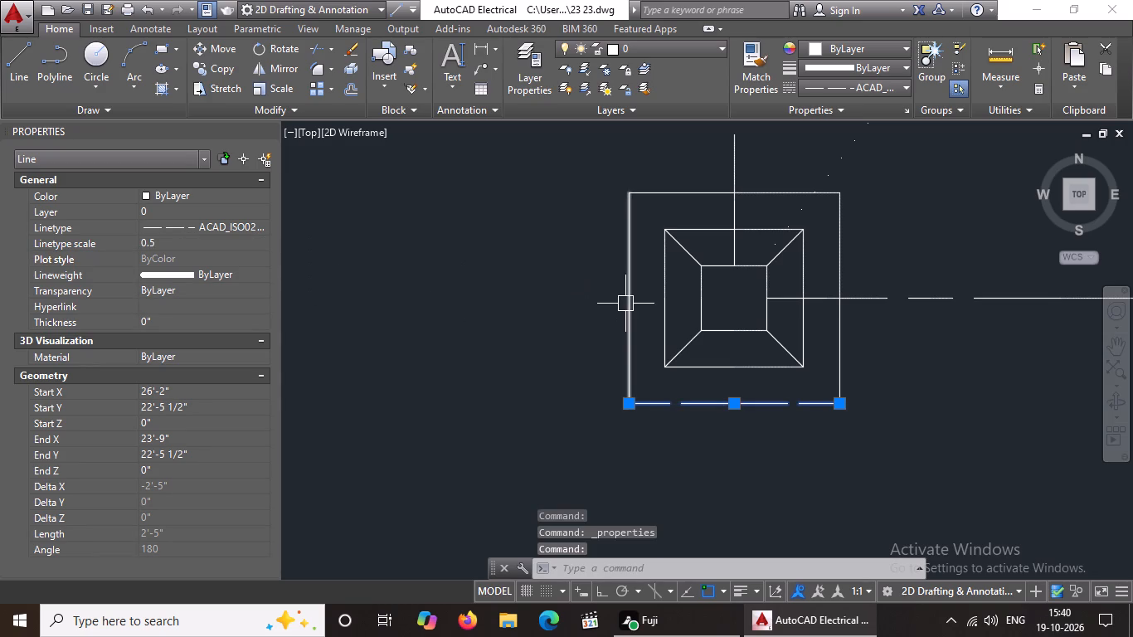
Change the outer footing square's west line to the ACAD_ISO02W100 linetype with a linetype scale of 0.5.
click(631, 301)
click(849, 85)
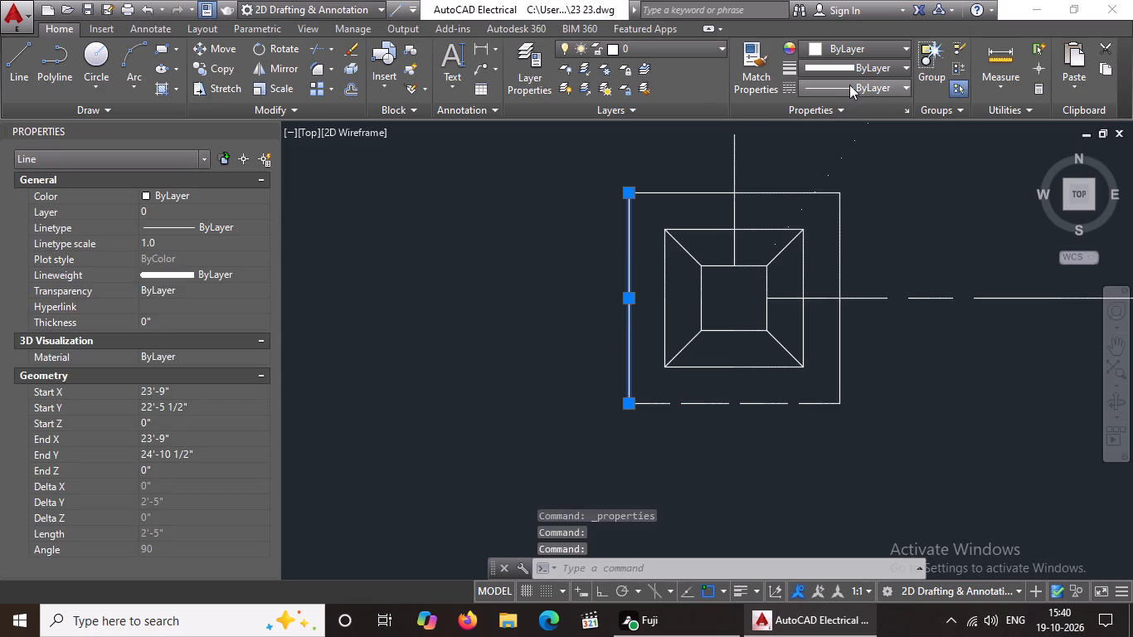
click(838, 152)
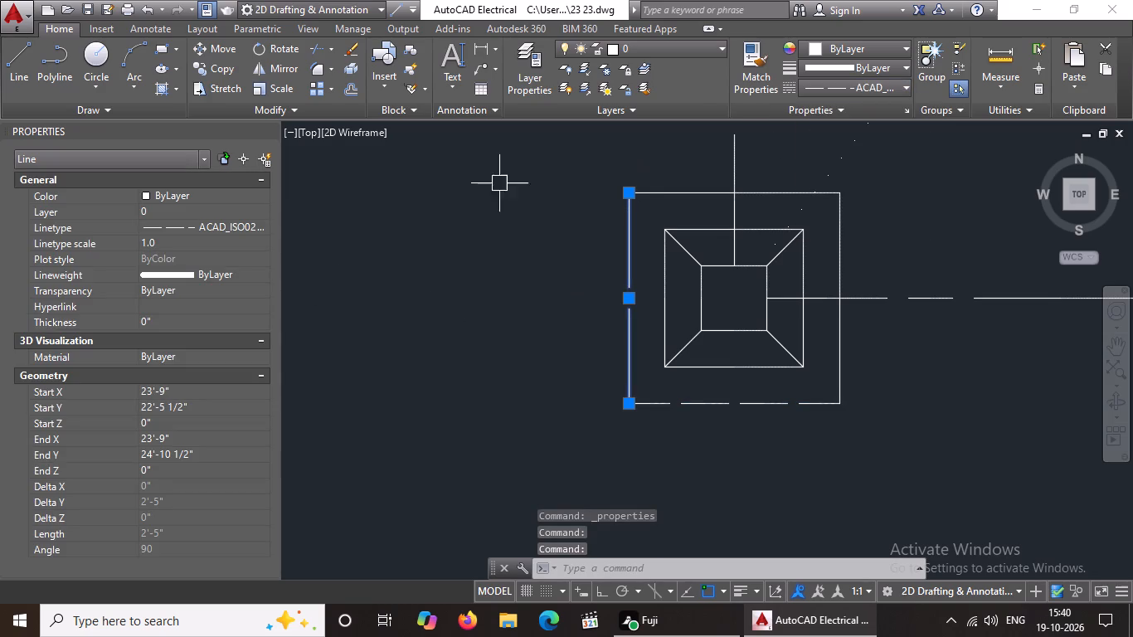
click(177, 238)
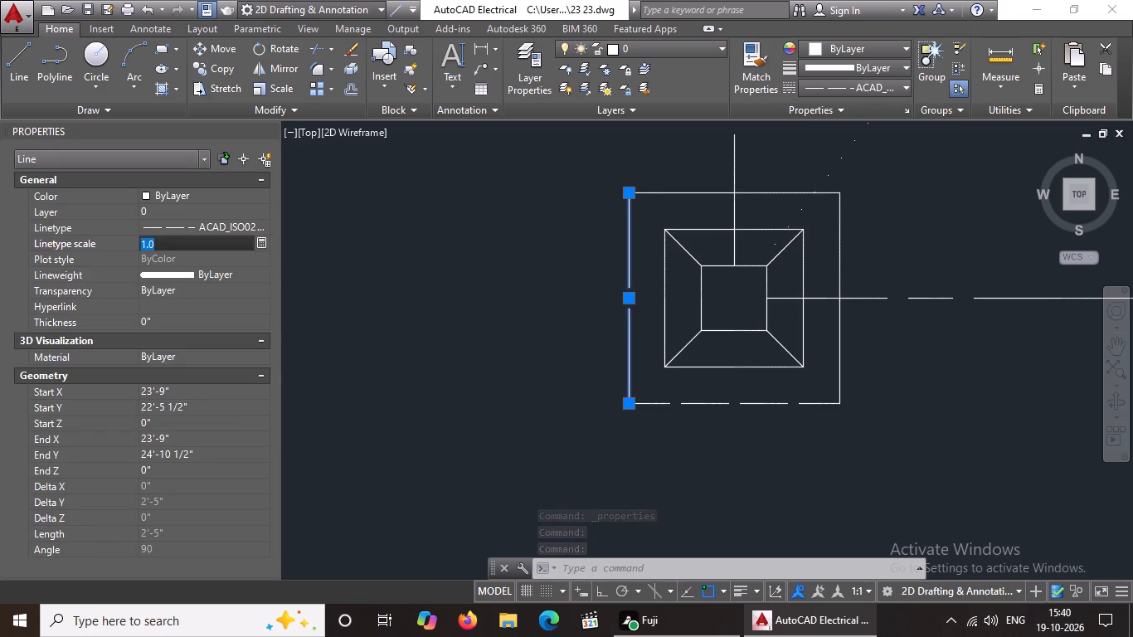
key(BackSpace)
key(BackSpace)
key(BackSpace)
key(BackSpace)
text(0.5)
key(Return)
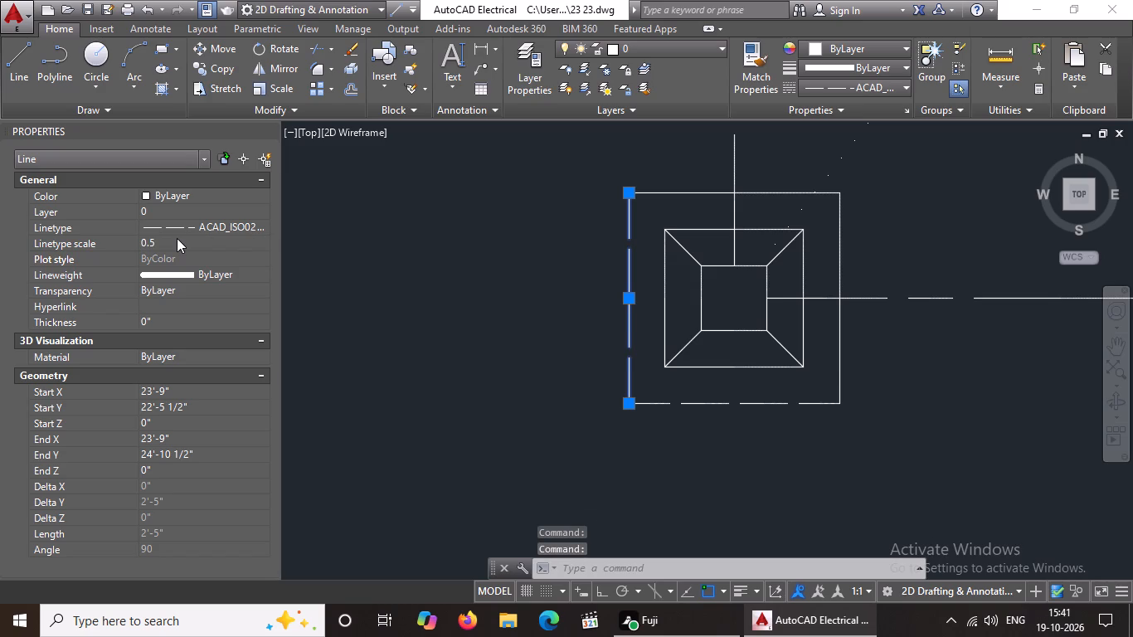
Change the outer footing square's north line to the ACAD_ISO02W100 linetype with a linetype scale of 0.5.
click(678, 192)
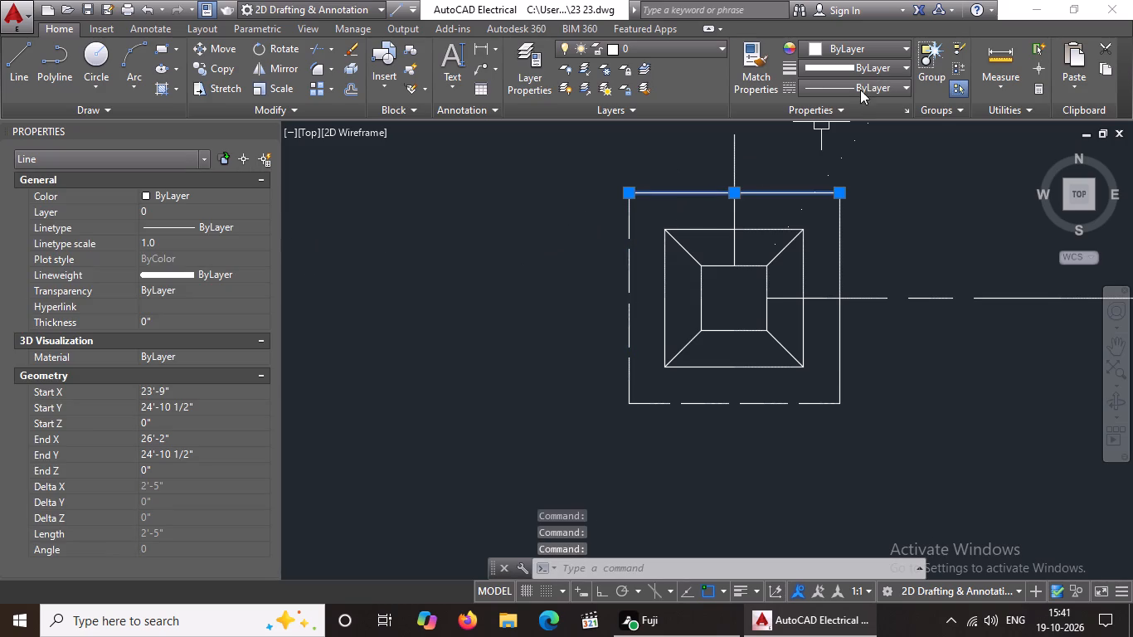
click(863, 84)
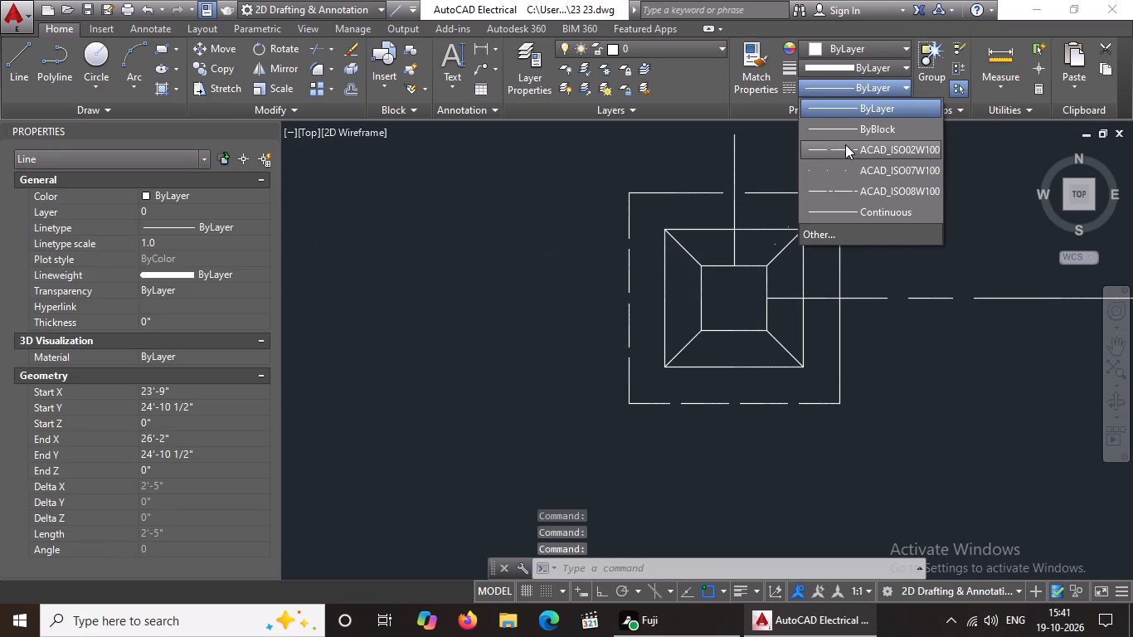
click(845, 144)
click(192, 244)
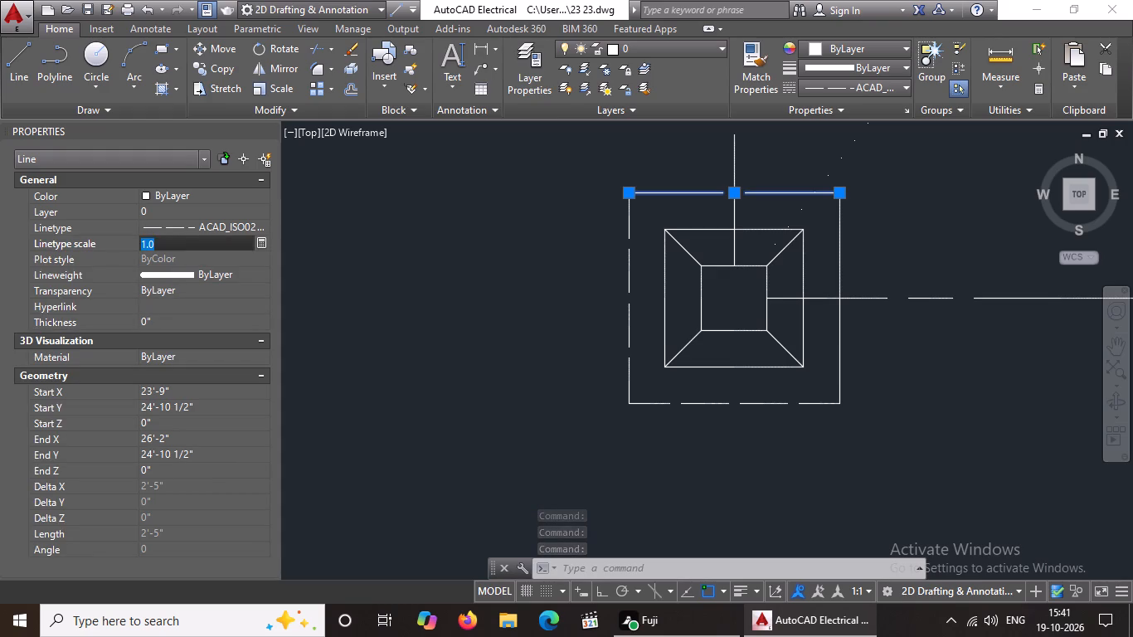
key(BackSpace)
key(BackSpace)
key(BackSpace)
text(0.5)
key(Return)
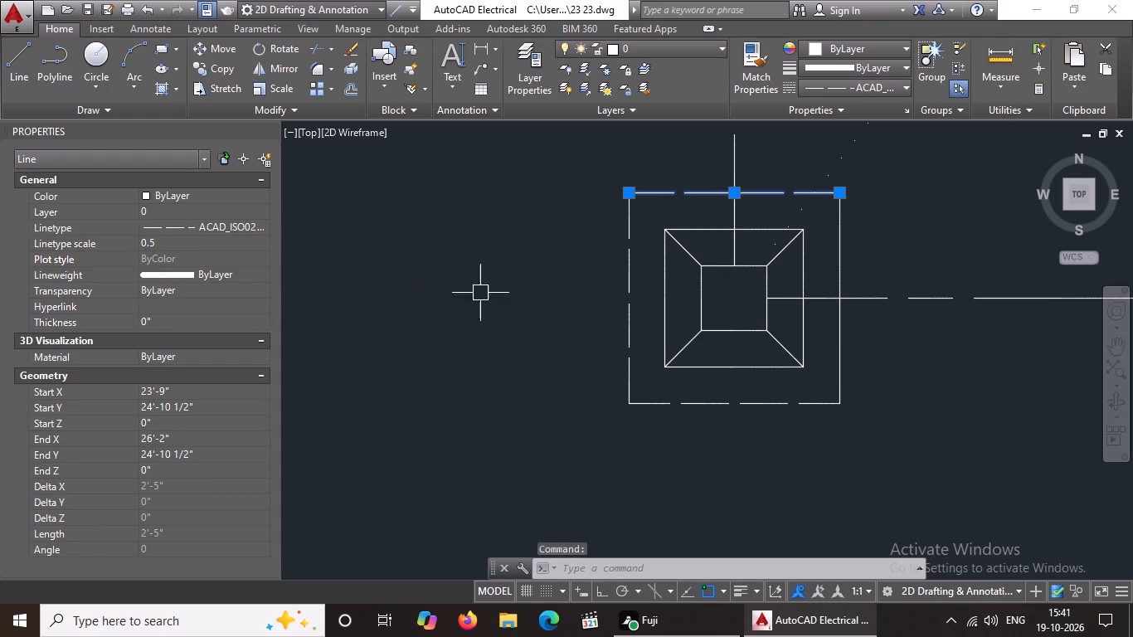
Change the outer footing square's east line to the ACAD_ISO02W100 linetype with a linetype scale of 0.5, and clear the selection.
click(836, 348)
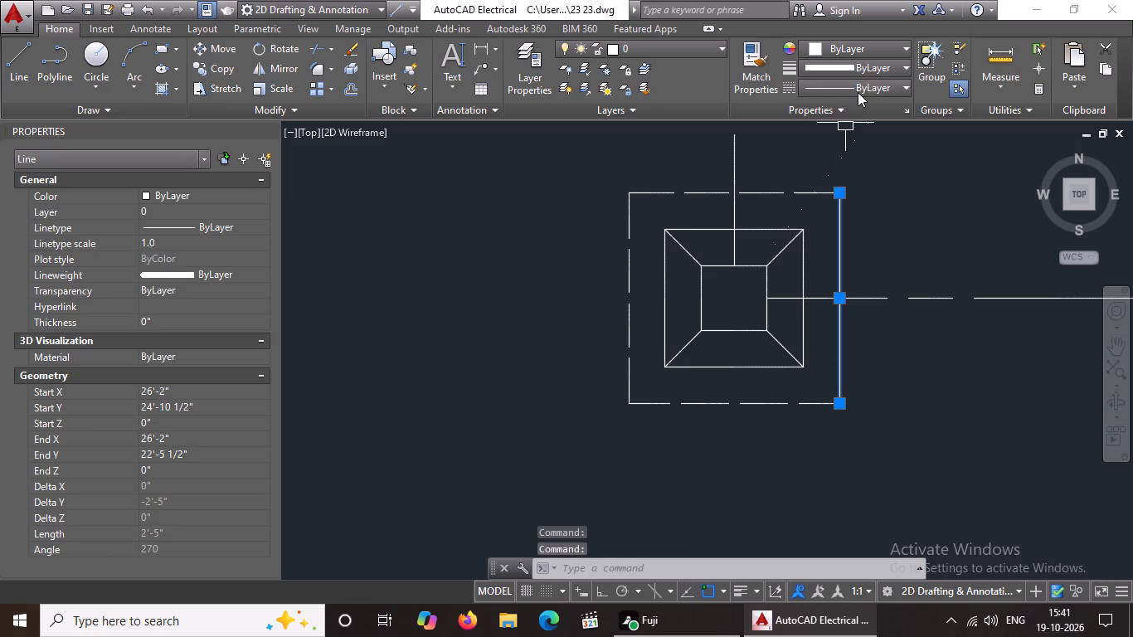
click(859, 80)
click(844, 149)
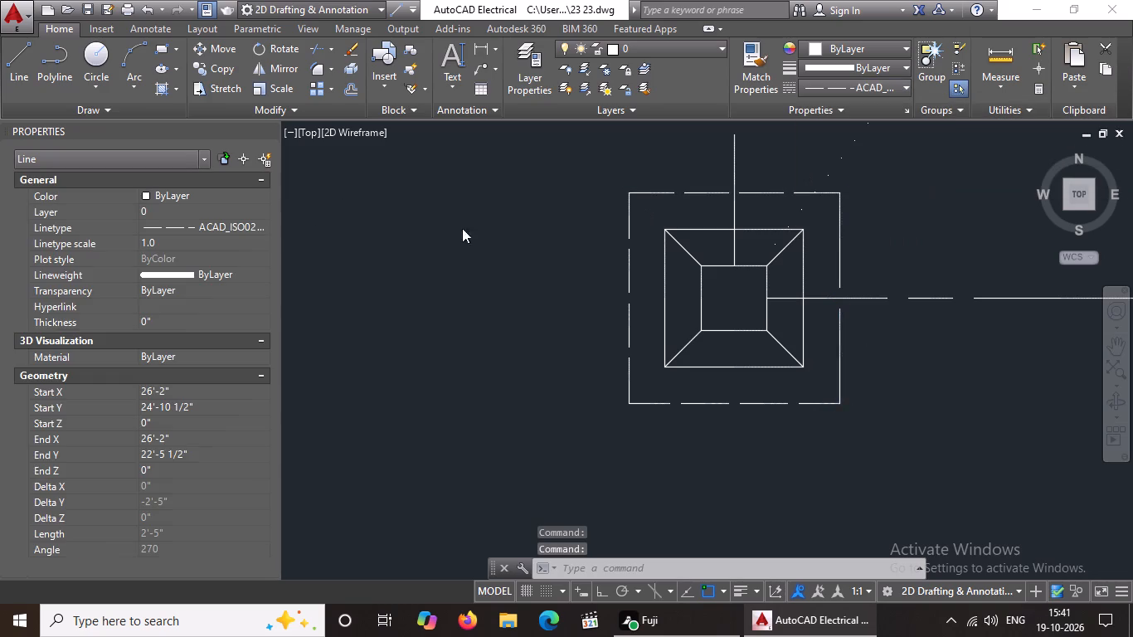
click(174, 244)
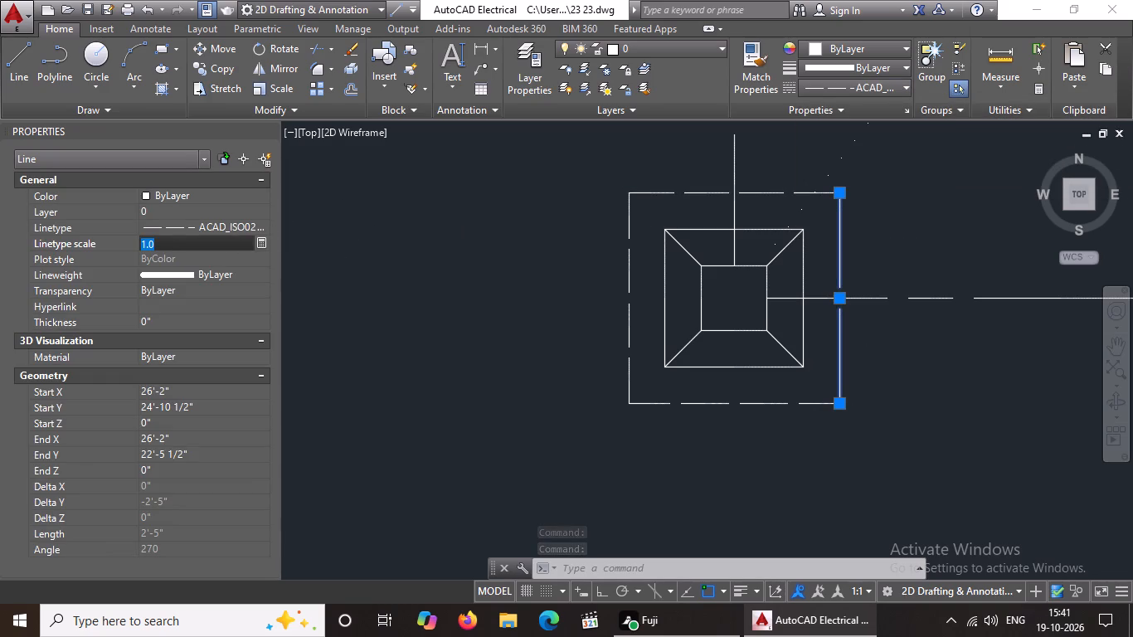
key(BackSpace)
key(BackSpace)
key(BackSpace)
key(BackSpace)
text(0.5)
key(Return)
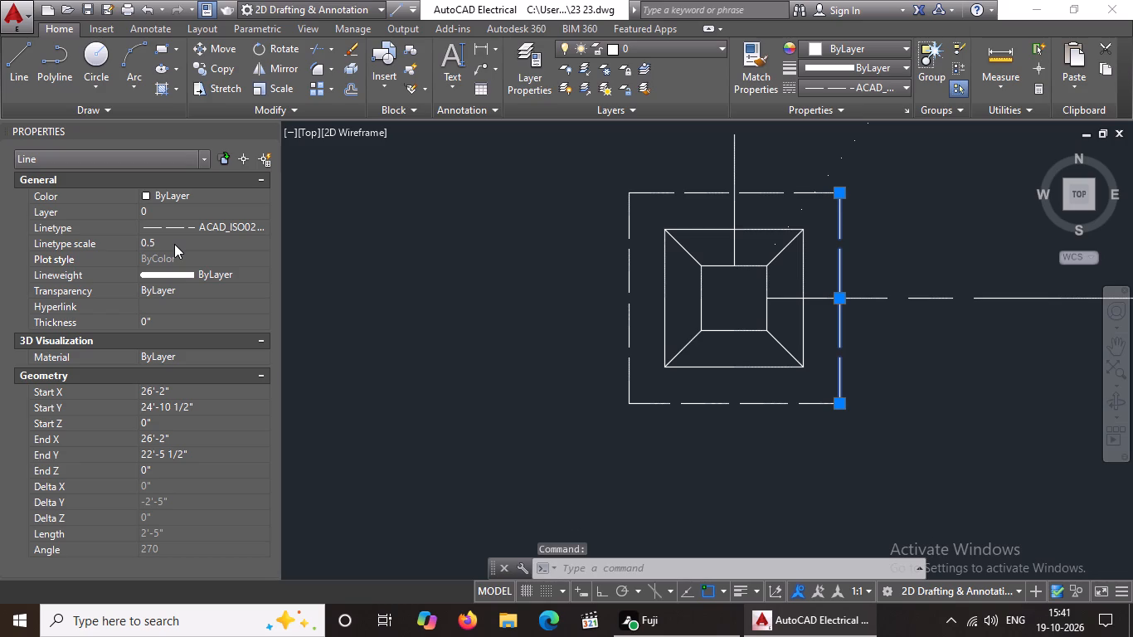
key(Escape)
click(534, 343)
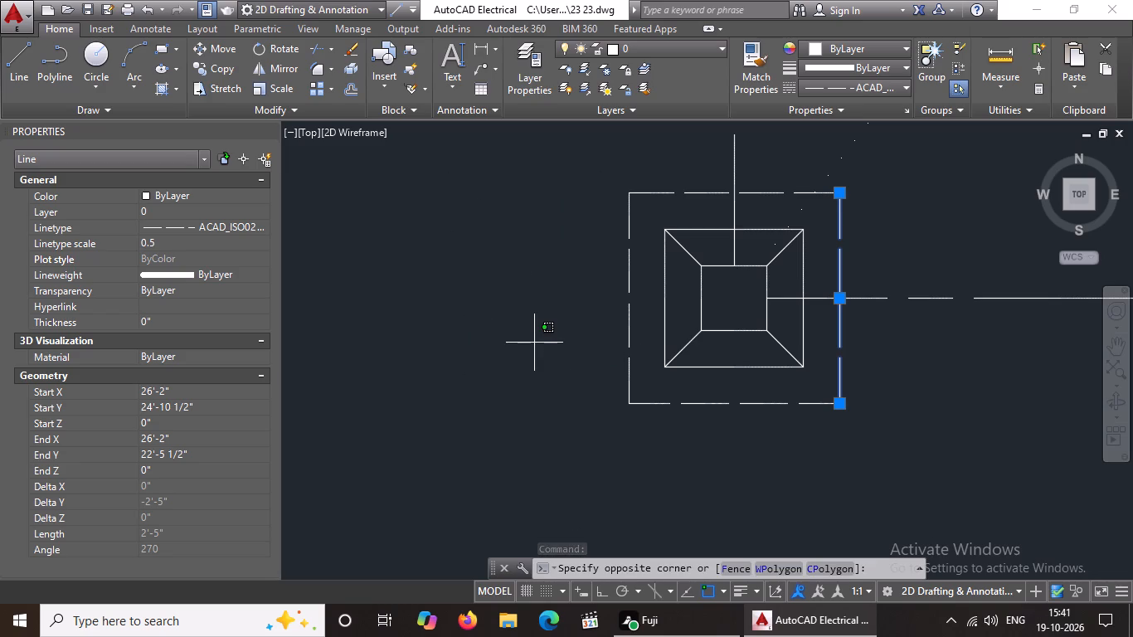
click(544, 337)
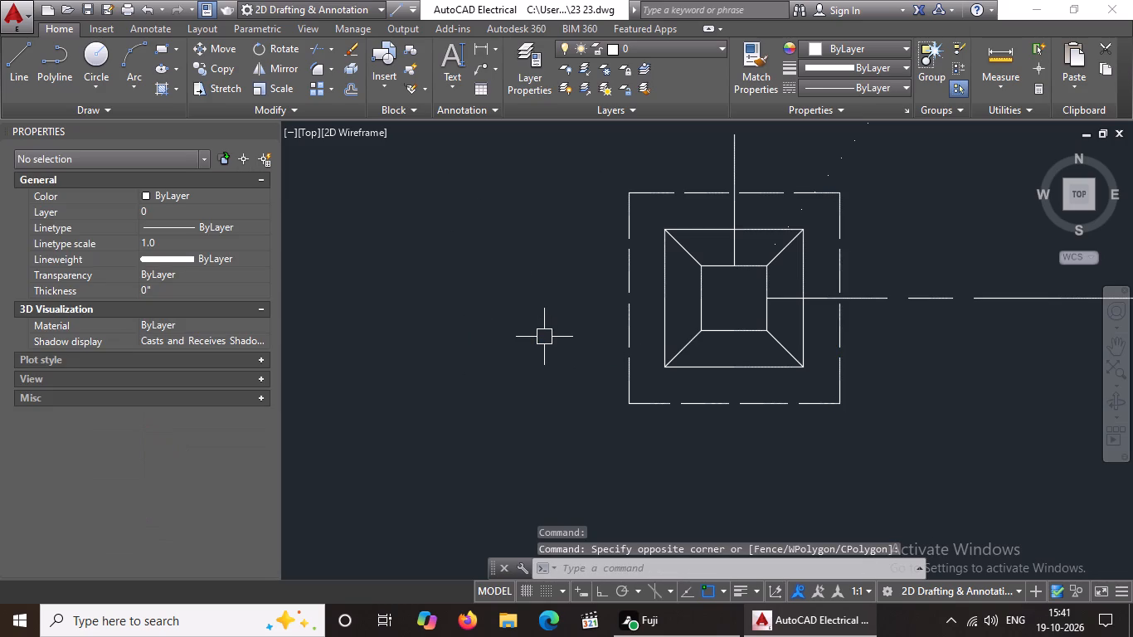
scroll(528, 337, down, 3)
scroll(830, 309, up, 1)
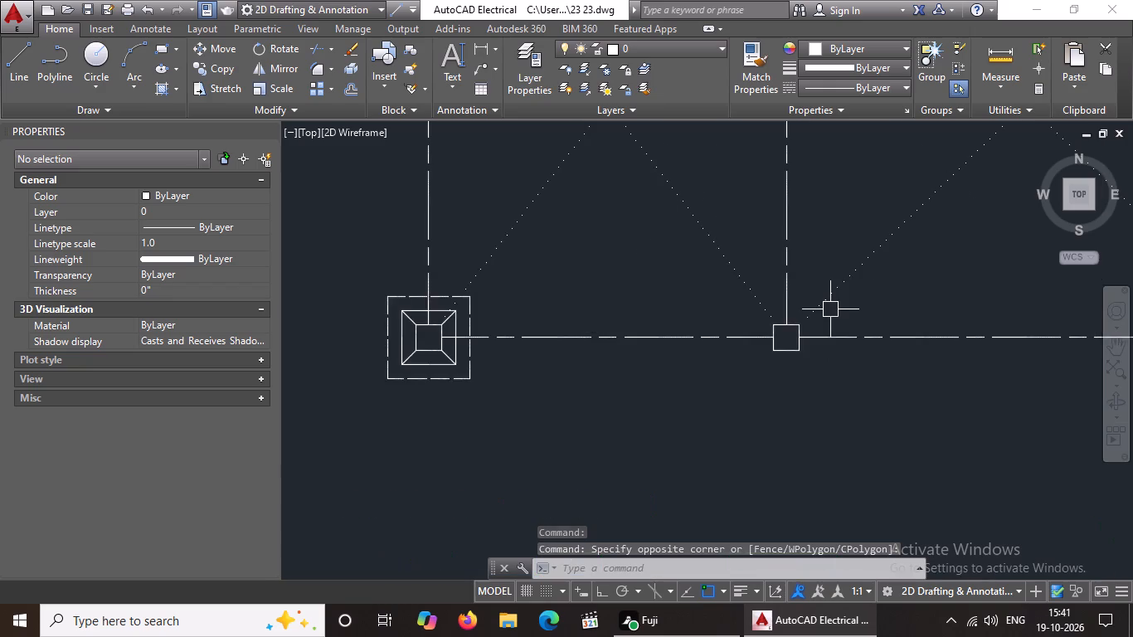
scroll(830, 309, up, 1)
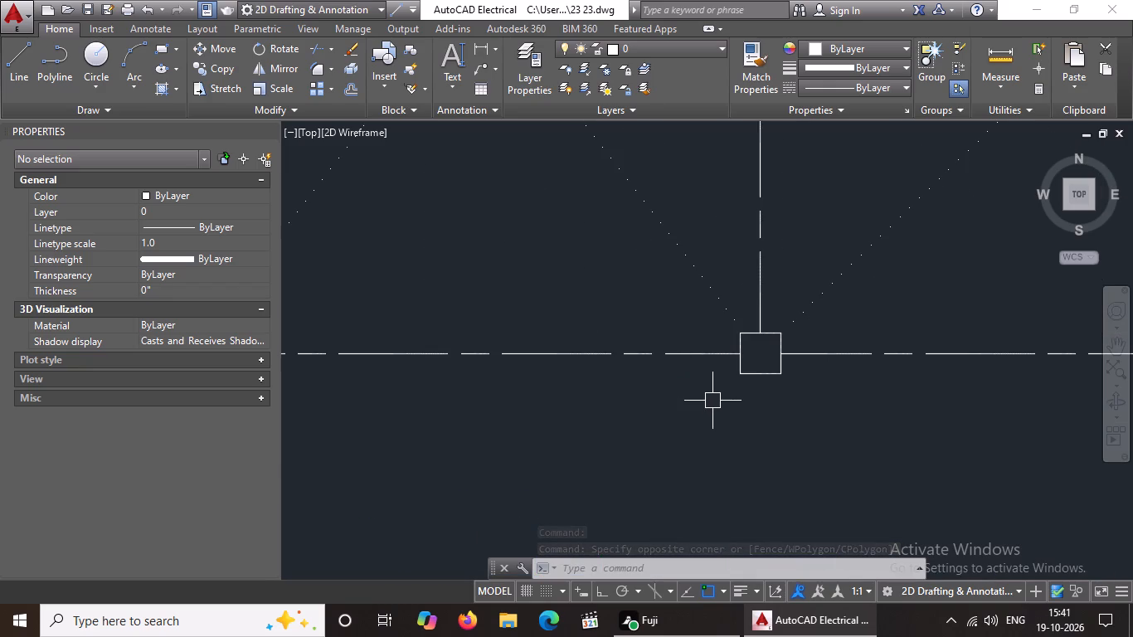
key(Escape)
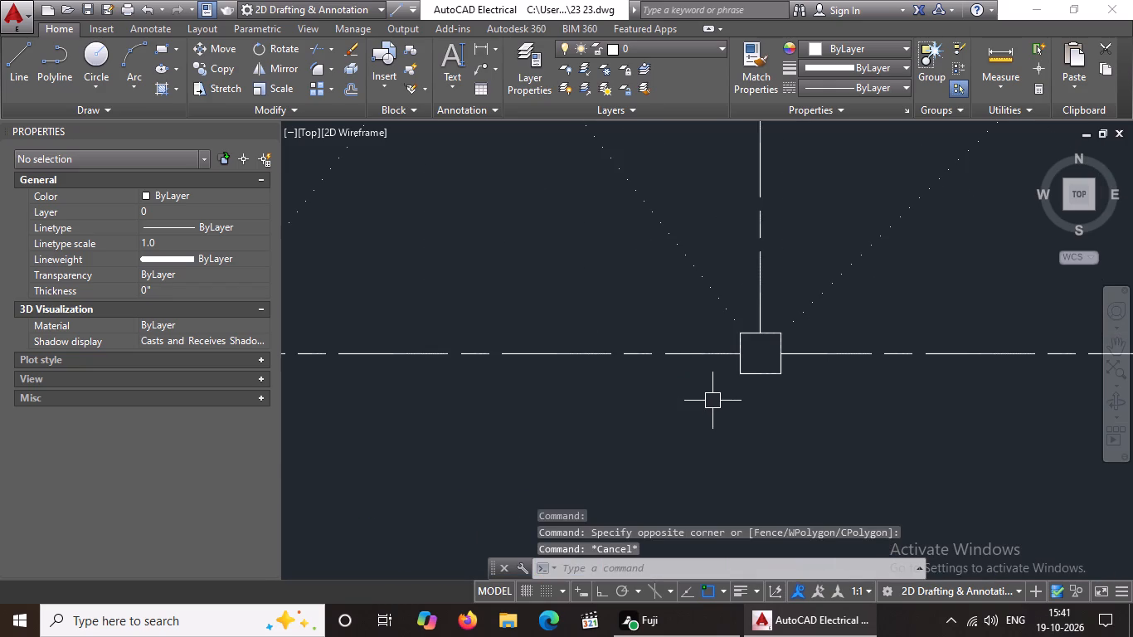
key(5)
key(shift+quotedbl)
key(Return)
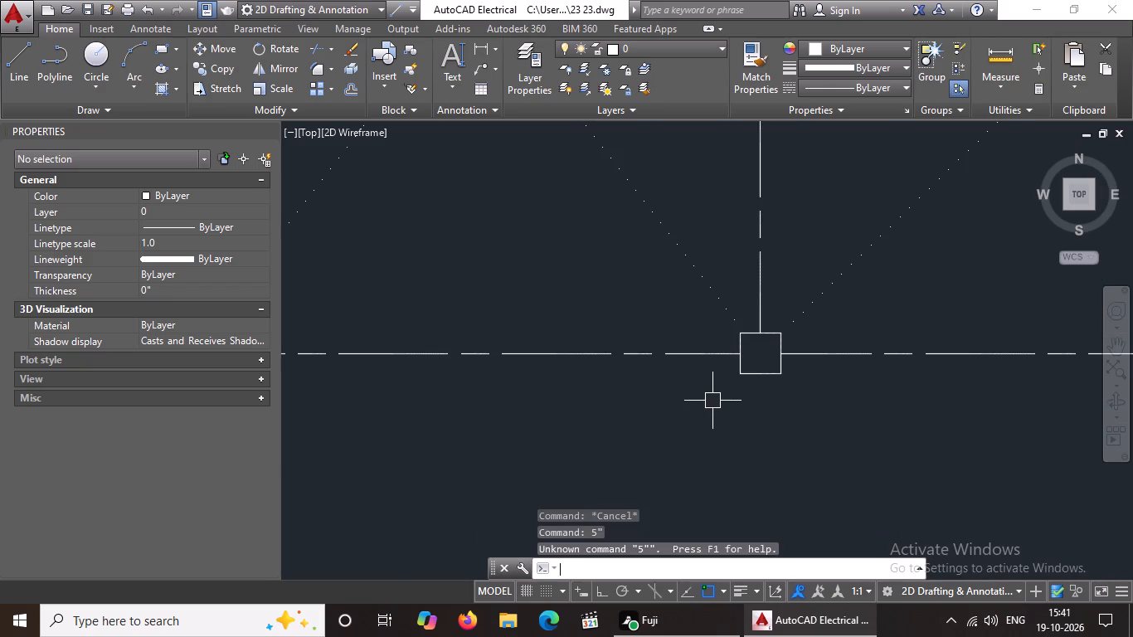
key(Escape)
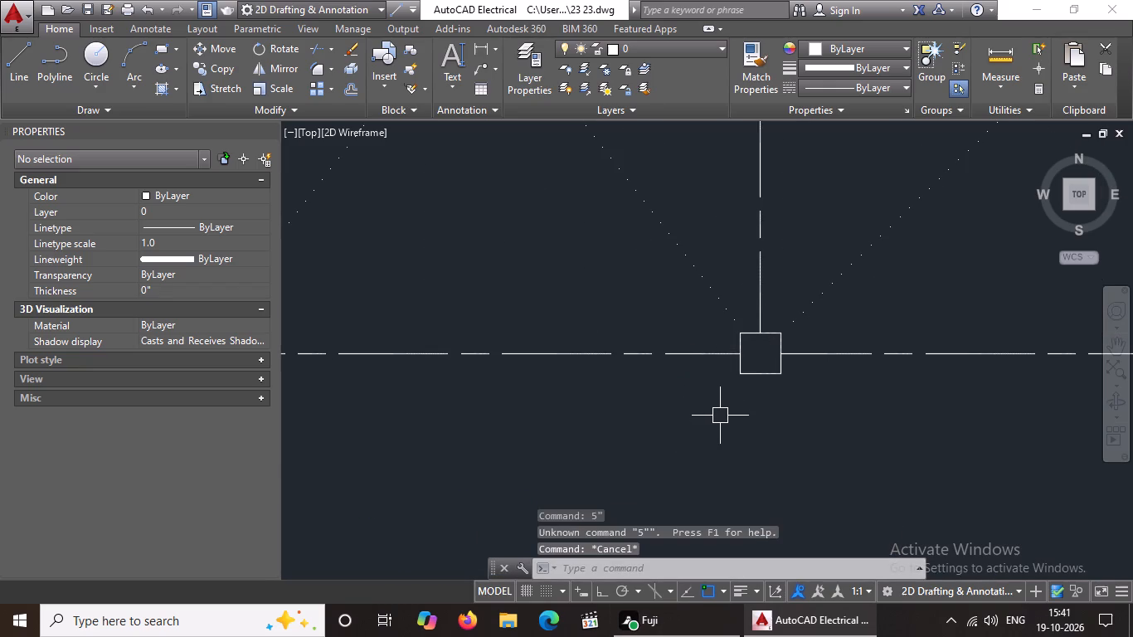
Offset the south edge of the next column east on the southern centreline outward twice at 5" spacing.
key(o)
key(Return)
key(5)
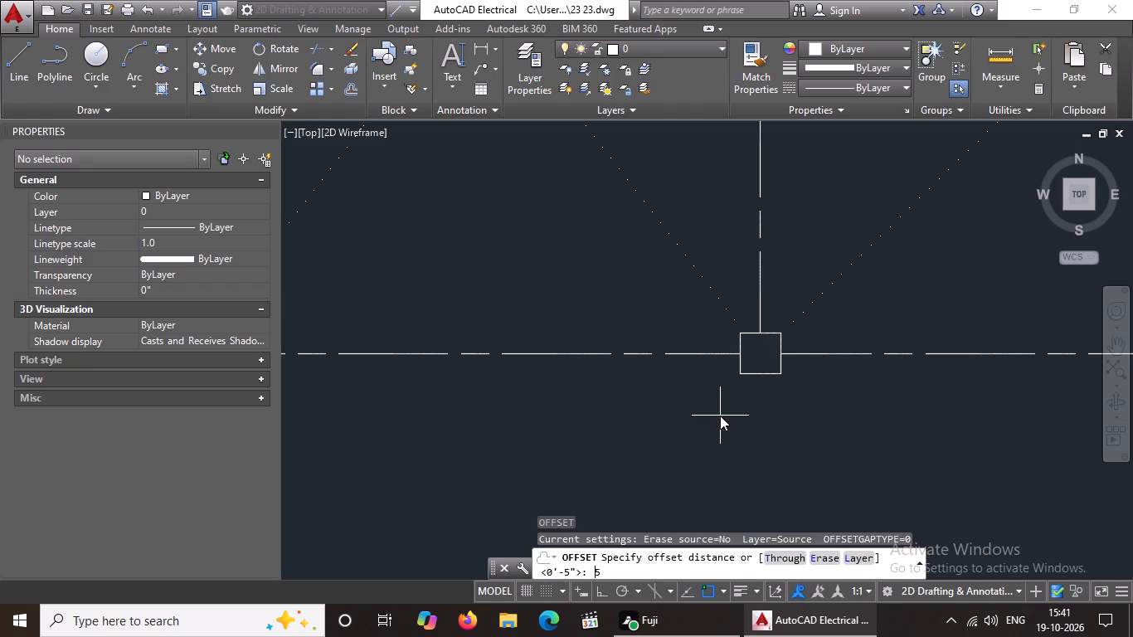
key(shift+quotedbl)
key(Return)
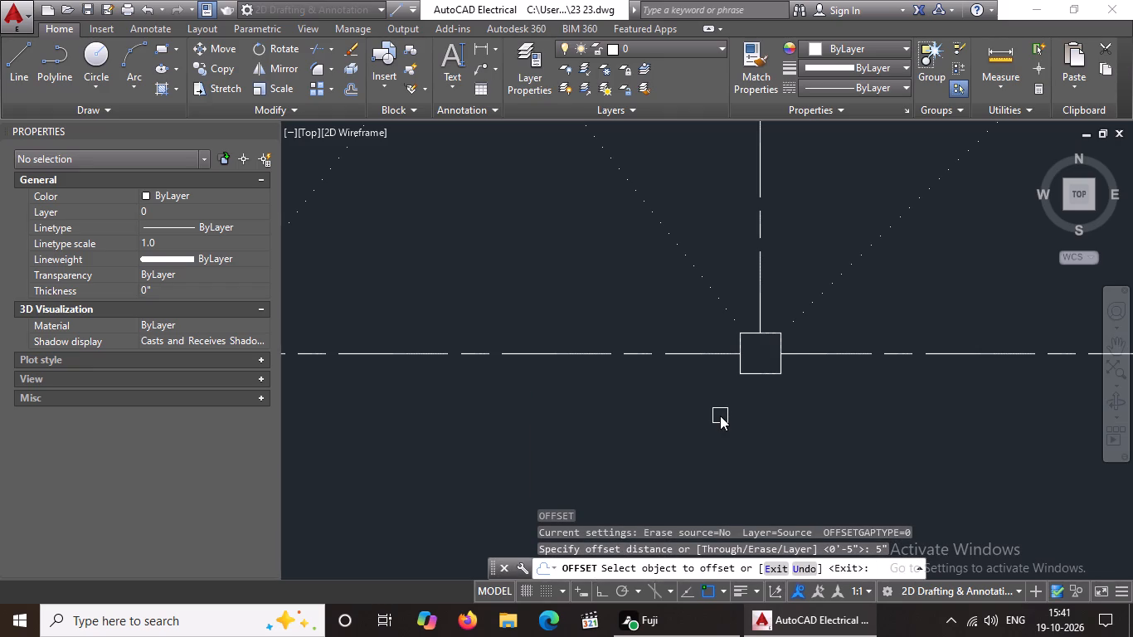
click(749, 372)
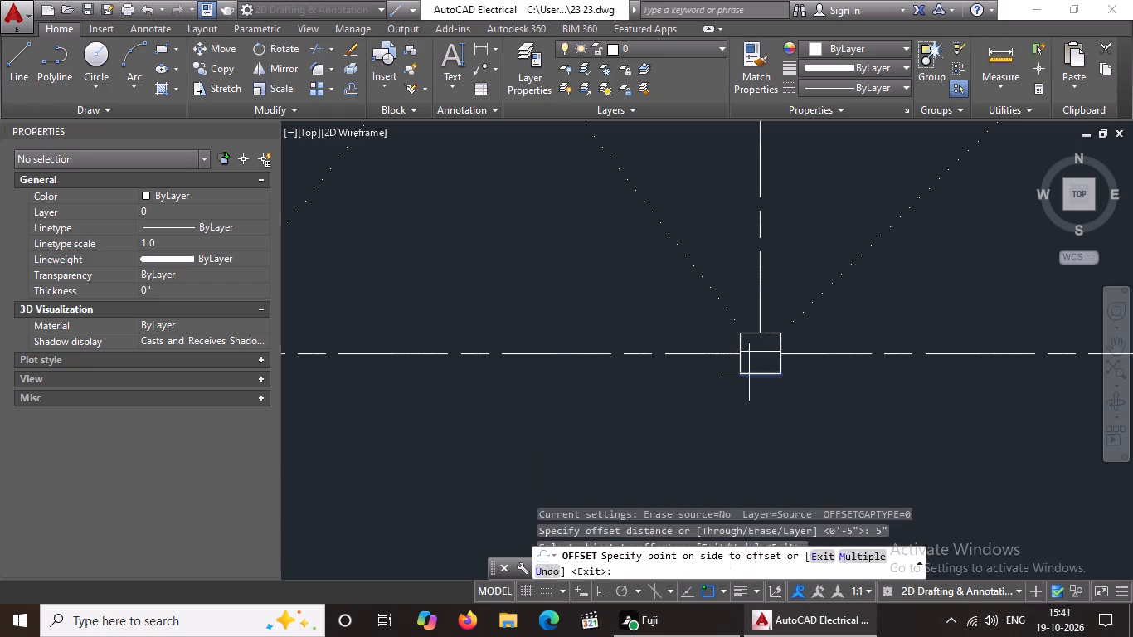
click(776, 458)
drag(766, 399, 764, 408)
click(757, 455)
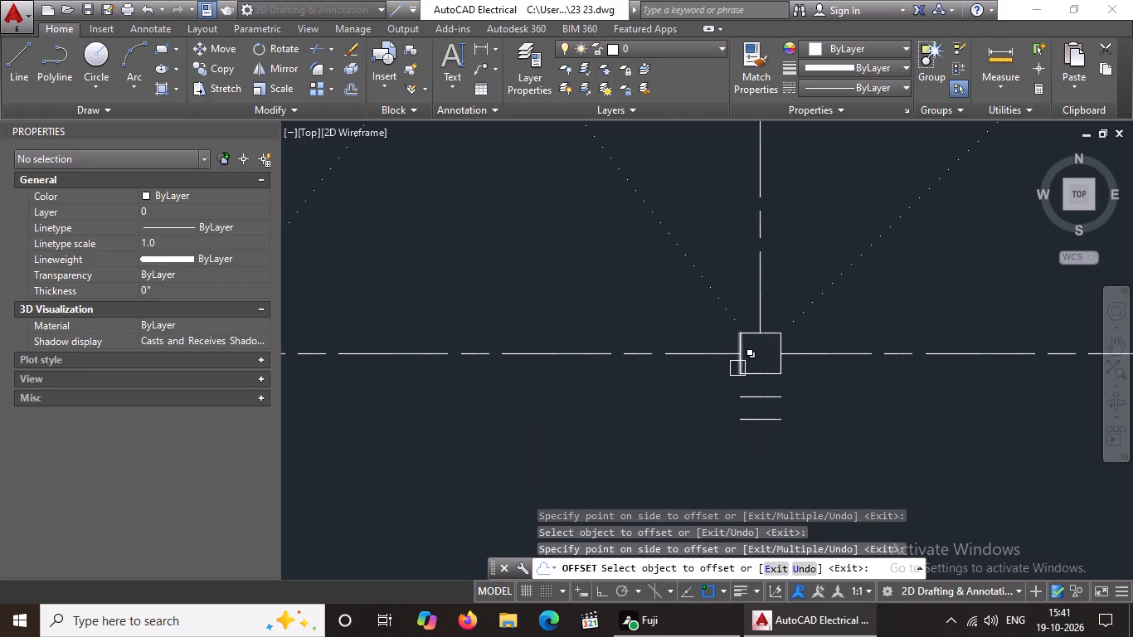
Offset the same column's west edge outward twice at 5" spacing.
click(737, 368)
click(732, 365)
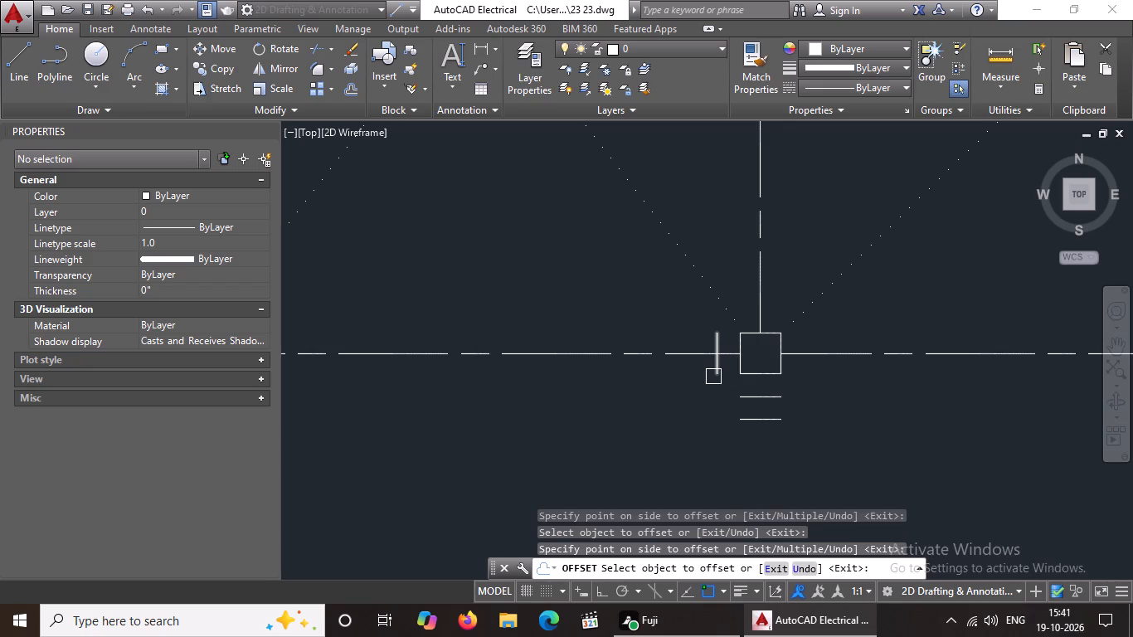
drag(720, 368, 687, 376)
drag(562, 384, 591, 376)
Offset the same column's north edge outward twice at 5" spacing.
scroll(744, 336, up, 2)
drag(808, 328, 808, 313)
click(808, 266)
click(807, 269)
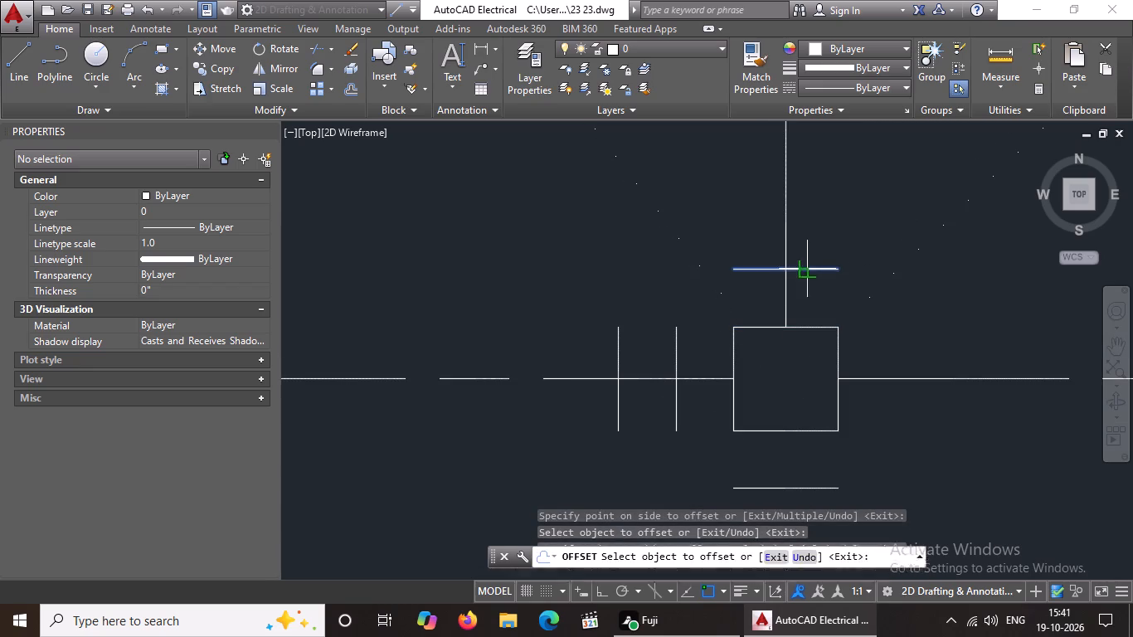
click(814, 220)
Offset the same column's east edge outward twice at 5" spacing and end the Offset command.
click(839, 343)
click(860, 338)
click(898, 352)
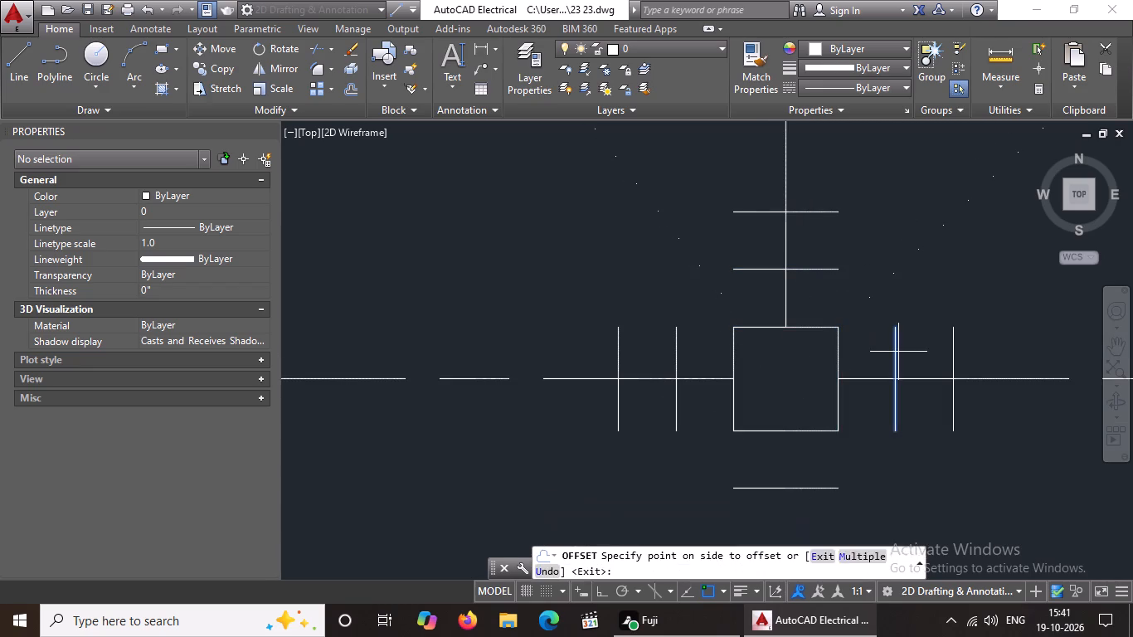
click(931, 341)
scroll(939, 332, down, 2)
key(Escape)
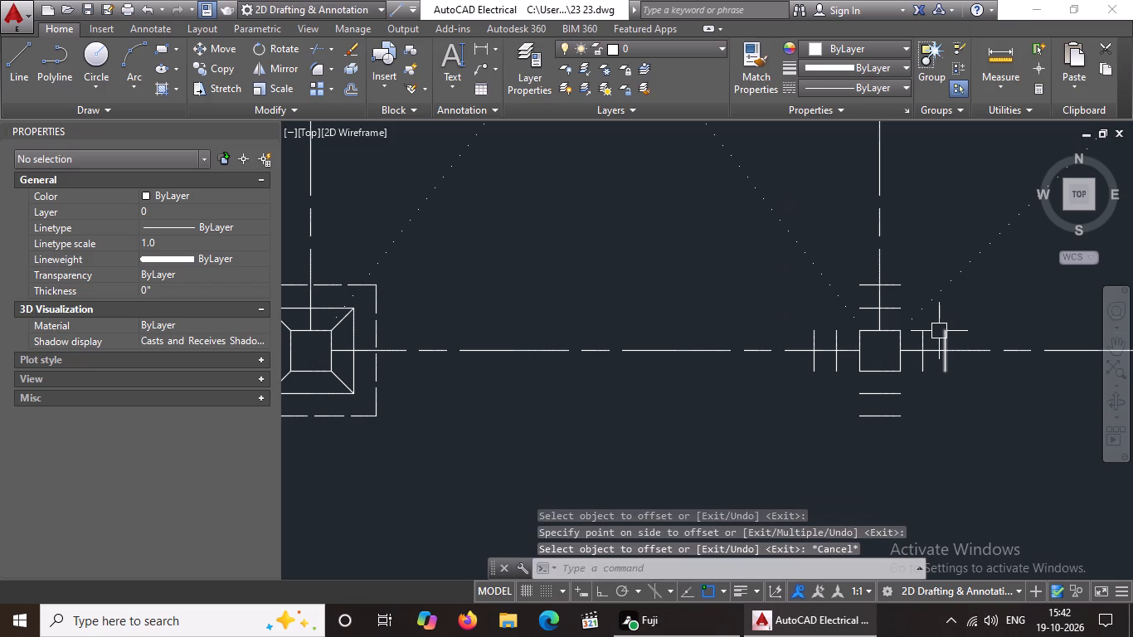
Fillet the southwest and southeast corners of both the inner and outer offset outlines with radius 0 in multiple mode.
text(F M)
key(space)
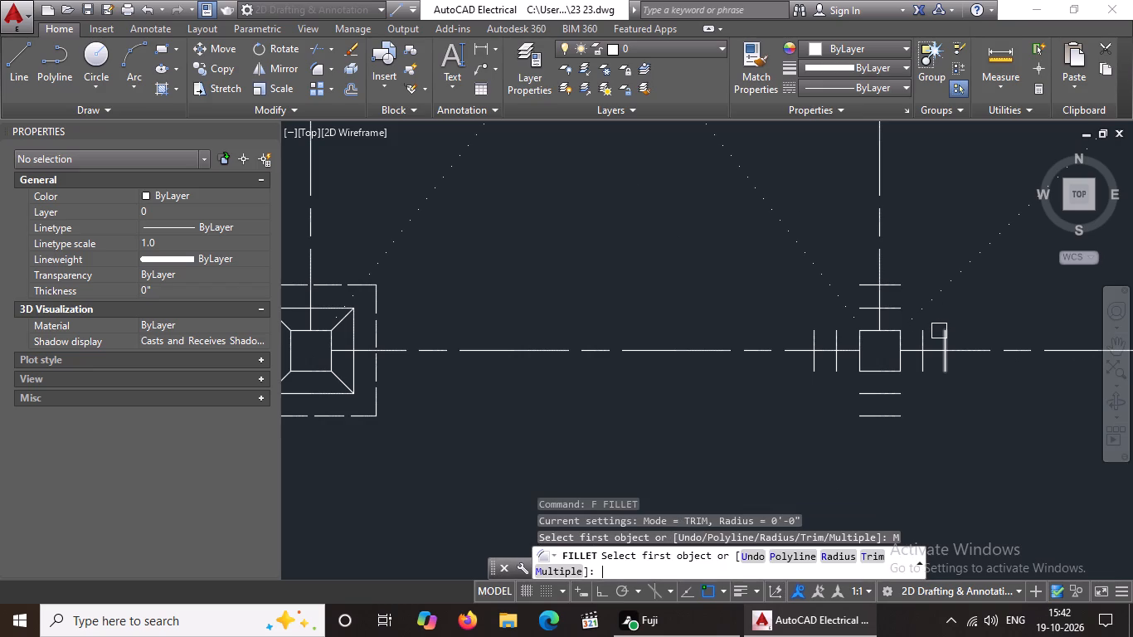
text(R 0)
key(space)
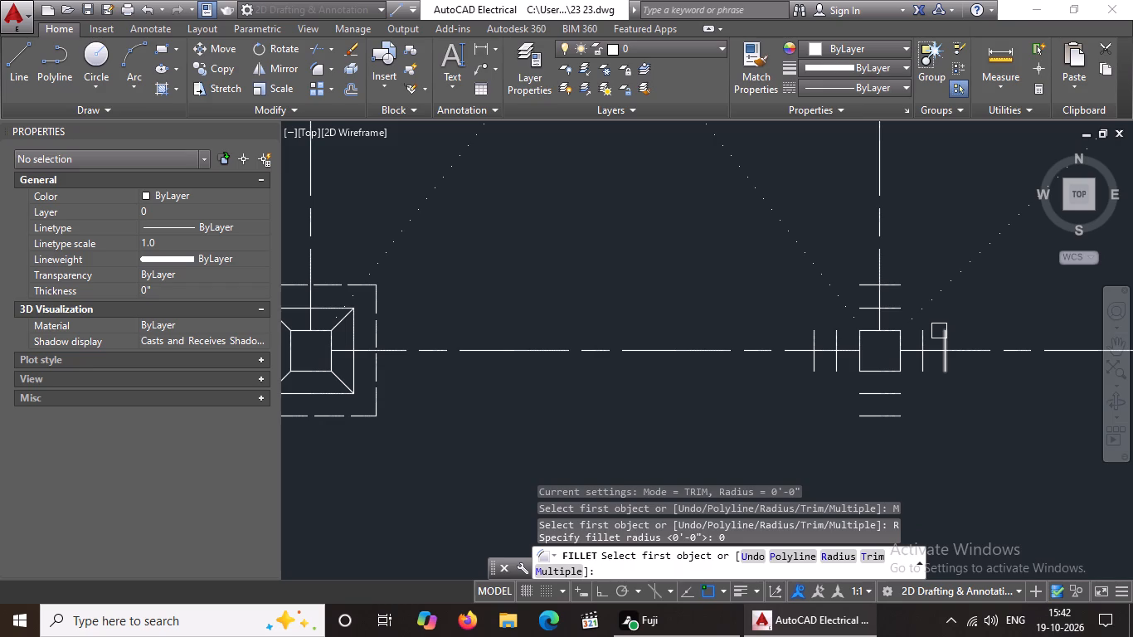
click(837, 367)
click(891, 396)
click(811, 364)
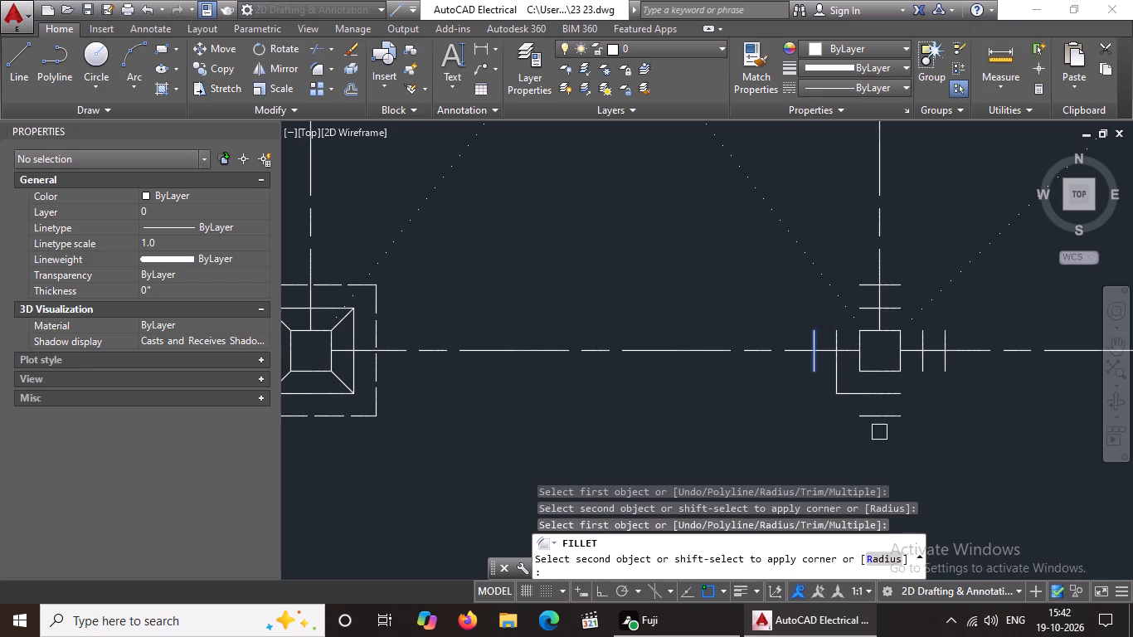
click(878, 418)
click(922, 363)
drag(888, 396, 907, 389)
click(950, 367)
click(898, 413)
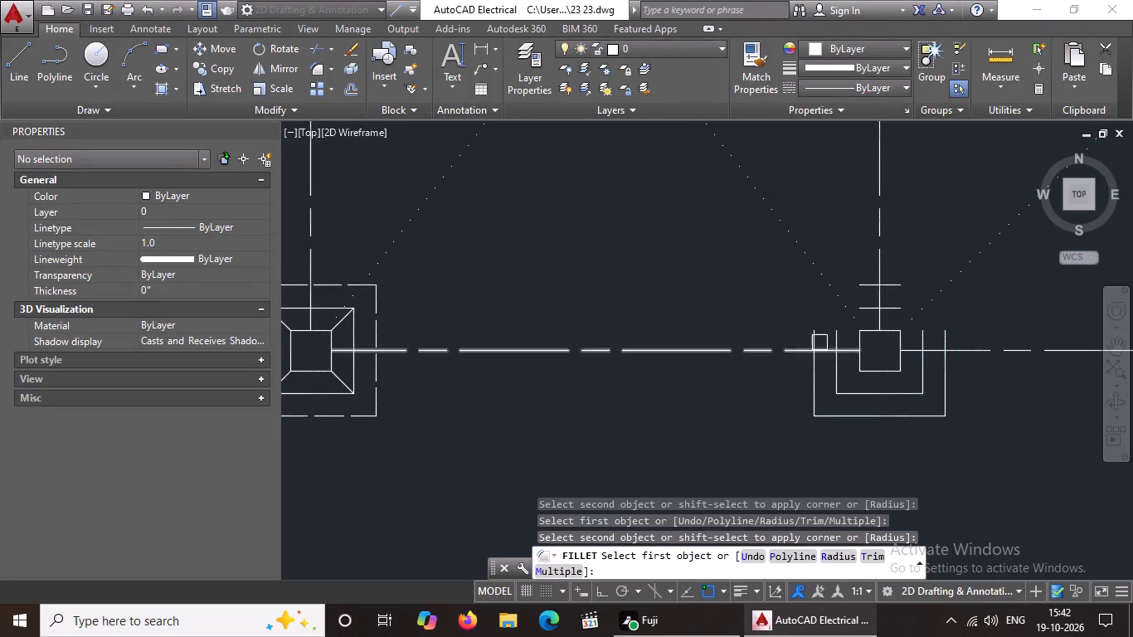
Fillet the northwest and northeast corners of both offset outlines with radius 0 to close the two squares.
click(815, 338)
click(869, 282)
click(901, 284)
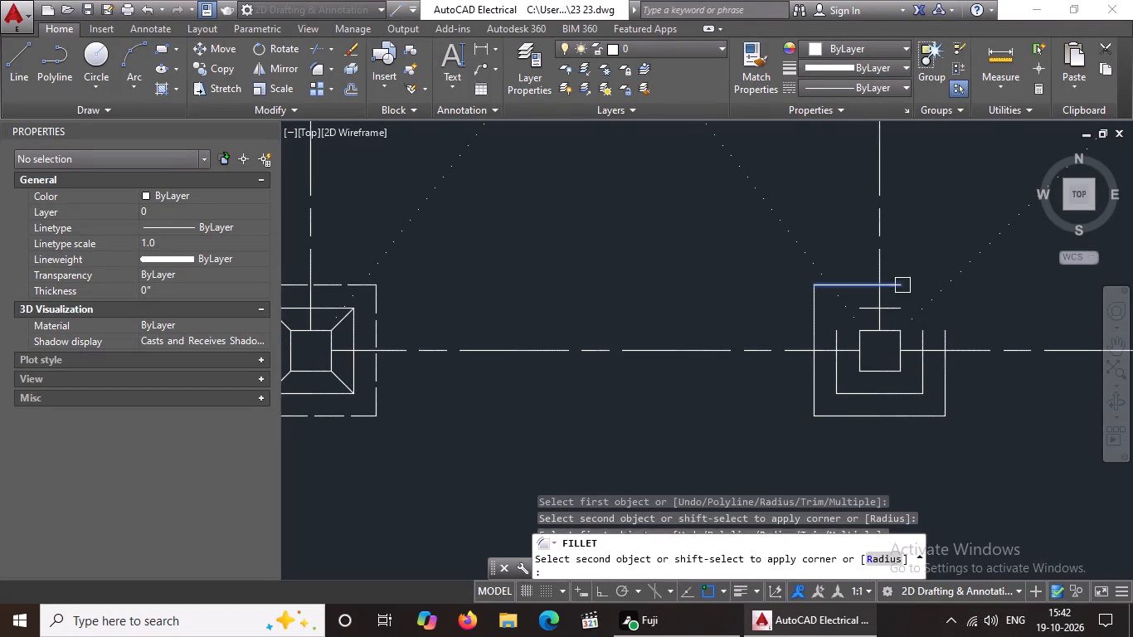
click(949, 343)
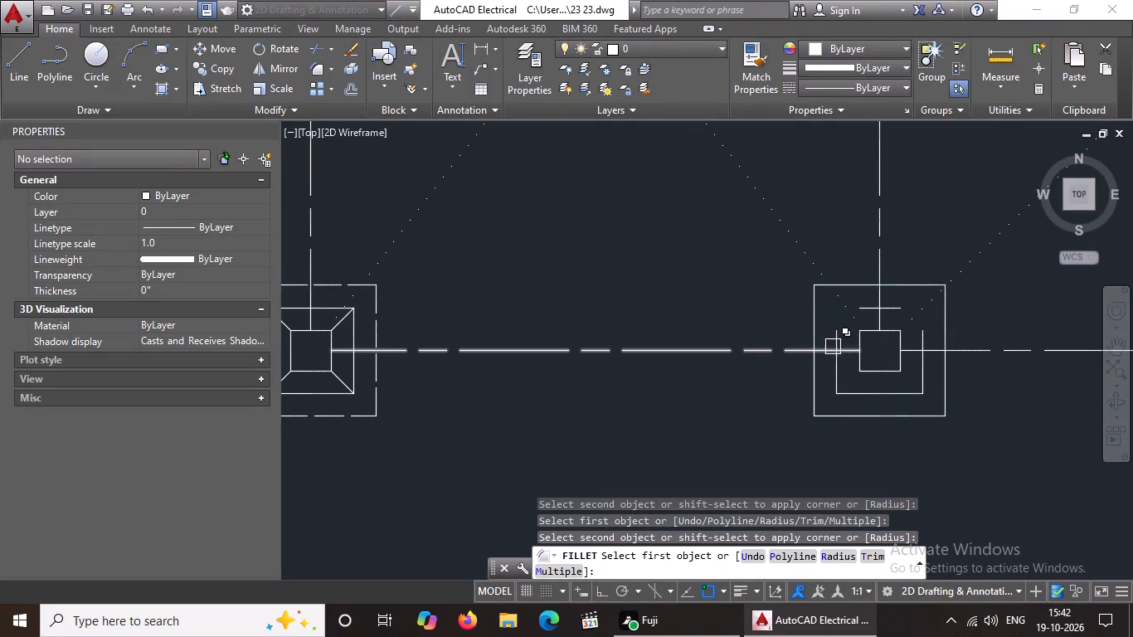
click(834, 338)
click(868, 303)
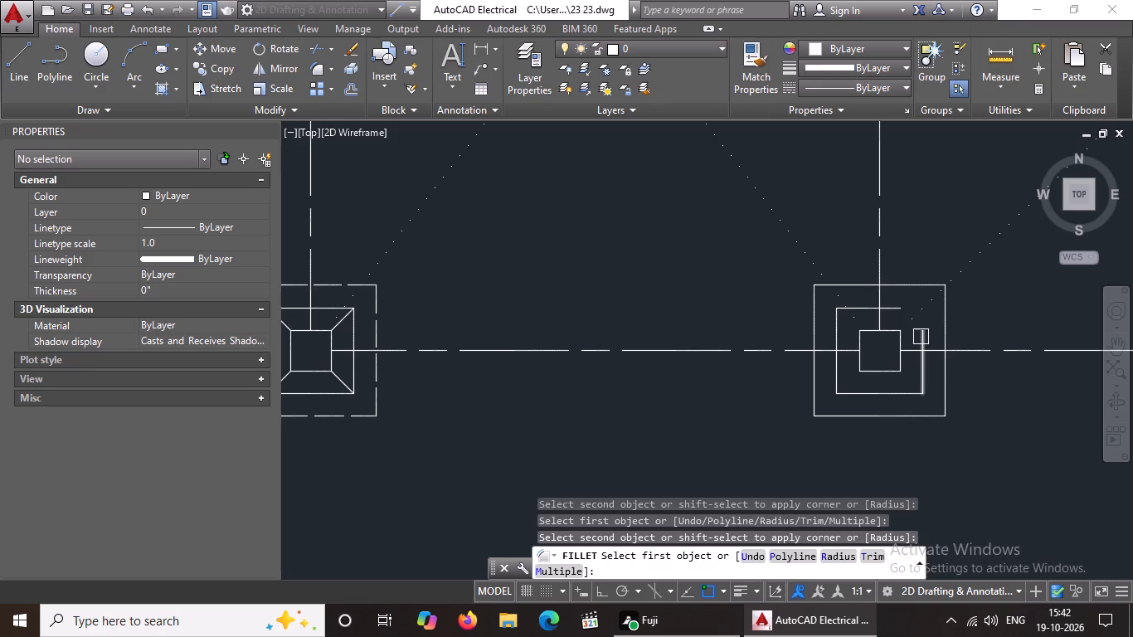
click(921, 337)
click(902, 307)
key(Escape)
Draw a diagonal line from the inner footing square's southwest corner to the column's southwest corner.
text(LK)
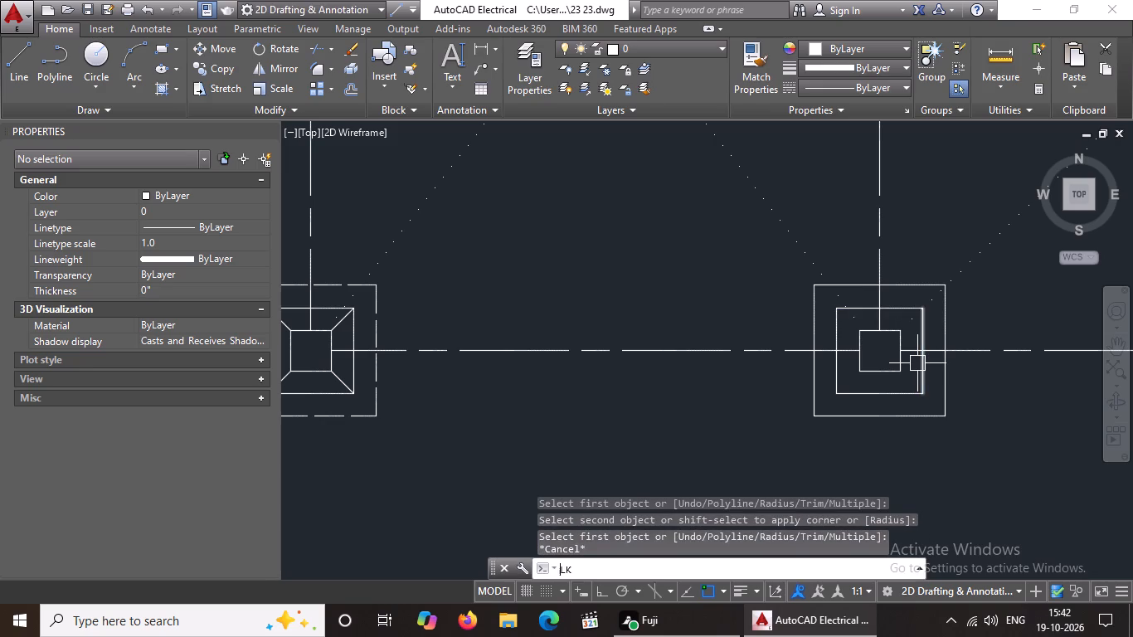
key(BackSpace)
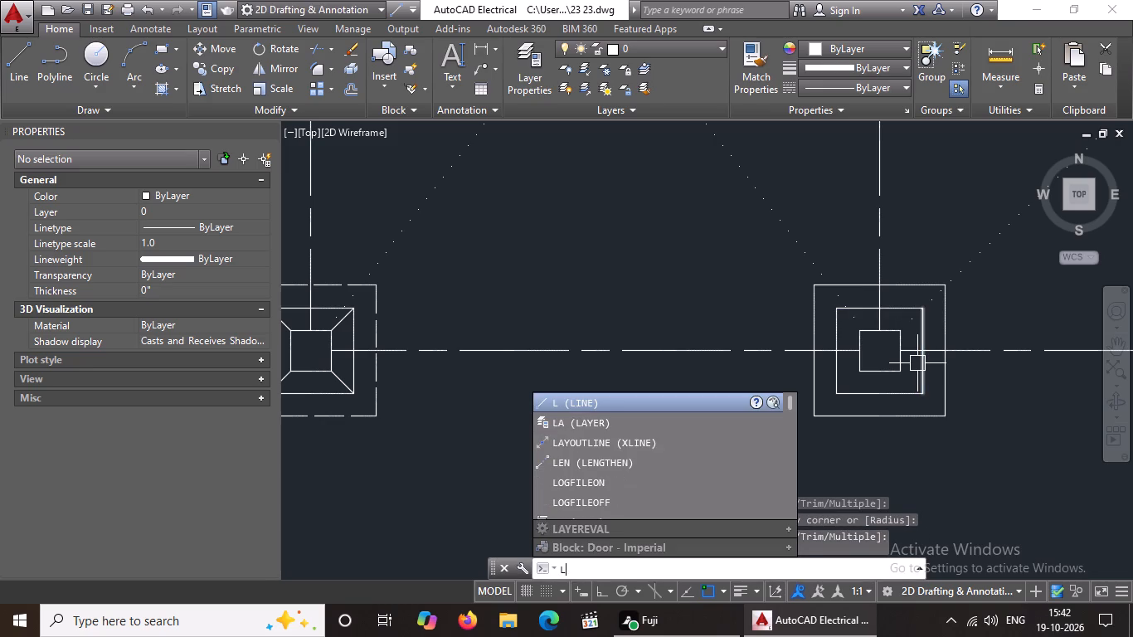
key(Return)
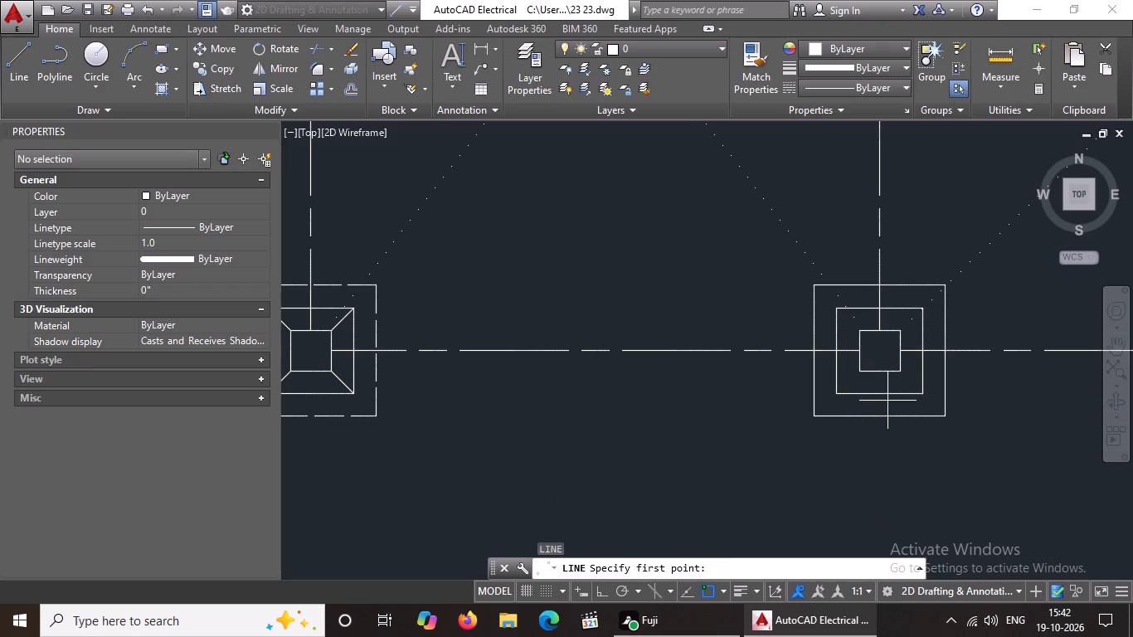
scroll(886, 400, up, 2)
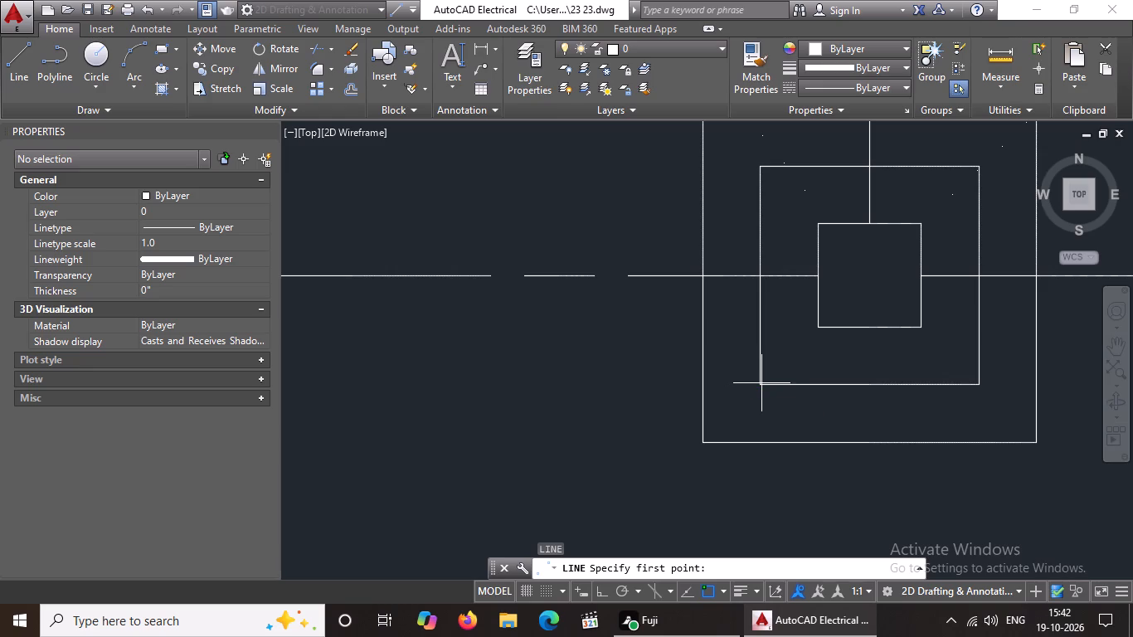
click(761, 383)
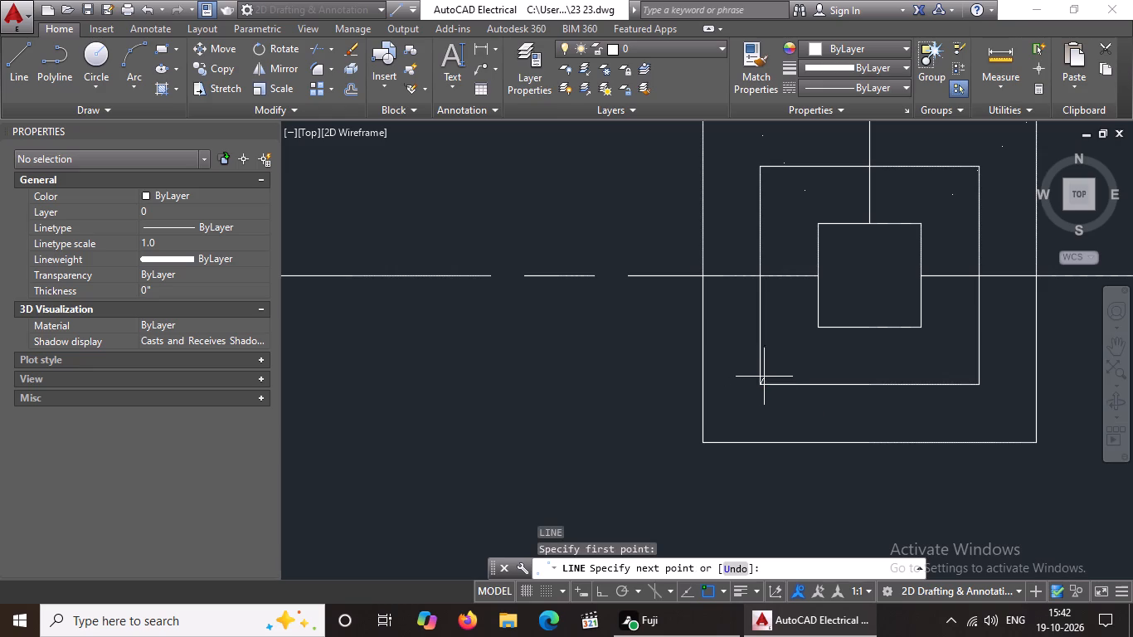
scroll(819, 325, up, 2)
click(808, 332)
scroll(834, 371, down, 1)
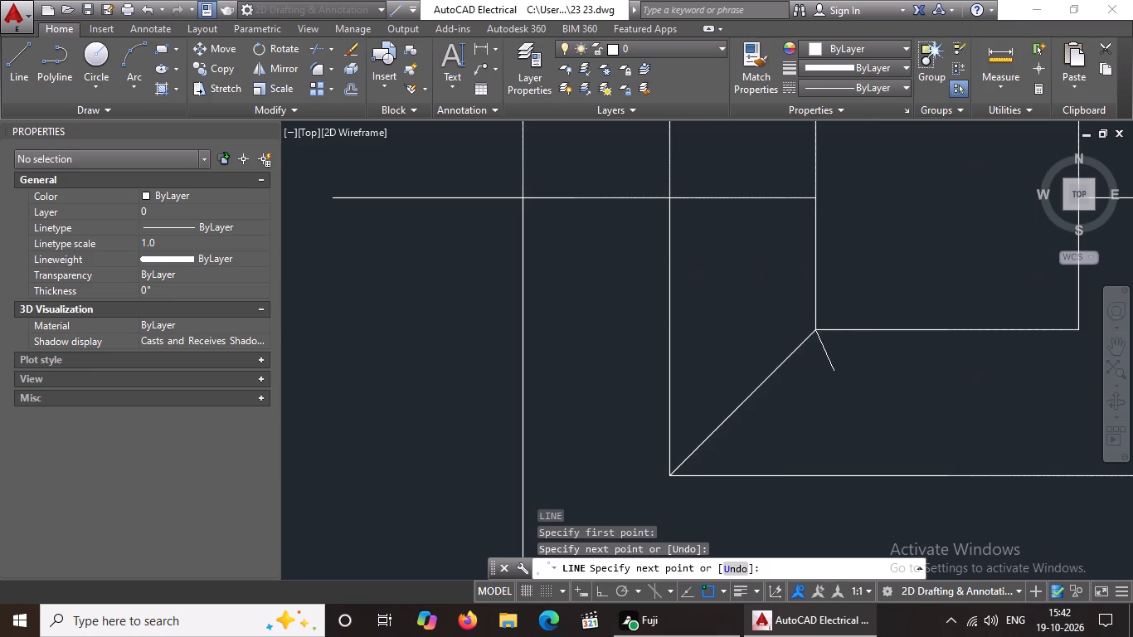
scroll(834, 371, down, 2)
key(Escape)
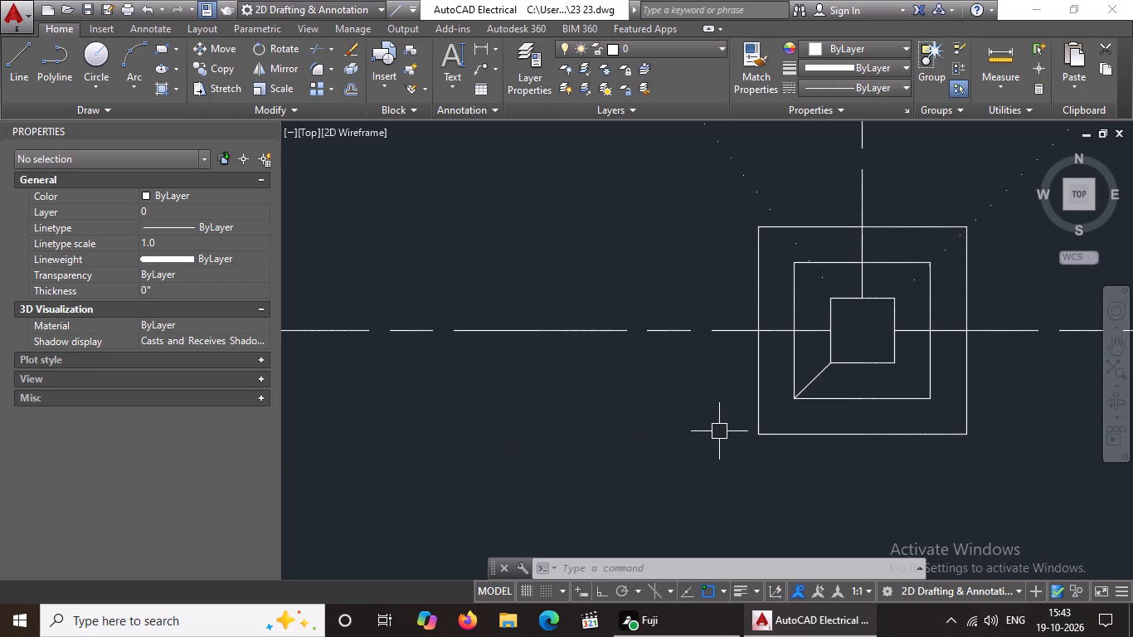
Draw a diagonal line from the column's southeast corner to the inner footing square's southeast corner.
key(l)
key(Return)
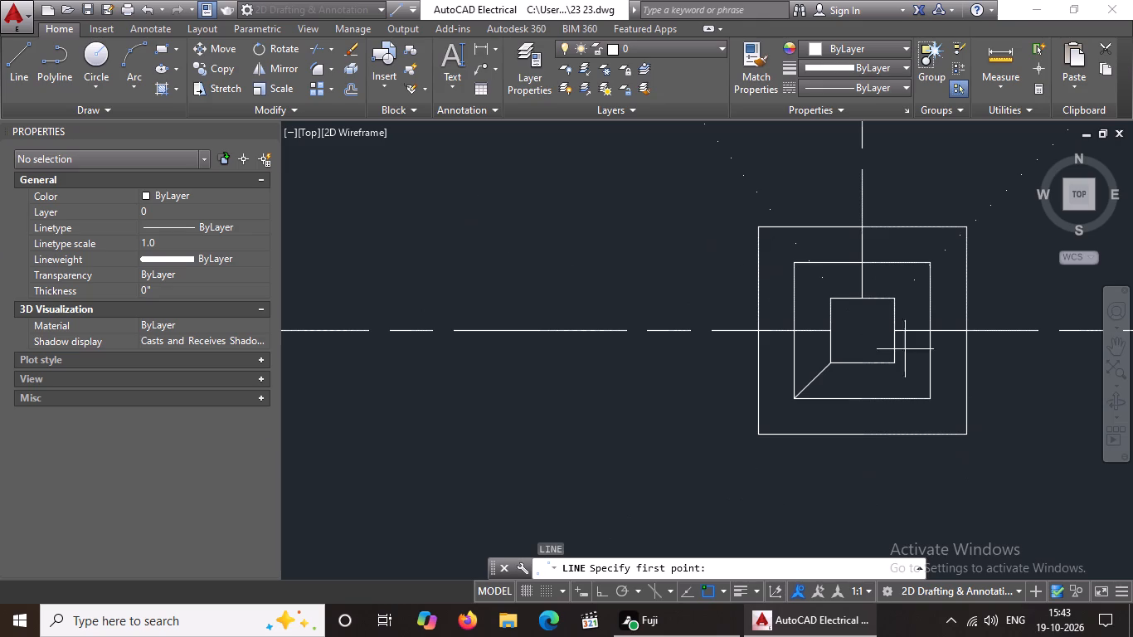
middle_drag(917, 373, 895, 374)
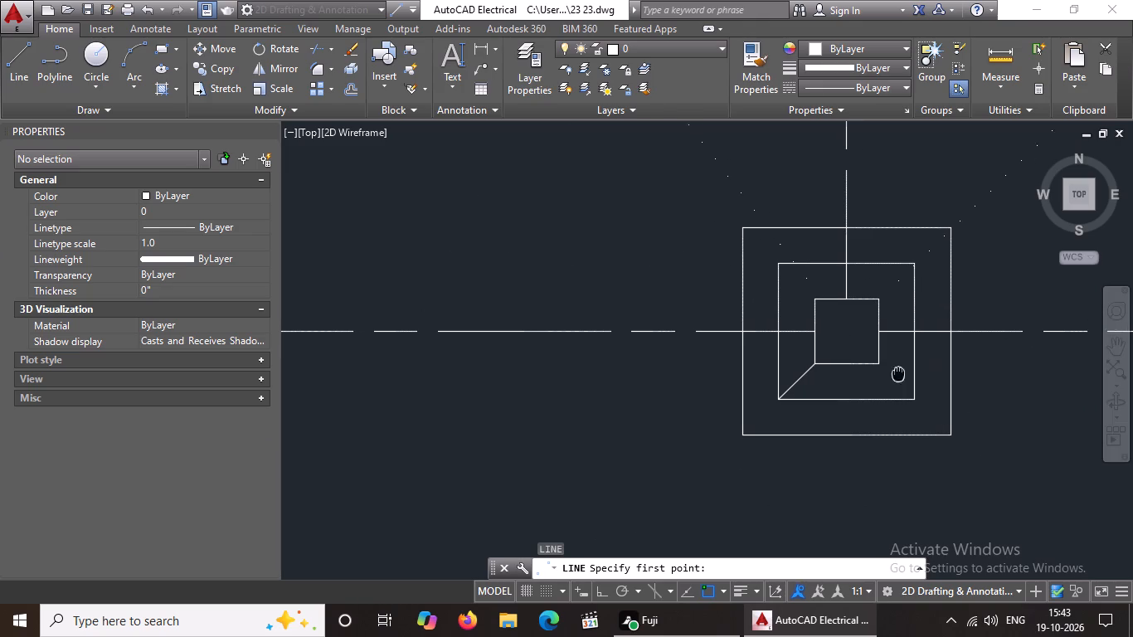
middle_drag(895, 374, 726, 396)
scroll(726, 398, up, 3)
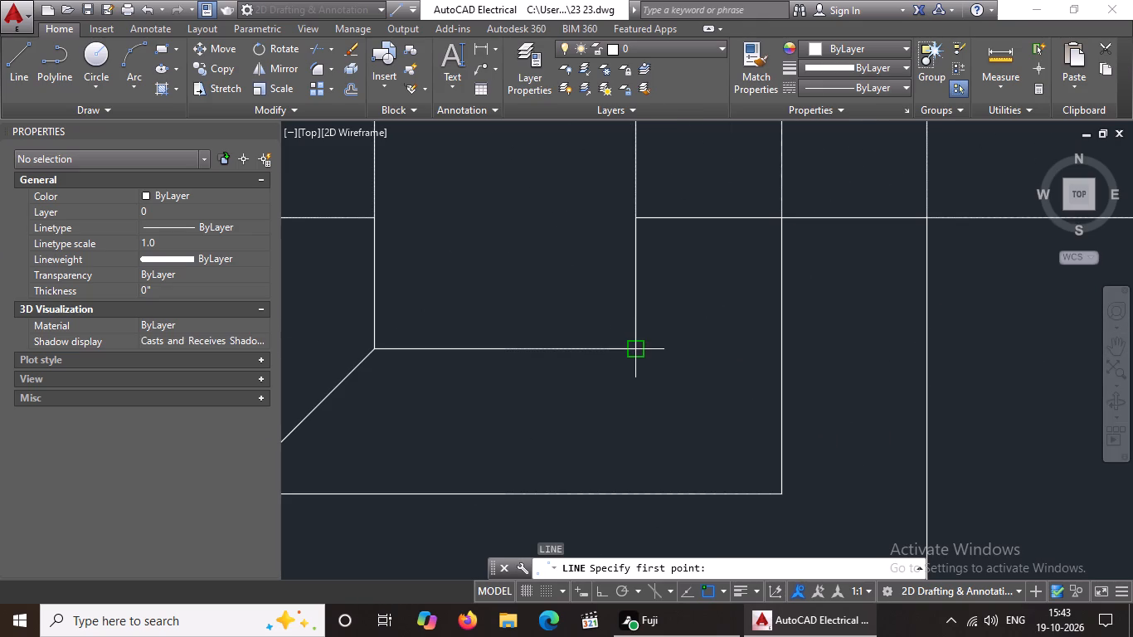
click(636, 350)
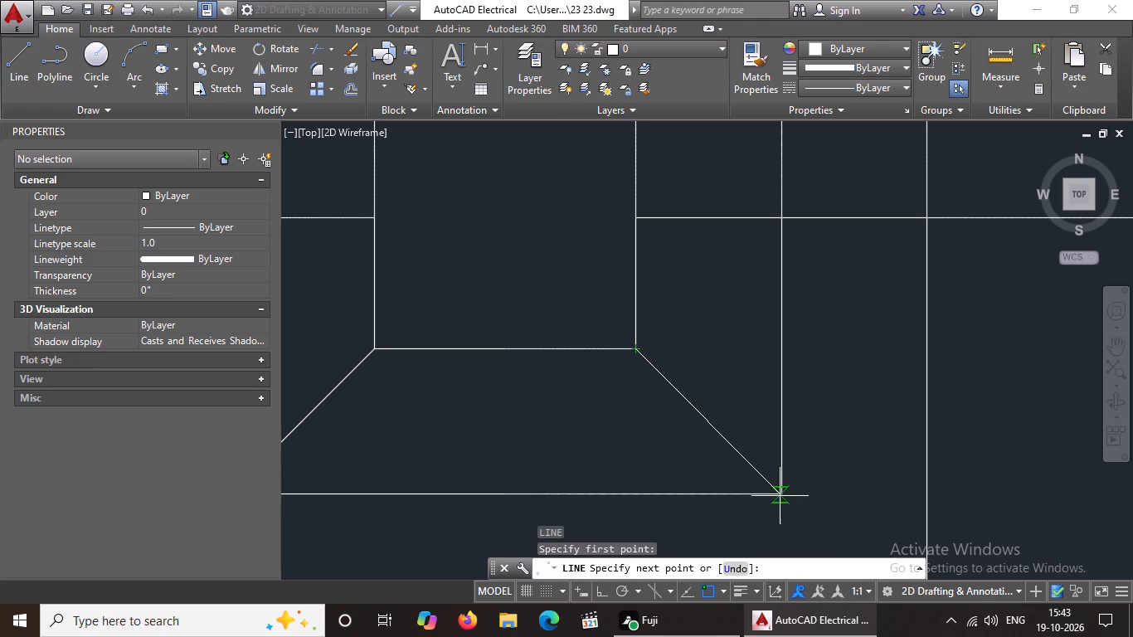
click(779, 498)
scroll(864, 489, down, 3)
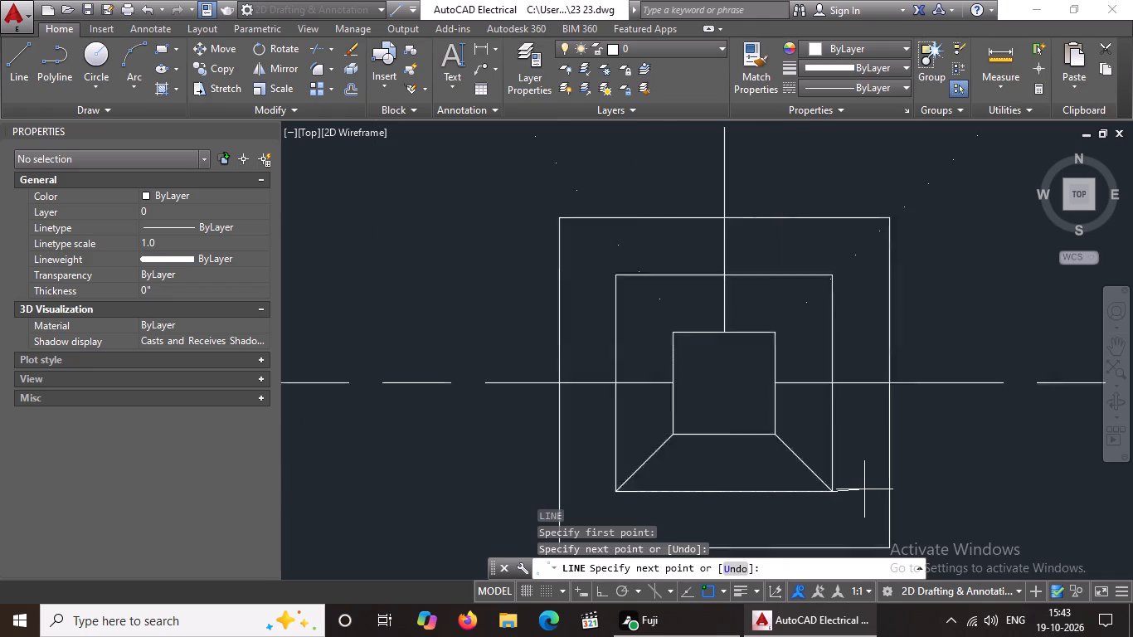
key(Escape)
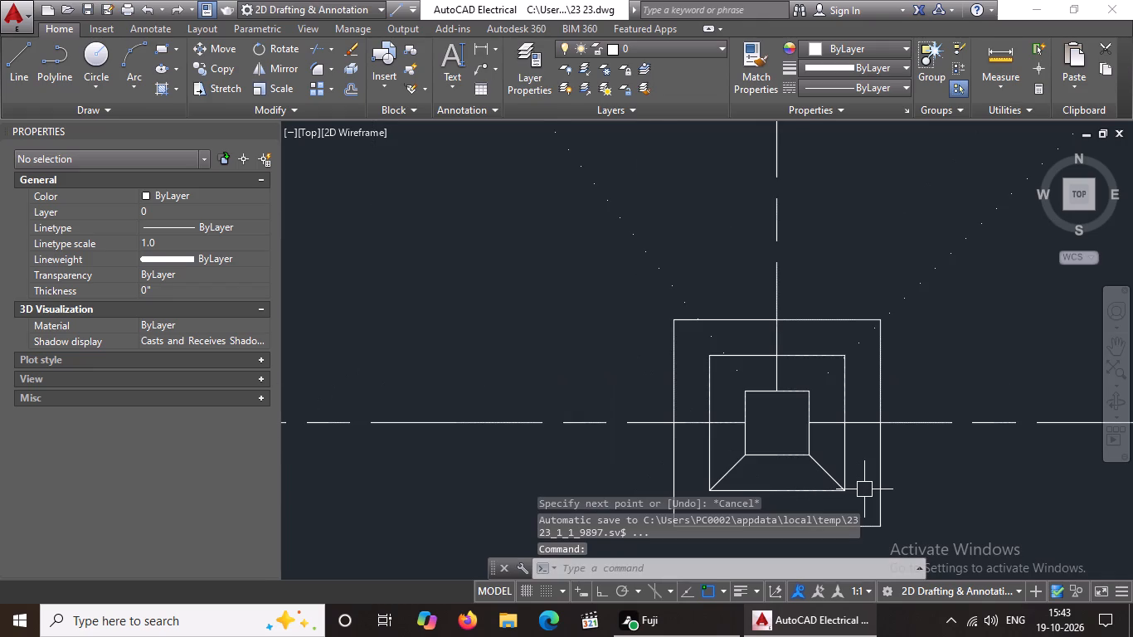
Draw a diagonal line from the inner footing square's northwest corner to the column's northwest corner.
key(l)
key(Return)
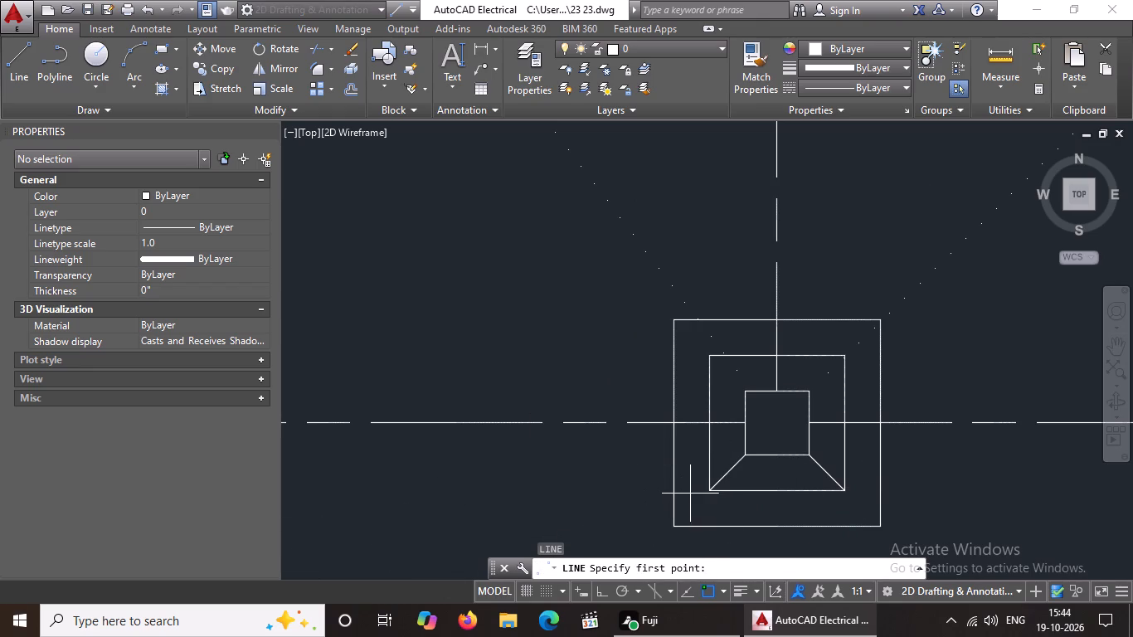
click(709, 354)
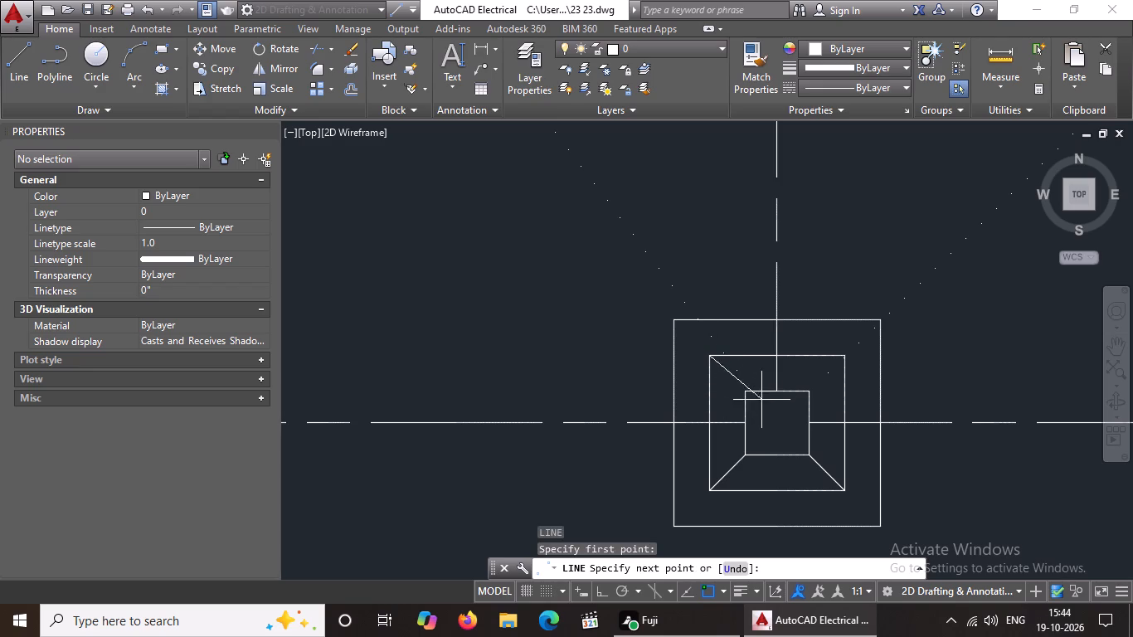
click(746, 388)
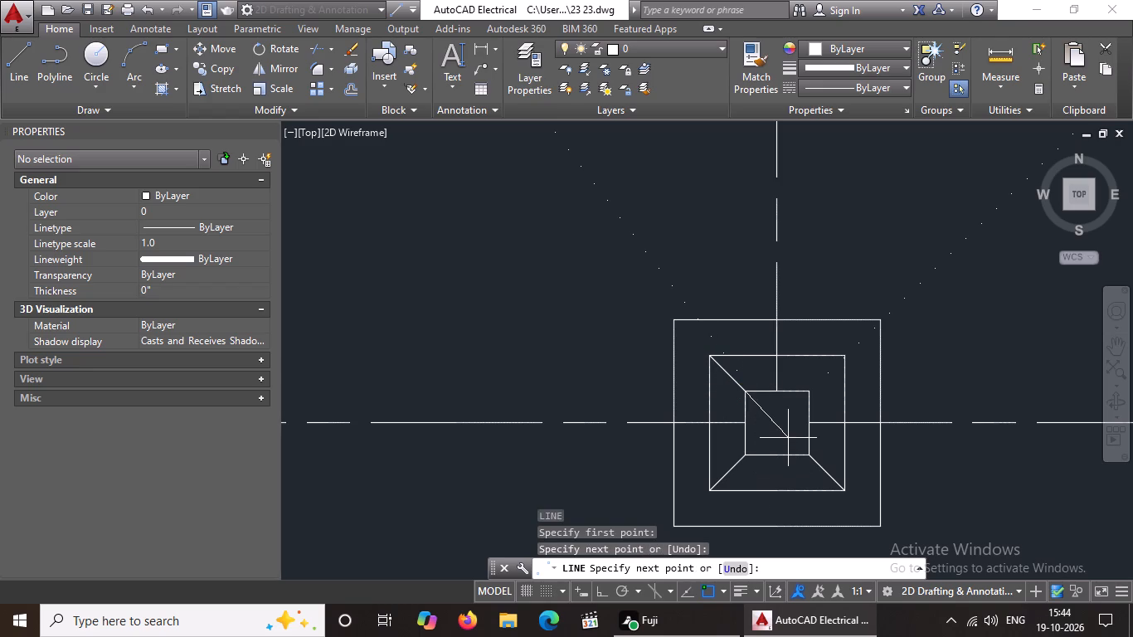
key(Escape)
Draw a diagonal line from the column's northeast corner exactly to the inner footing square's northeast corner, redoing a misplaced endpoint.
key(l)
key(Return)
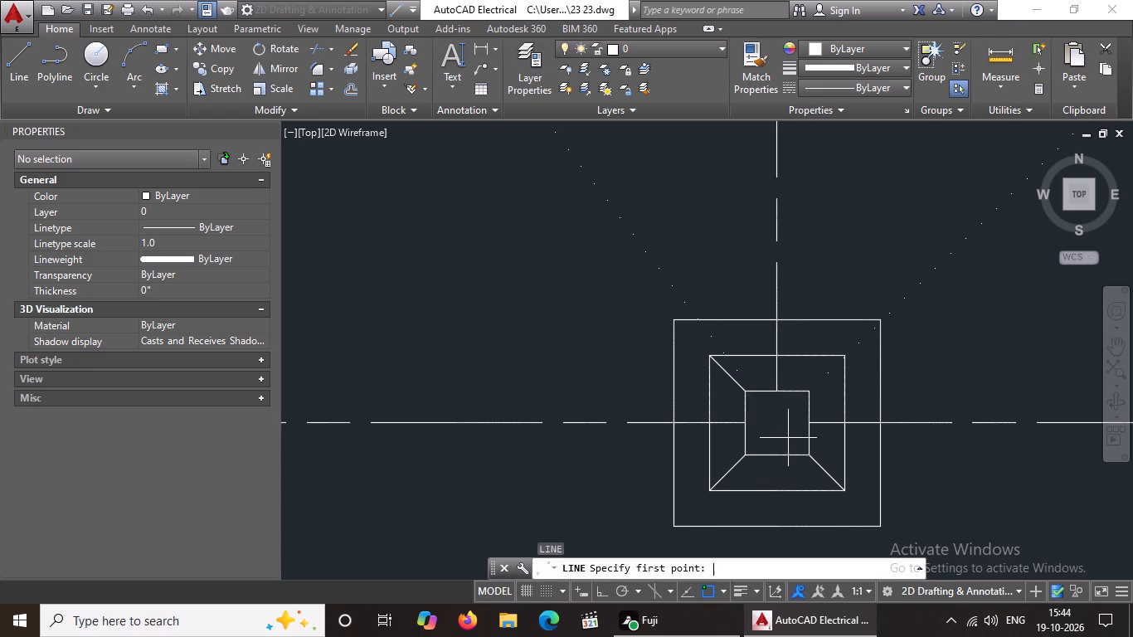
click(808, 393)
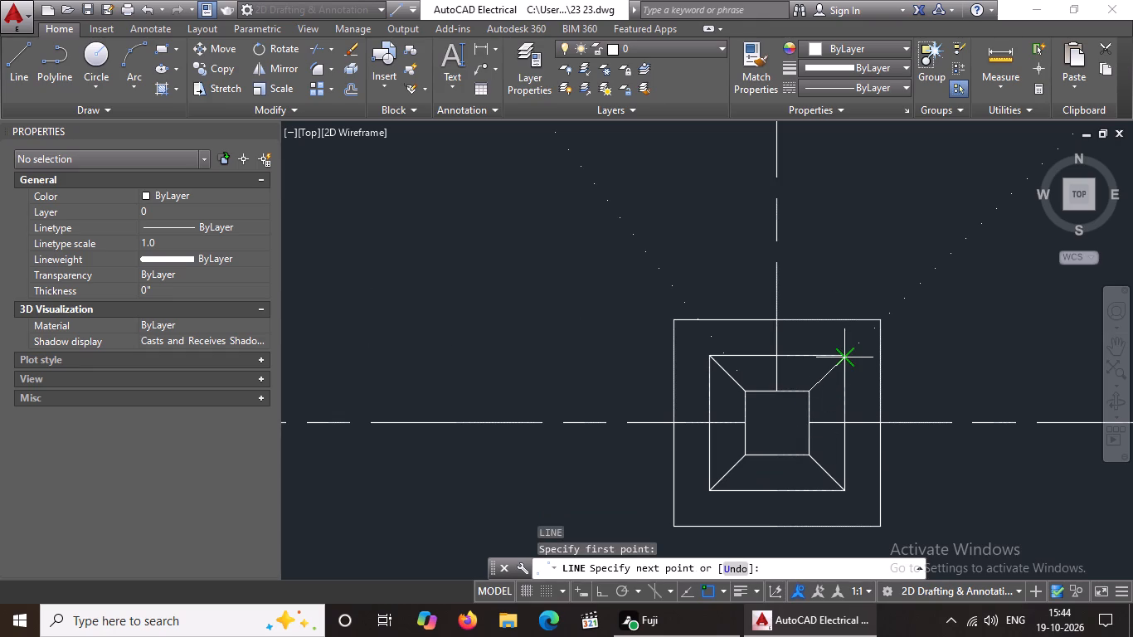
click(844, 360)
scroll(847, 364, up, 2)
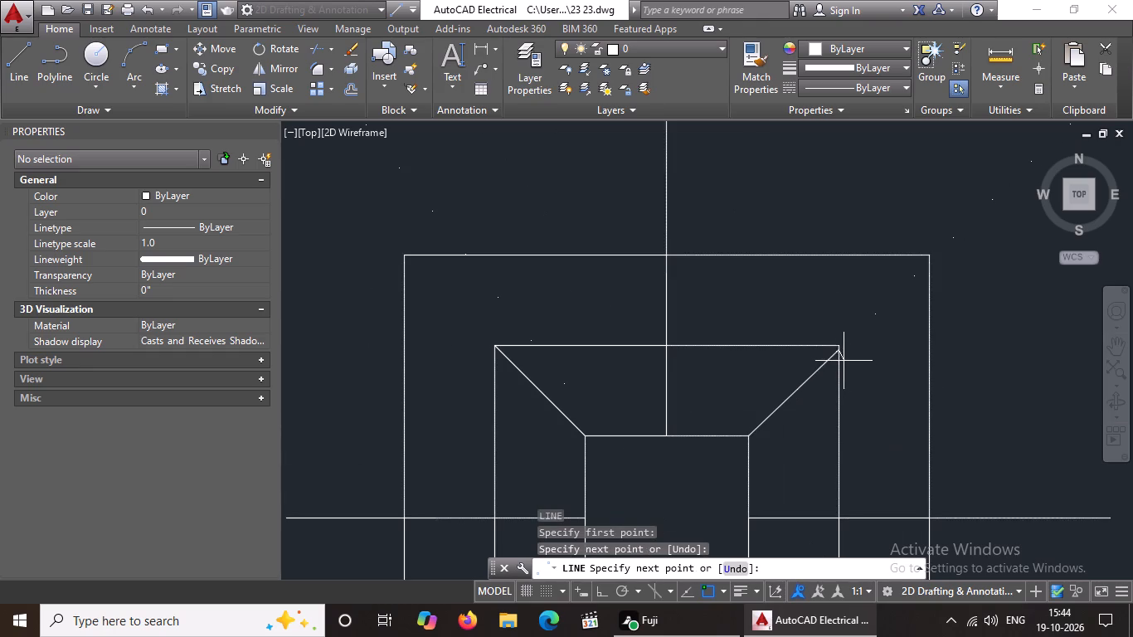
key(ctrl+z)
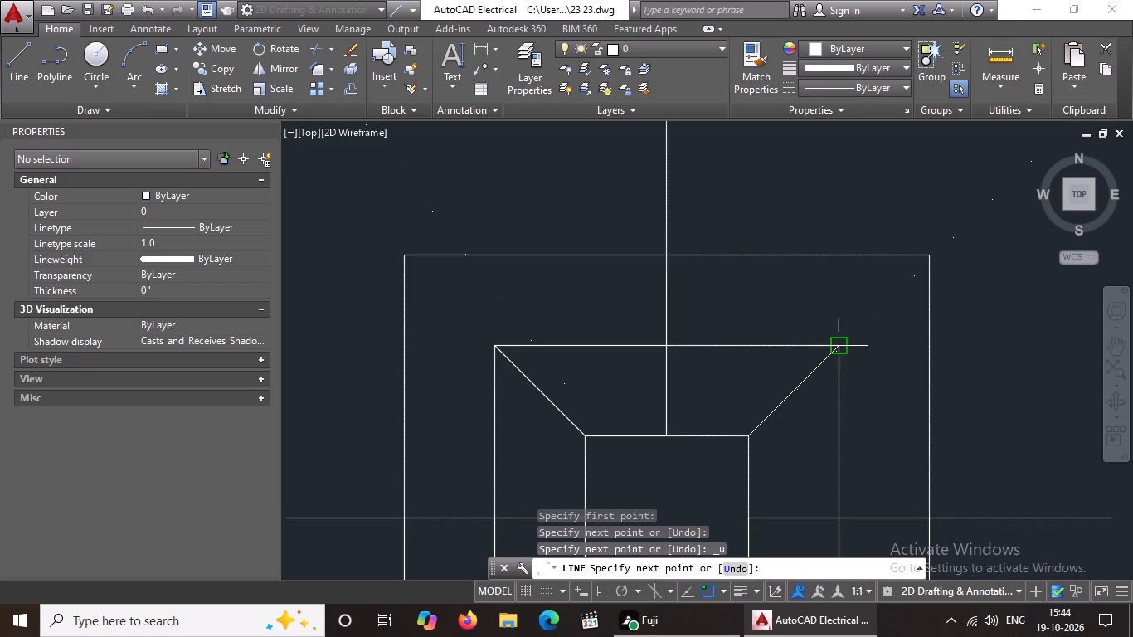
click(838, 346)
scroll(869, 334, down, 3)
key(Escape)
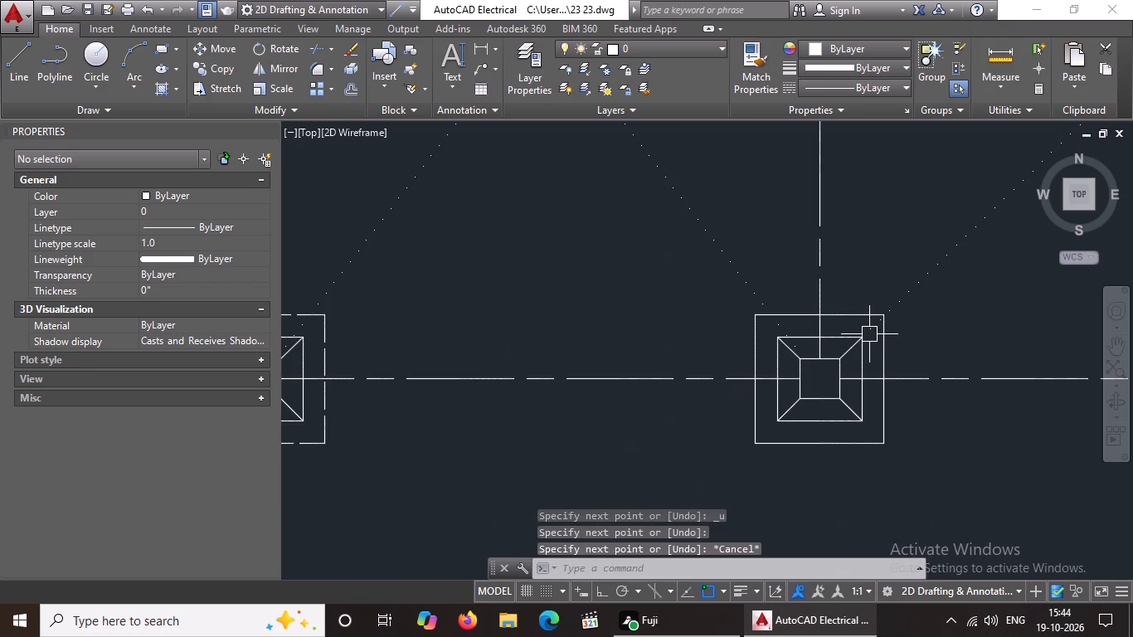
Give the south side of the footing's outer square the ACAD_ISO02W100 linetype with a linetype scale of 0.5.
click(859, 444)
click(864, 81)
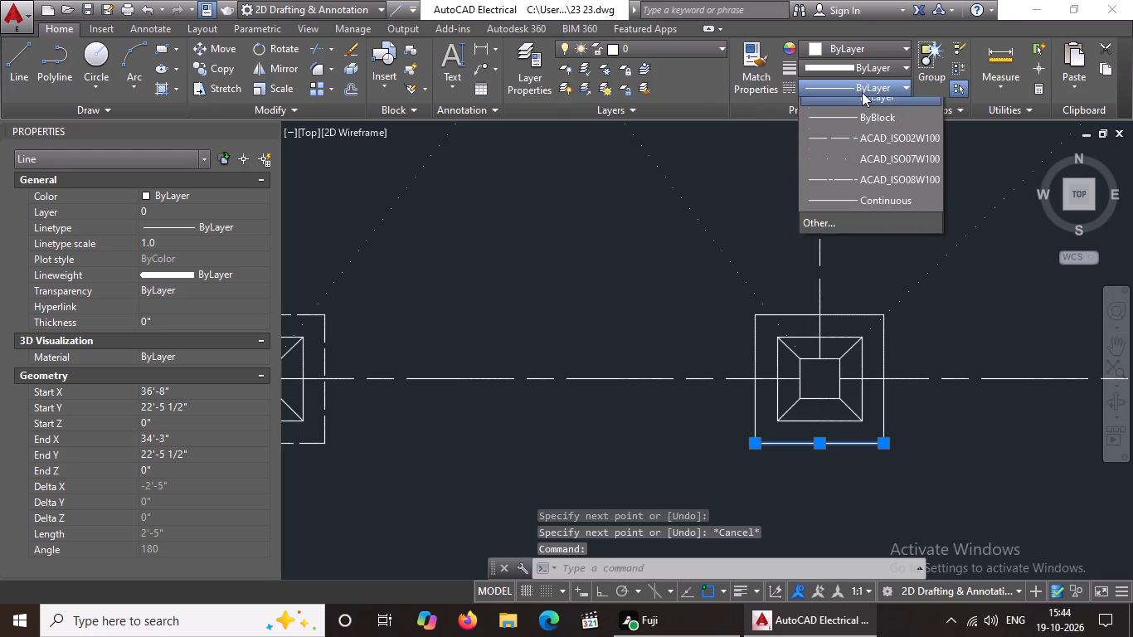
click(856, 153)
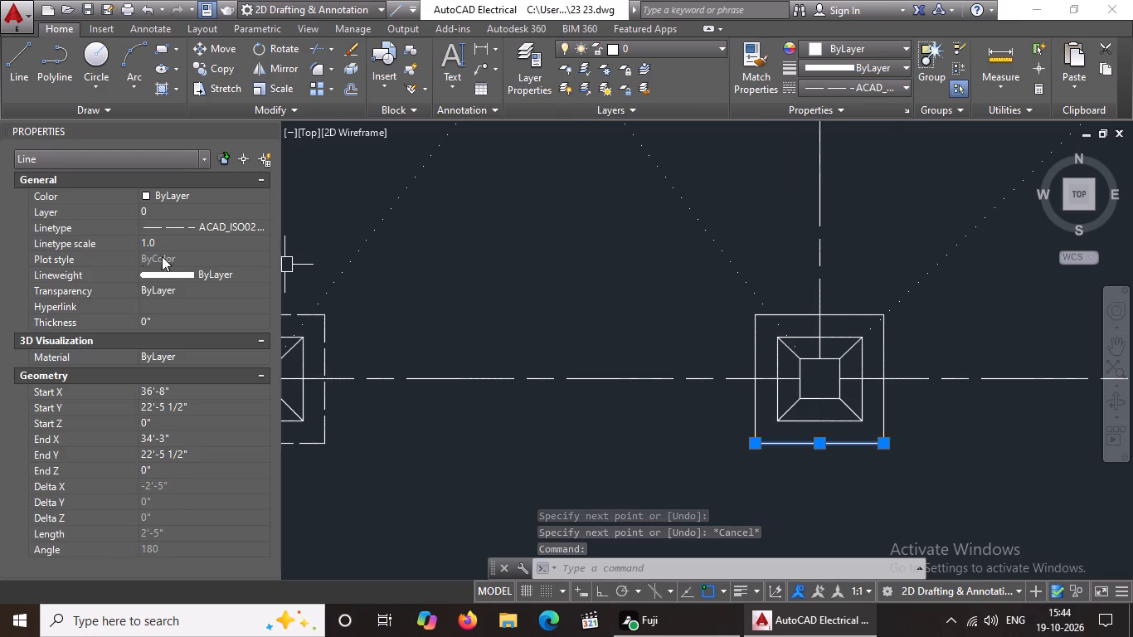
click(170, 240)
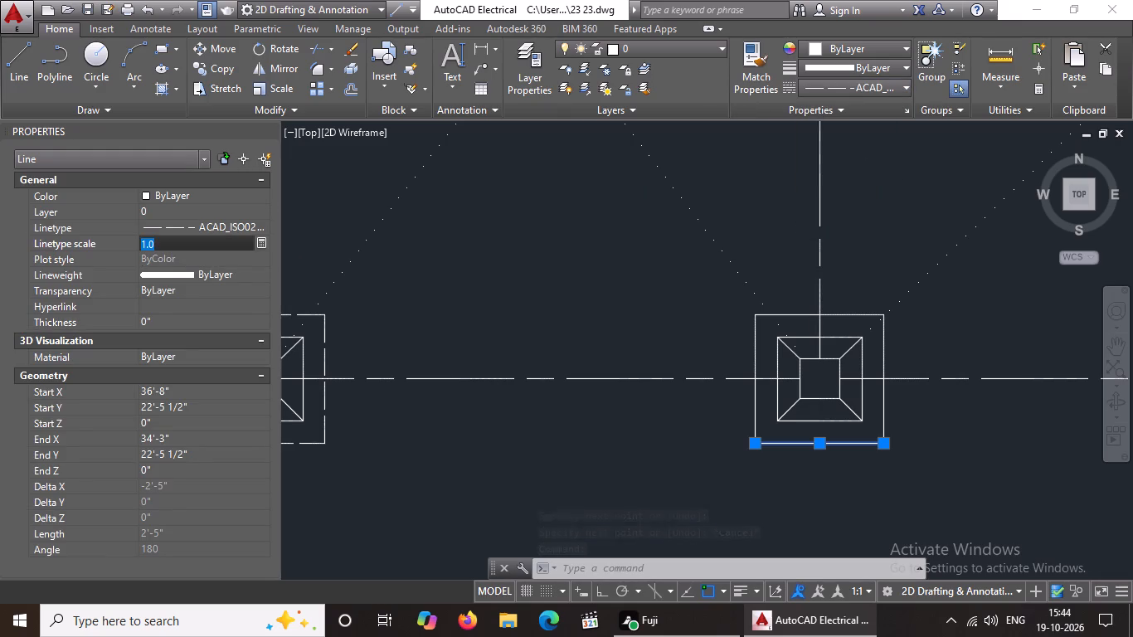
key(BackSpace)
key(BackSpace)
text(0.5)
key(Return)
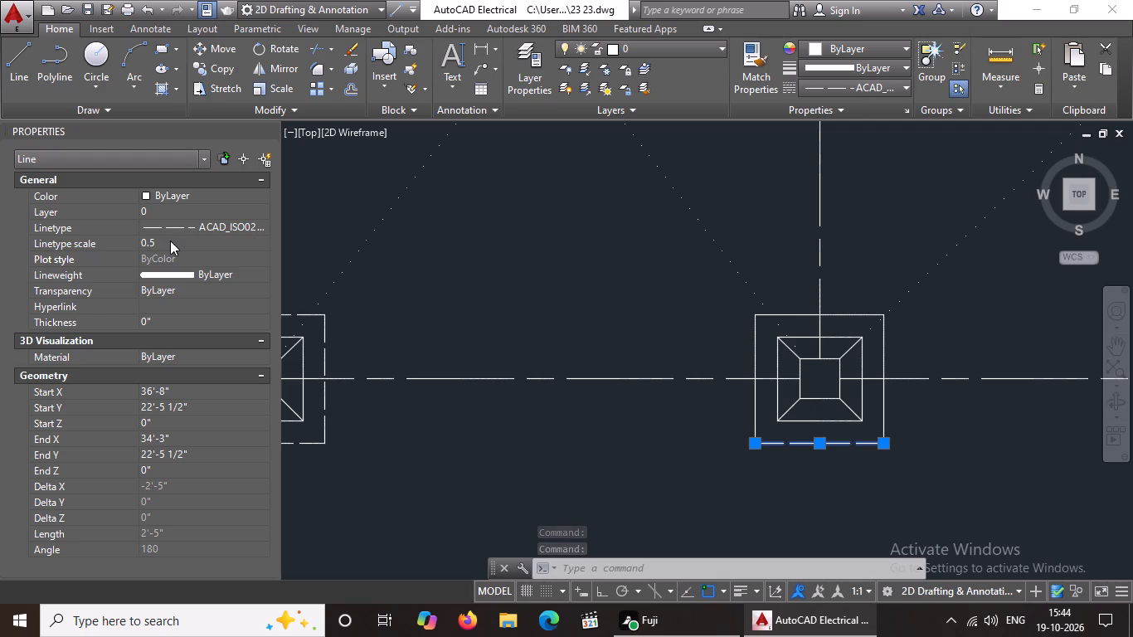
Give the west side of the footing's outer square the ACAD_ISO02W100 linetype with a linetype scale of 0.5.
click(748, 348)
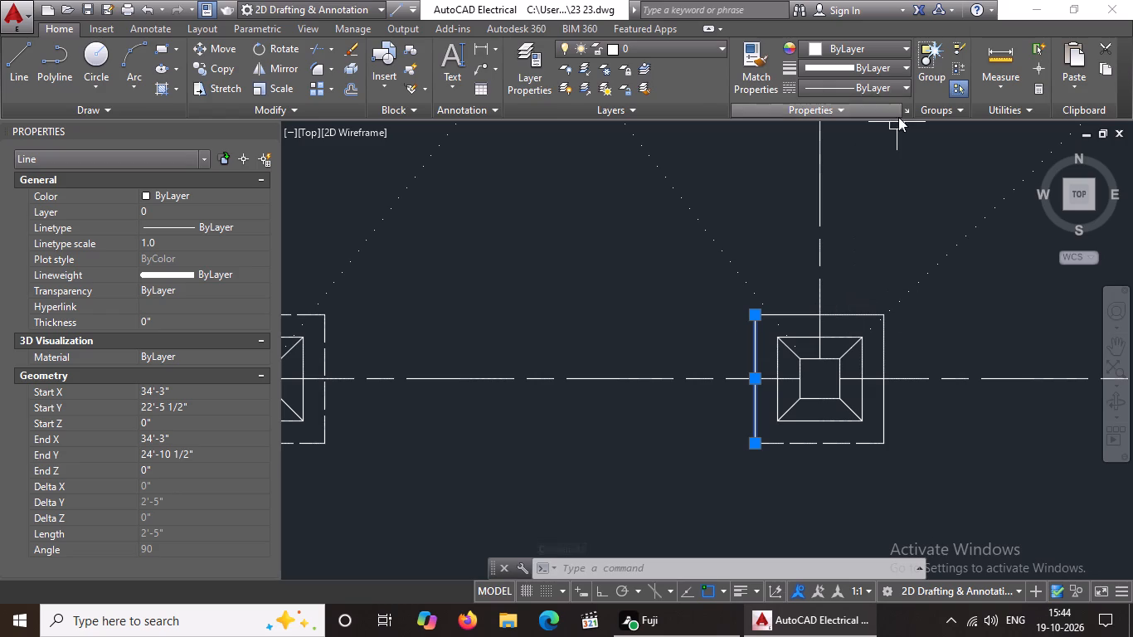
click(886, 83)
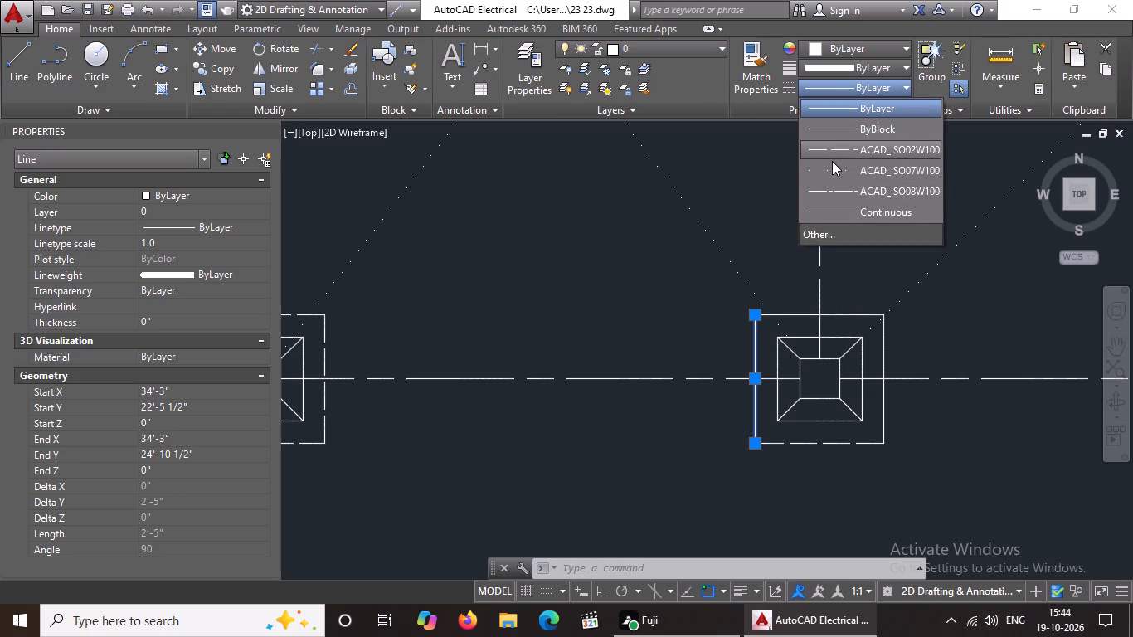
click(838, 147)
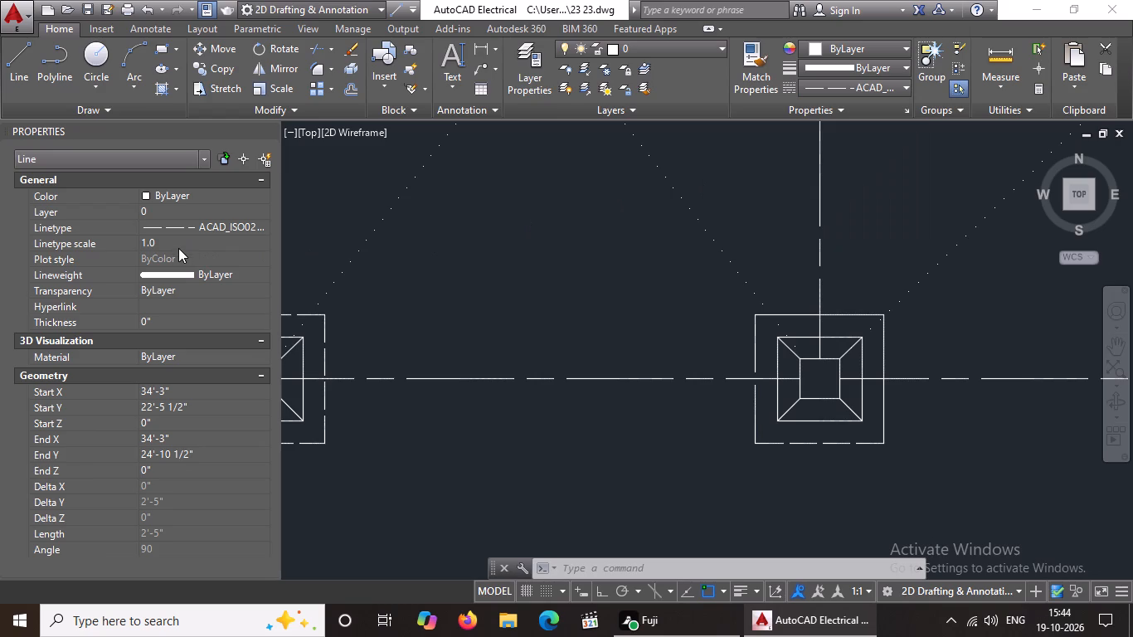
click(178, 248)
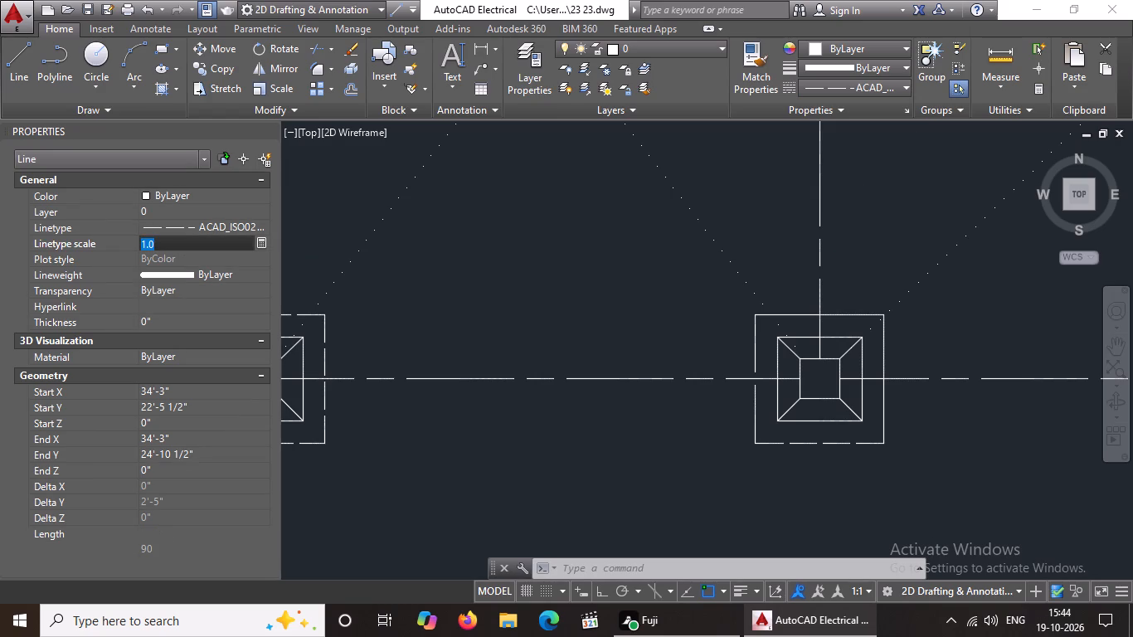
key(BackSpace)
key(BackSpace)
text(0.)
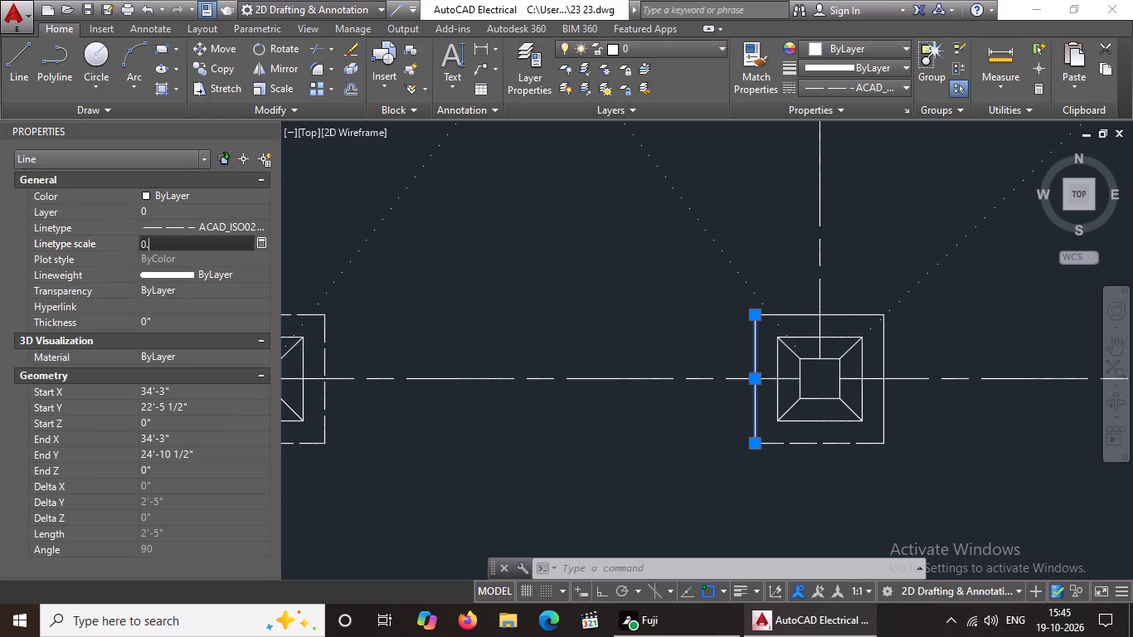
key(5)
key(Return)
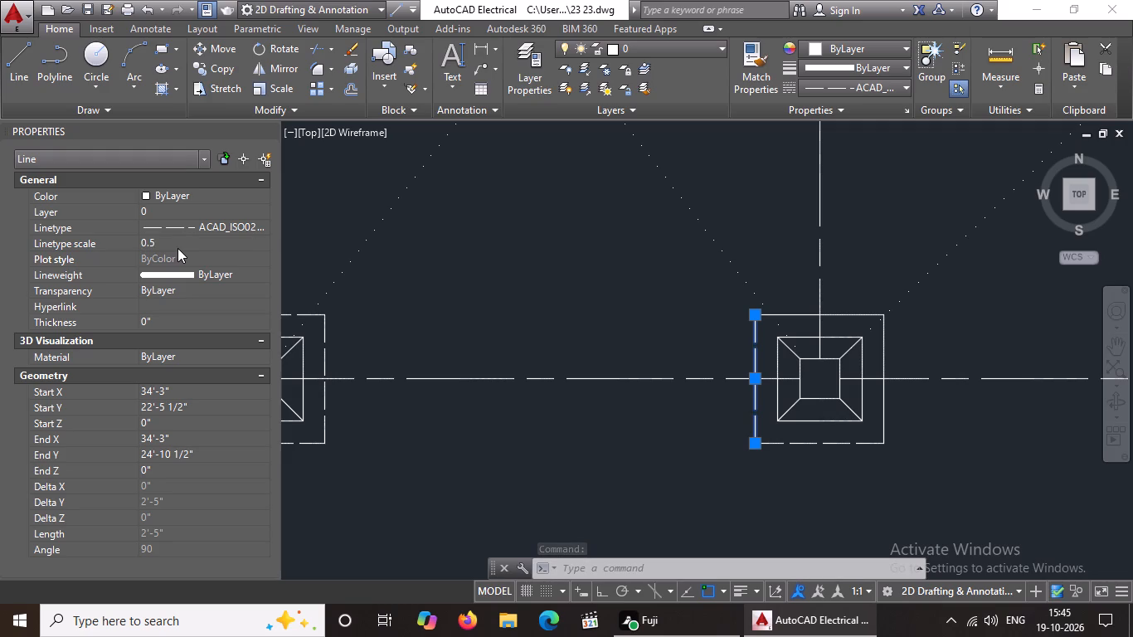
Give the north side of the footing's outer square the ACAD_ISO02W100 linetype with a linetype scale of 0.5.
click(796, 313)
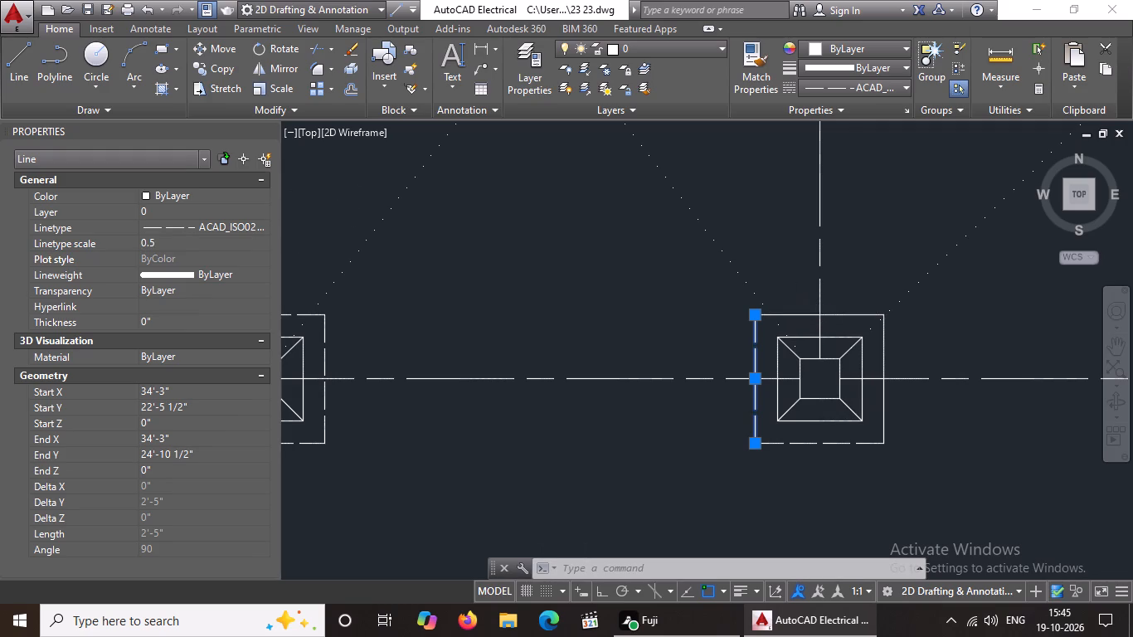
click(849, 89)
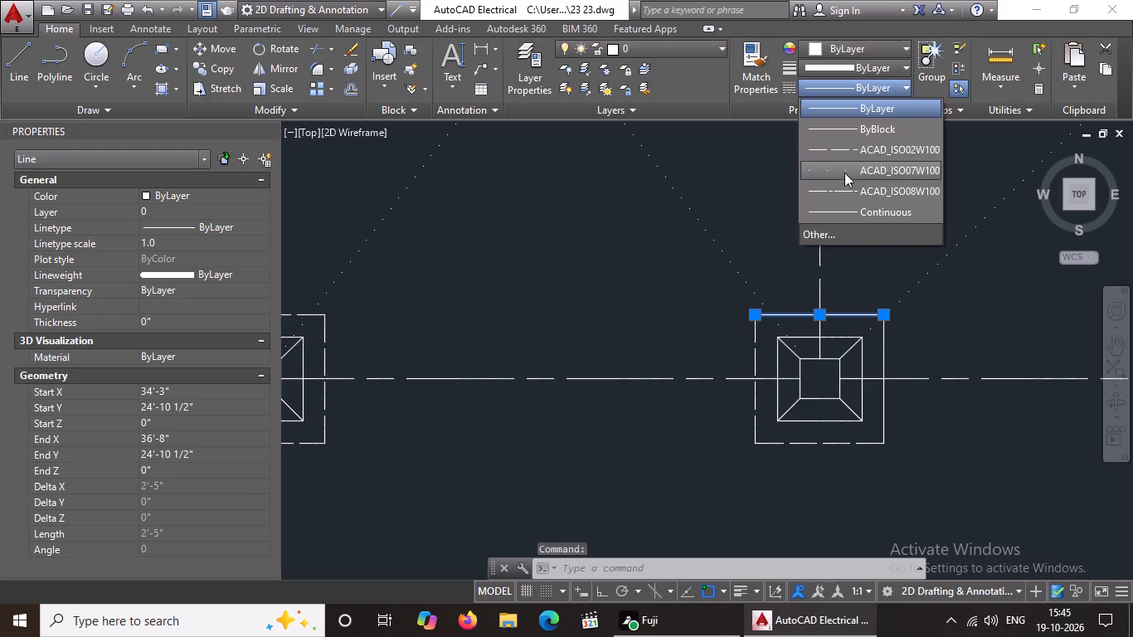
click(843, 148)
click(181, 248)
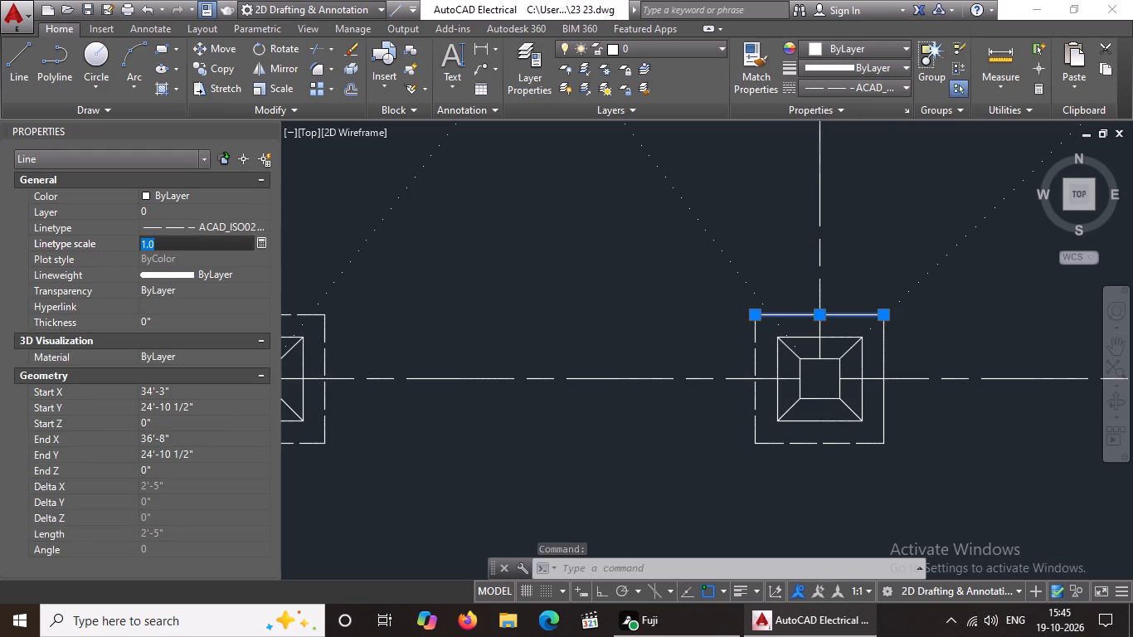
key(BackSpace)
key(BackSpace)
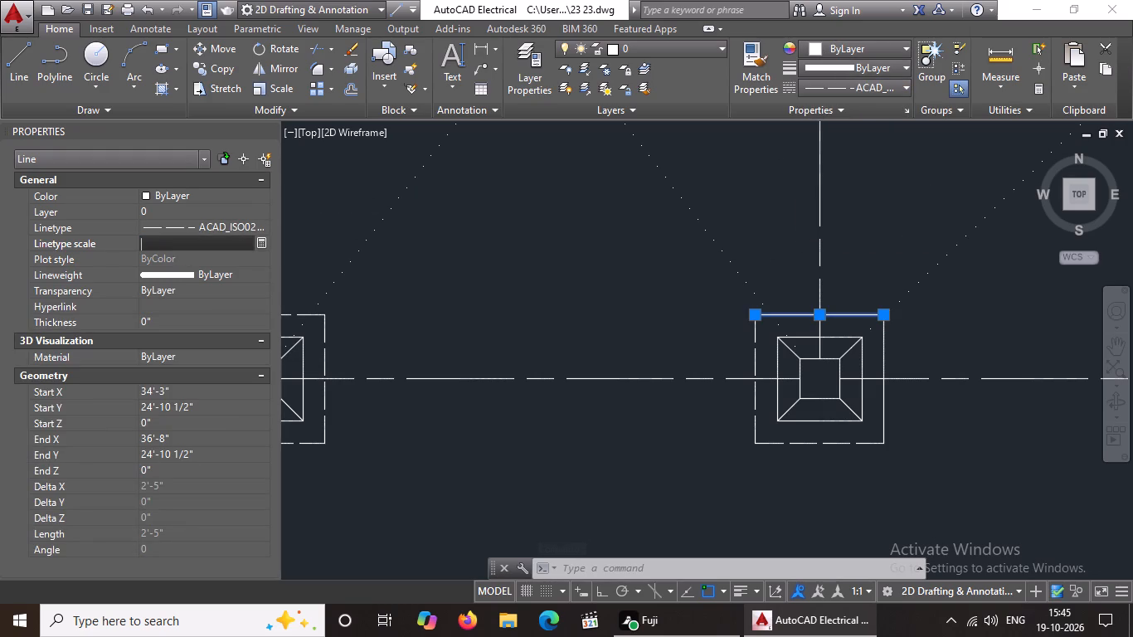
key(BackSpace)
key(BackSpace)
key(BackSpace)
key(BackSpace)
key(BackSpace)
text(0.5)
key(Return)
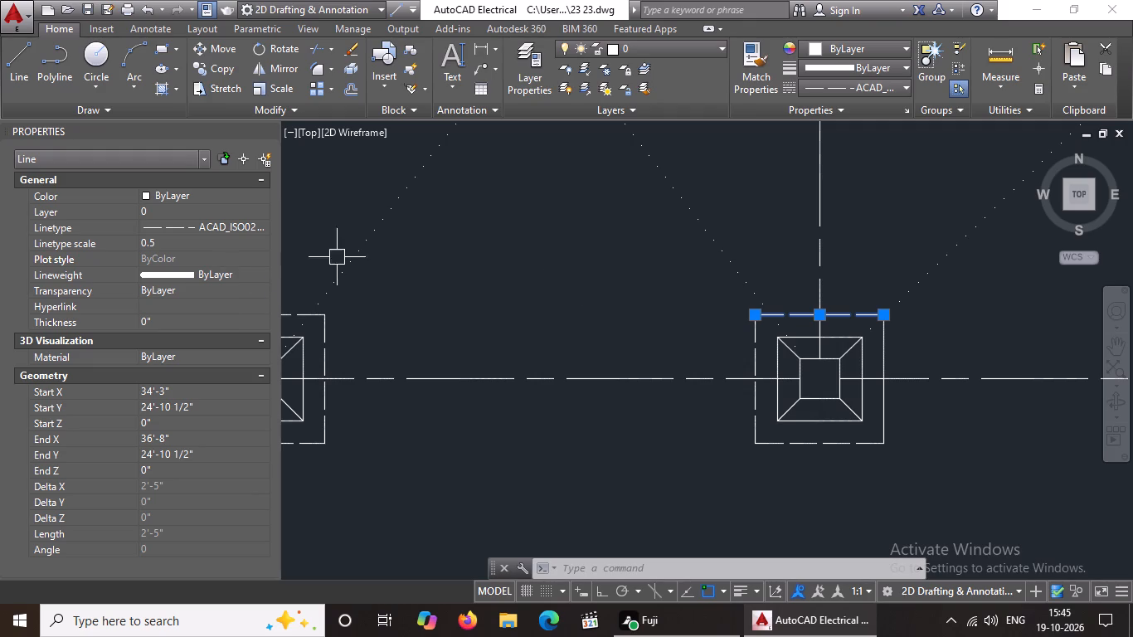
Give the east side of the footing's outer square the ACAD_ISO02W100 linetype with a linetype scale of 0.5.
click(886, 339)
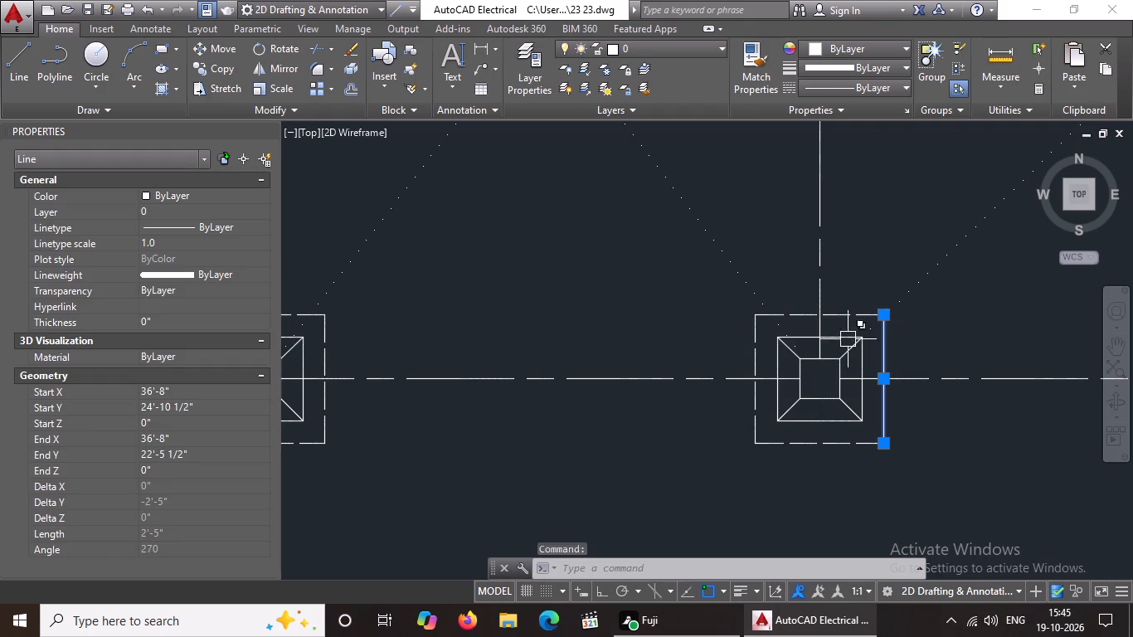
click(880, 89)
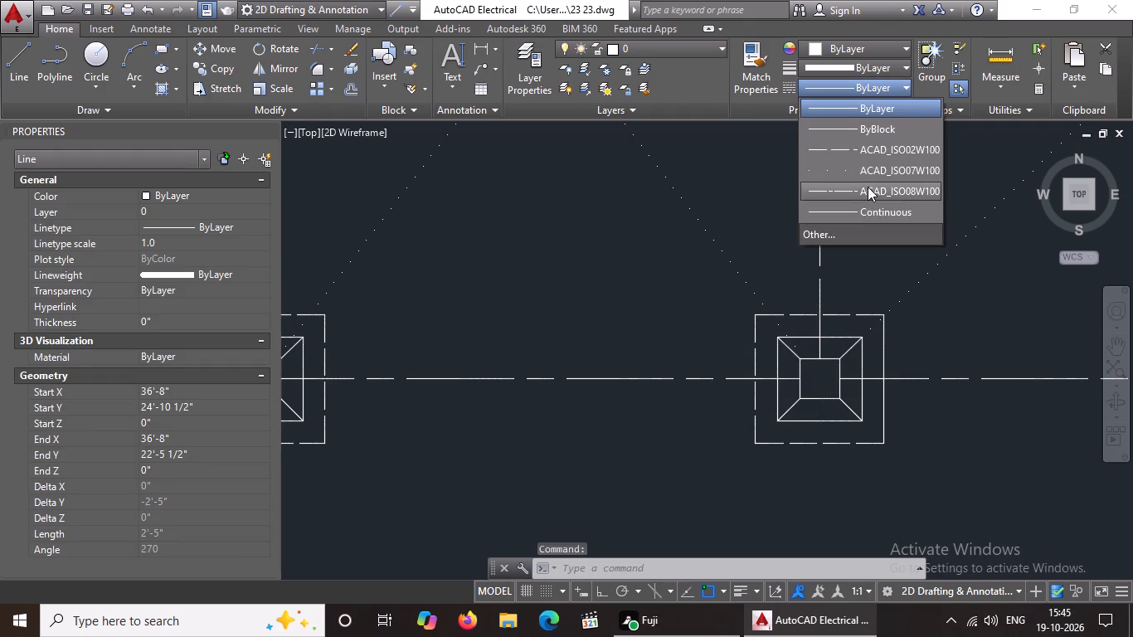
click(867, 147)
click(197, 241)
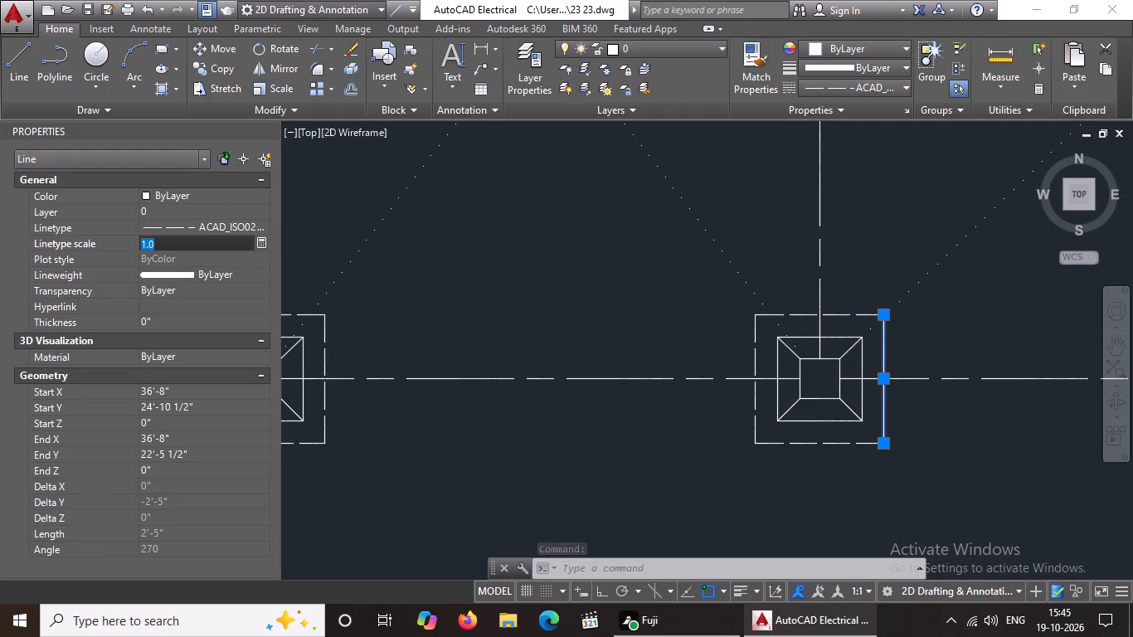
key(BackSpace)
key(BackSpace)
key(BackSpace)
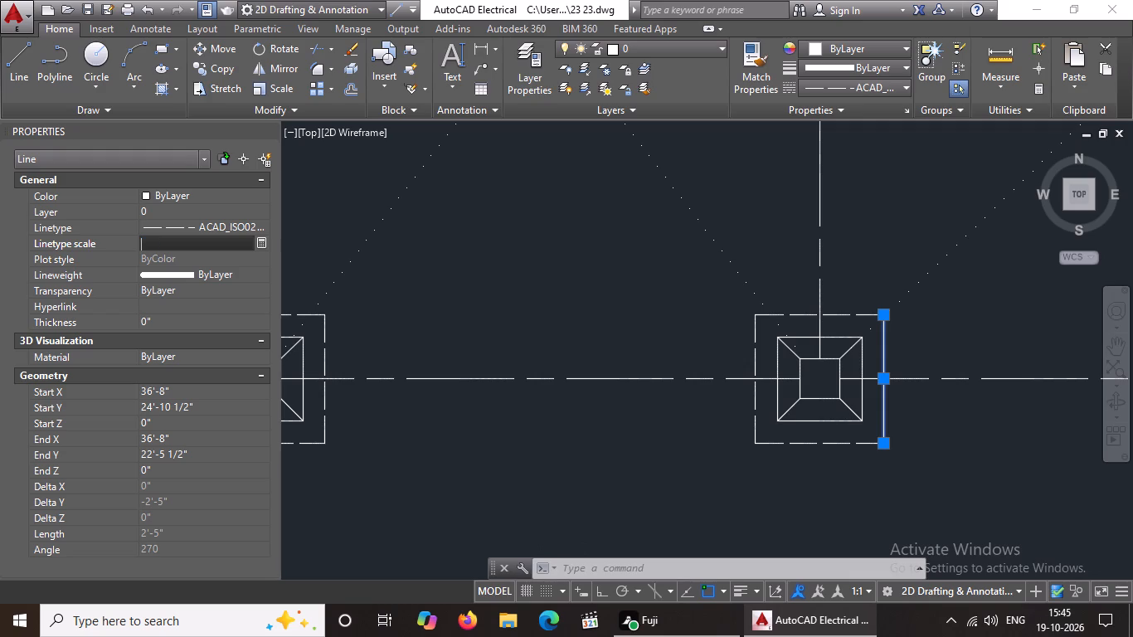
key(BackSpace)
key(BackSpace)
text(0.5)
key(Return)
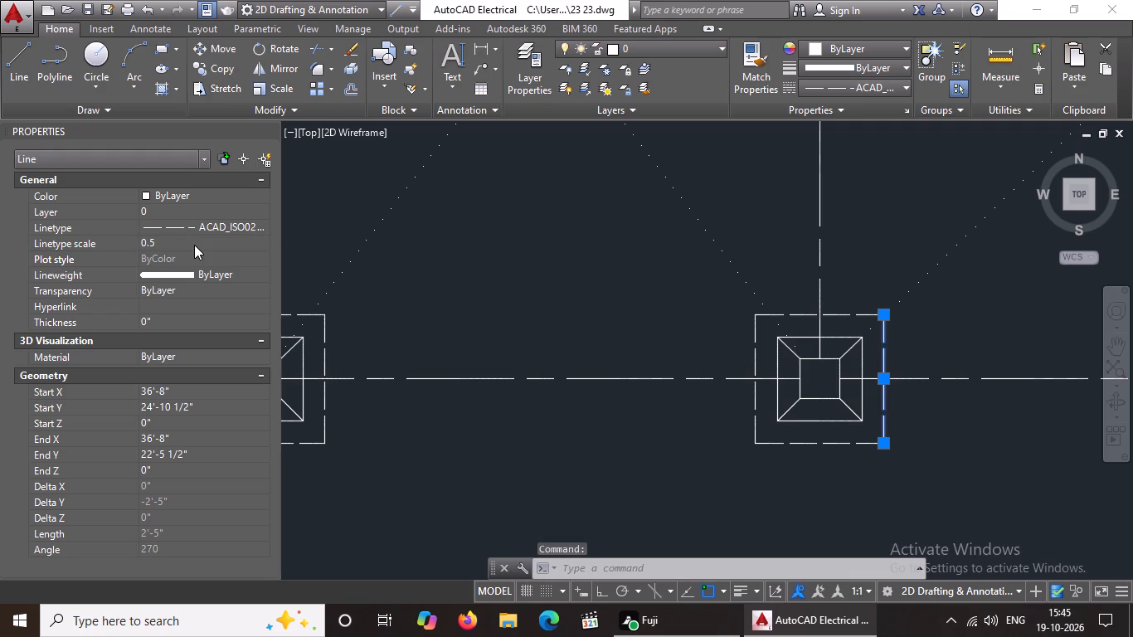
Offset the south side of the next column to the east outward twice in succession, 5" each time.
scroll(284, 274, down, 3)
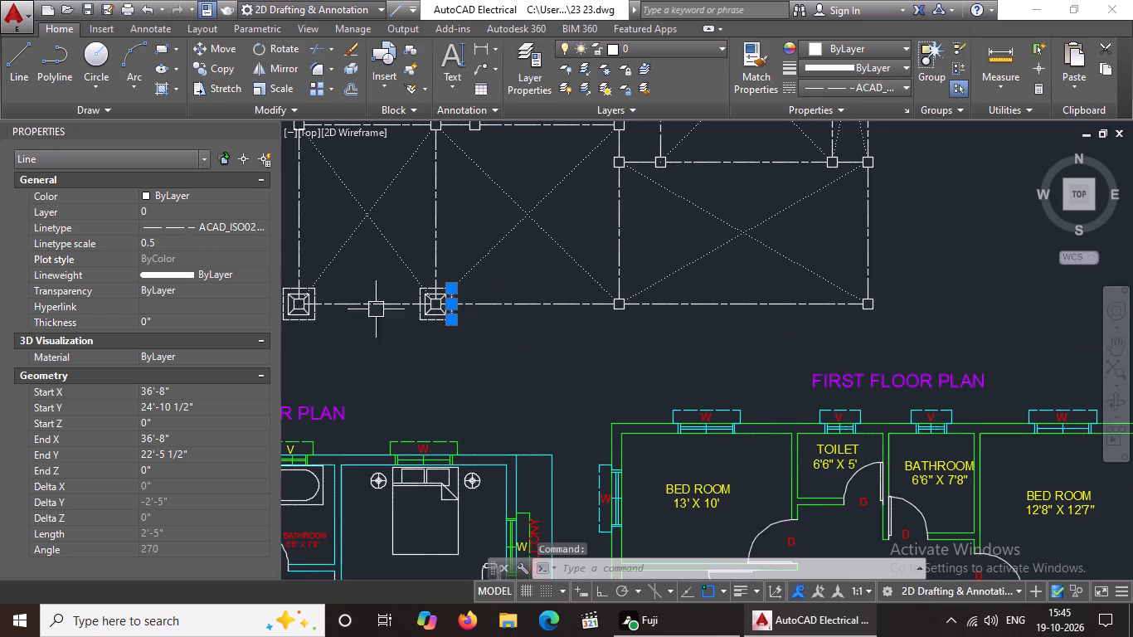
scroll(562, 294, up, 2)
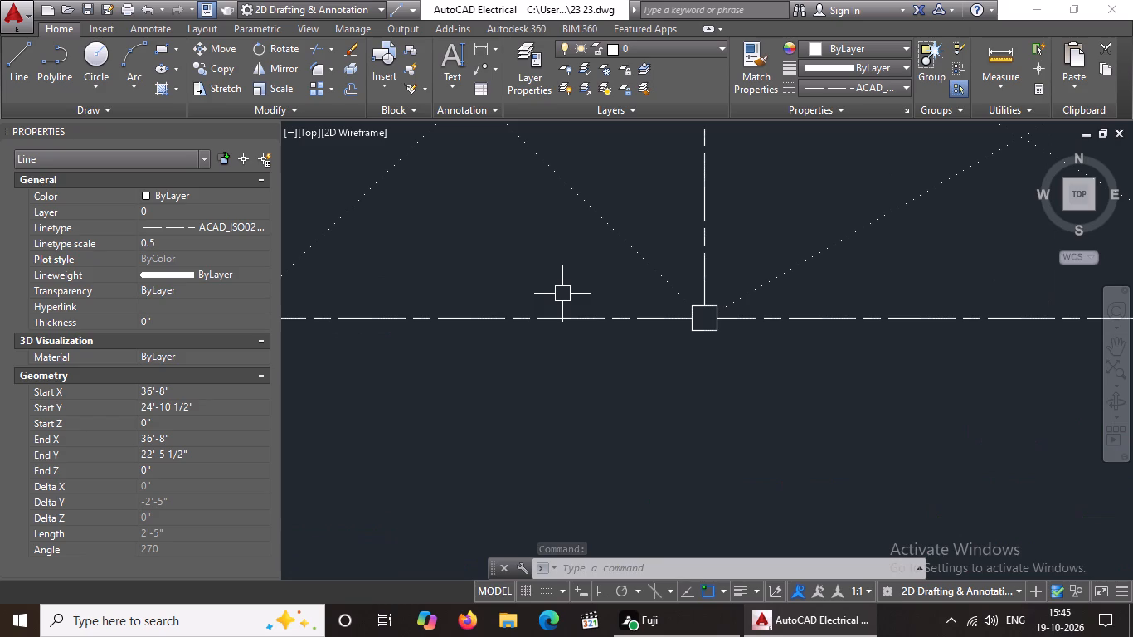
key(Escape)
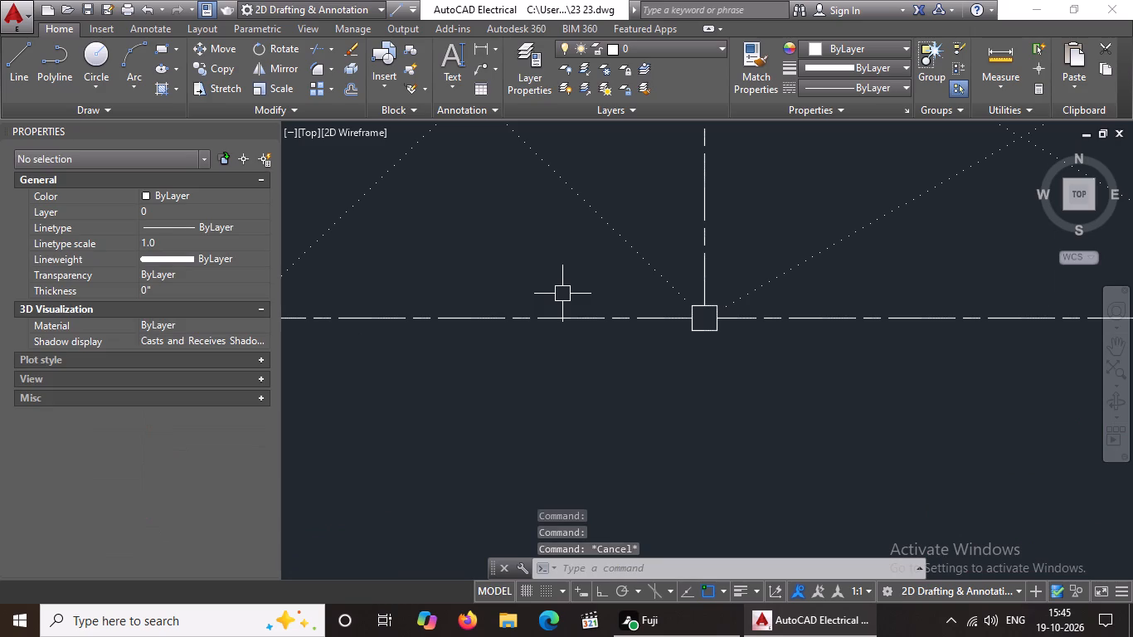
key(o)
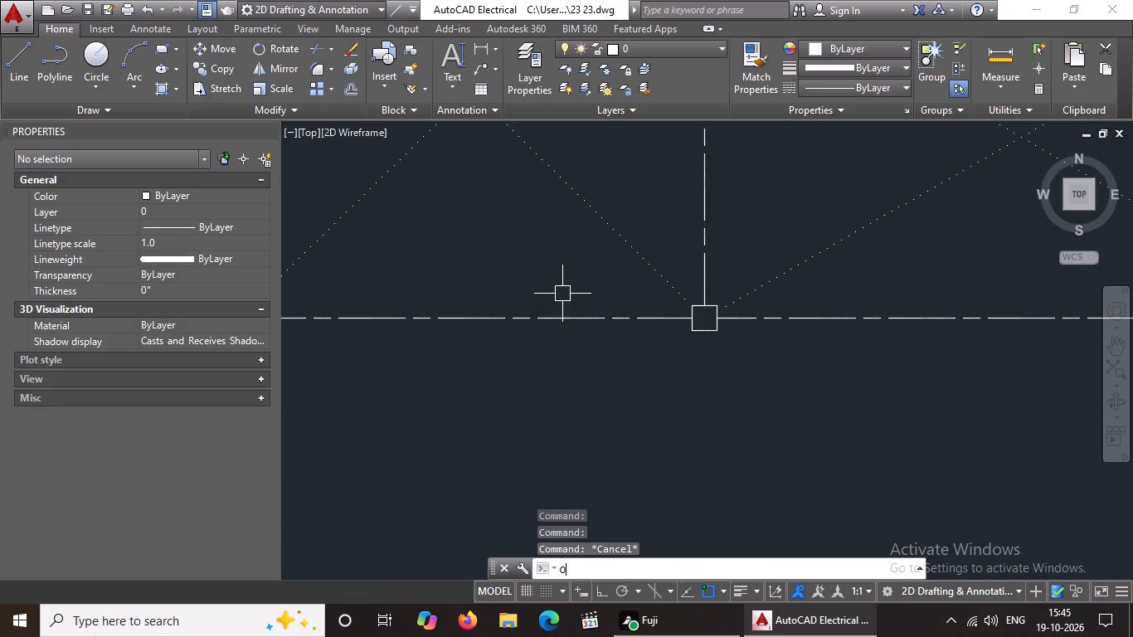
key(Return)
text(5")
key(Return)
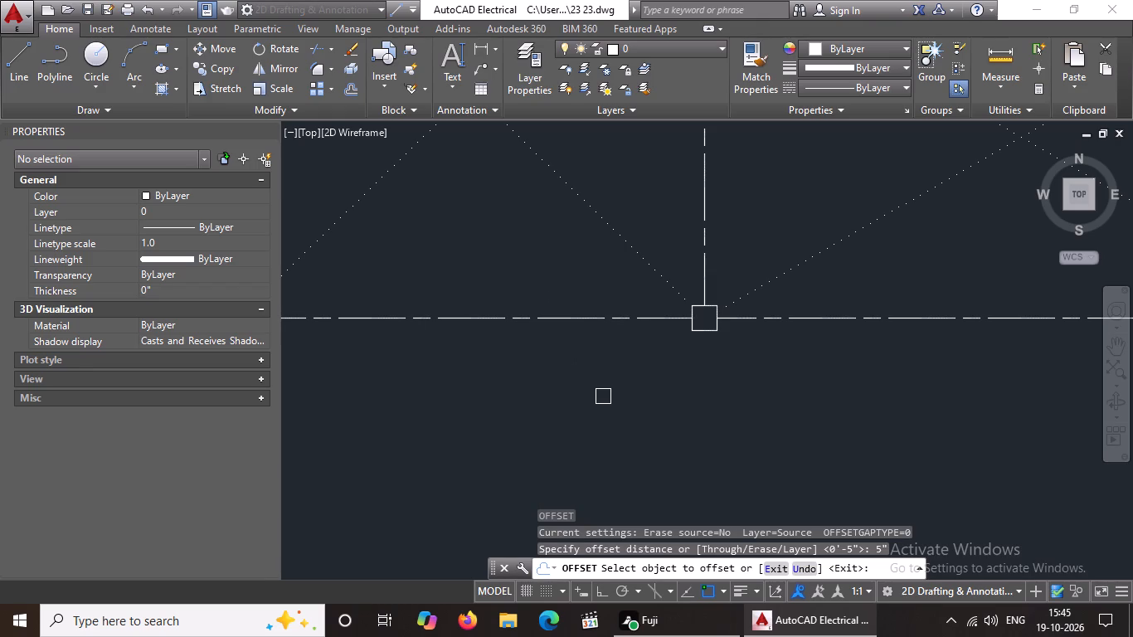
scroll(703, 331, up, 1)
click(703, 331)
click(712, 387)
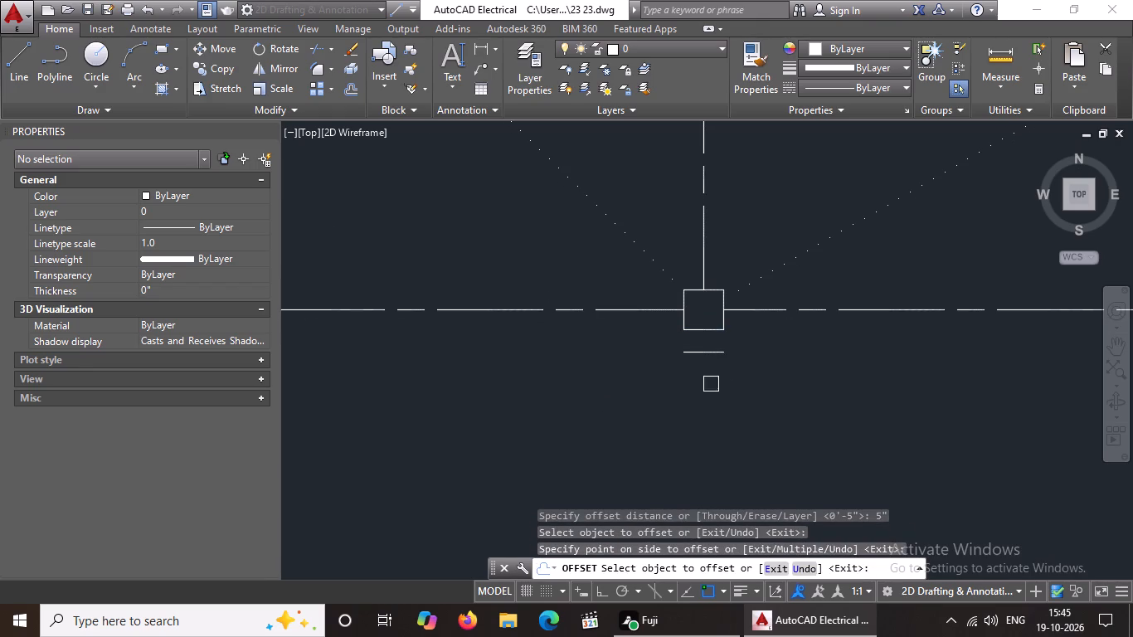
click(702, 356)
drag(707, 384, 709, 396)
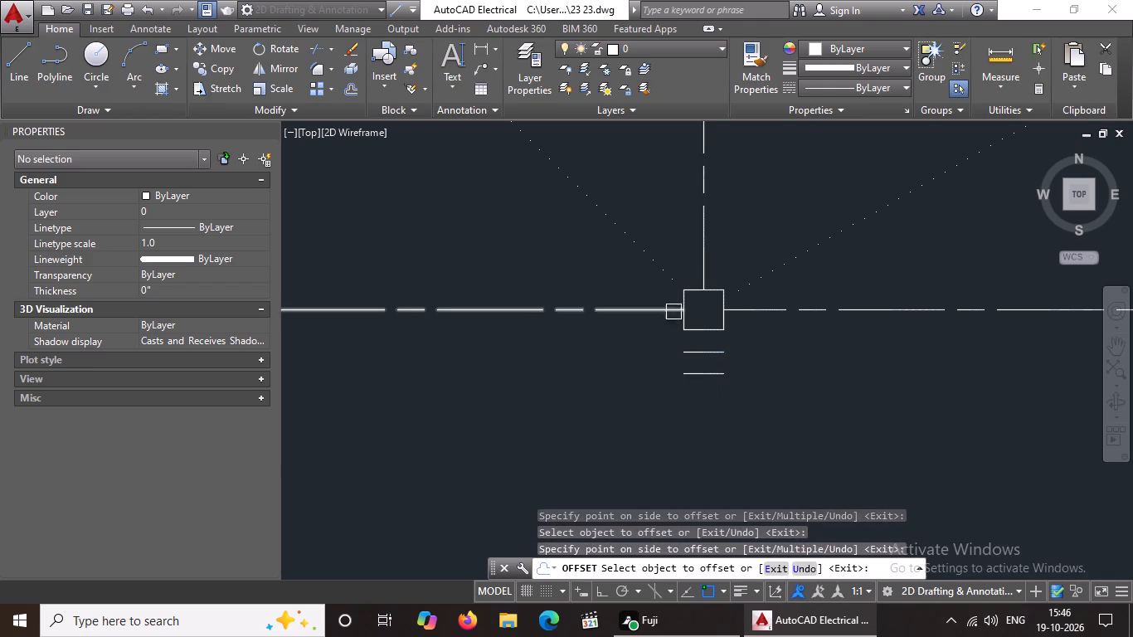
Offset the same column's west side outward twice in succession, 5" each time.
scroll(699, 283, up, 2)
click(657, 328)
drag(511, 318, 541, 318)
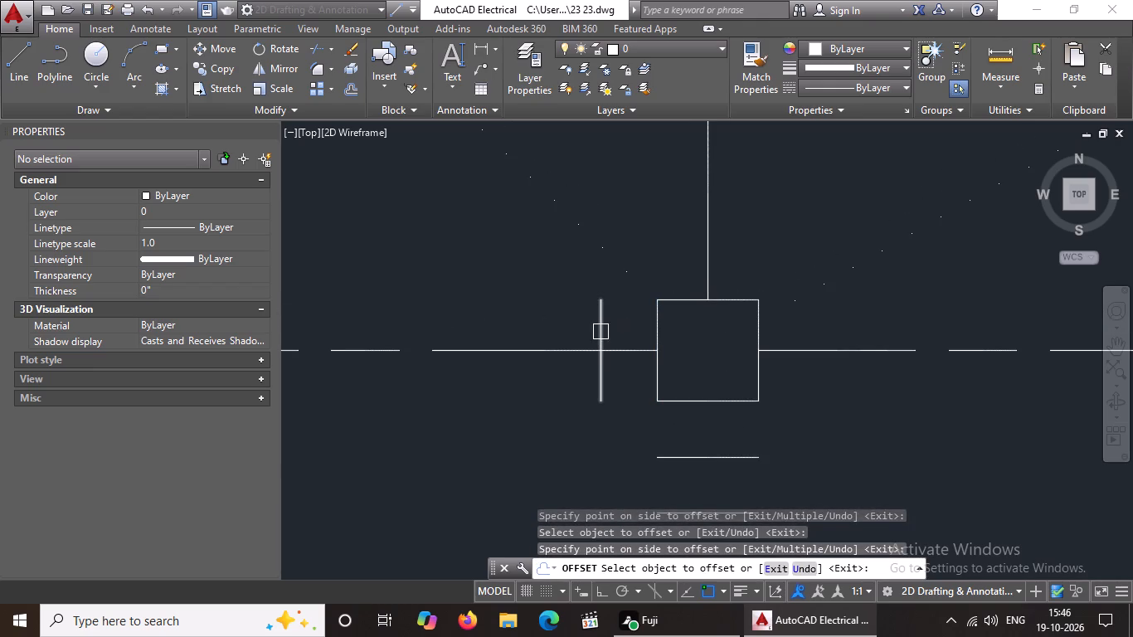
click(601, 332)
click(531, 332)
Offset the column's north side outward twice in succession, 5" each time.
click(683, 303)
click(670, 231)
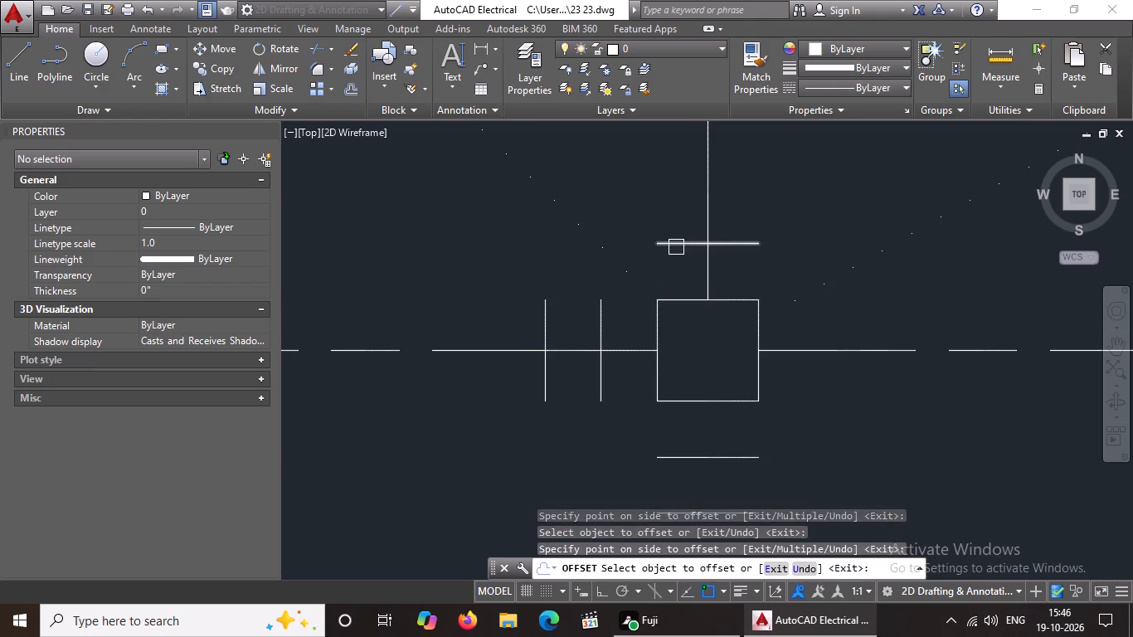
click(676, 246)
click(673, 206)
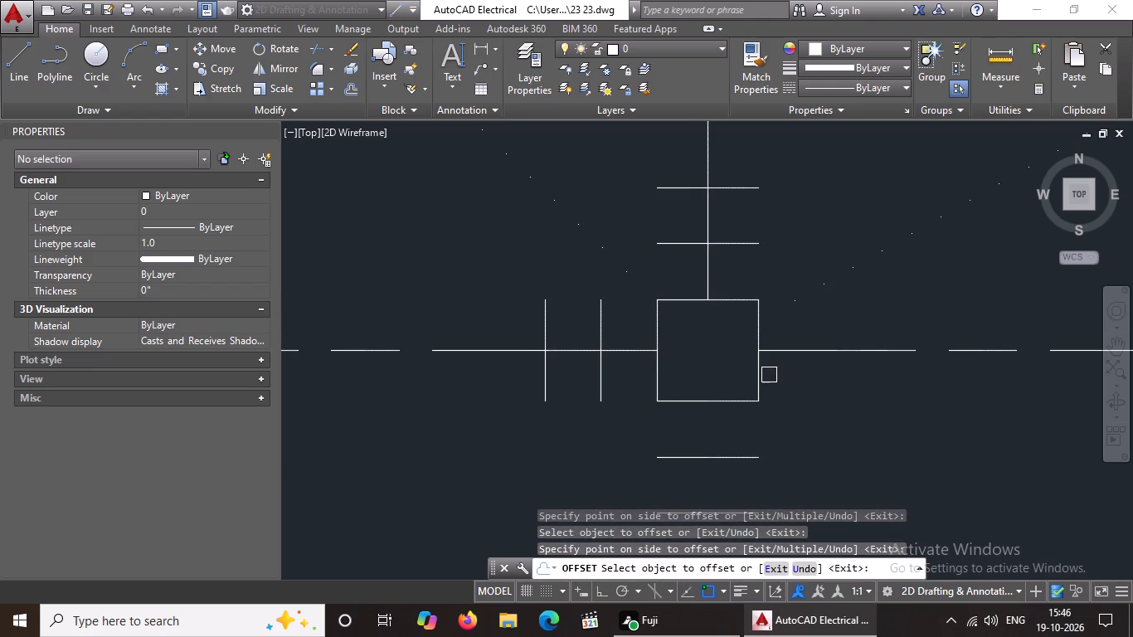
Offset the column's east side outward twice in succession, 5" each time, and end the Offset command.
click(759, 377)
click(795, 381)
drag(811, 367, 824, 366)
click(858, 358)
scroll(819, 406, down, 2)
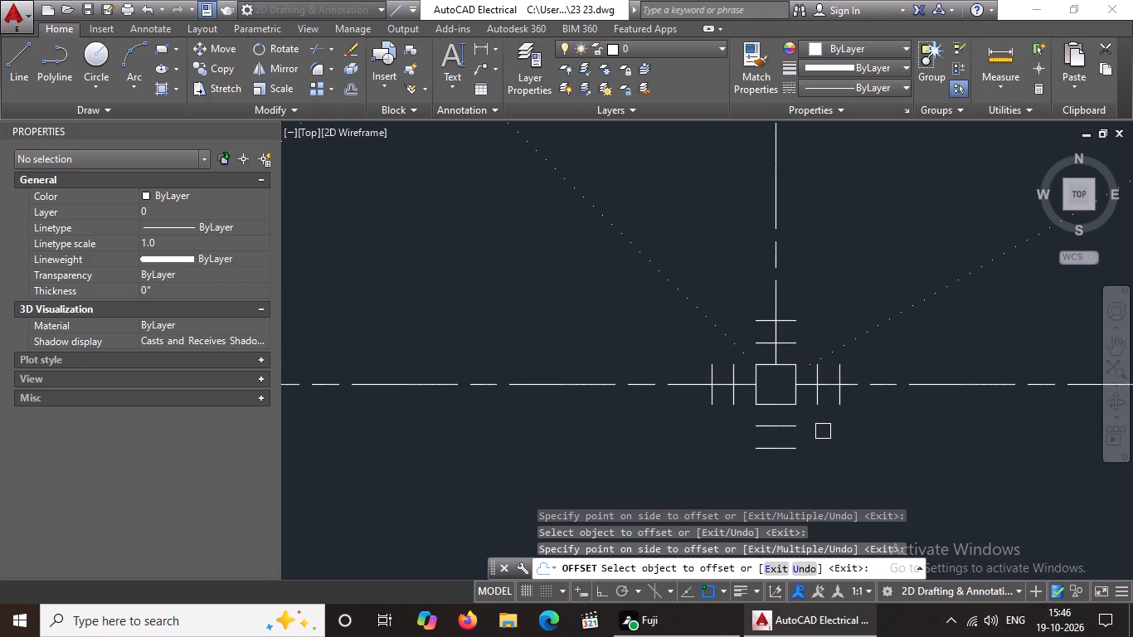
key(Escape)
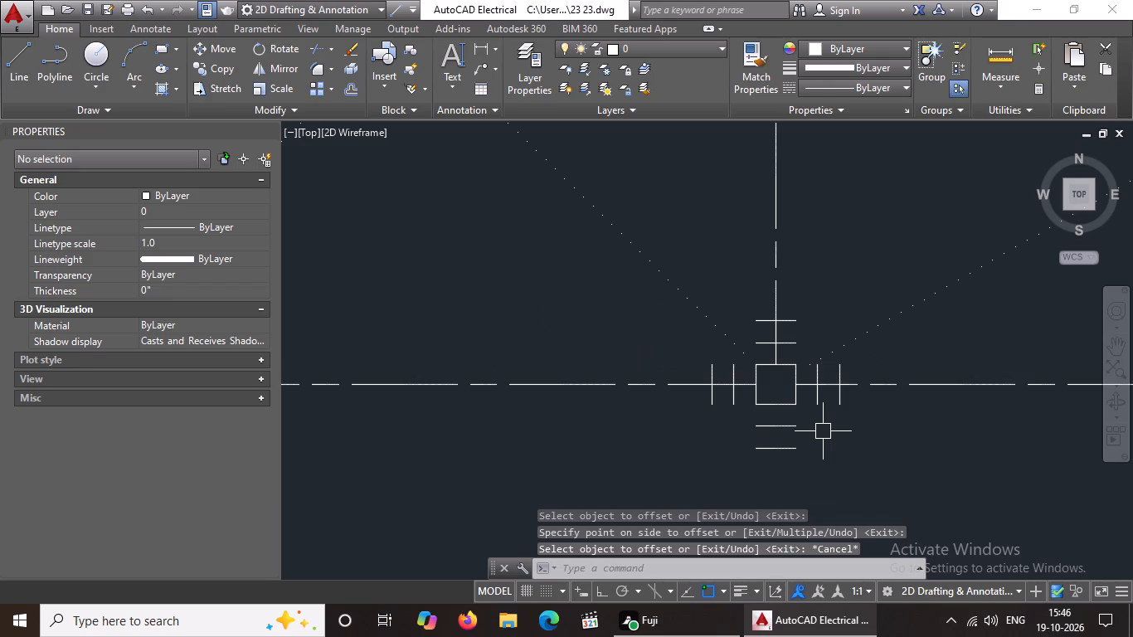
Fillet the inner offset lines at the column's southwest corner with radius 0.
key(f)
key(Return)
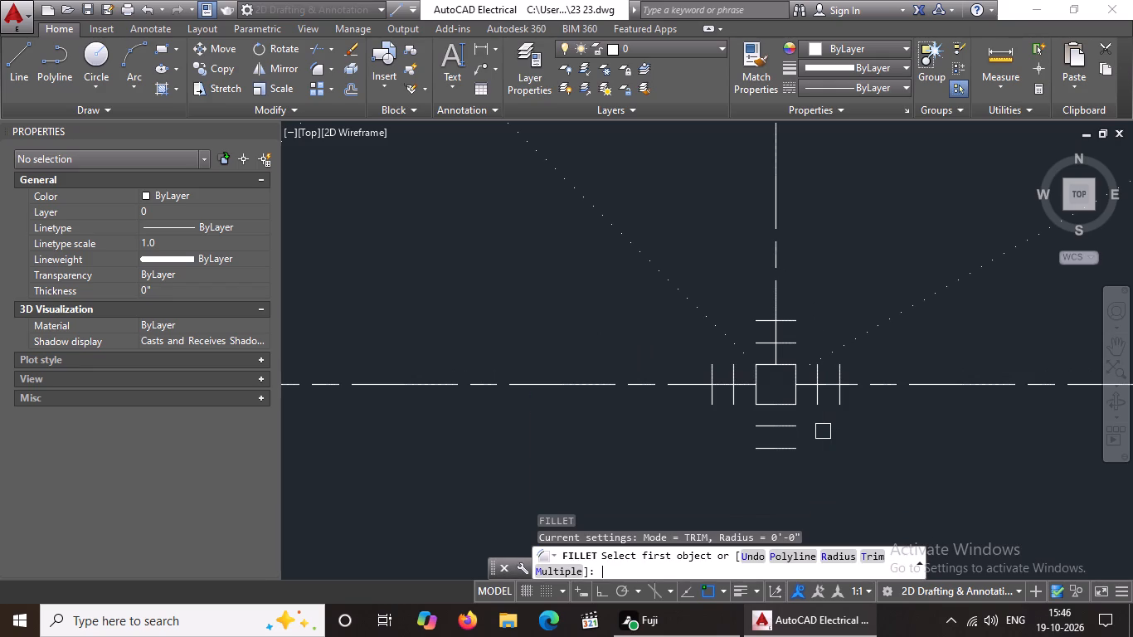
key(r)
key(Return)
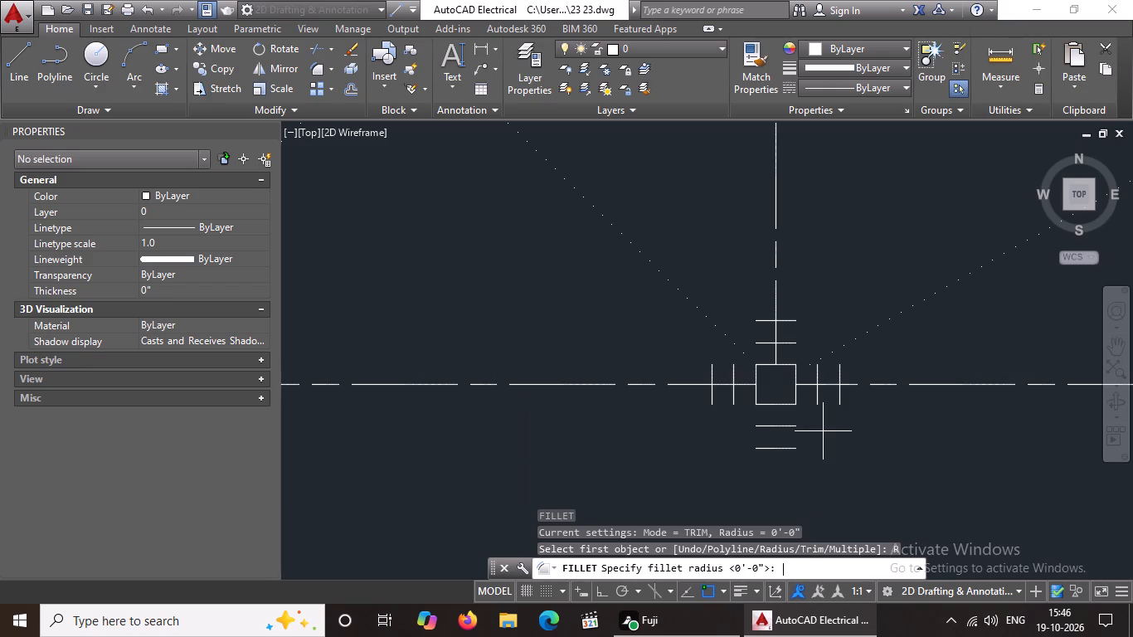
key(0)
key(Return)
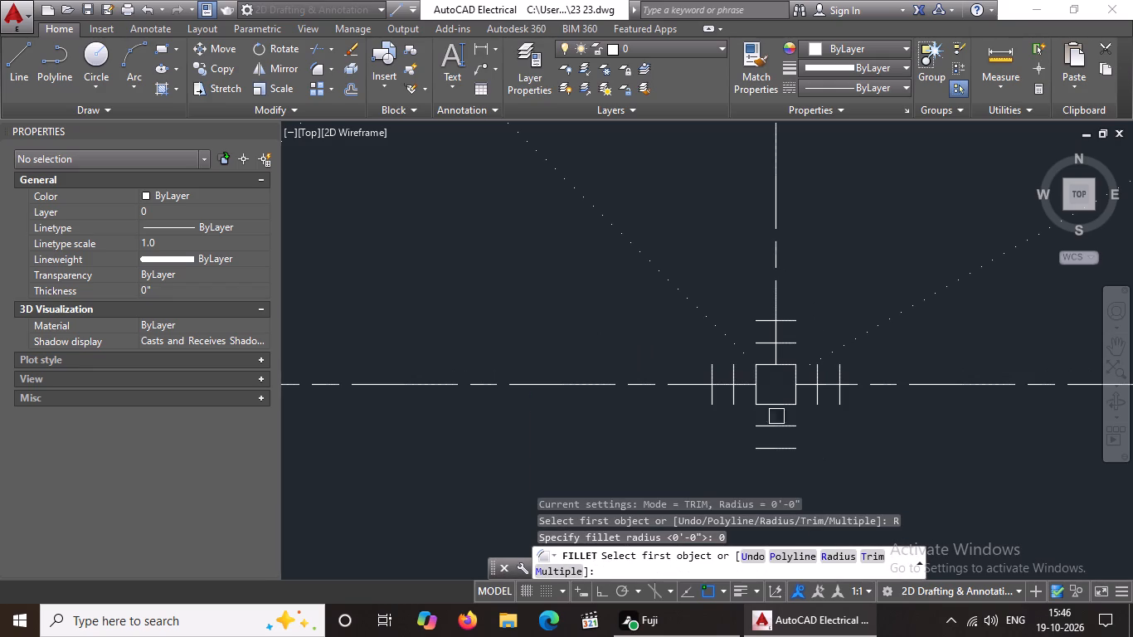
click(732, 403)
click(761, 425)
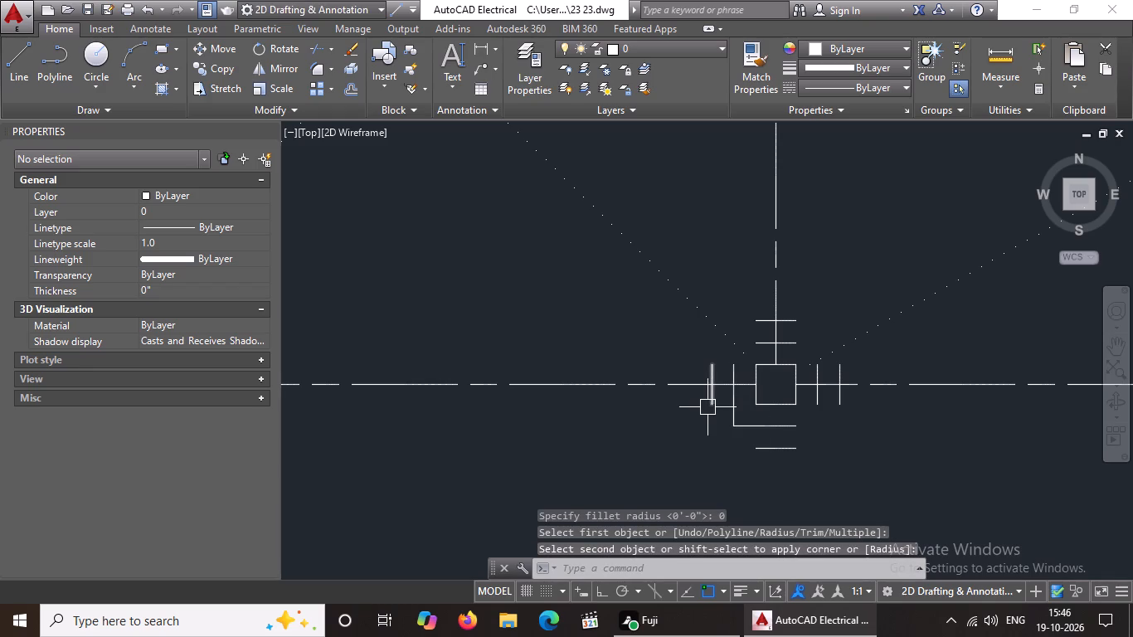
key(Escape)
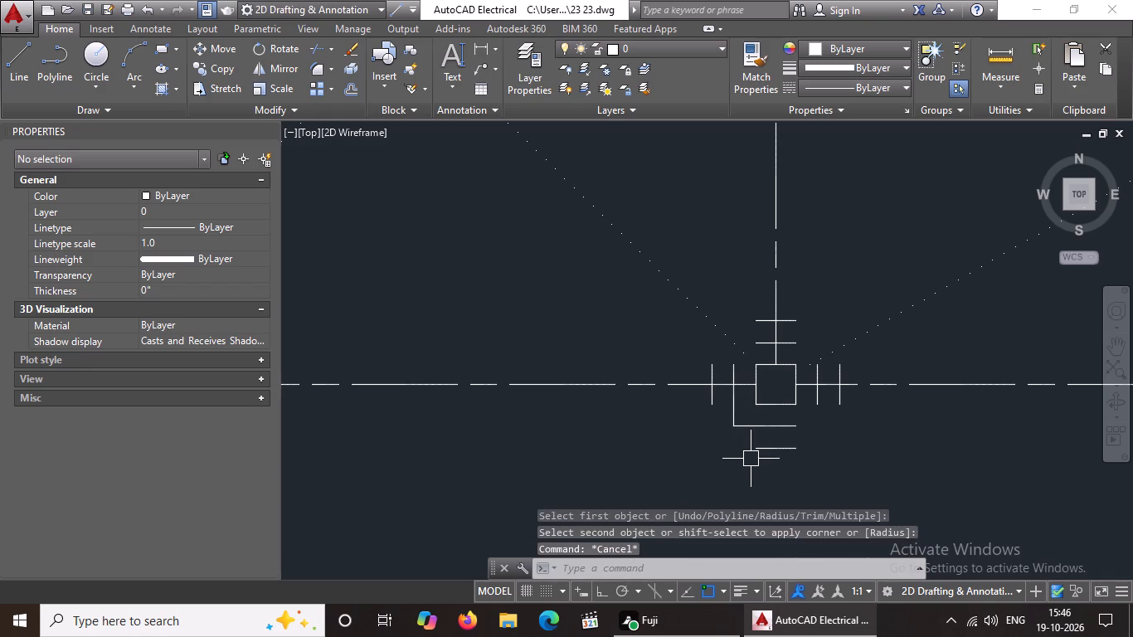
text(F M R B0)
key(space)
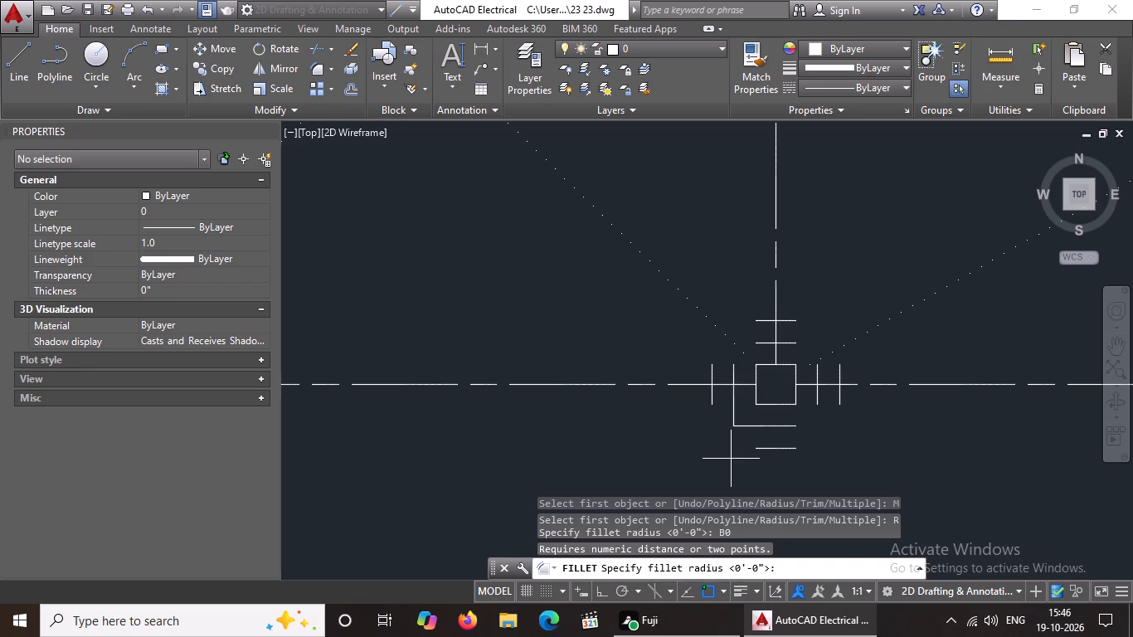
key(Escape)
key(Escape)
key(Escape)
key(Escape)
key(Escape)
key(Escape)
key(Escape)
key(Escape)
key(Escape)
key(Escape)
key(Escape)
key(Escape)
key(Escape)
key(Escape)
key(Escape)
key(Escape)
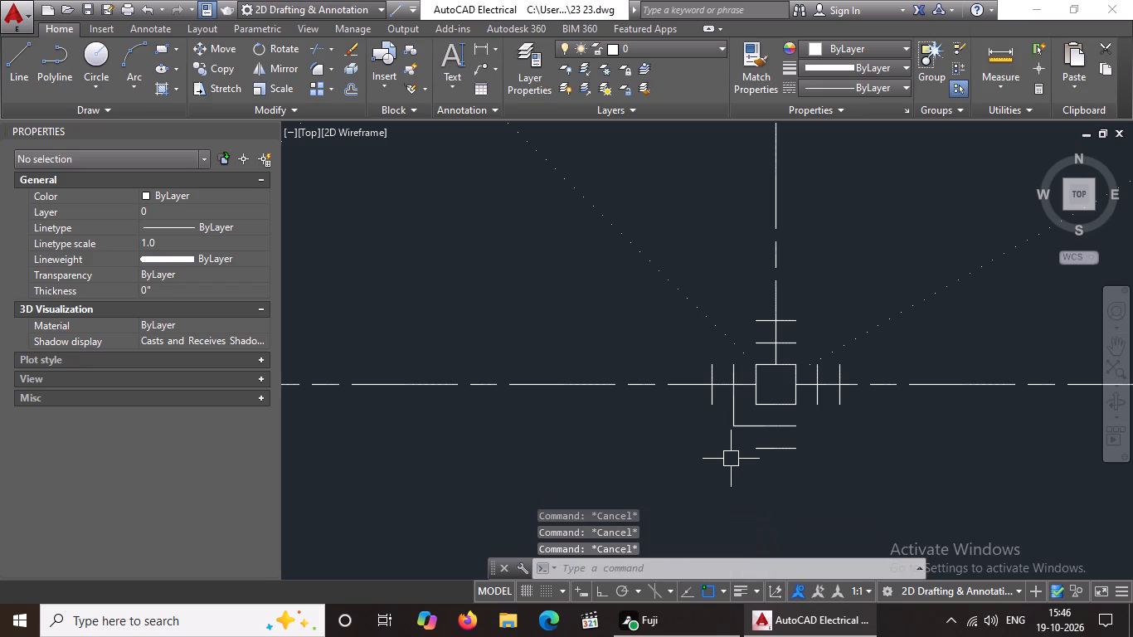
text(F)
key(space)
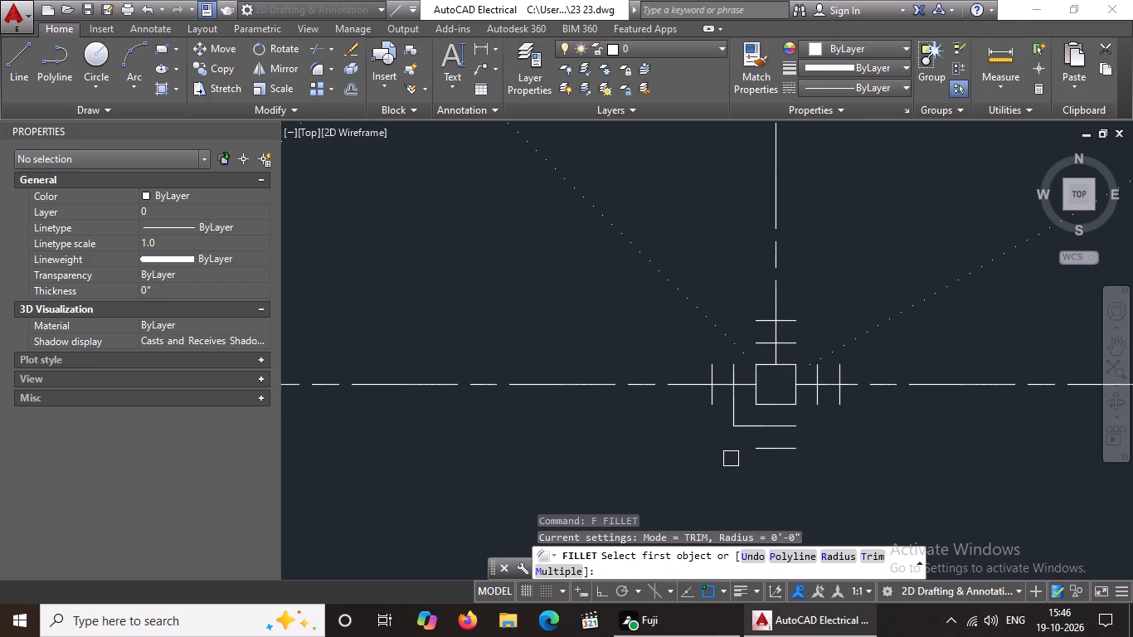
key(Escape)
Using Fillet in Multiple mode with radius 0, join the outer southwest corner and both the inner and outer southeast corners.
key(f)
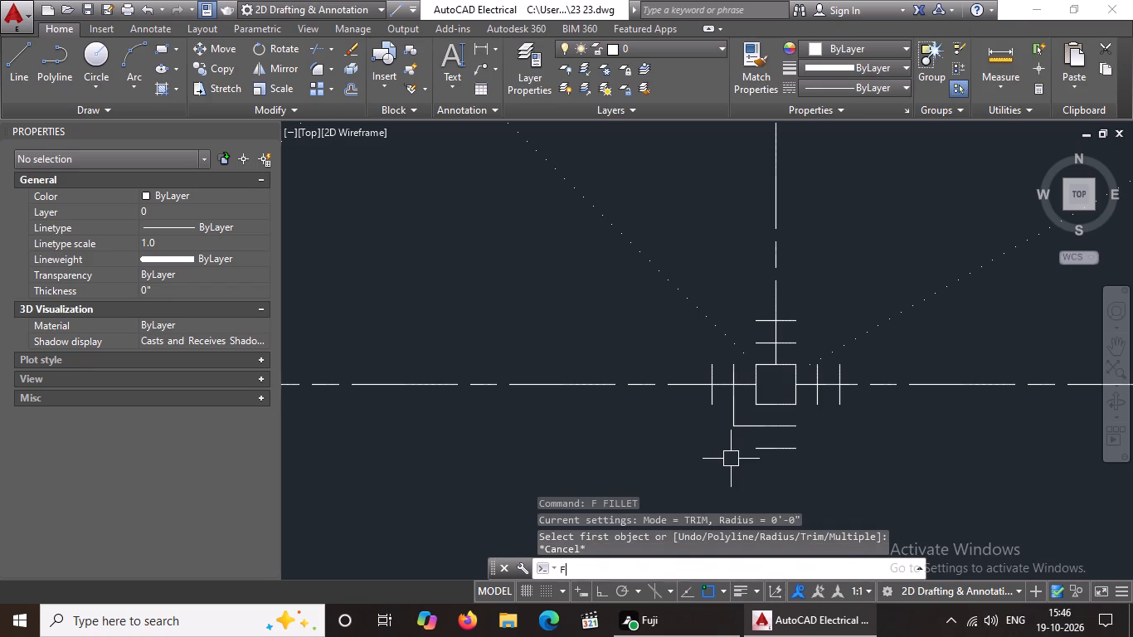
key(Return)
key(m)
key(Return)
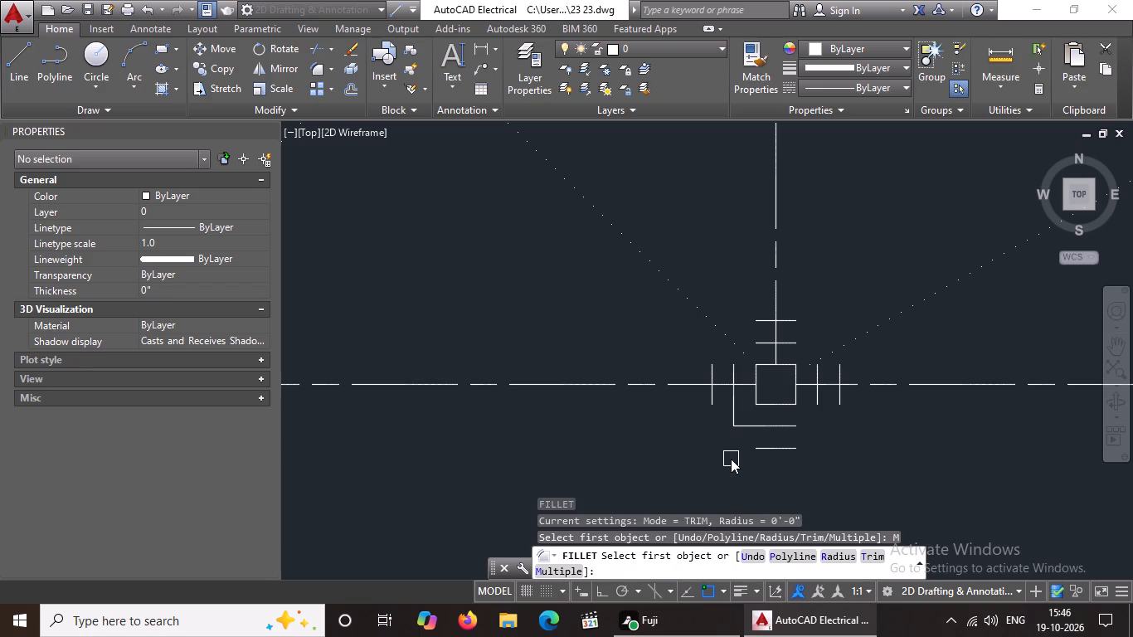
key(r)
key(Return)
key(0)
key(Return)
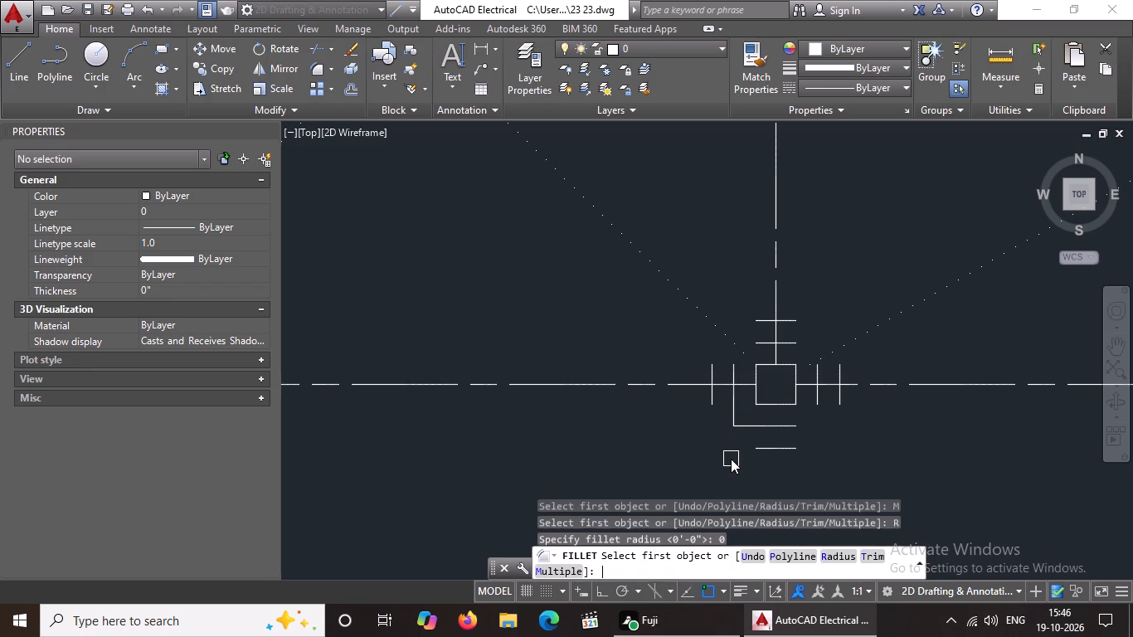
click(708, 406)
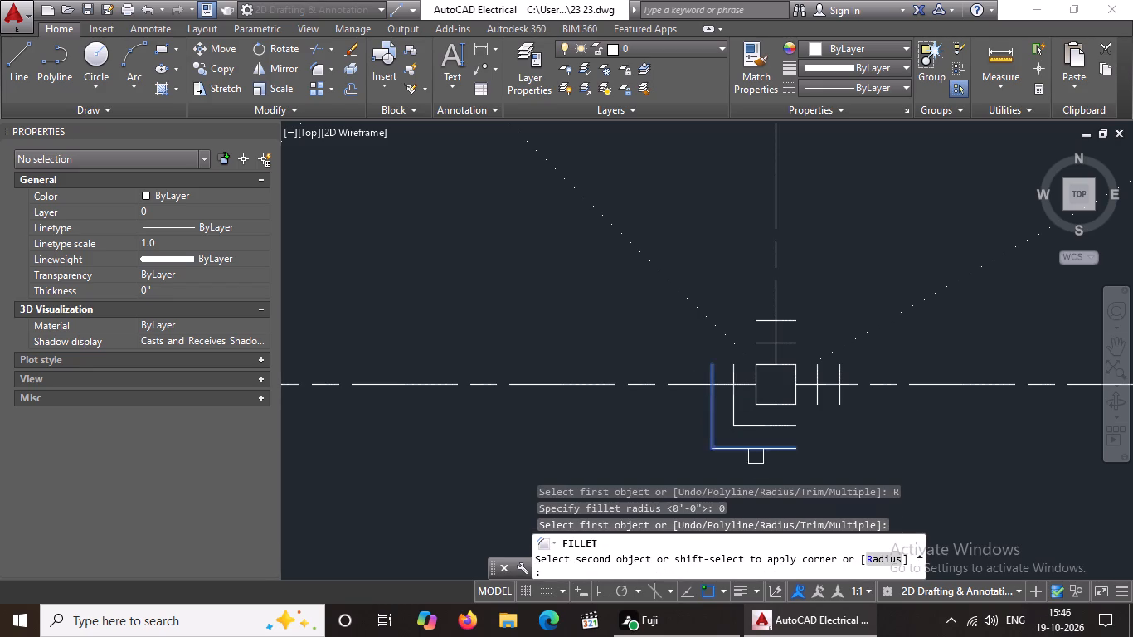
click(767, 450)
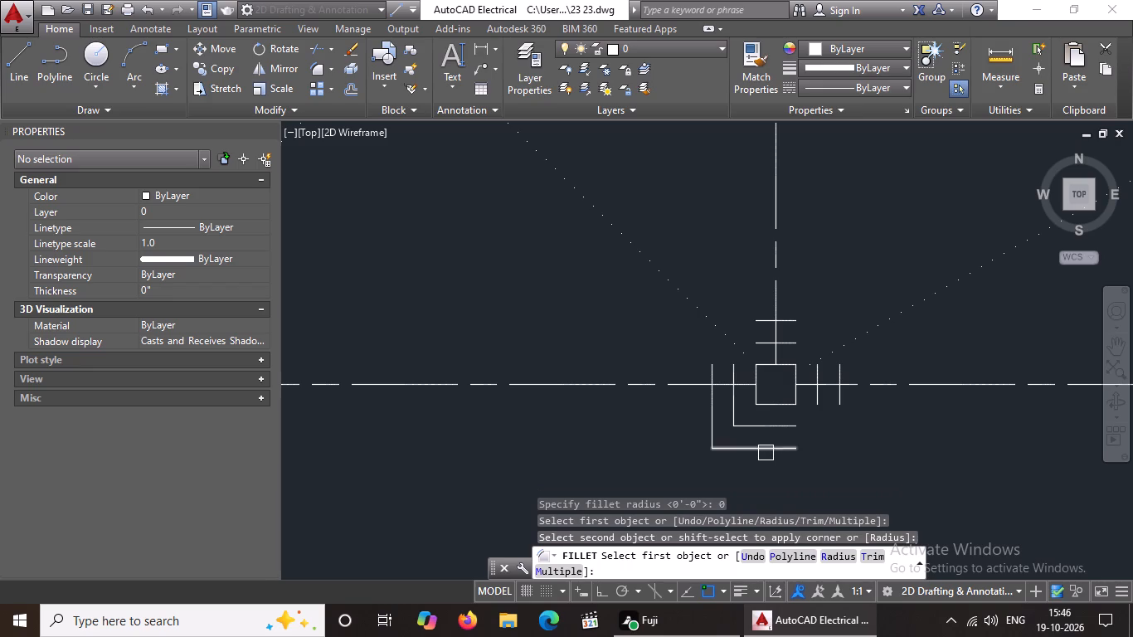
click(784, 430)
click(814, 401)
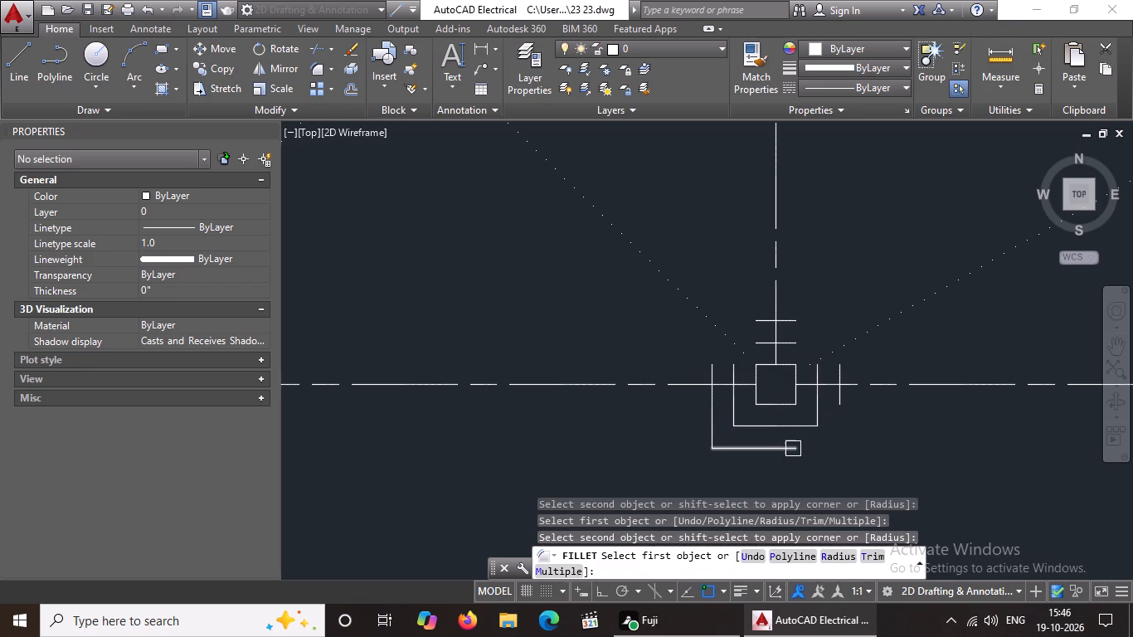
click(788, 448)
click(846, 404)
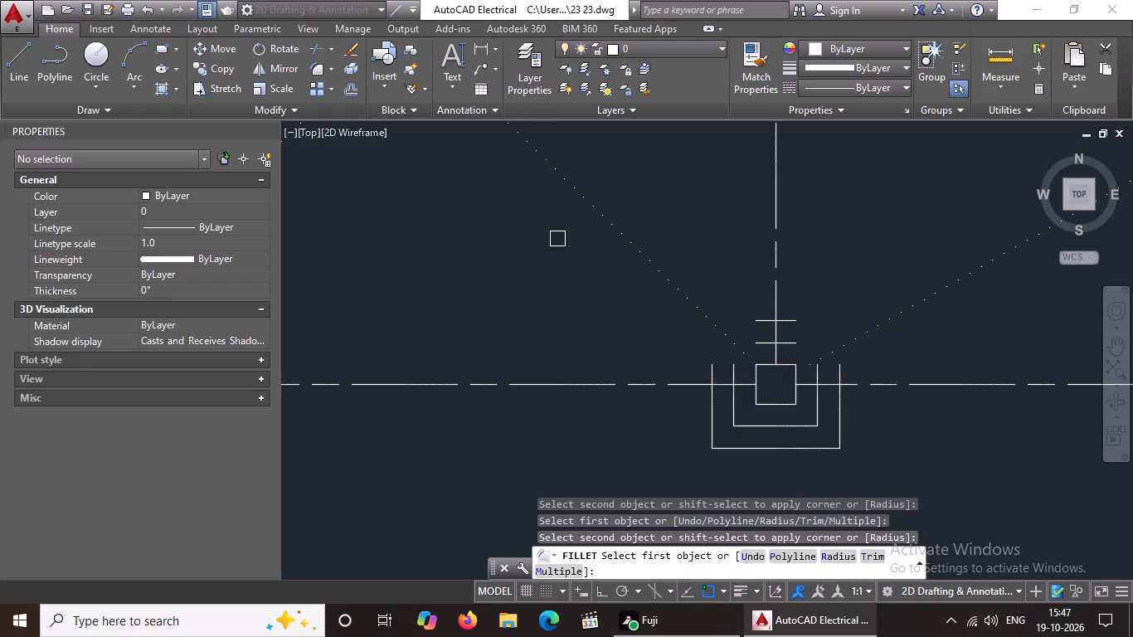
Close the northwest and northeast corners of both the inner and outer offset outlines with zero-radius fillets, and end the Fillet command.
click(732, 370)
click(767, 338)
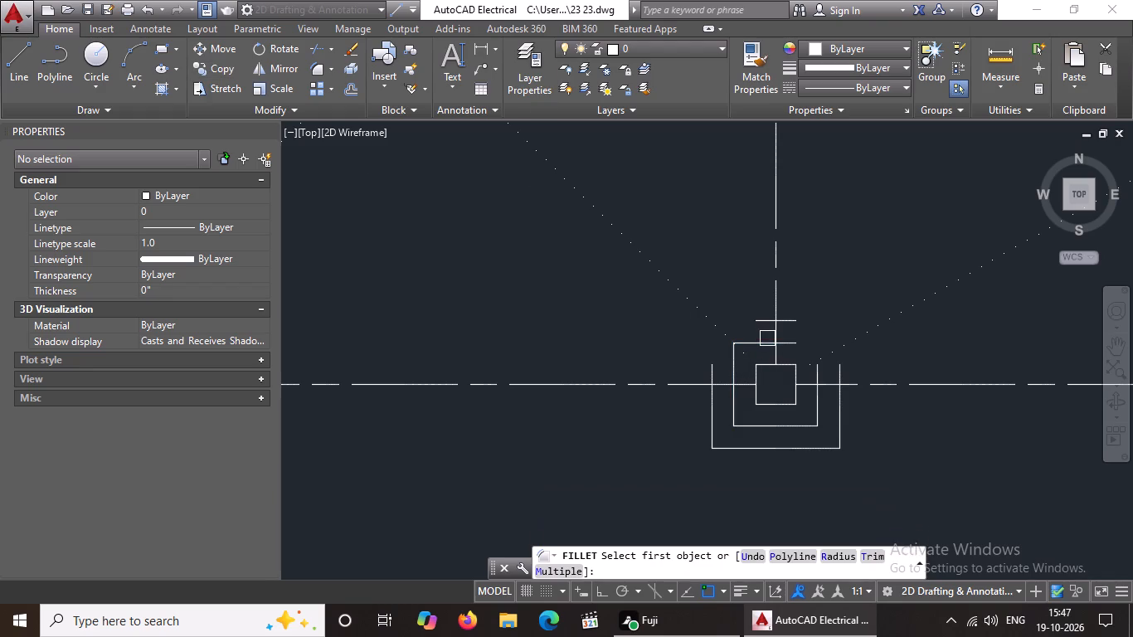
click(710, 375)
click(758, 316)
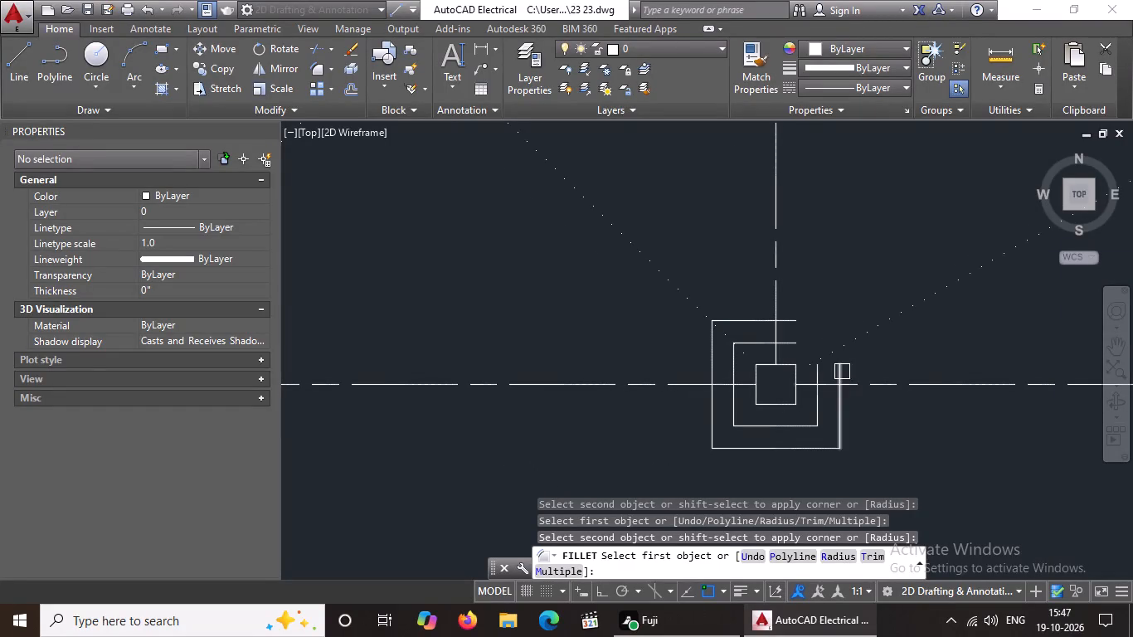
scroll(842, 372, up, 1)
click(760, 328)
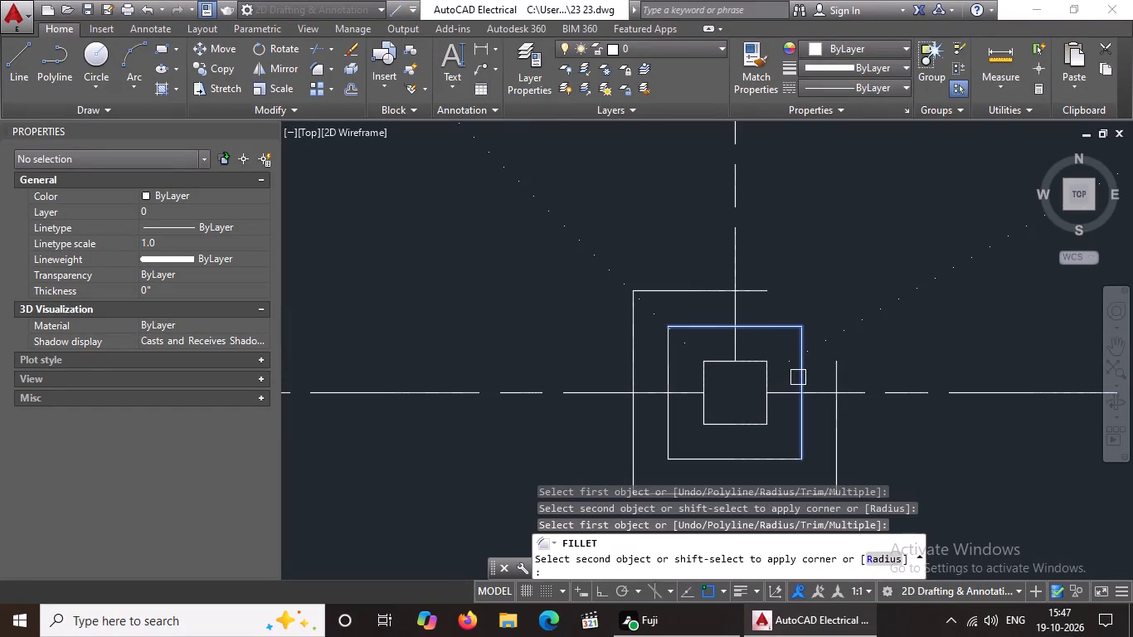
click(798, 377)
click(761, 293)
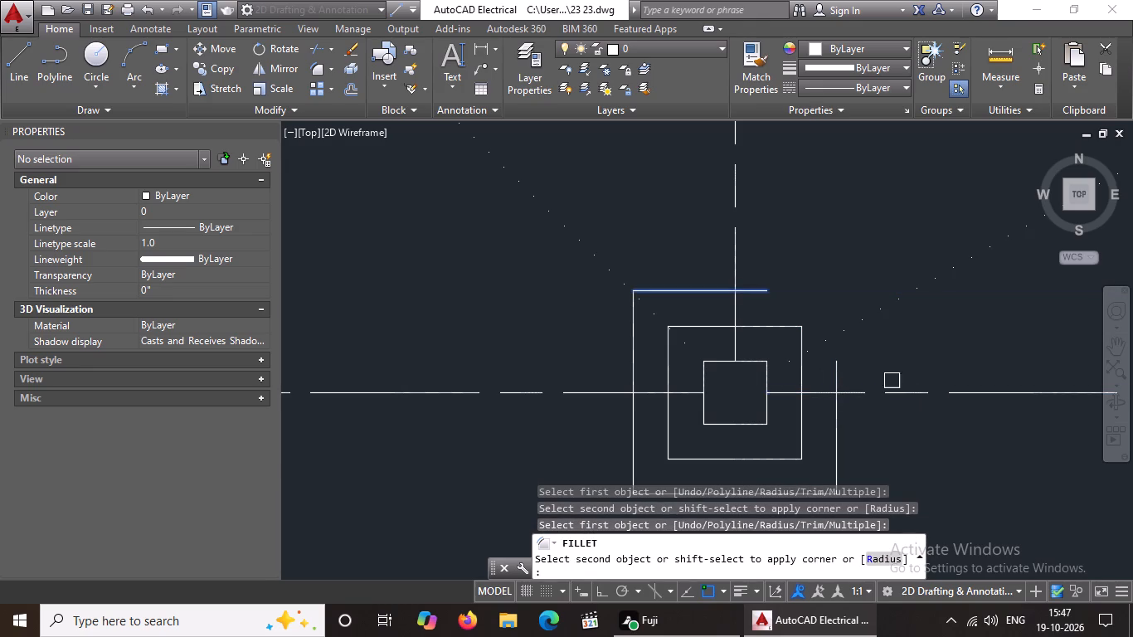
click(834, 372)
scroll(860, 363, down, 2)
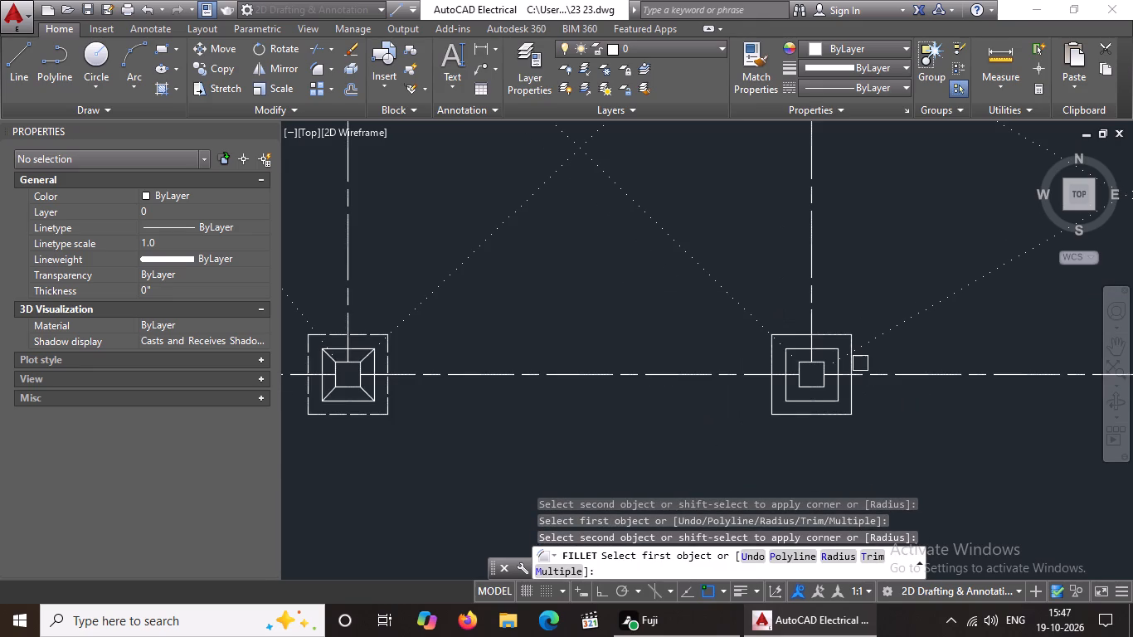
key(Escape)
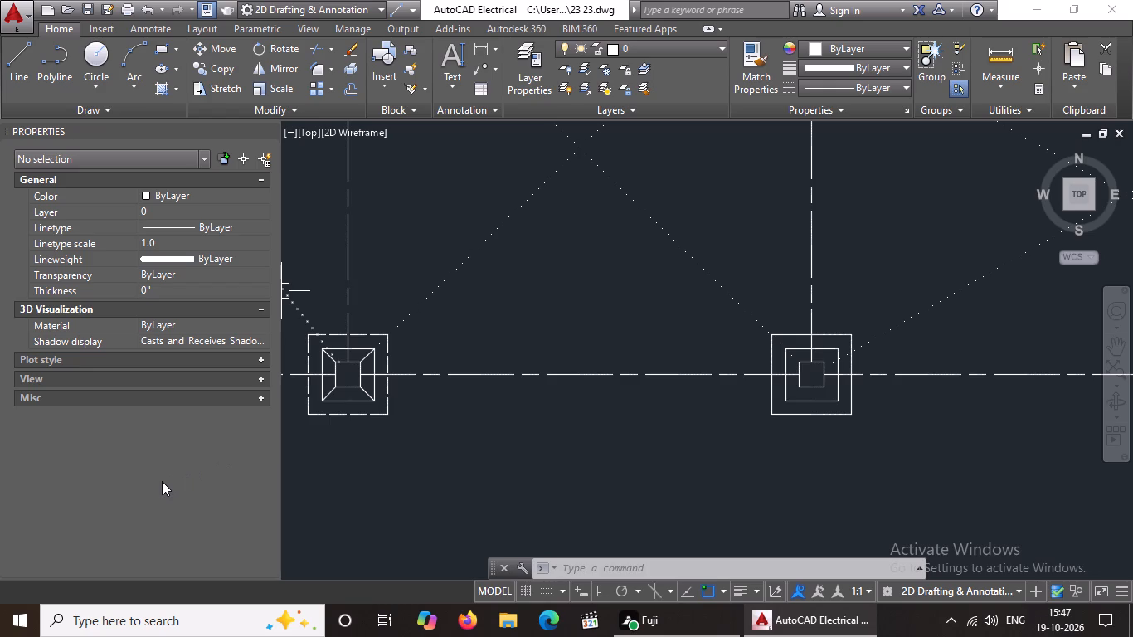
Draw a diagonal line from the column's northeast corner to the inner offset outline's northeast corner.
key(l)
key(Return)
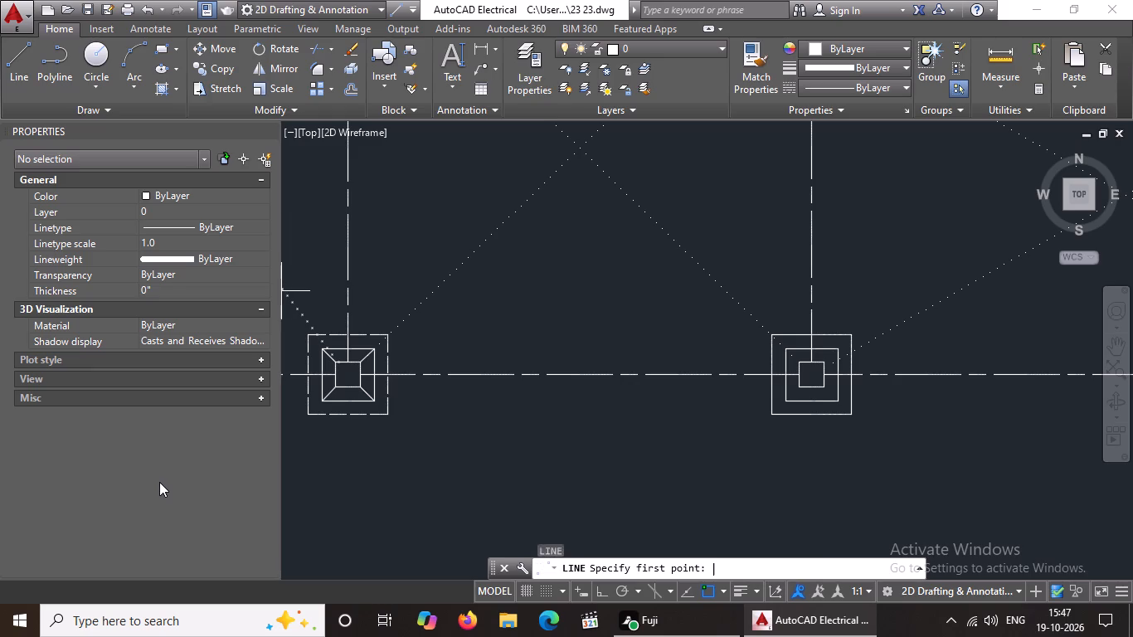
scroll(819, 362, up, 3)
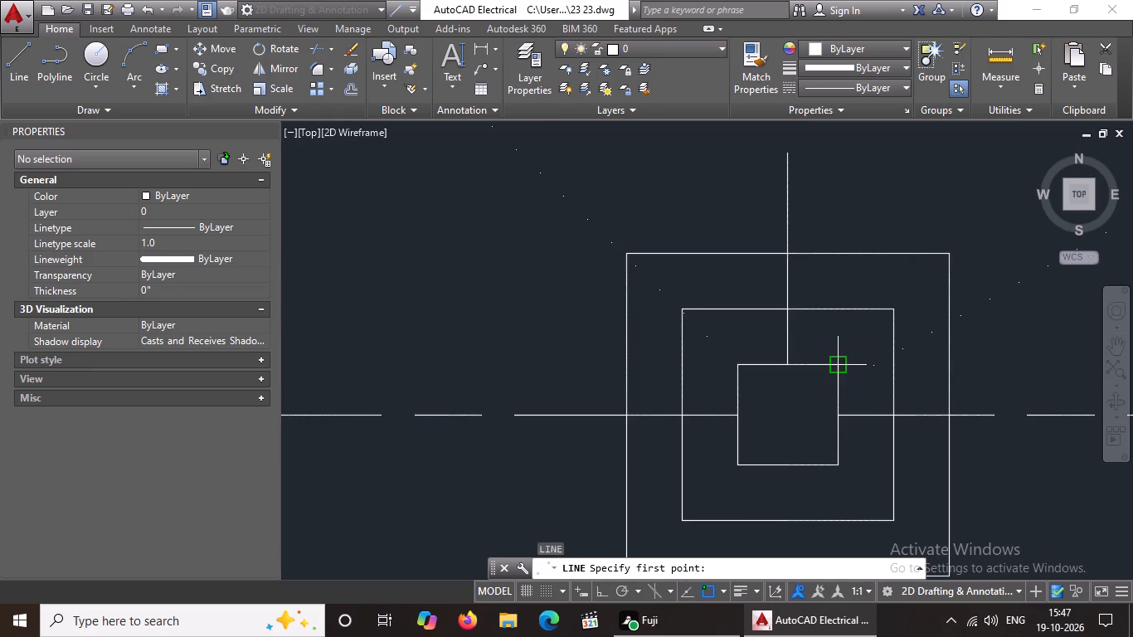
click(838, 366)
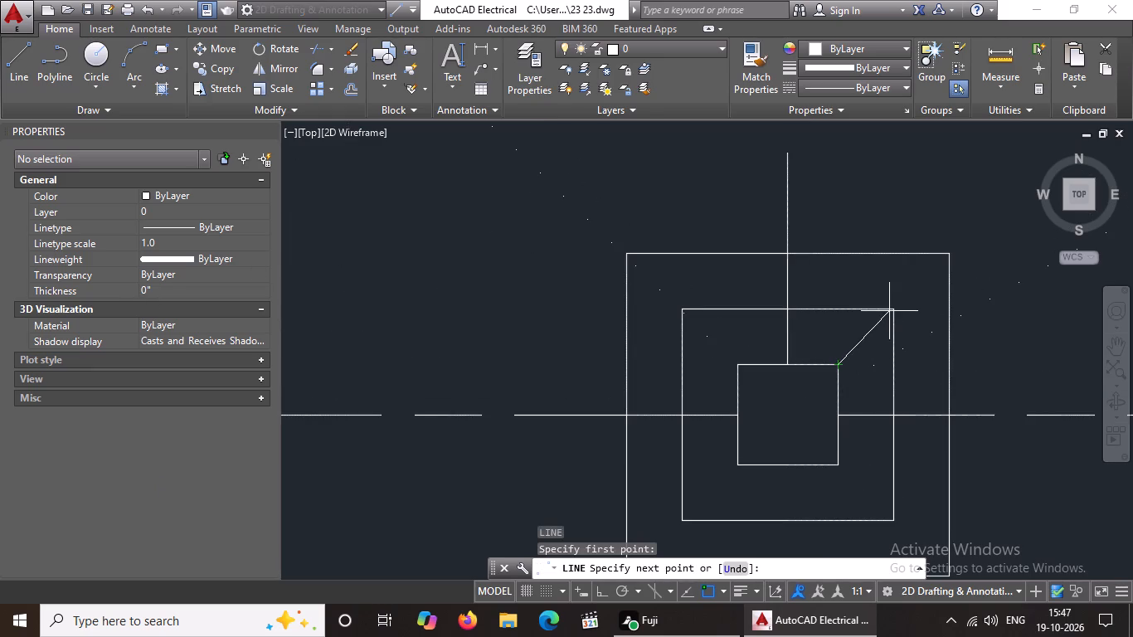
click(894, 309)
key(Escape)
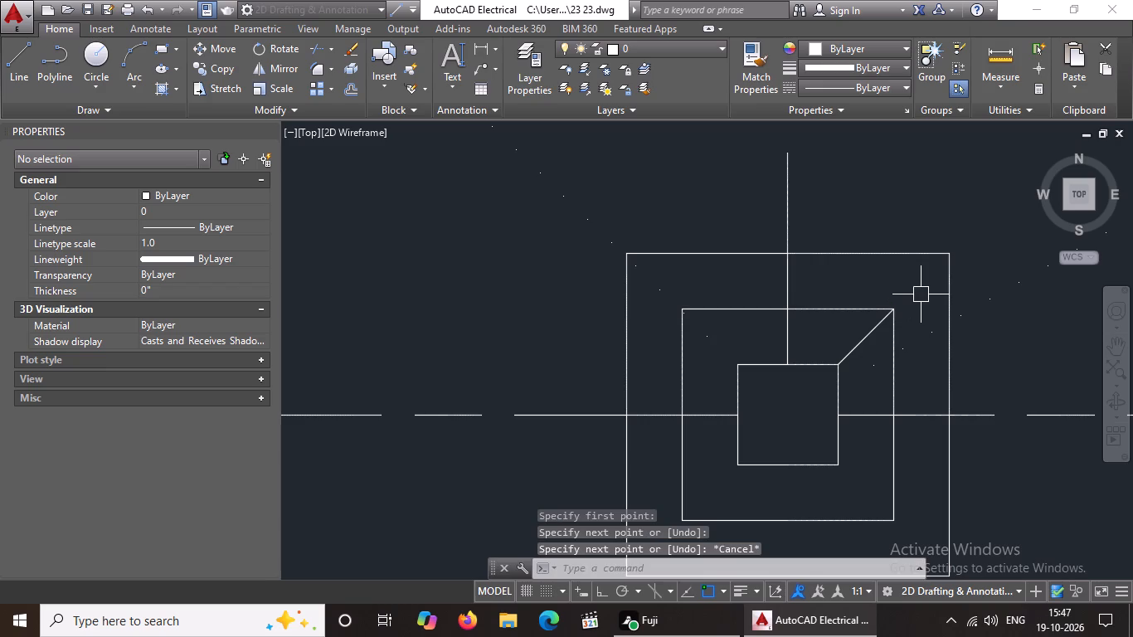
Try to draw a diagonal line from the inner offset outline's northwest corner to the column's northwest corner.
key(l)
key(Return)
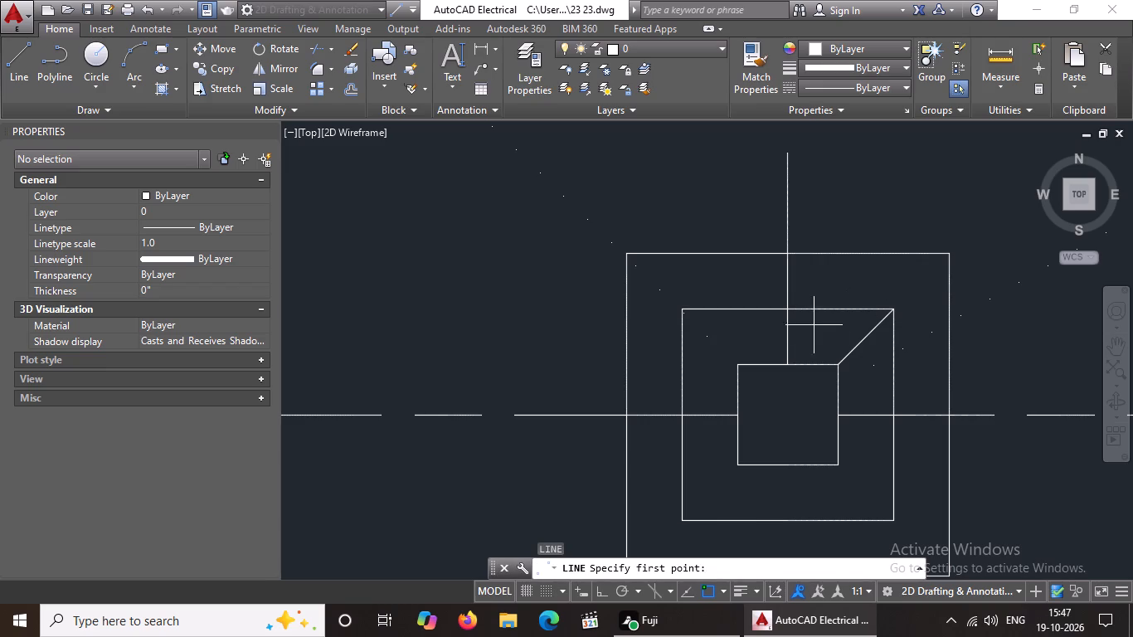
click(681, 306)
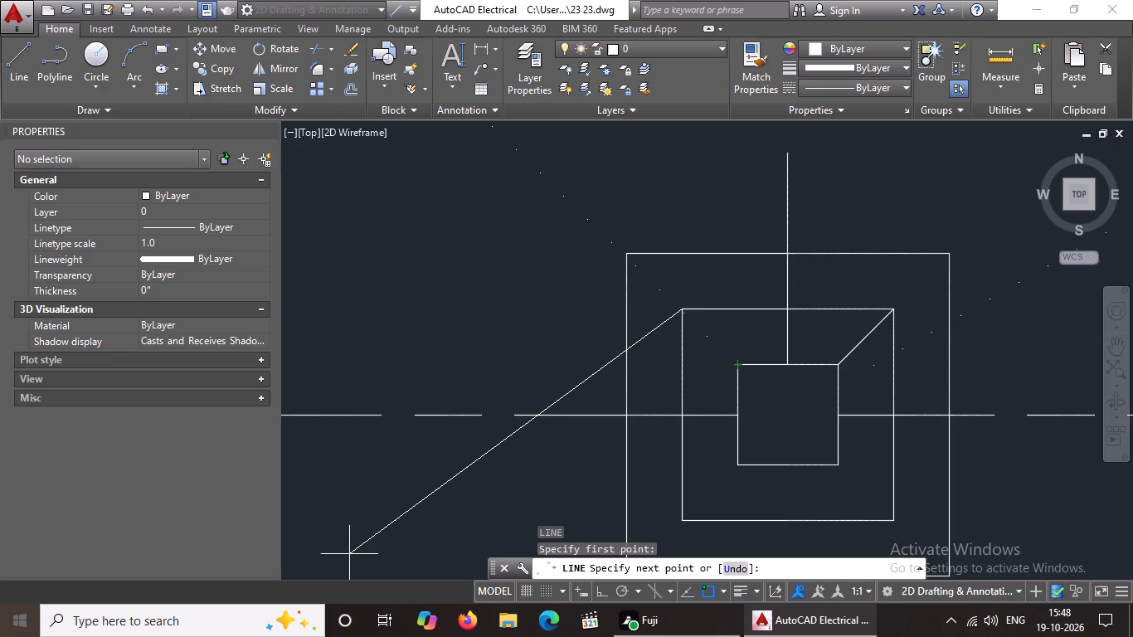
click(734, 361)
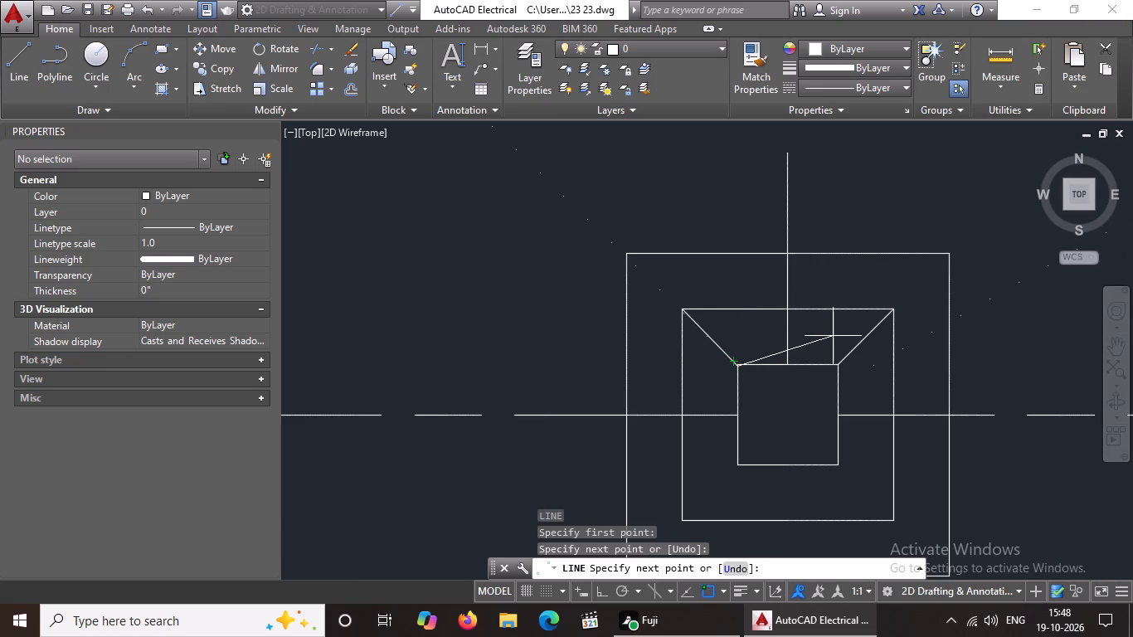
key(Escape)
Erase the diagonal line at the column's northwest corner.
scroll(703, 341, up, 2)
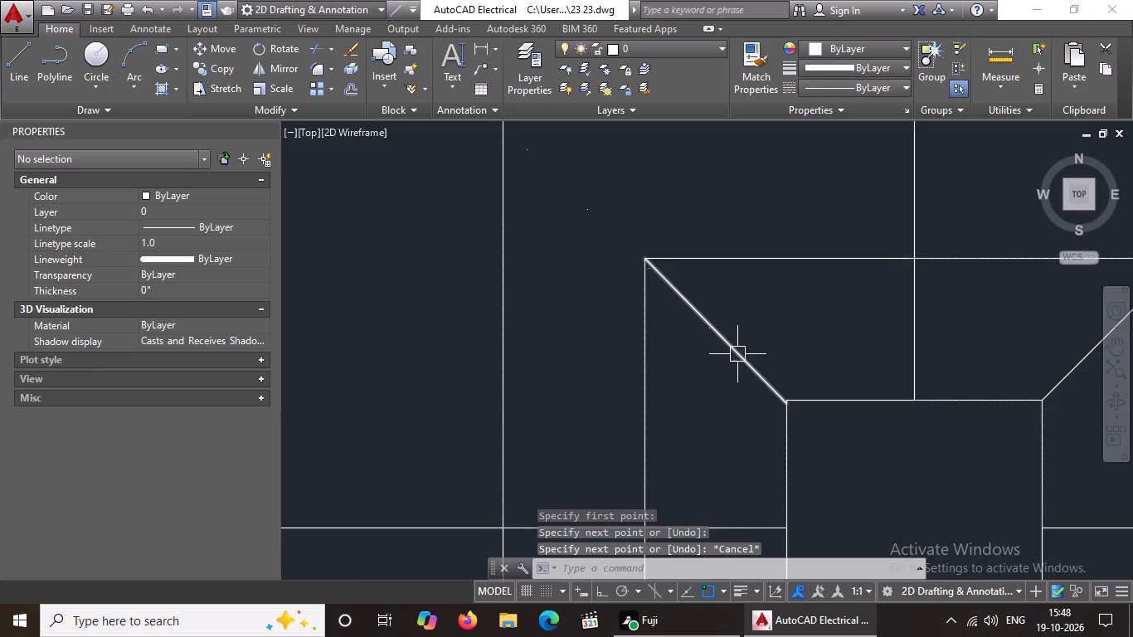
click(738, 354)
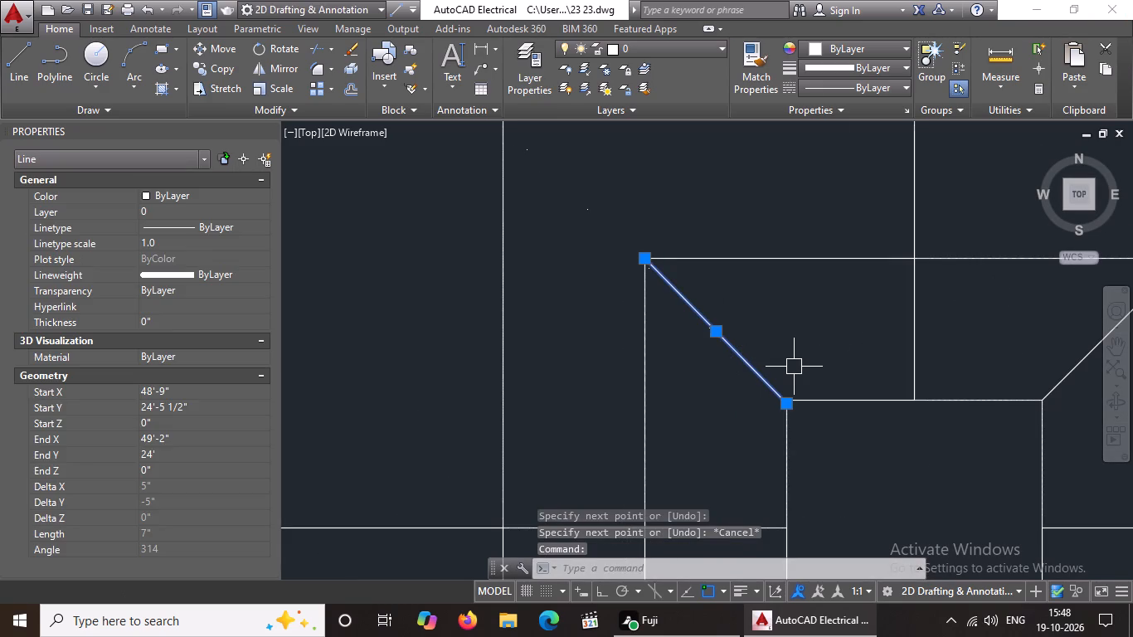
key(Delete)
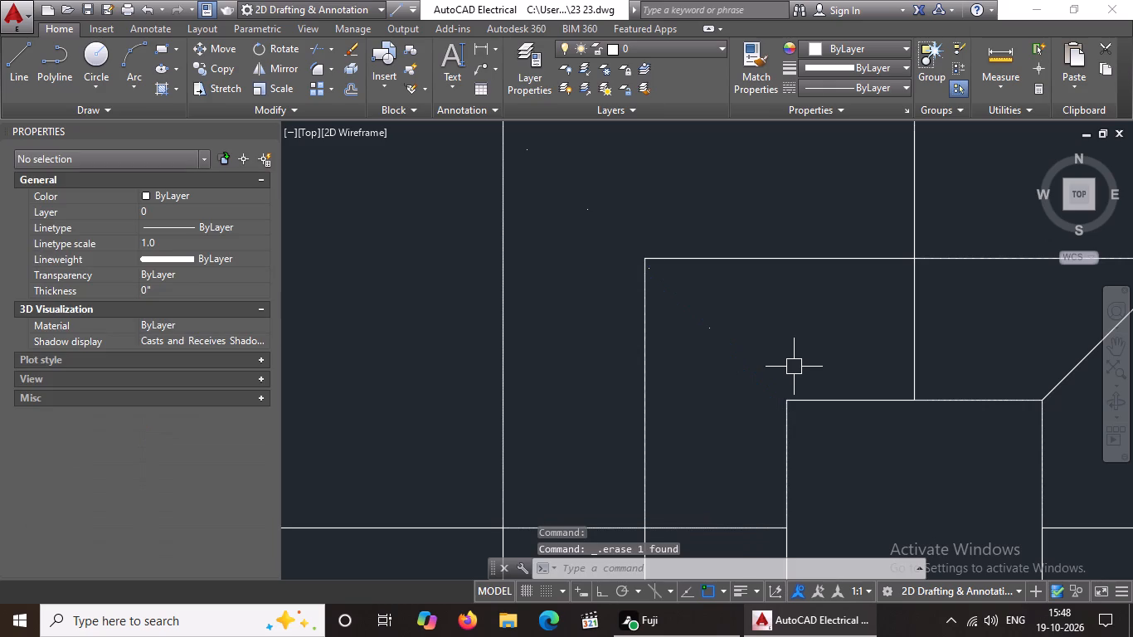
Draw a diagonal line from the inner offset outline's northwest corner exactly to the column's northwest corner.
key(l)
key(Return)
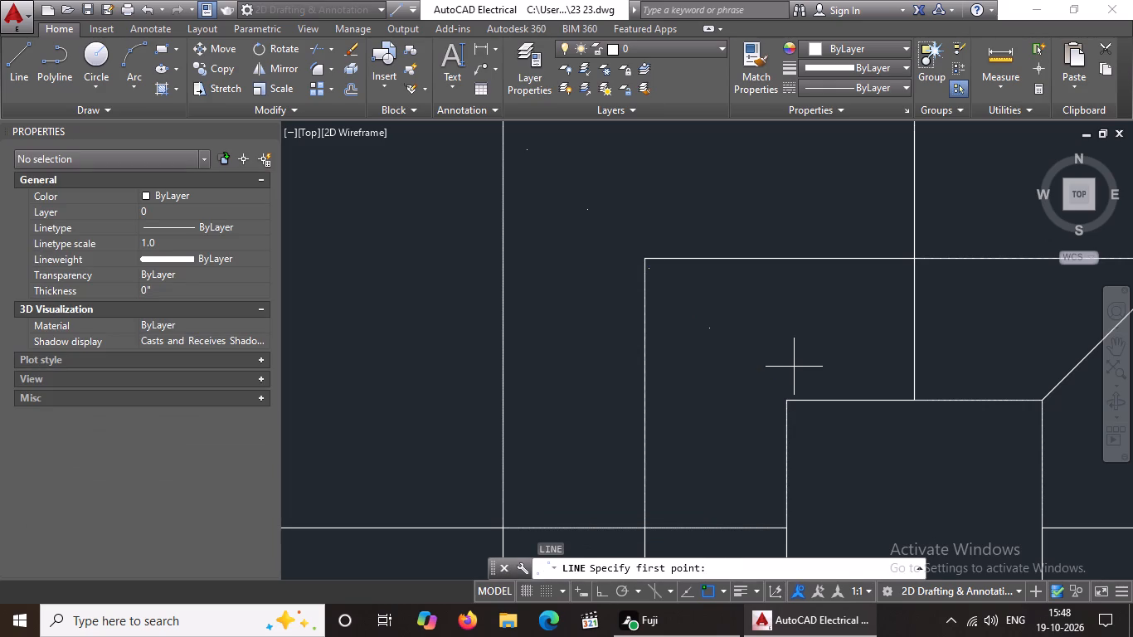
click(649, 256)
click(787, 401)
scroll(819, 379, down, 3)
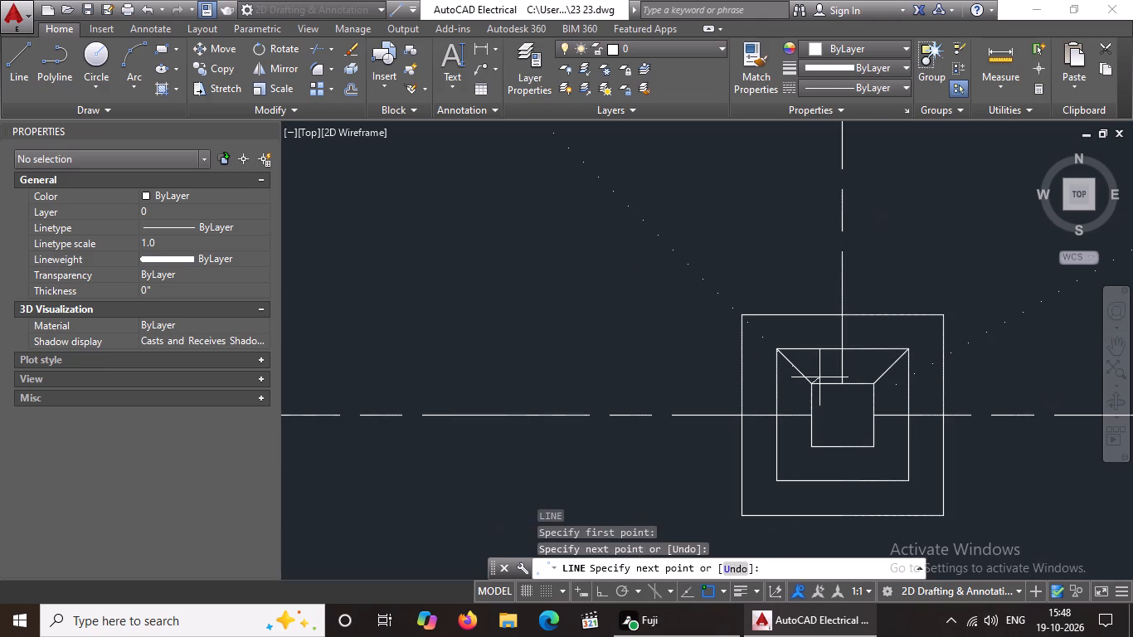
key(Escape)
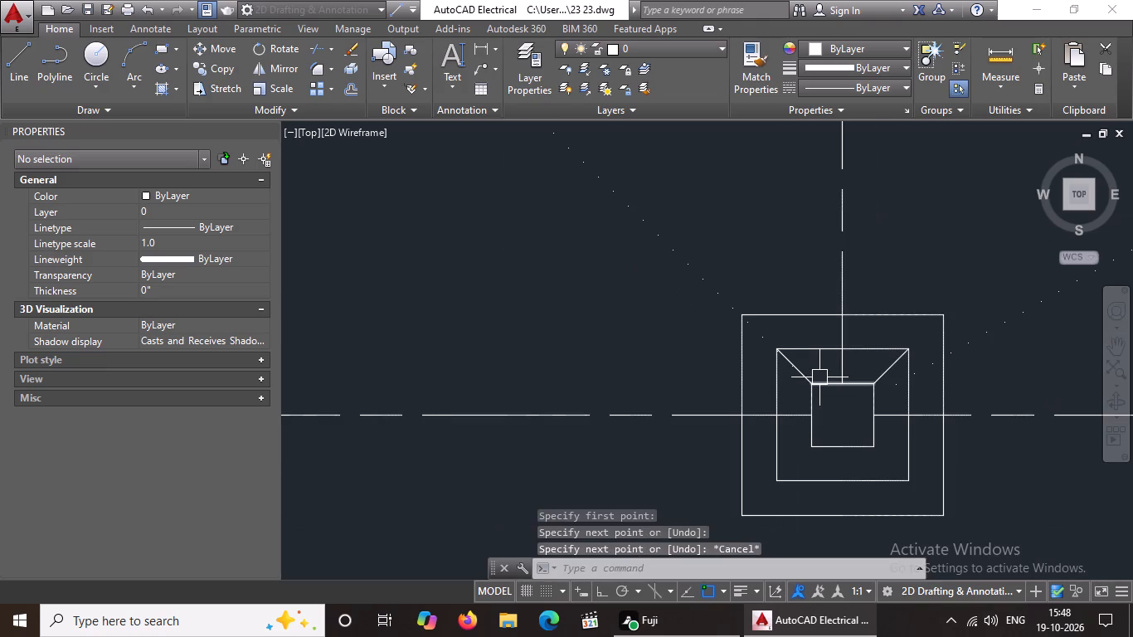
Draw a diagonal line from the inner offset outline's southwest corner to the column's southwest corner.
key(l)
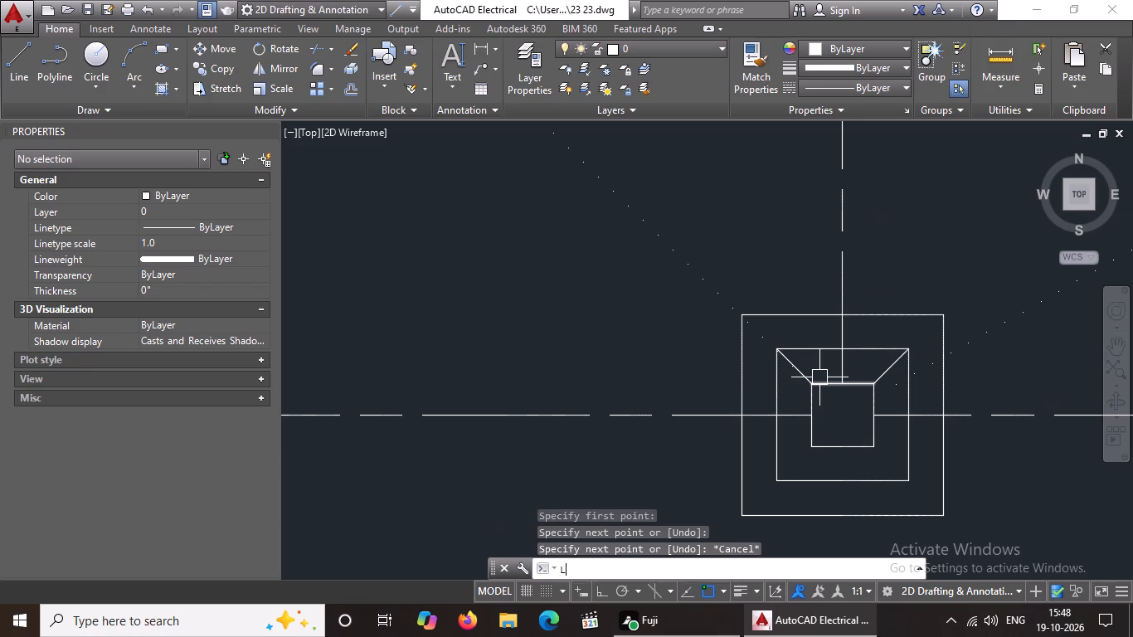
key(Return)
scroll(829, 468, up, 2)
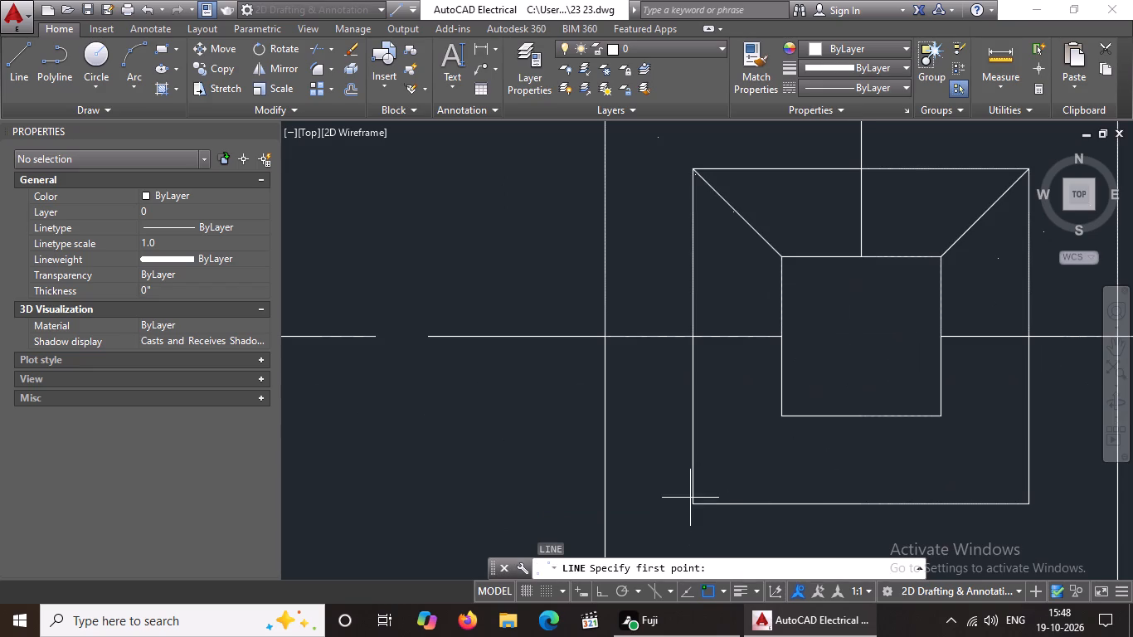
click(696, 504)
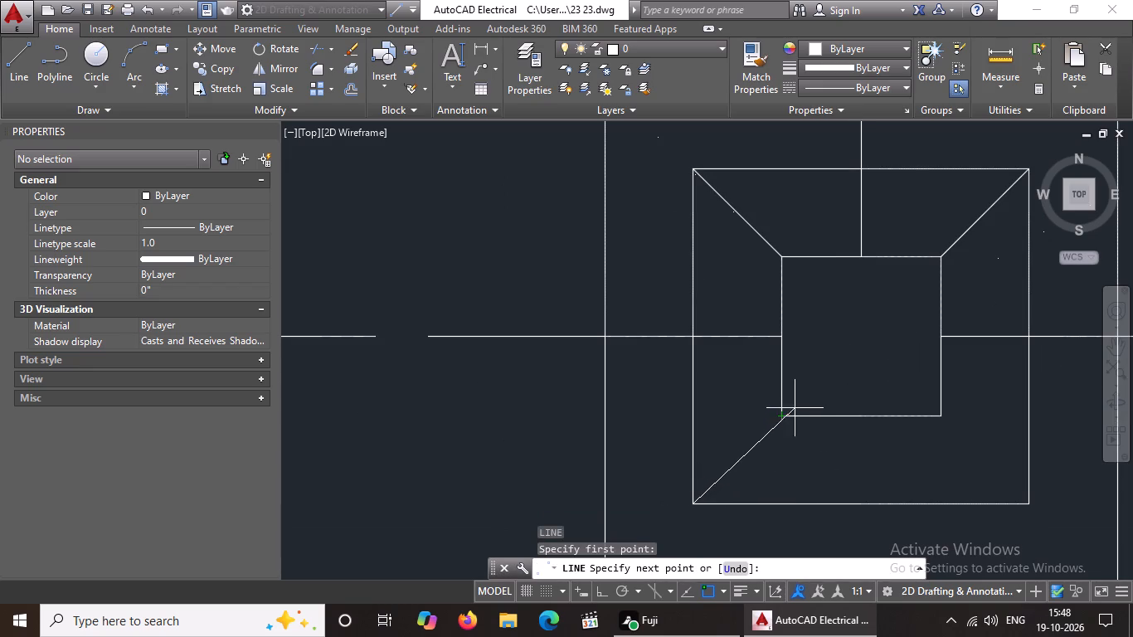
click(780, 417)
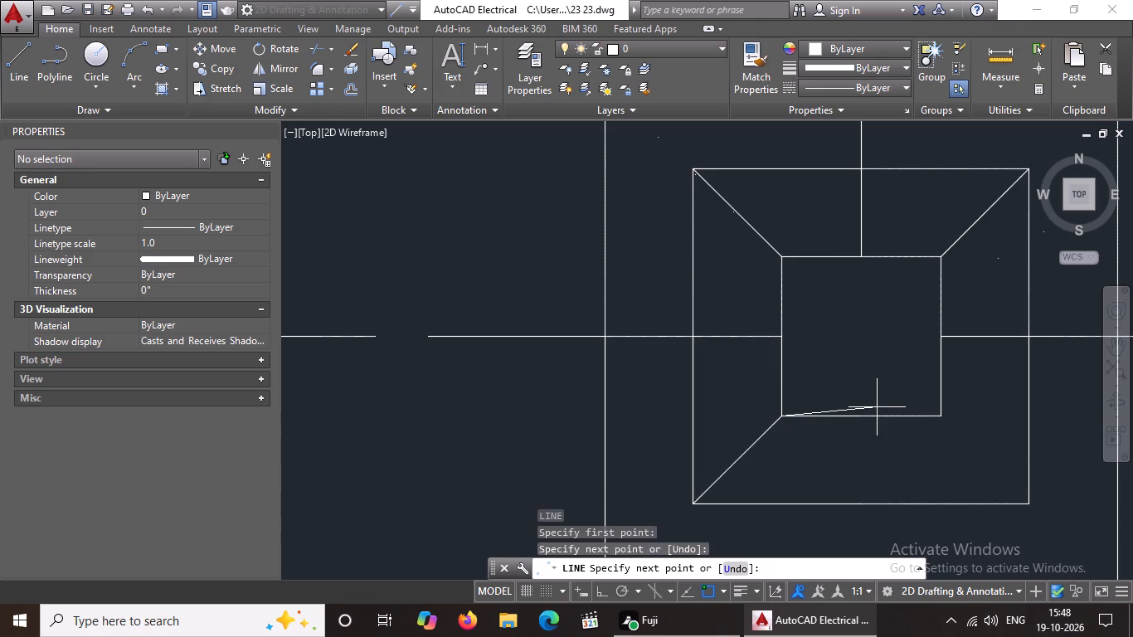
key(Escape)
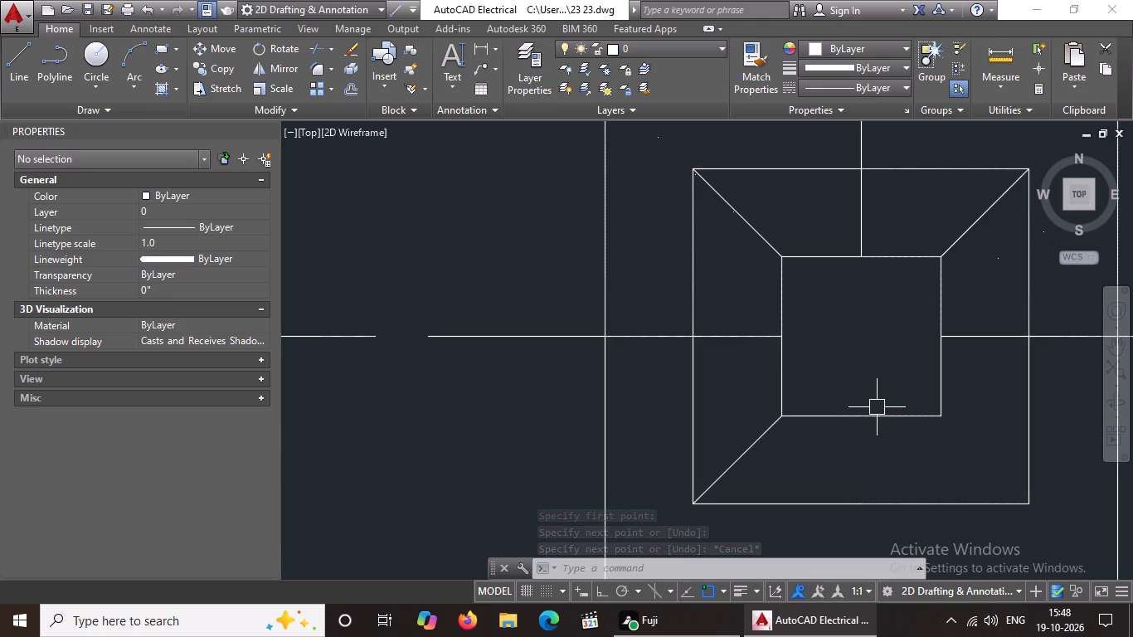
Draw a diagonal line from the column's southeast corner to the inner offset outline's southeast corner.
key(l)
key(Return)
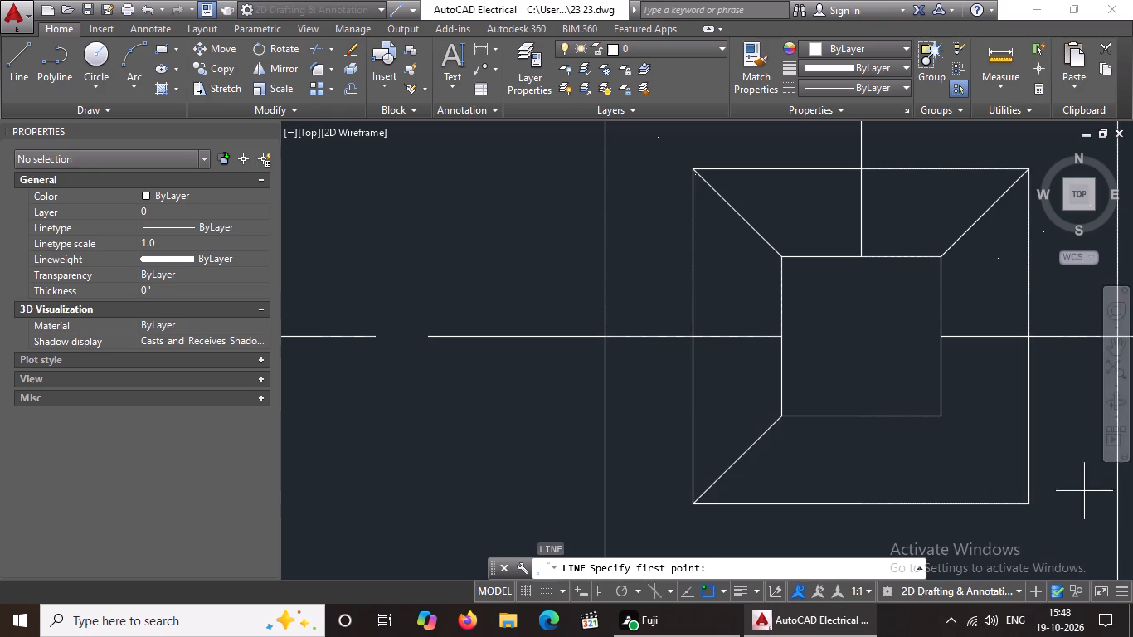
click(936, 417)
drag(1029, 508, 1043, 507)
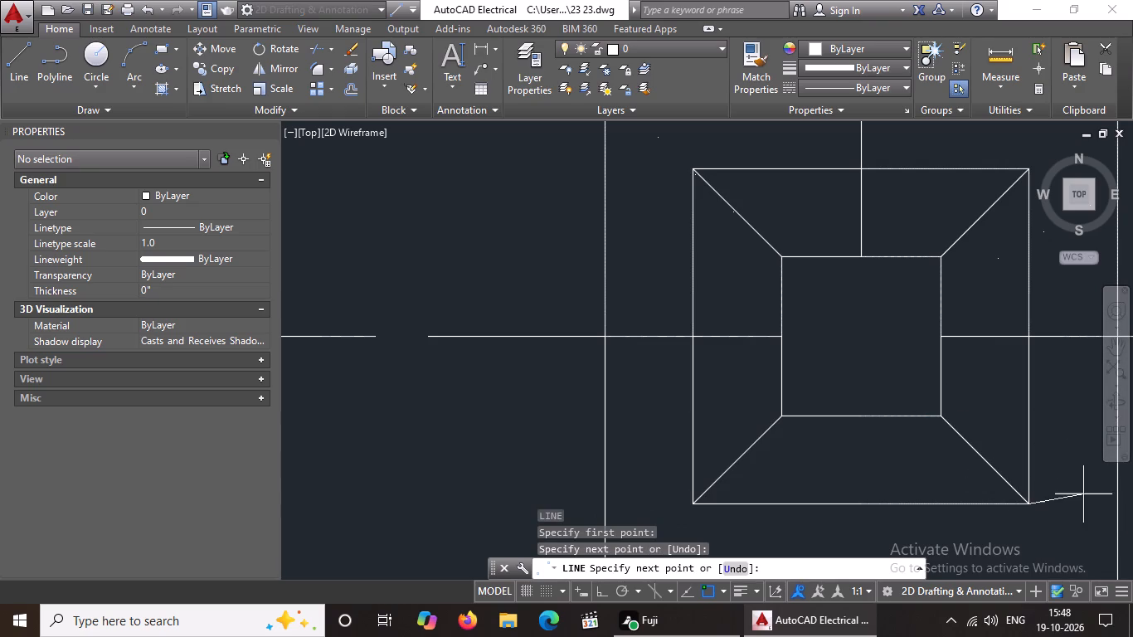
key(Escape)
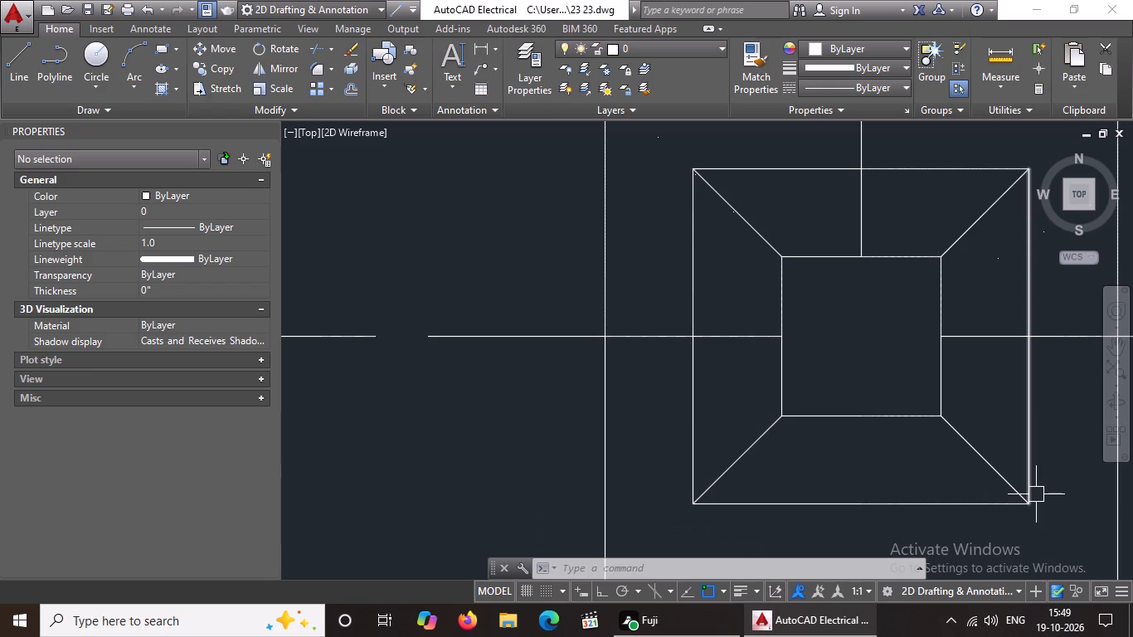
scroll(1035, 494, up, 1)
scroll(937, 411, down, 3)
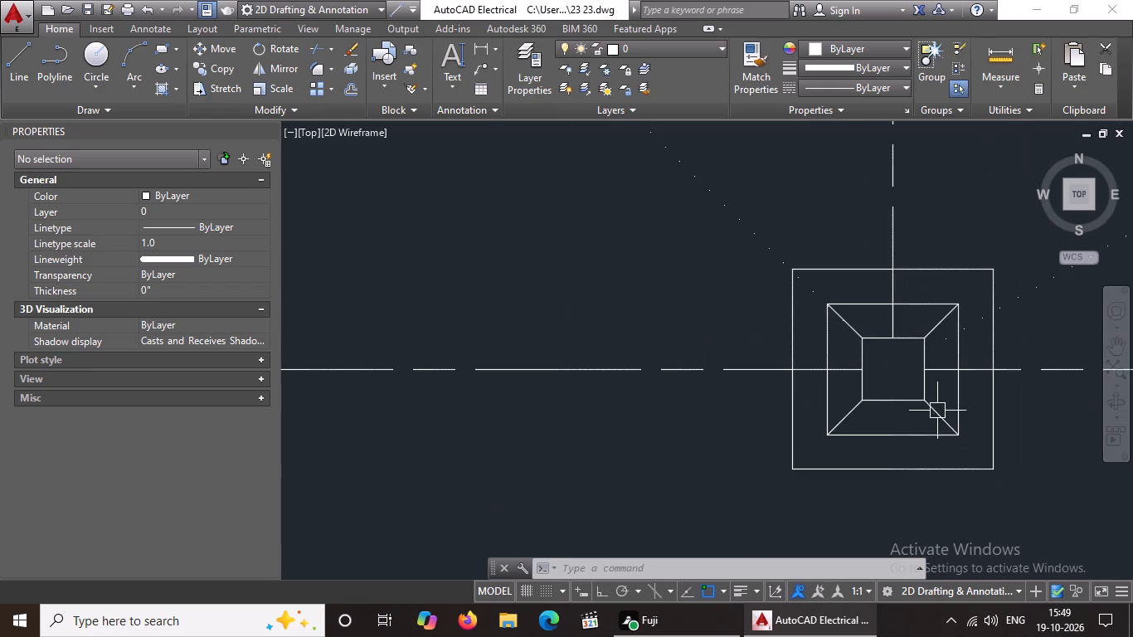
Set the outer square's south edge to linetype ACAD_ISO02W100 with a linetype scale of 0.5.
click(902, 471)
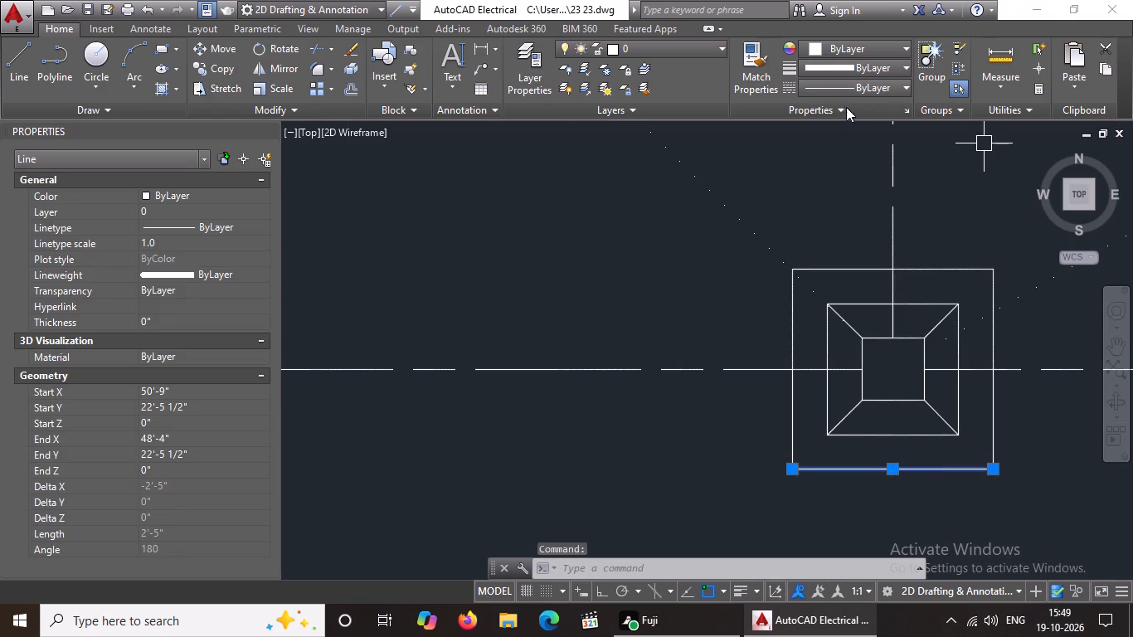
click(880, 86)
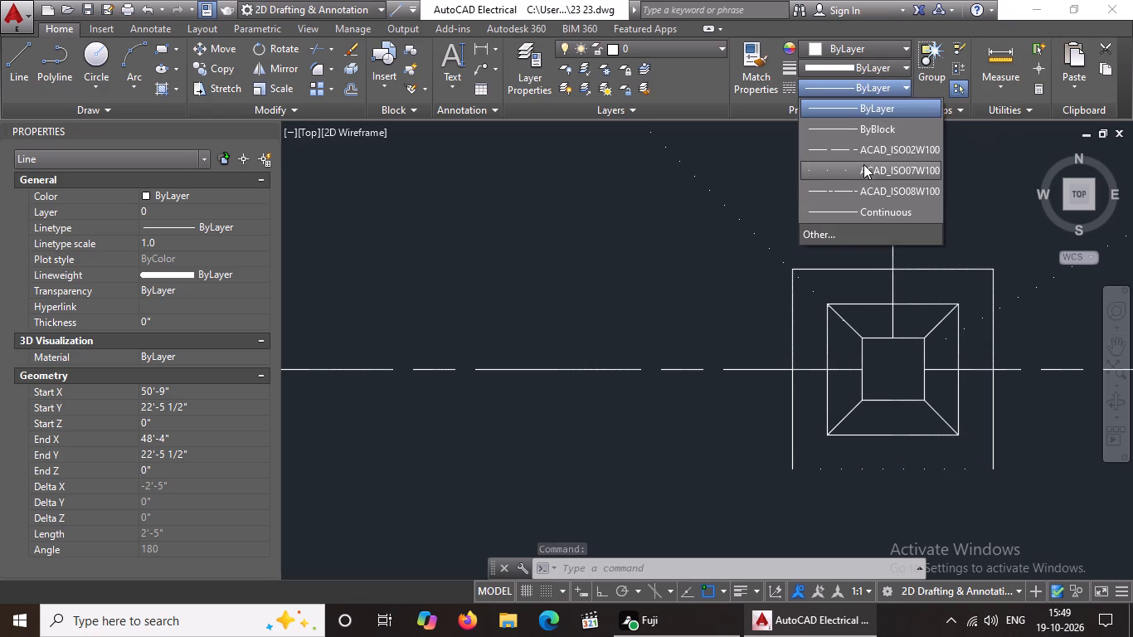
click(862, 150)
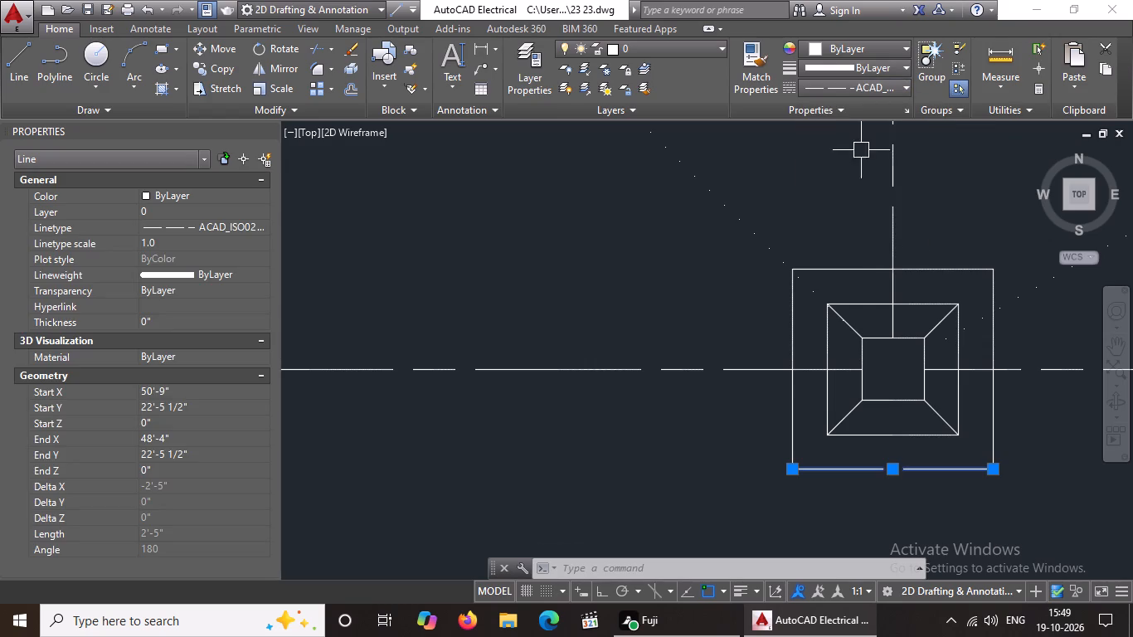
click(198, 244)
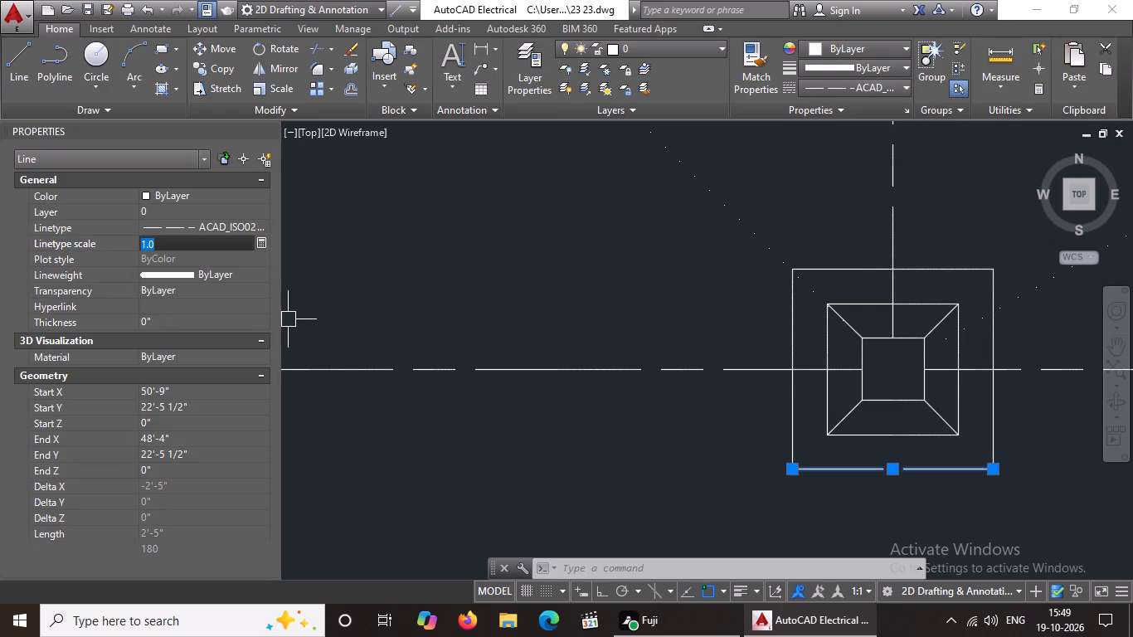
key(BackSpace)
key(BackSpace)
key(BackSpace)
key(BackSpace)
key(BackSpace)
key(BackSpace)
key(BackSpace)
key(BackSpace)
key(BackSpace)
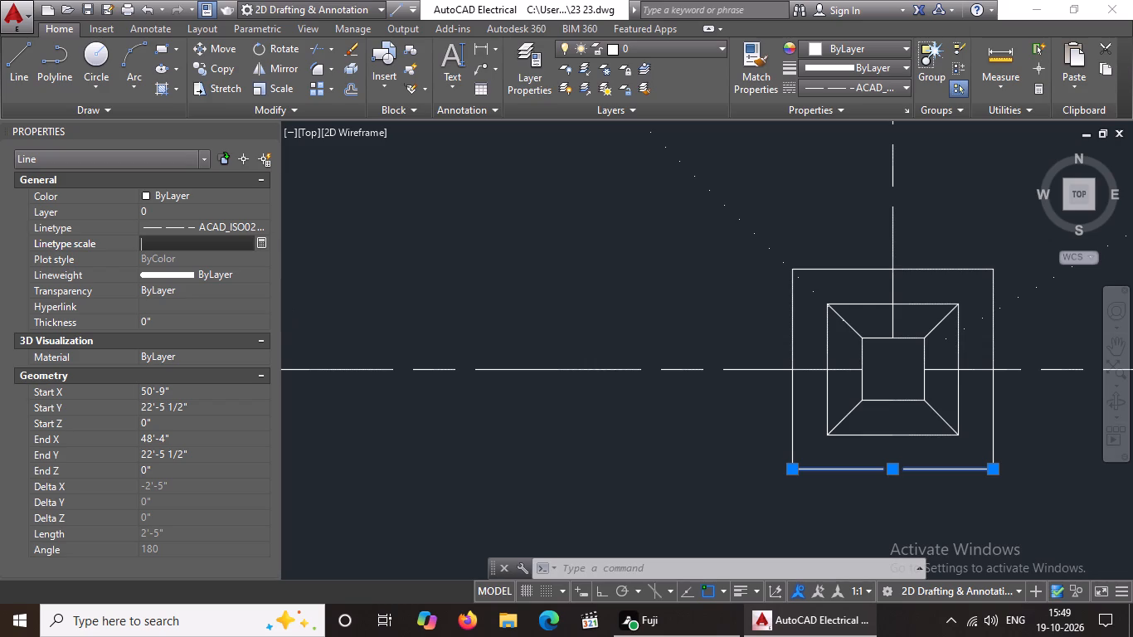
key(BackSpace)
key(BackSpace)
key(0)
text(.5)
key(Return)
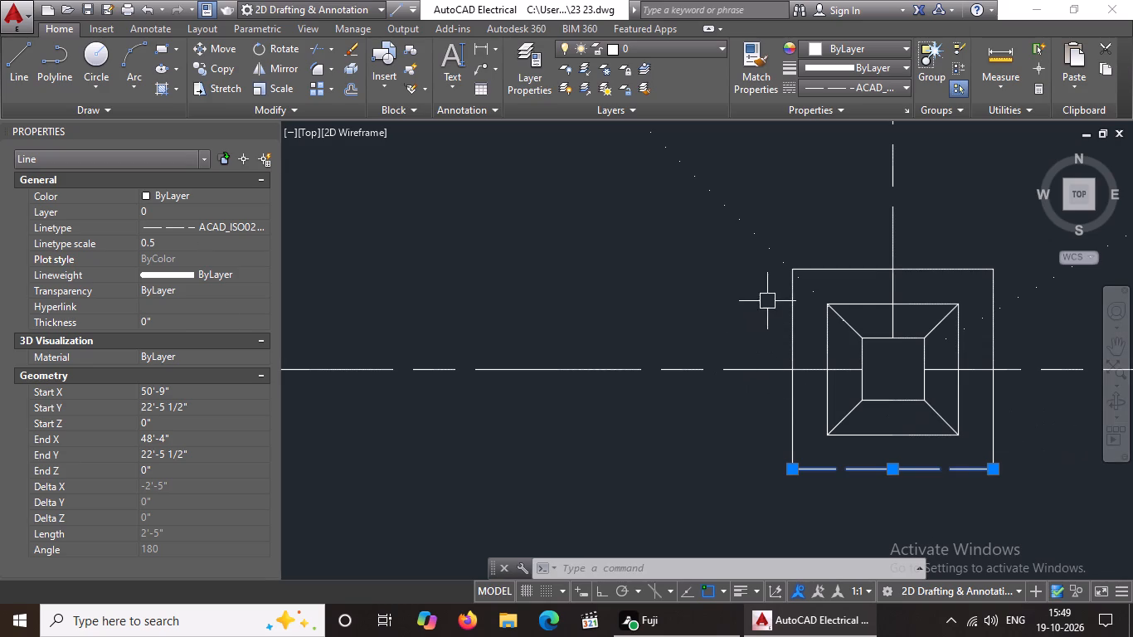
Set the outer square's west edge to linetype ACAD_ISO02W100 with a linetype scale of 0.5.
click(786, 318)
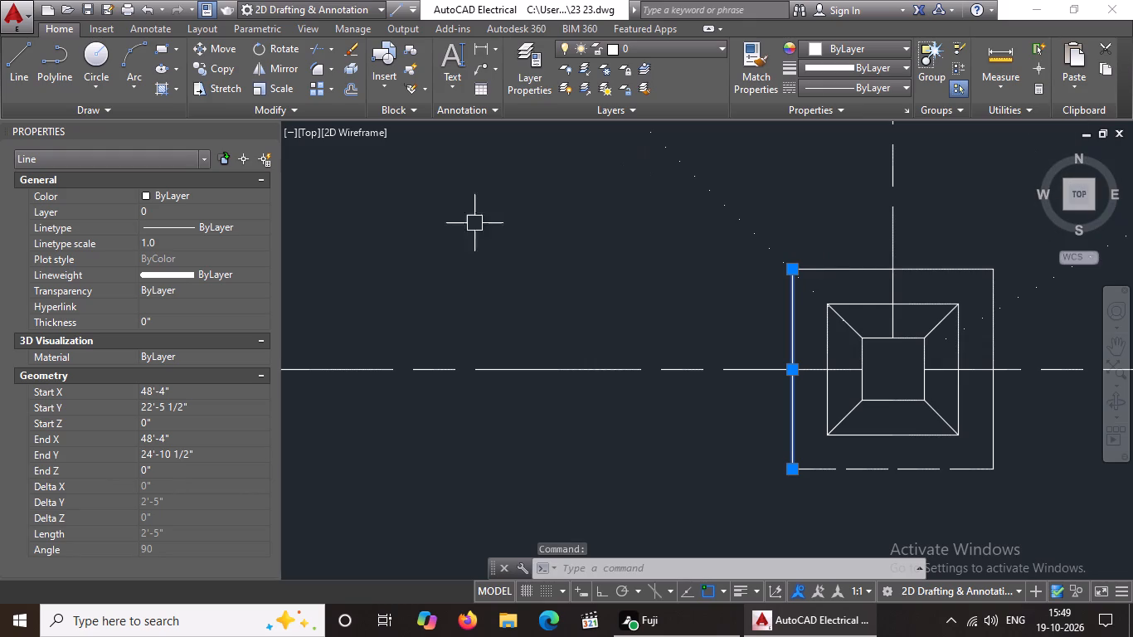
click(893, 88)
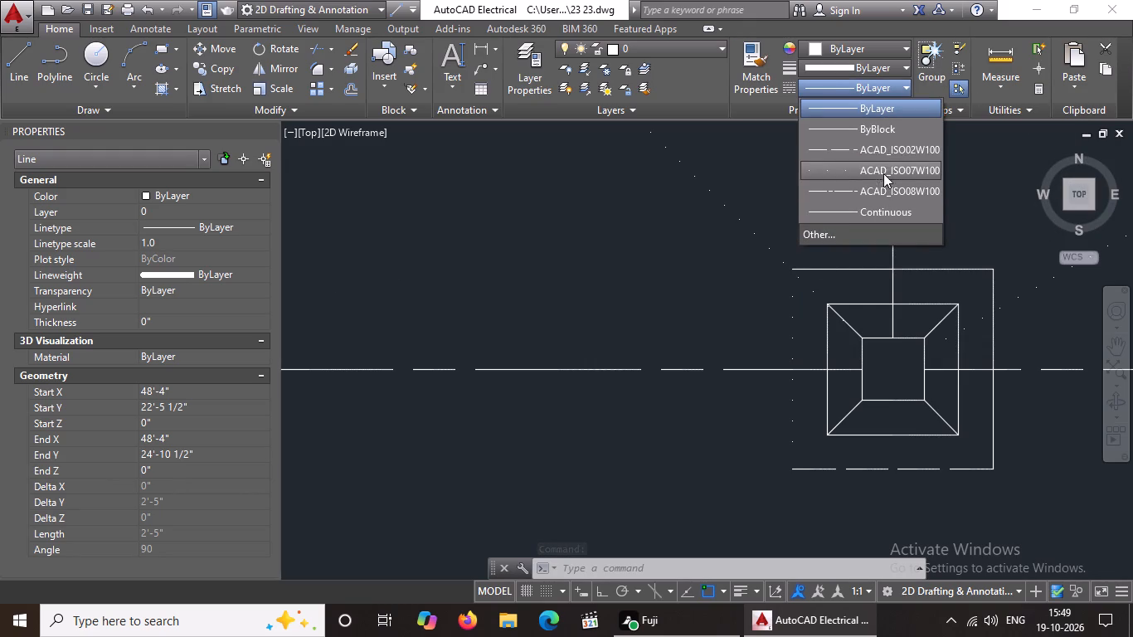
click(882, 149)
click(171, 239)
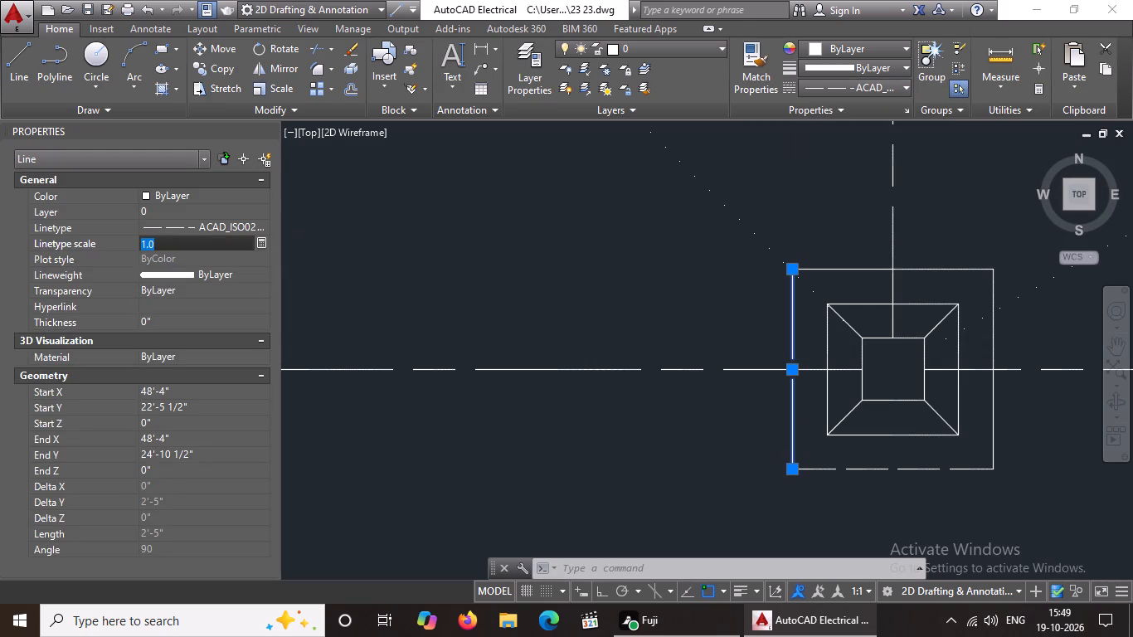
key(BackSpace)
key(BackSpace)
key(BackSpace)
key(BackSpace)
text(0.5)
key(Return)
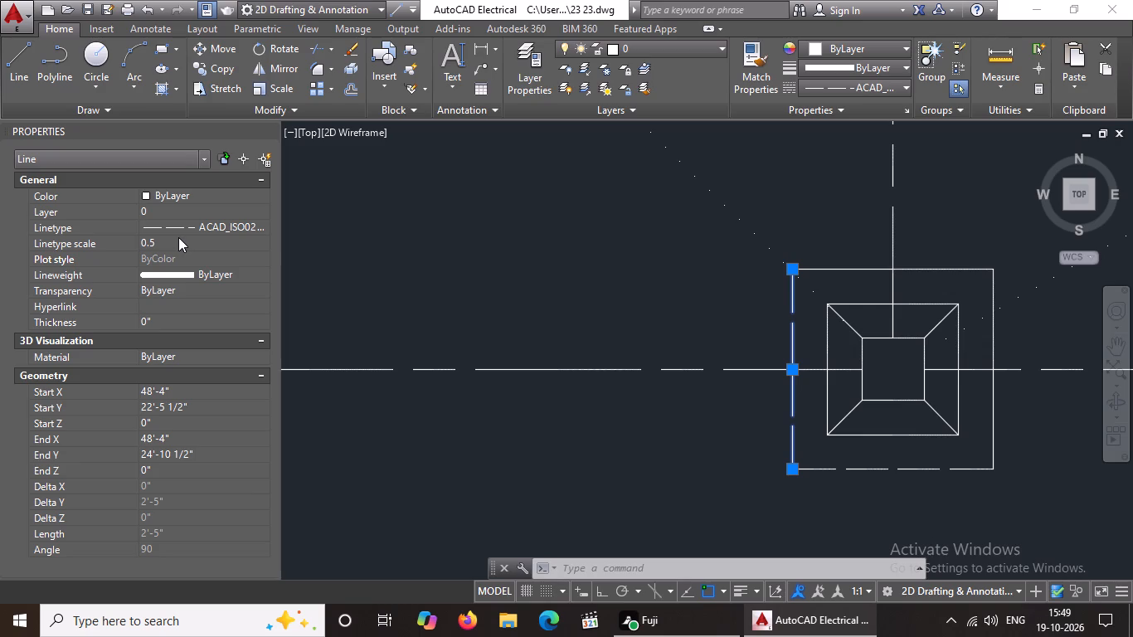
Set the outer square's north edge to linetype ACAD_ISO02W100 with a linetype scale of 0.5.
click(843, 272)
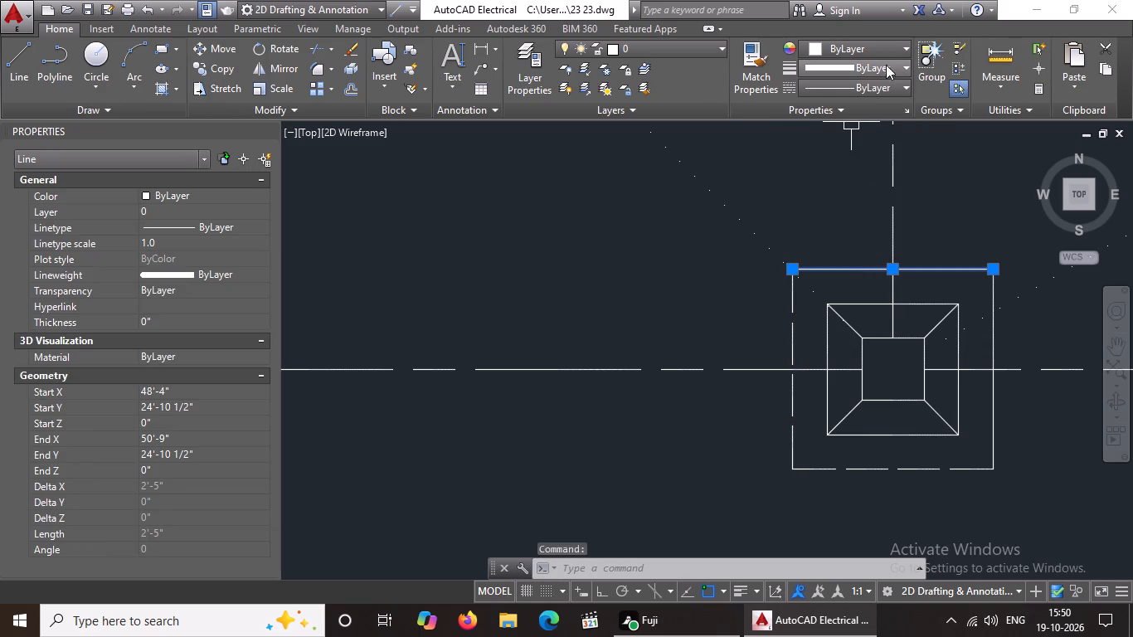
click(872, 80)
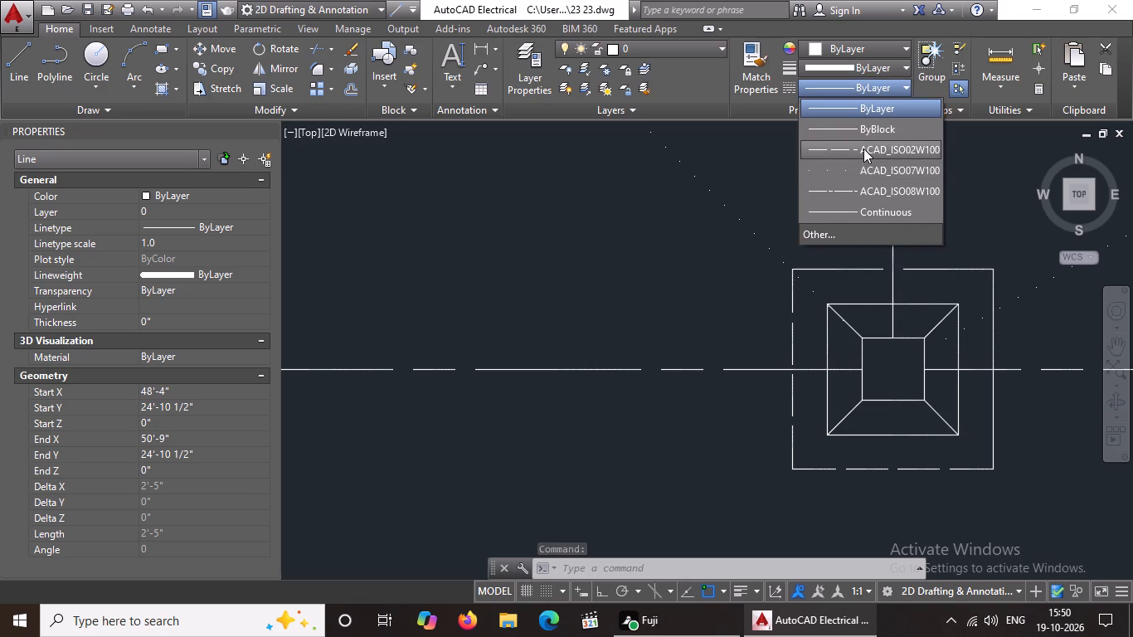
click(863, 148)
click(164, 243)
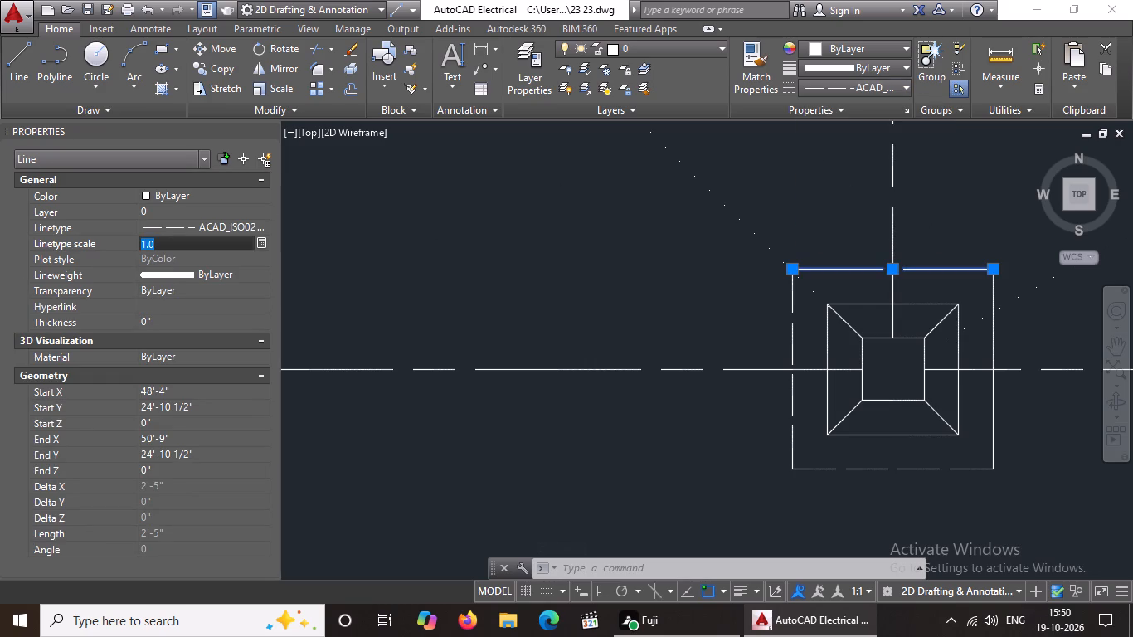
key(BackSpace)
key(BackSpace)
key(BackSpace)
key(BackSpace)
key(BackSpace)
text(0.5)
key(Return)
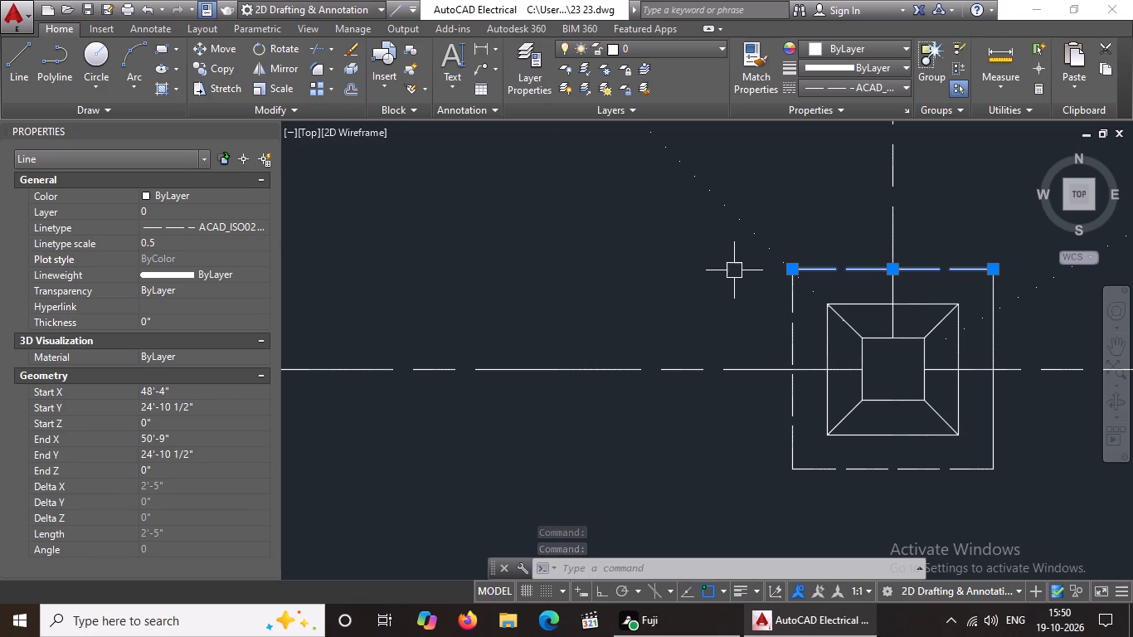
Set the outer square's east edge to linetype ACAD_ISO02W100 with a linetype scale of 0.5.
click(998, 341)
click(901, 87)
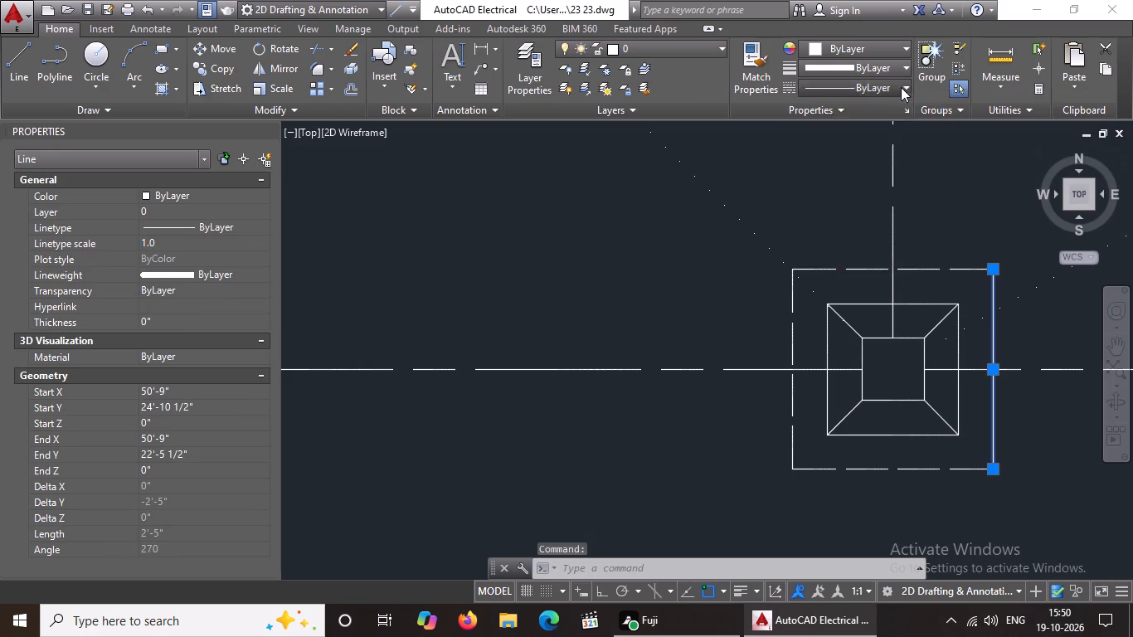
click(867, 148)
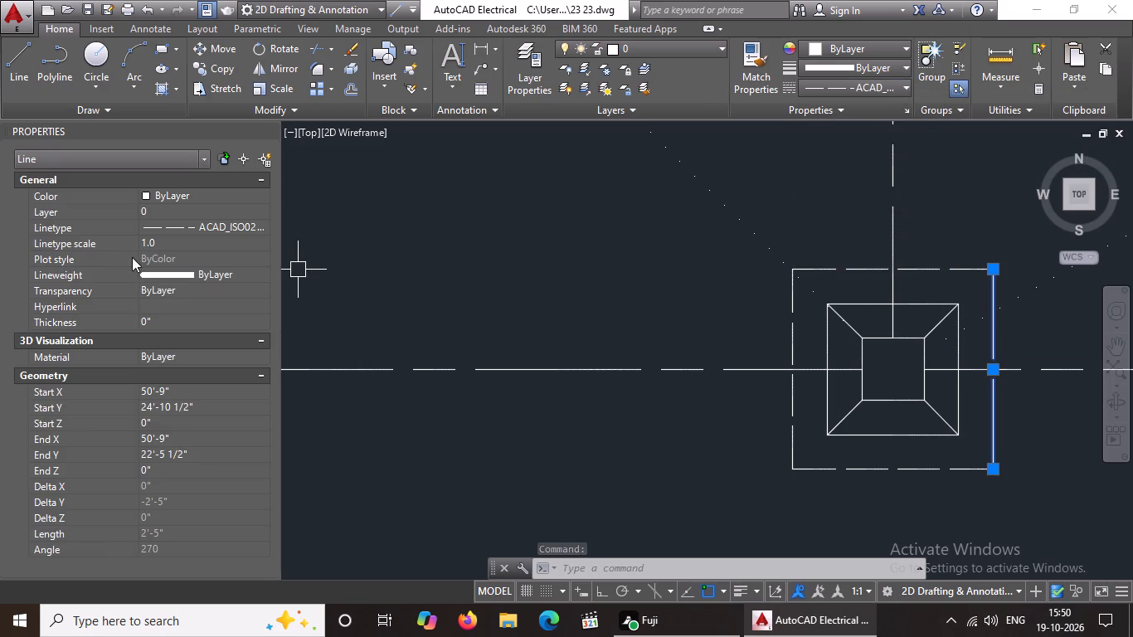
click(166, 241)
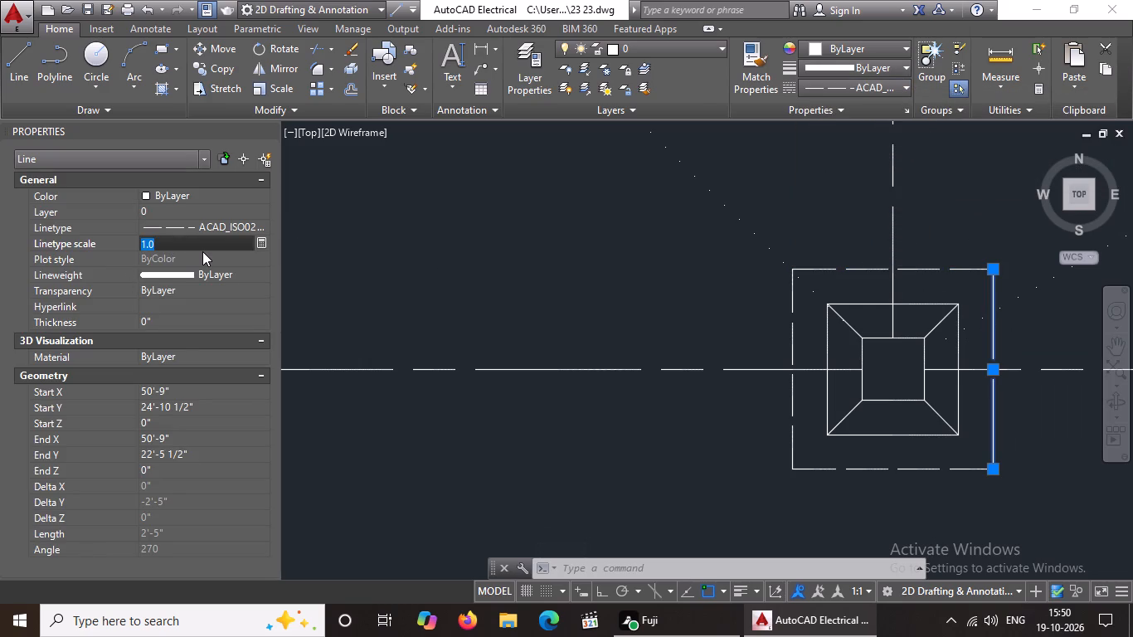
key(BackSpace)
key(BackSpace)
key(BackSpace)
key(BackSpace)
key(BackSpace)
key(BackSpace)
key(BackSpace)
key(BackSpace)
key(BackSpace)
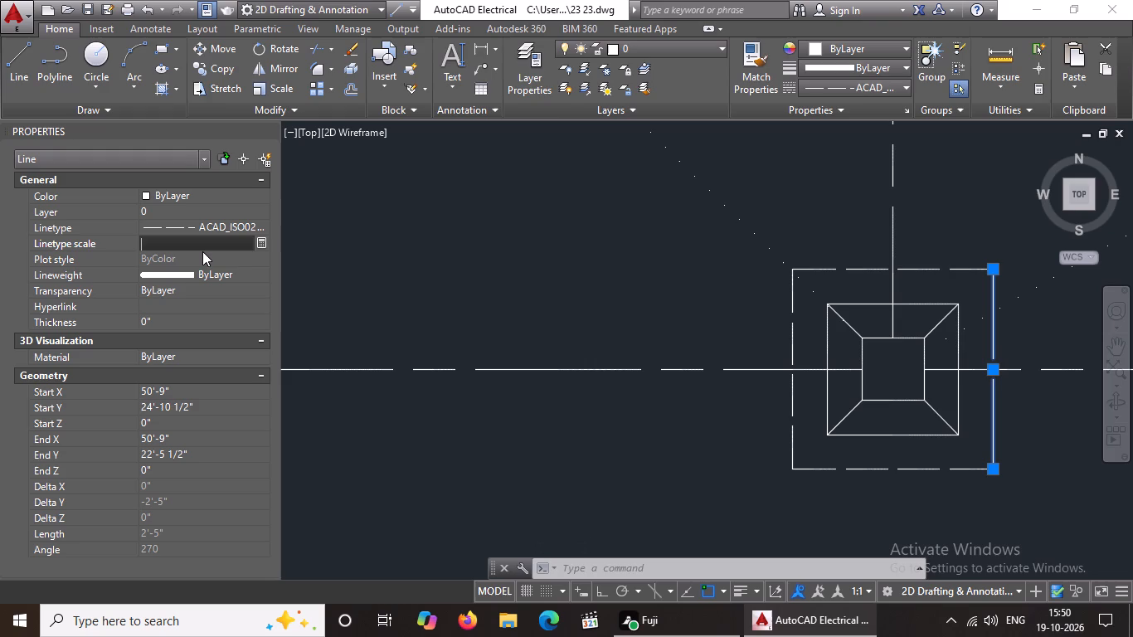
key(0)
text(.5)
key(Return)
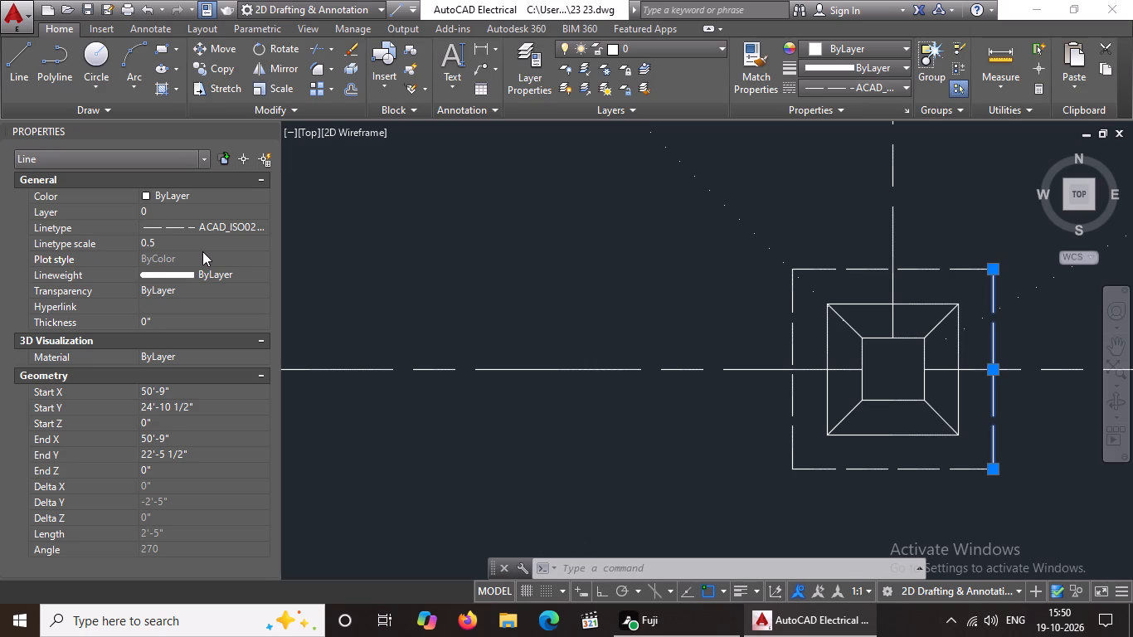
scroll(358, 309, down, 2)
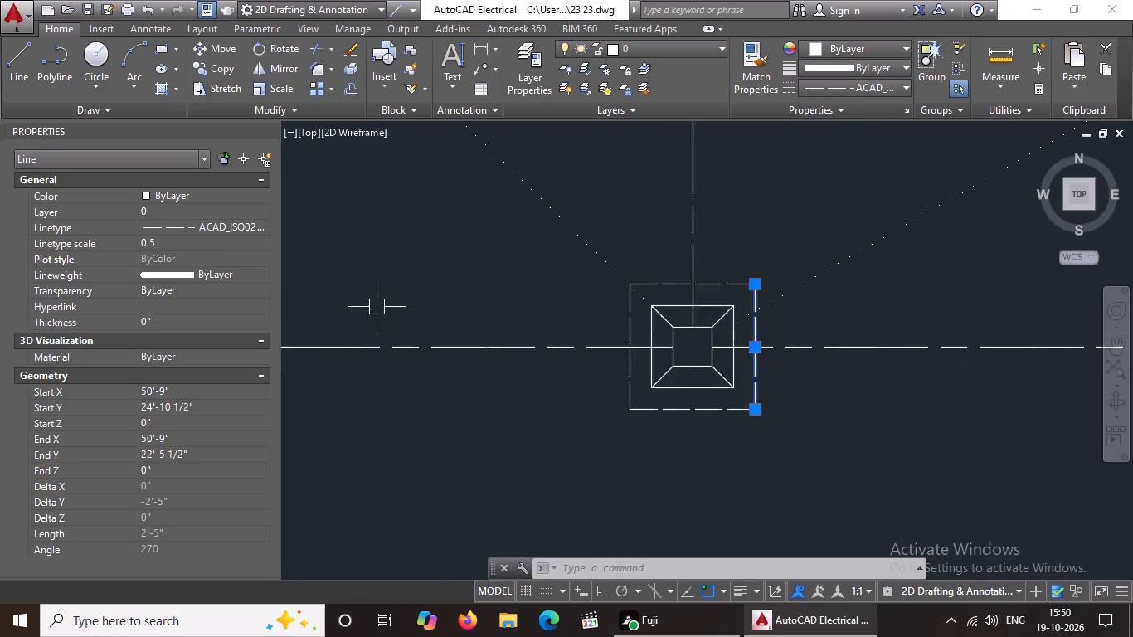
scroll(379, 306, down, 1)
key(Escape)
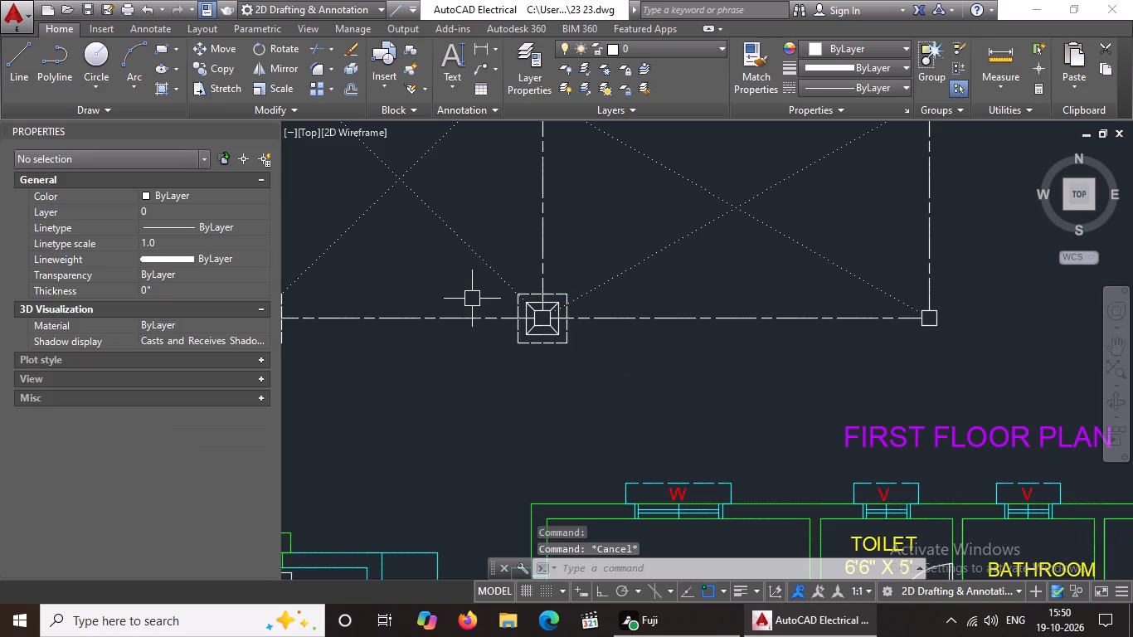
Offset the southeast corner column's south and east edges outward by 5", creating two successive parallel lines on each side.
key(o)
key(Return)
key(5)
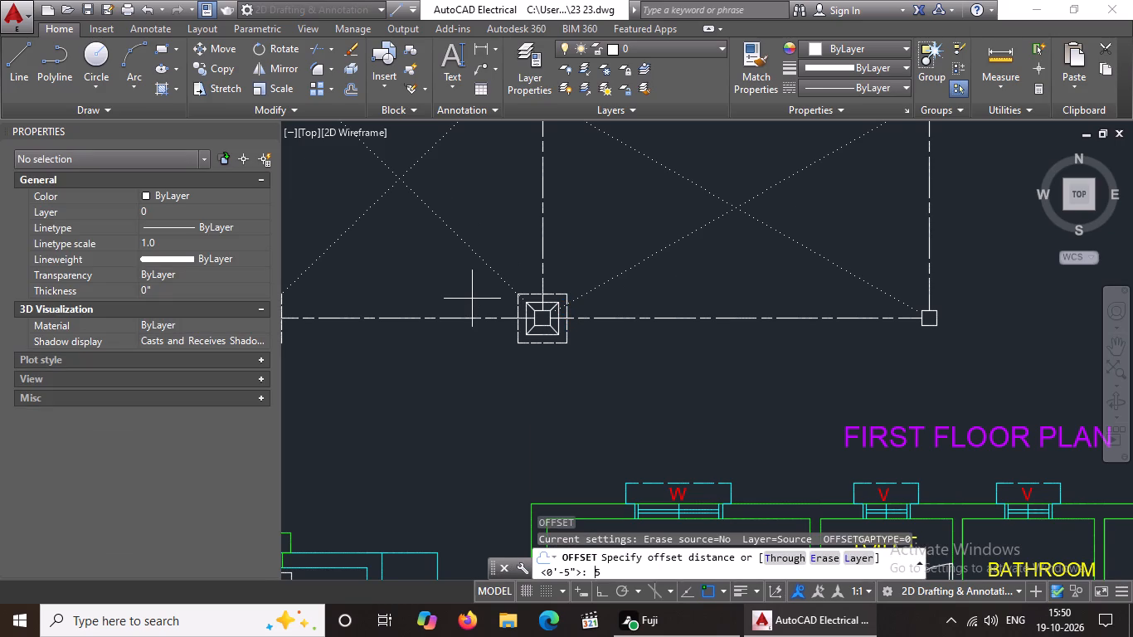
key(shift+quotedbl)
key(Return)
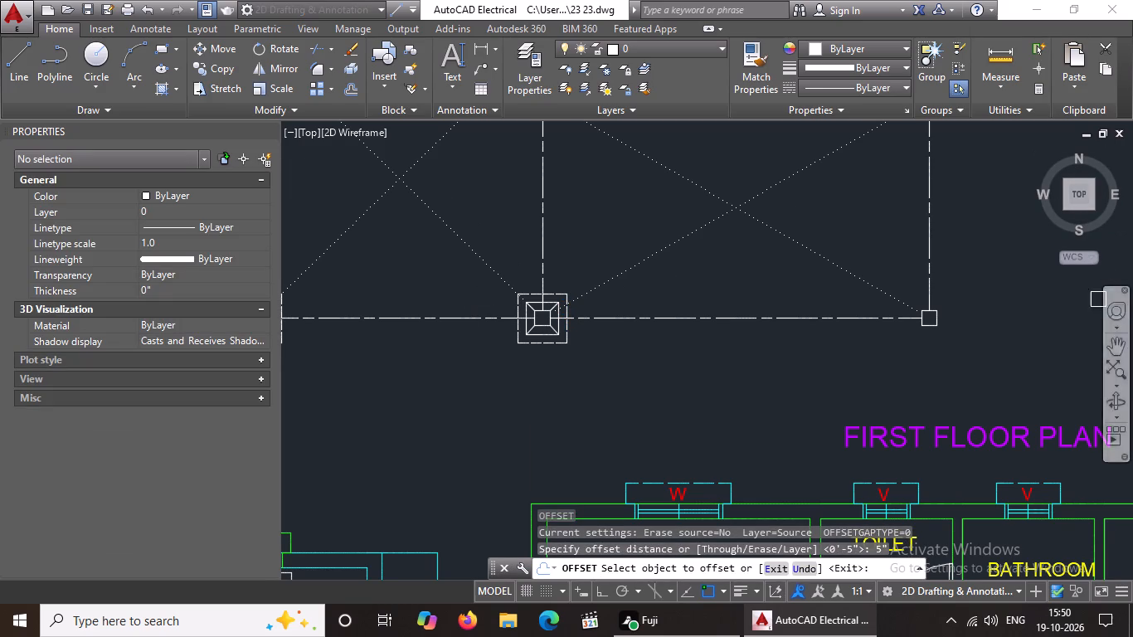
scroll(933, 318, up, 3)
click(925, 352)
click(942, 420)
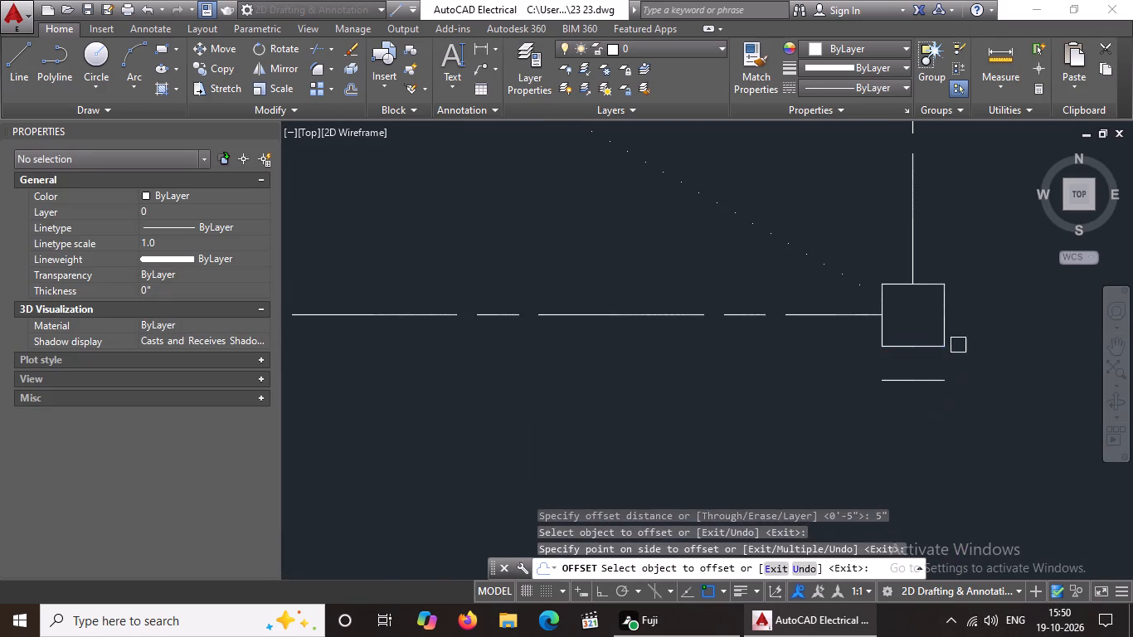
click(936, 386)
click(931, 441)
click(946, 314)
click(986, 309)
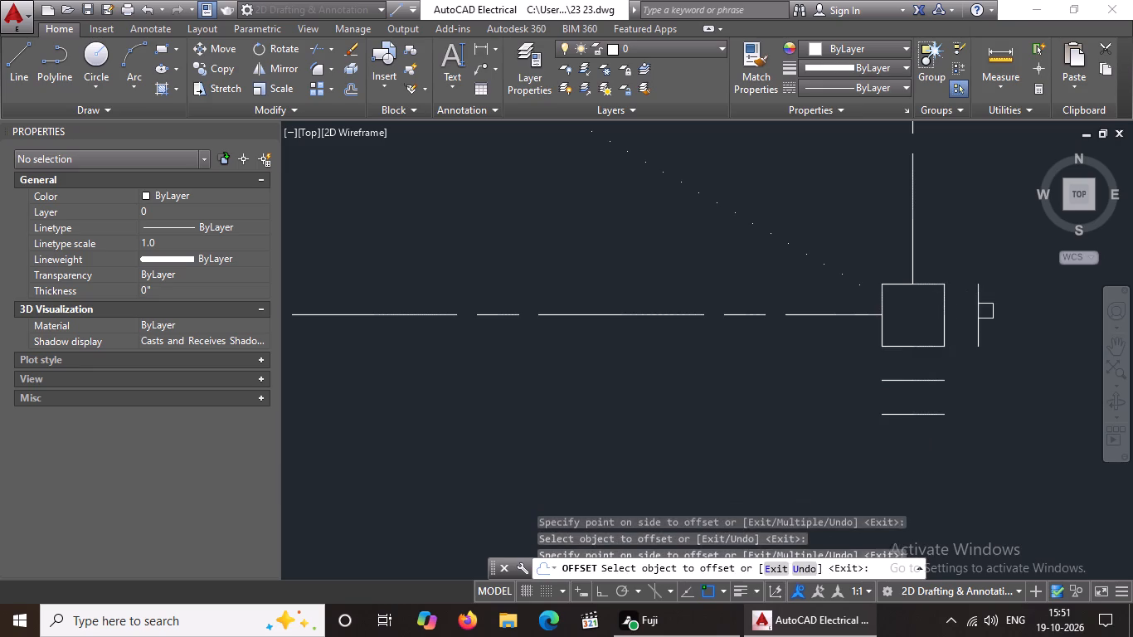
drag(984, 317, 1013, 308)
drag(1042, 300, 978, 343)
Offset the same column's west and north edges outward by 5", creating two successive parallel lines on each side.
click(883, 344)
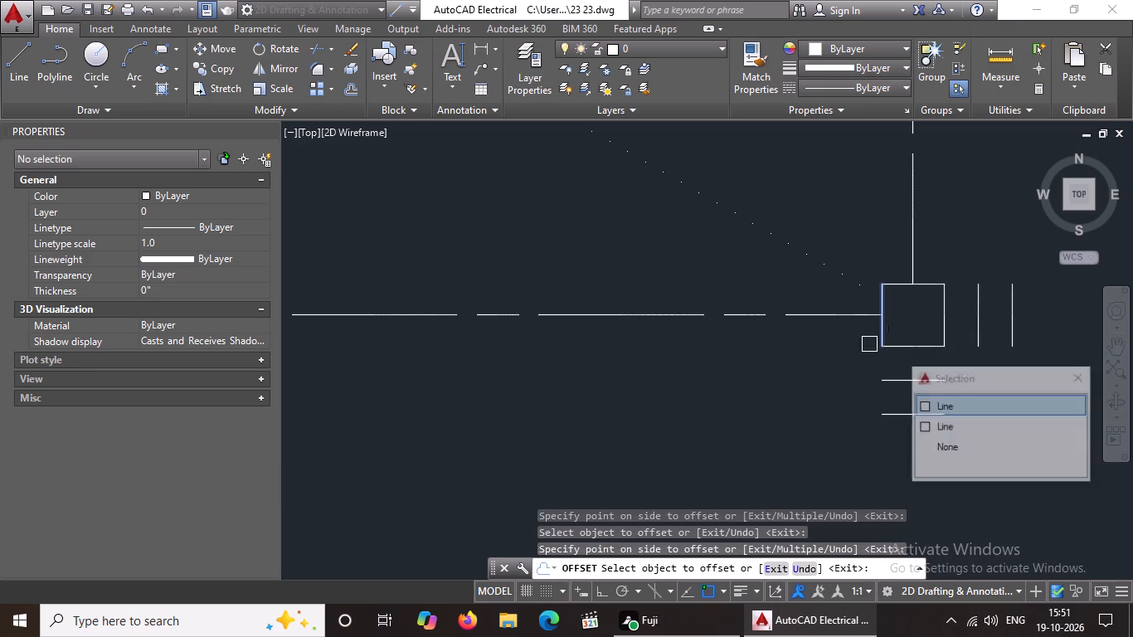
click(861, 343)
click(845, 343)
click(821, 341)
click(926, 281)
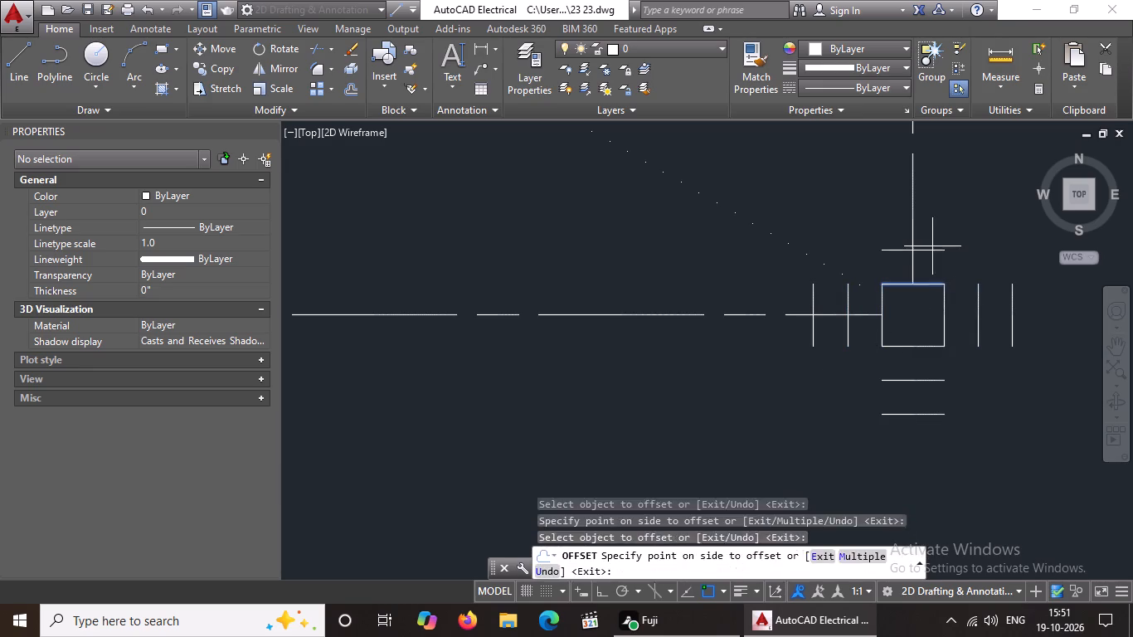
click(932, 241)
drag(927, 255, 932, 241)
click(939, 222)
scroll(956, 246, down, 1)
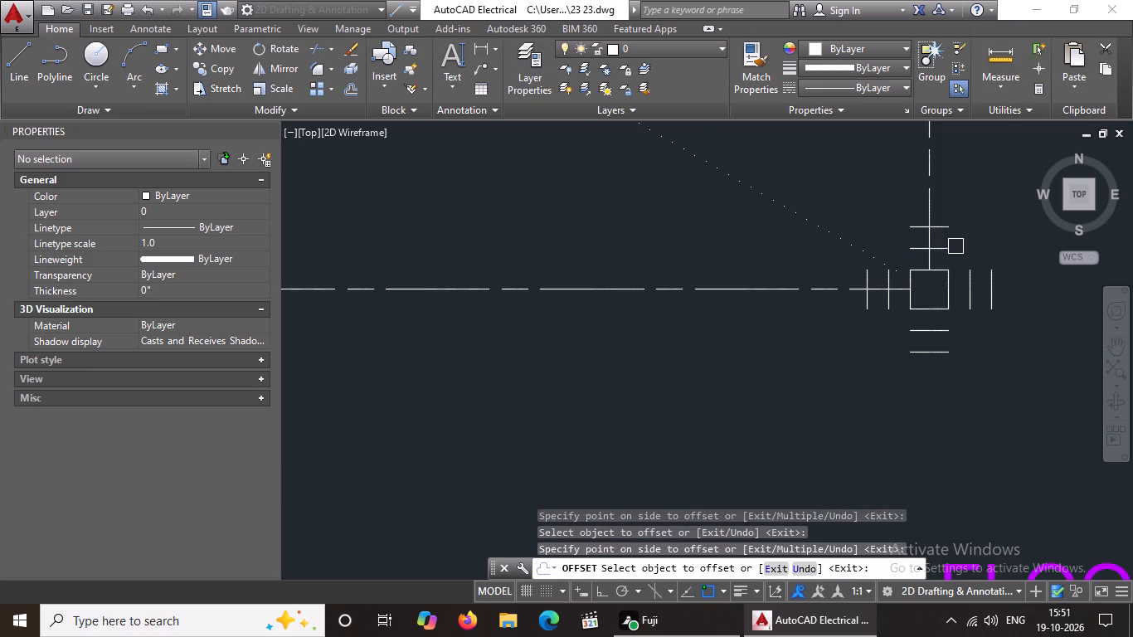
key(Escape)
Fillet the inner and outer offset lines with radius 0 in Multiple mode at the footing's southwest and southeast corners.
text(F)
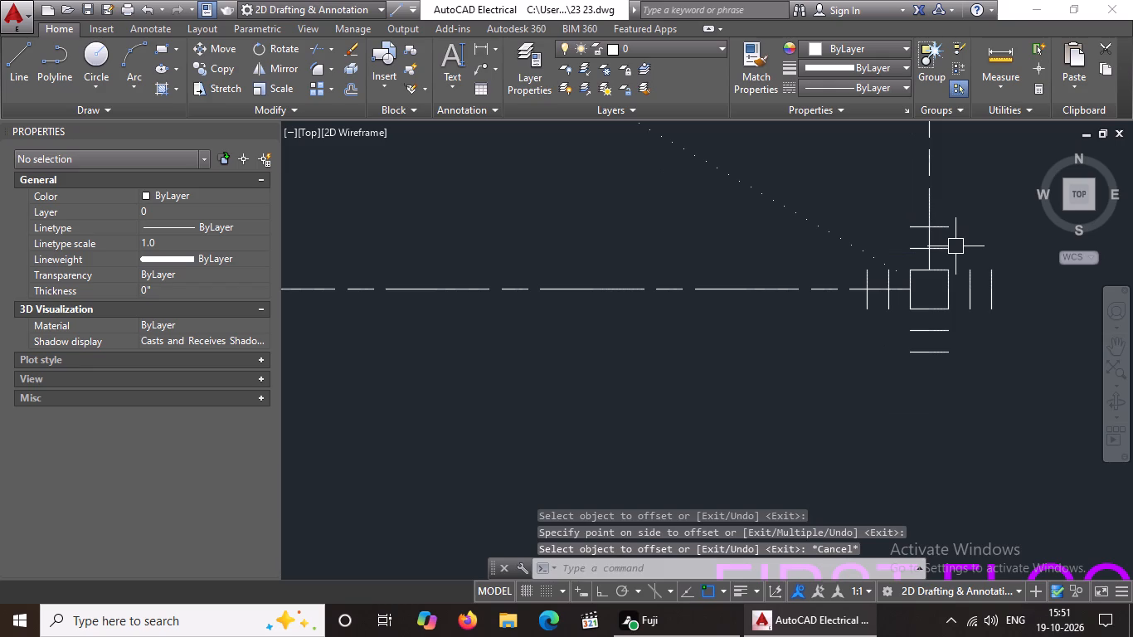
key(space)
text(M R)
key(space)
text(0)
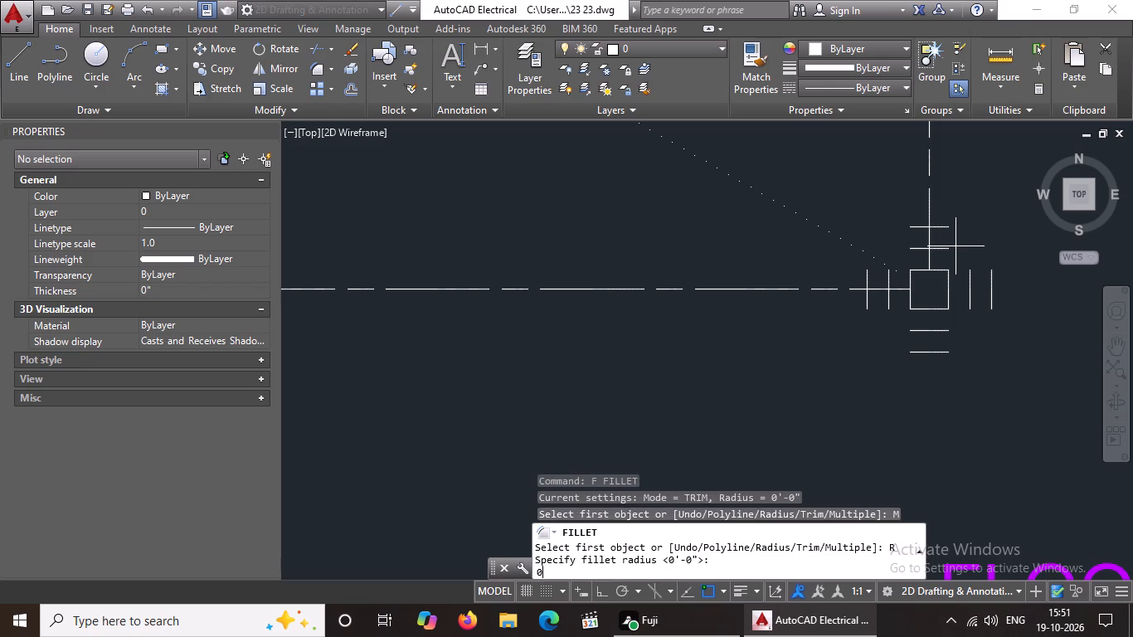
key(space)
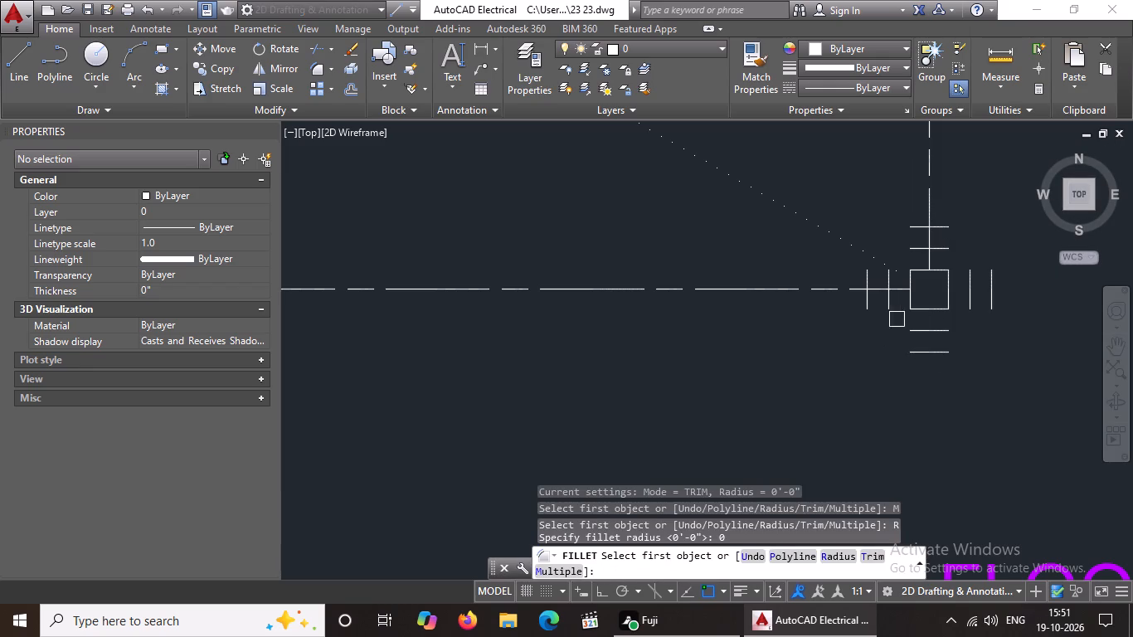
click(889, 304)
click(912, 328)
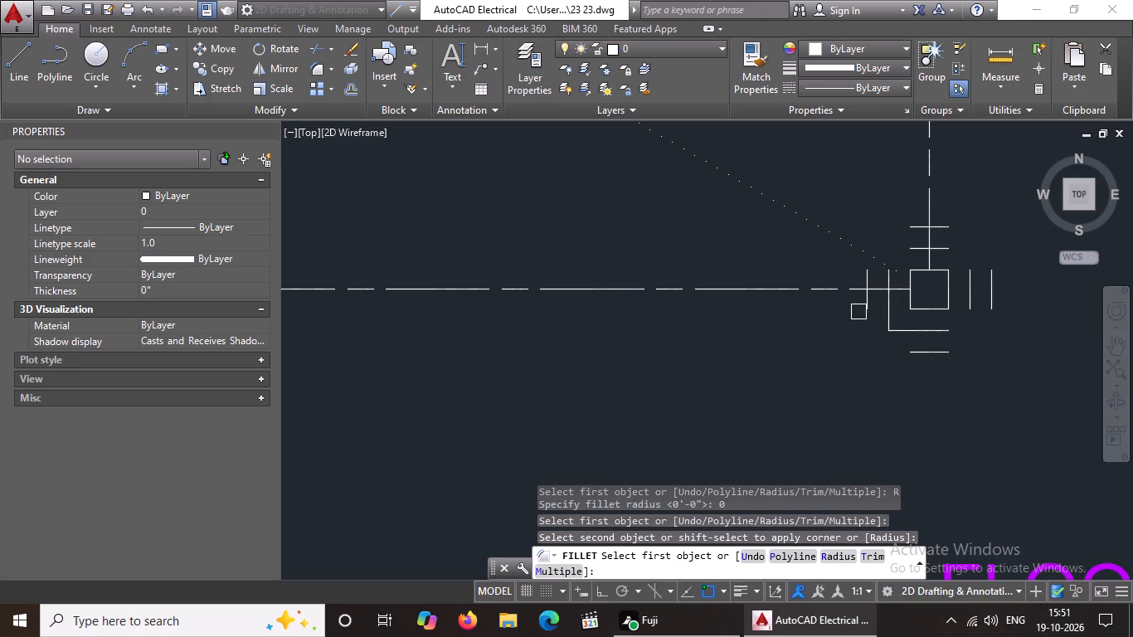
click(865, 307)
click(925, 357)
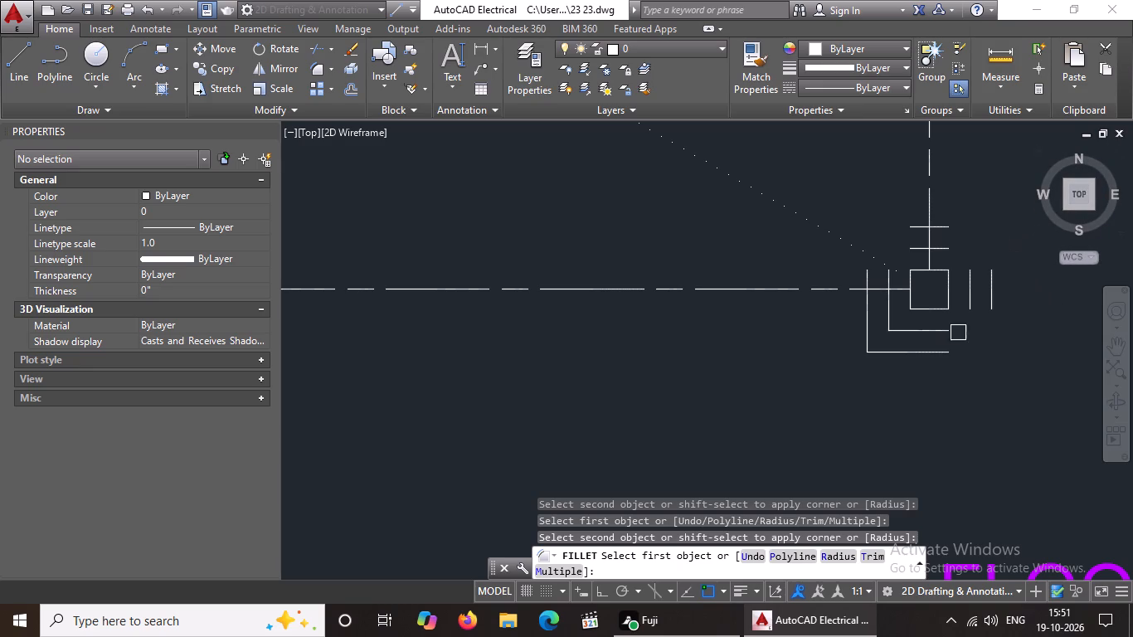
drag(940, 332, 956, 328)
click(975, 300)
click(934, 356)
click(991, 300)
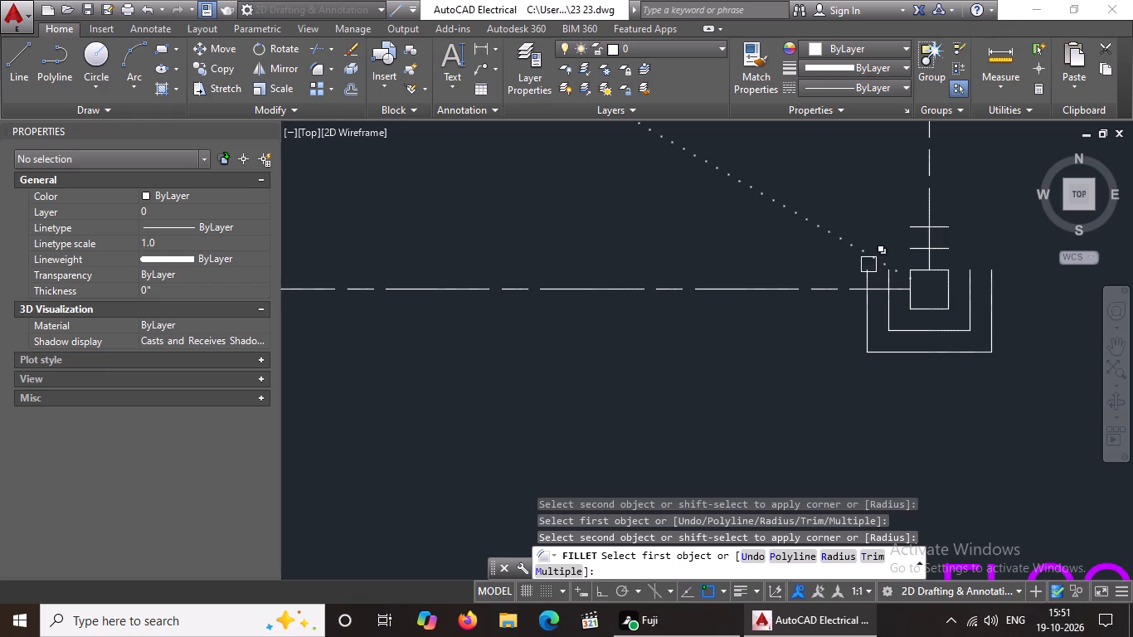
Fillet the offset lines at the northwest and northeast corners with zero radius to close the inner and outer footing squares.
drag(868, 276, 871, 268)
click(912, 224)
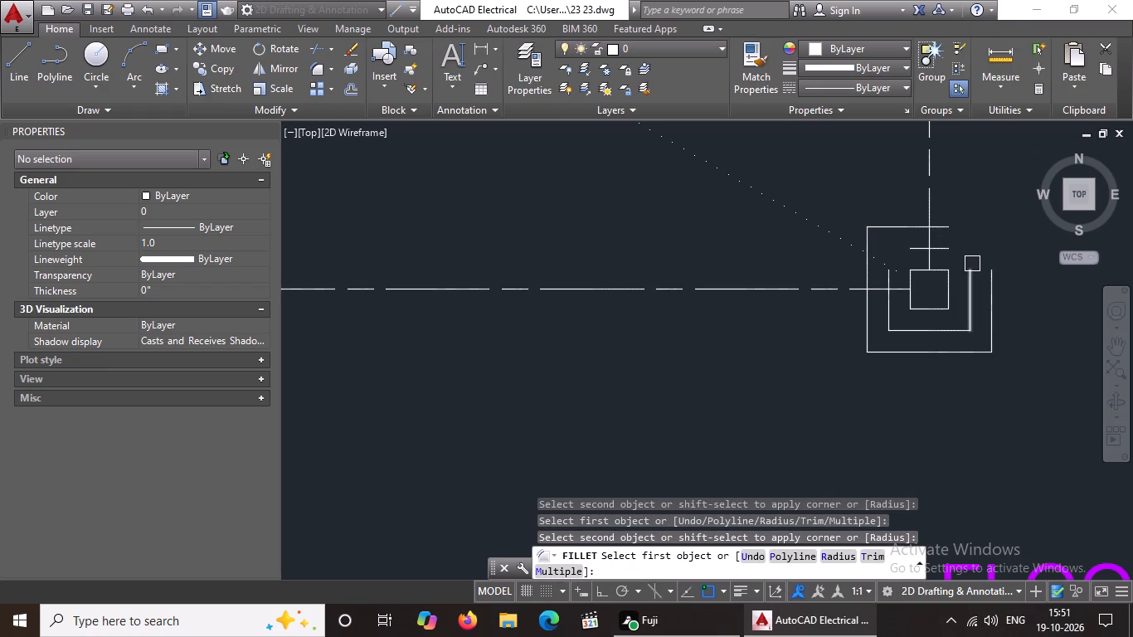
click(952, 230)
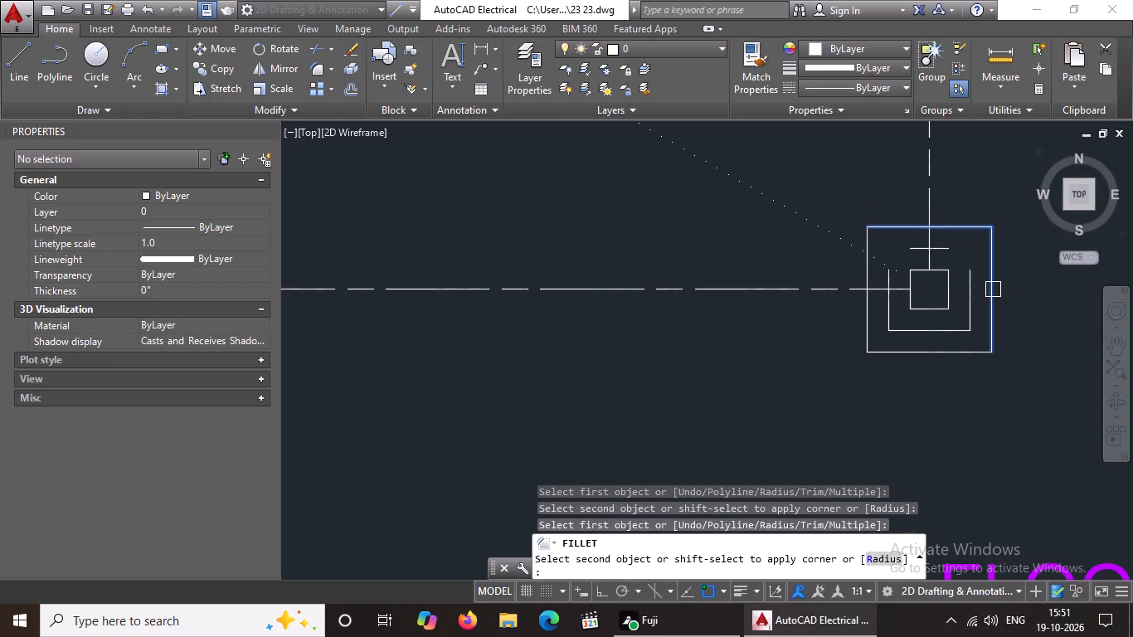
click(993, 289)
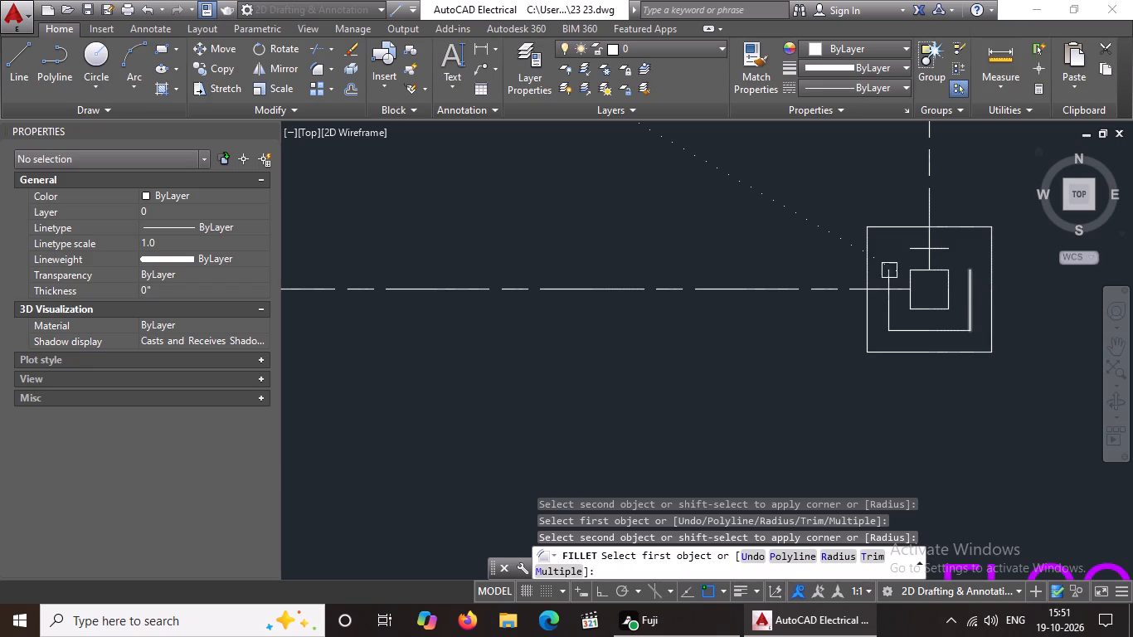
click(951, 250)
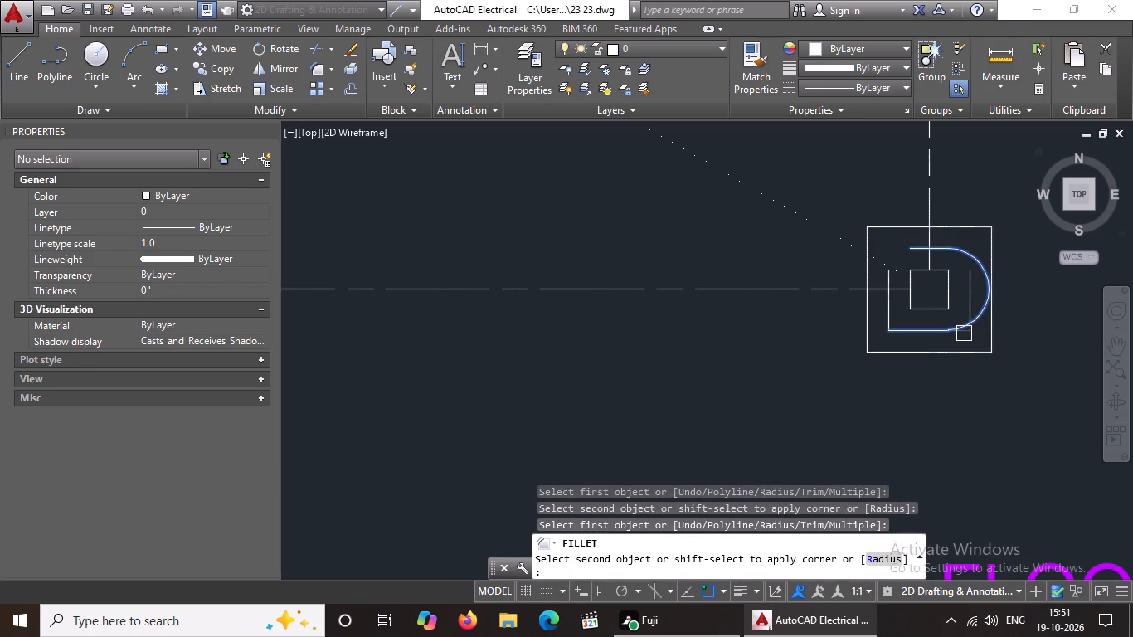
click(965, 291)
click(889, 305)
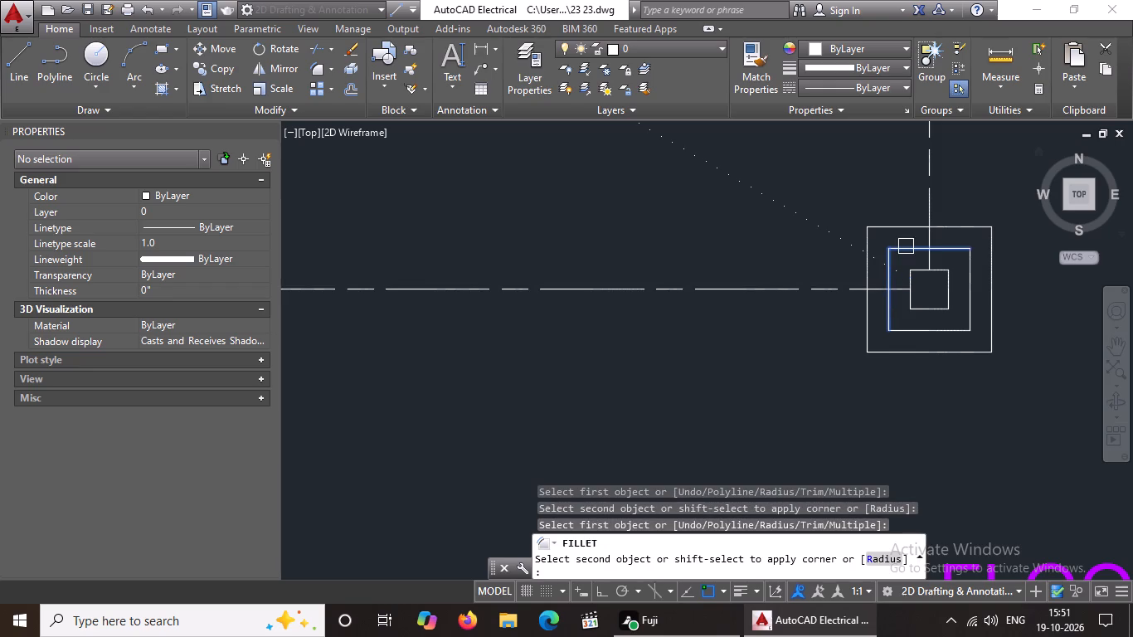
click(907, 246)
scroll(913, 253, down, 1)
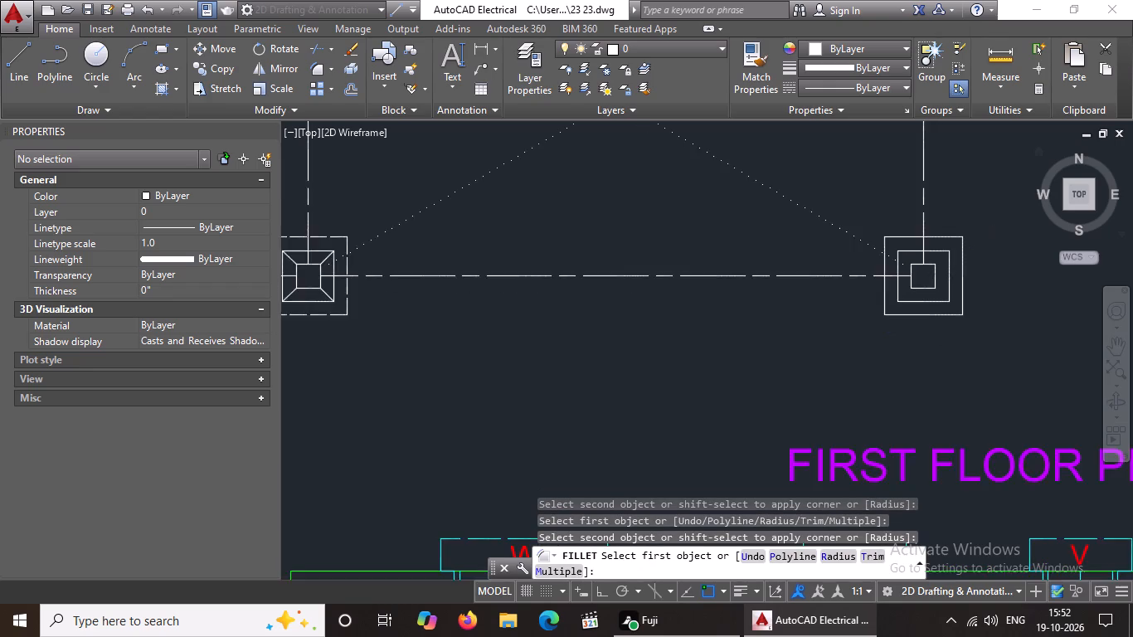
scroll(913, 253, down, 1)
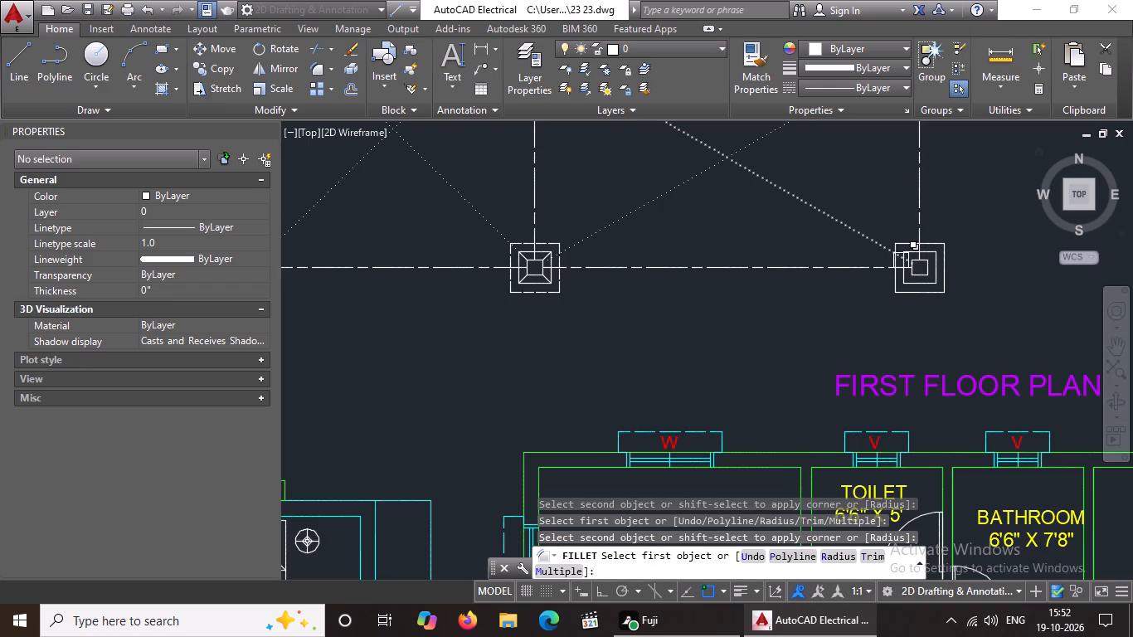
scroll(897, 254, up, 2)
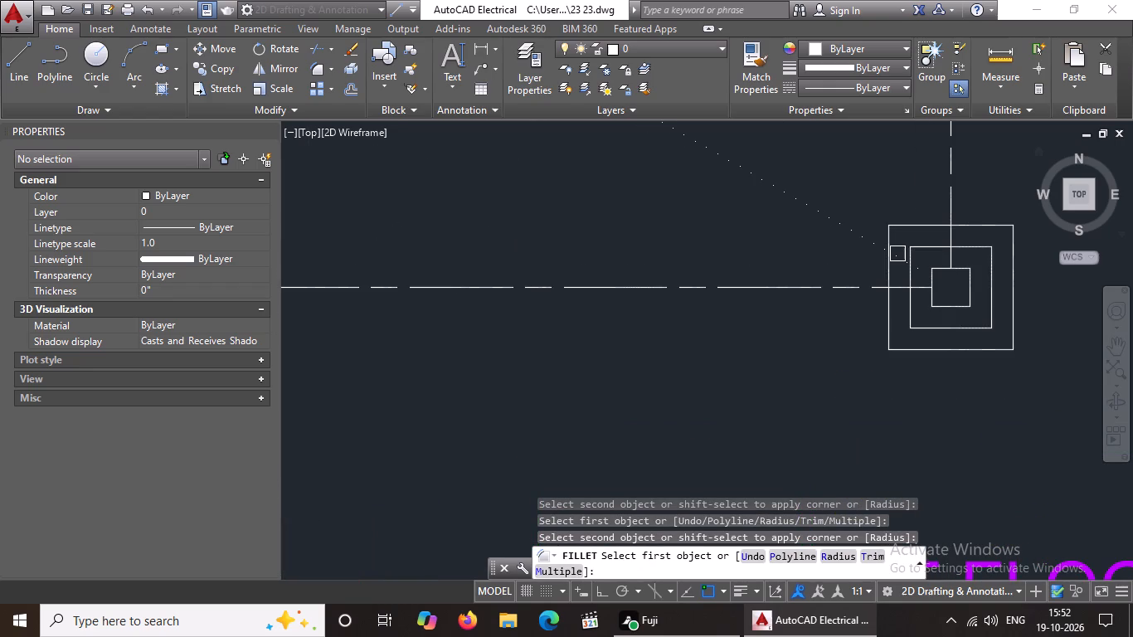
key(Escape)
Draw a diagonal line from the inner footing square's northwest corner to the column's northwest corner.
key(l)
key(Return)
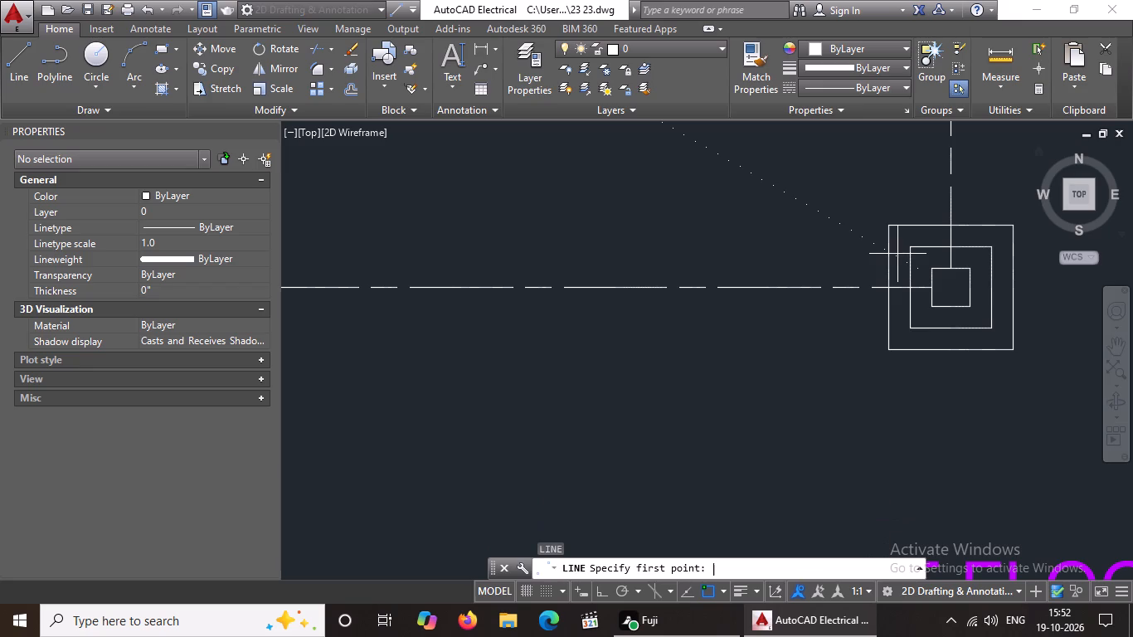
scroll(942, 259, up, 1)
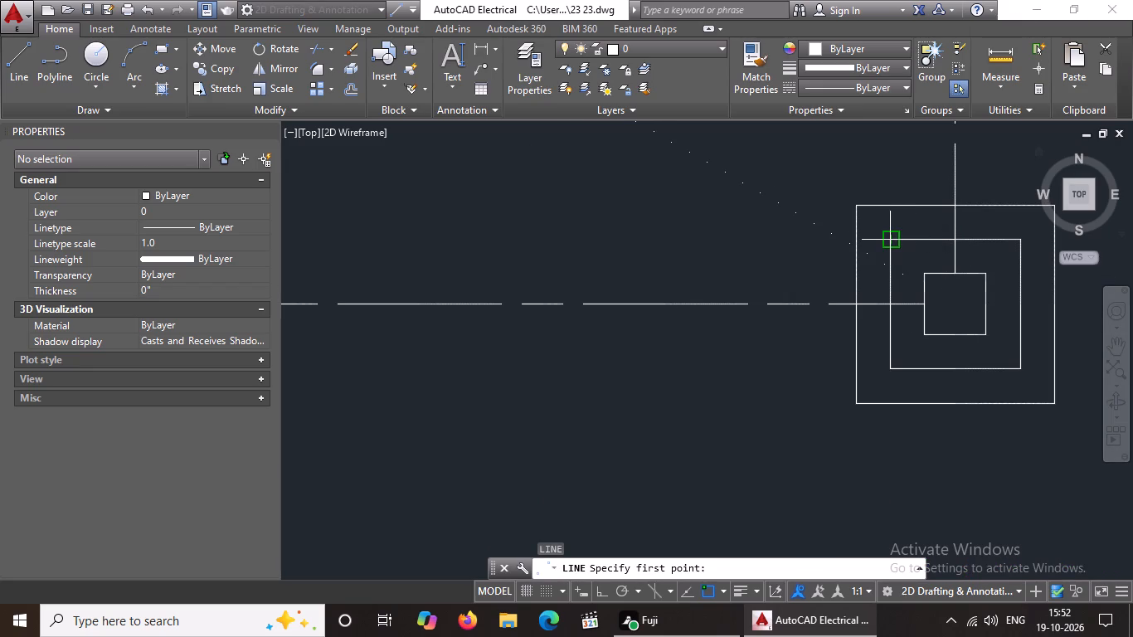
click(890, 239)
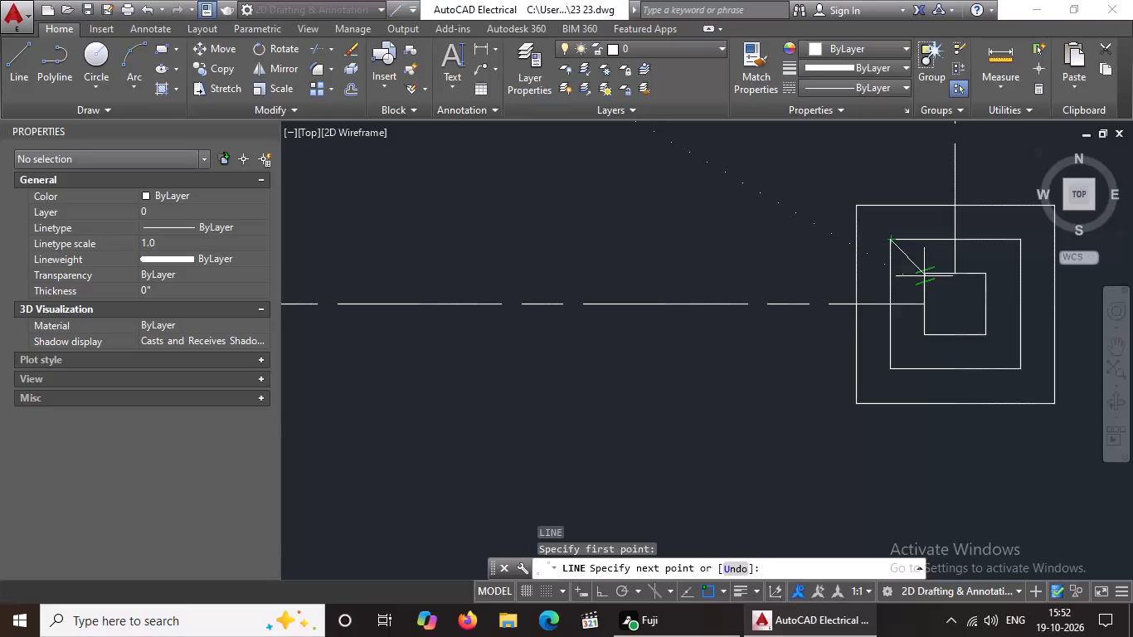
click(924, 274)
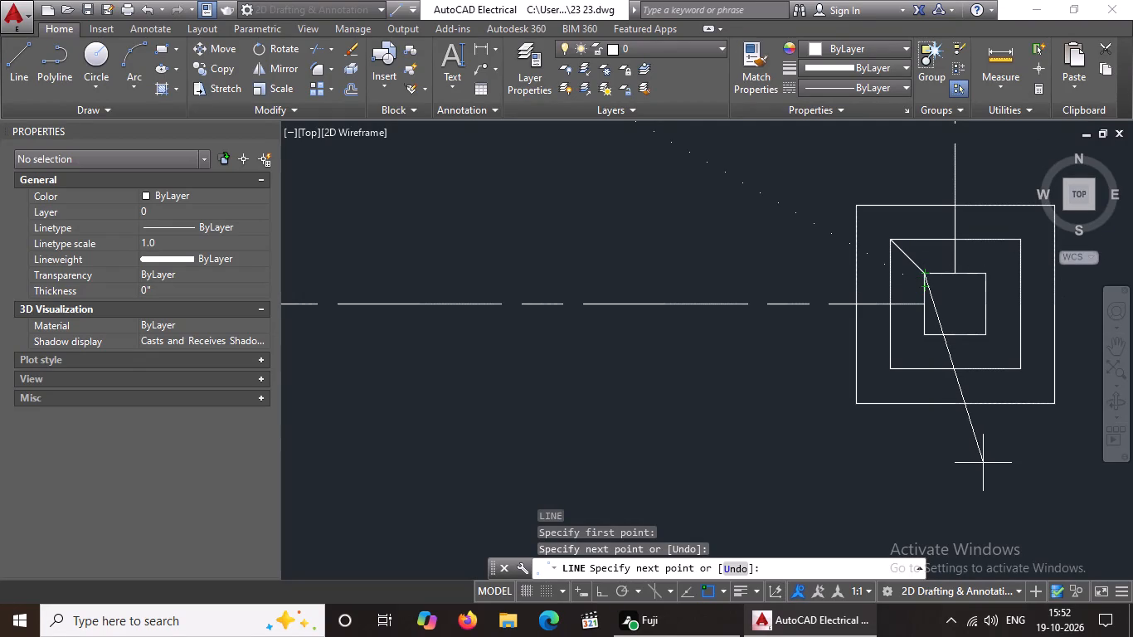
key(Escape)
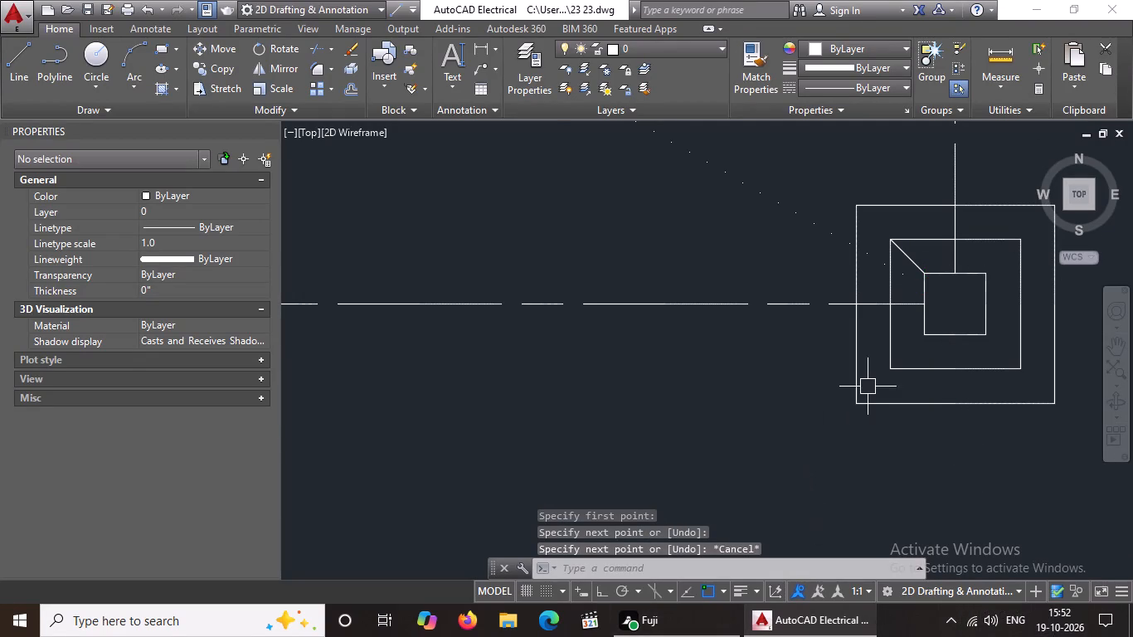
Draw a diagonal line from the inner footing square's southwest corner to the column's southwest corner.
scroll(871, 382, down, 1)
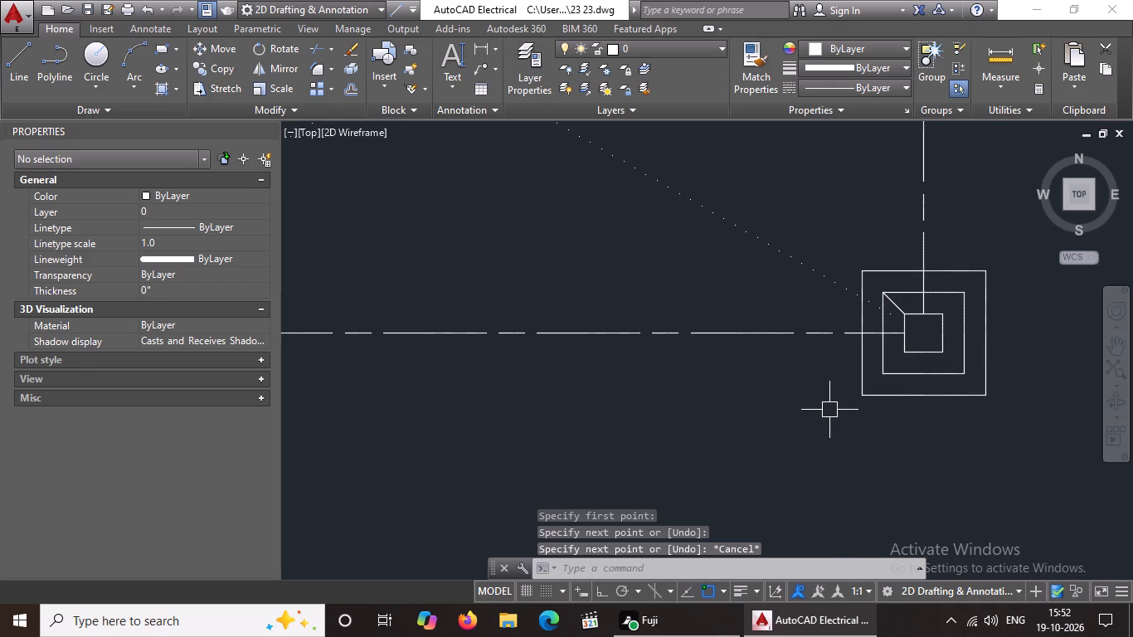
key(l)
key(Return)
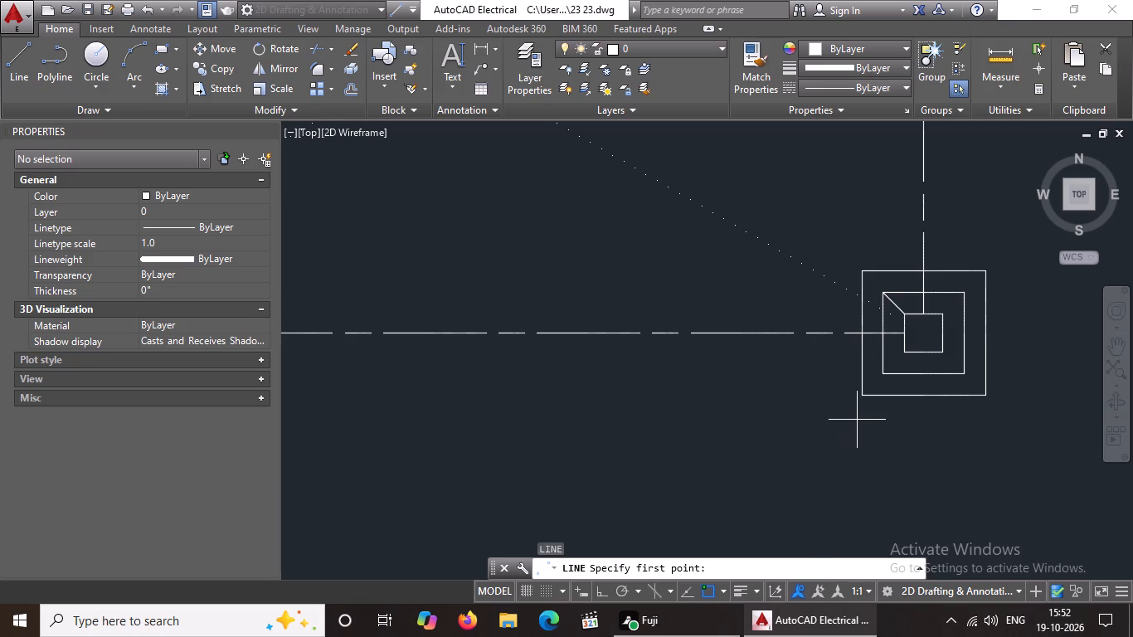
scroll(876, 377, up, 2)
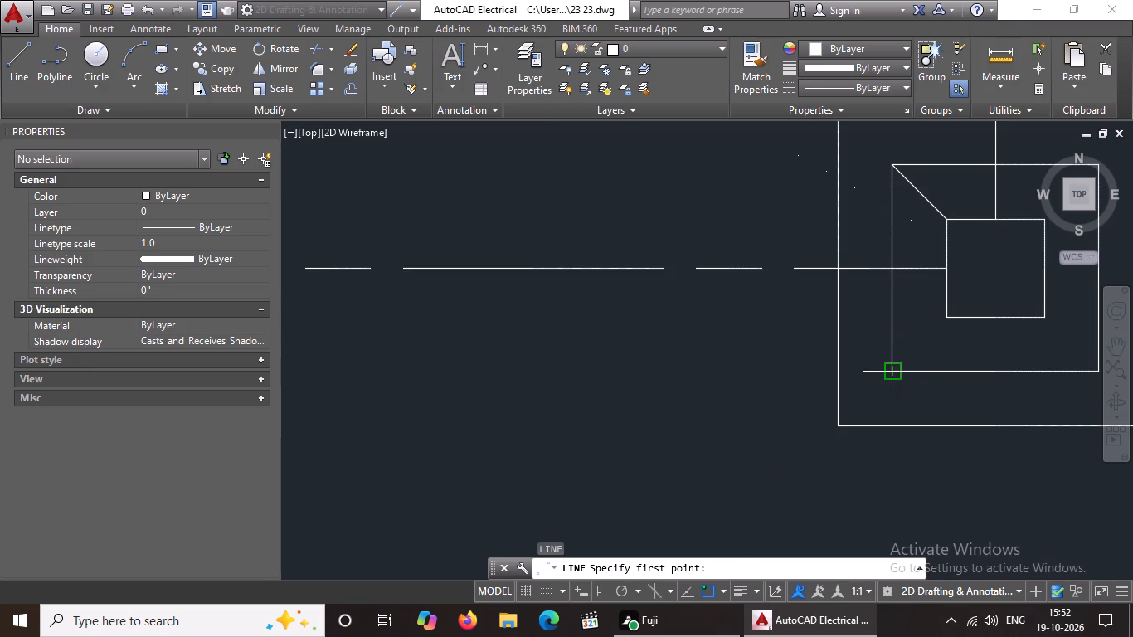
click(892, 372)
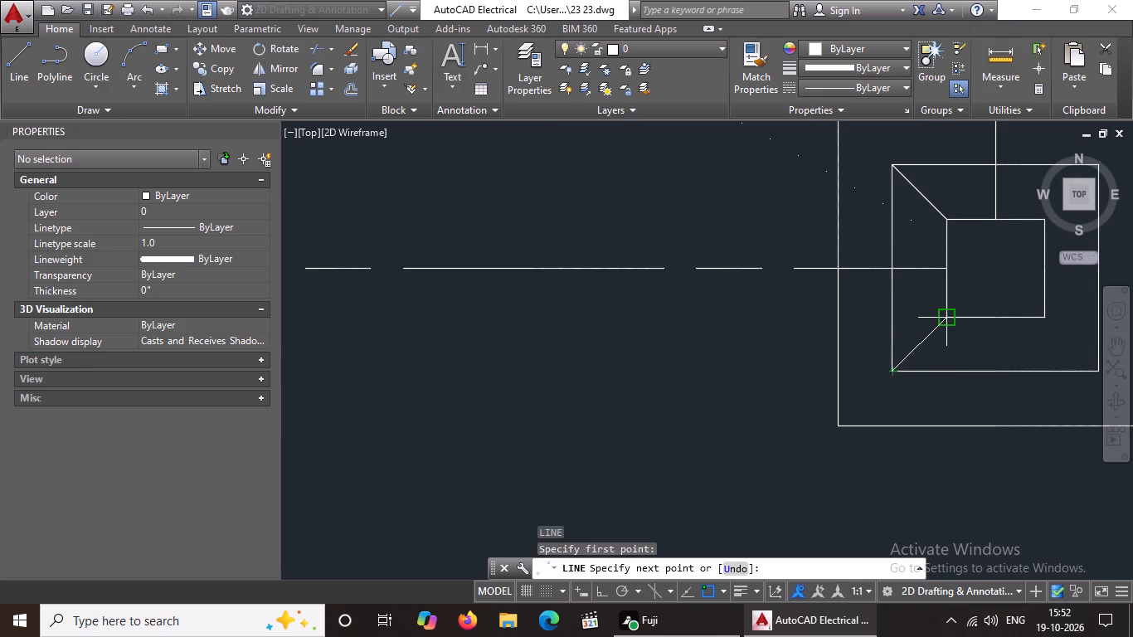
click(944, 318)
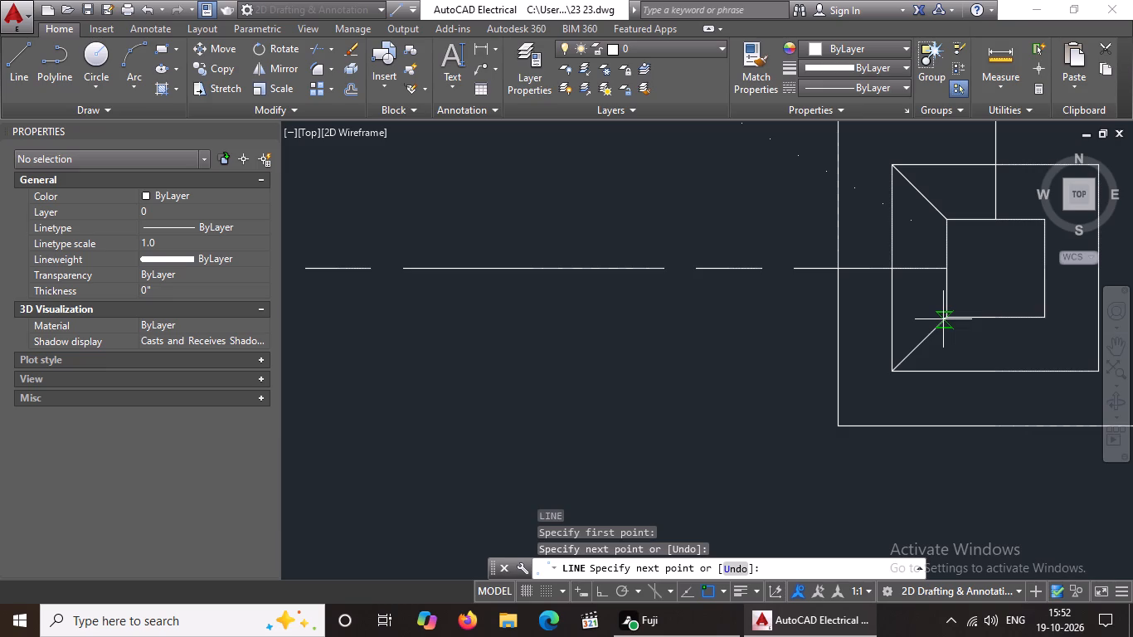
scroll(943, 319, down, 2)
middle_drag(891, 340, 848, 353)
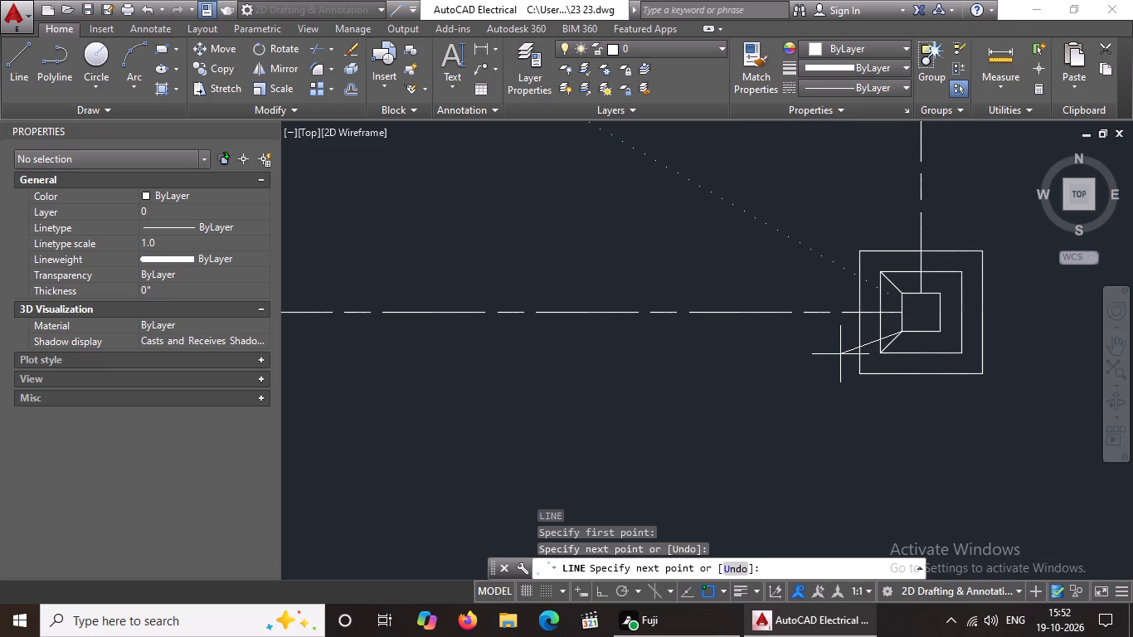
scroll(841, 354, up, 1)
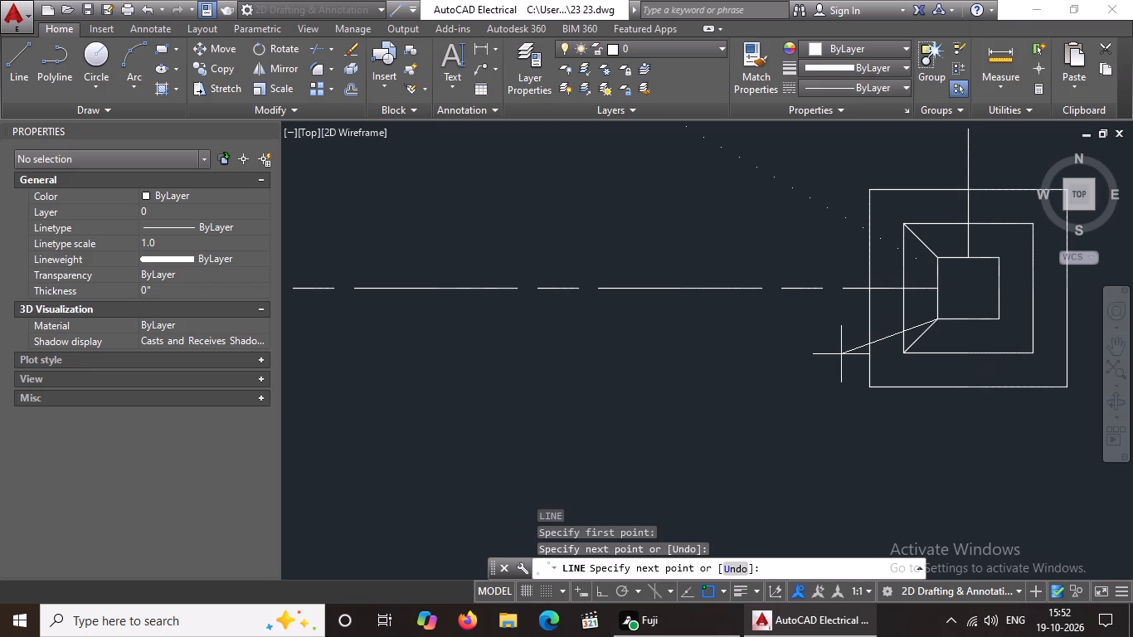
scroll(839, 357, down, 1)
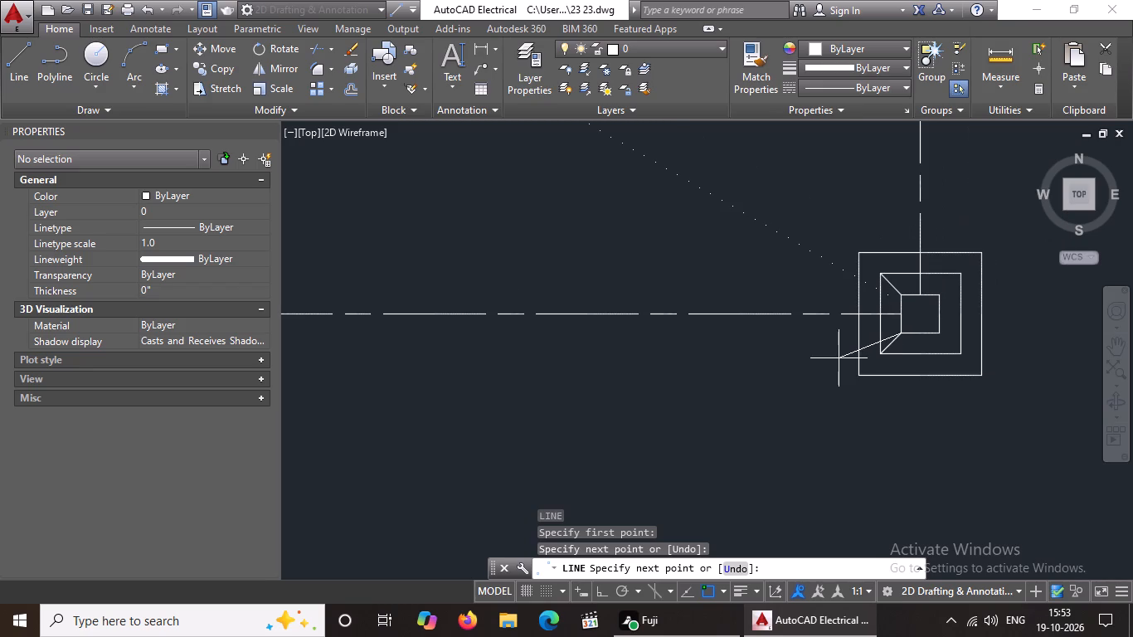
scroll(837, 361, down, 3)
scroll(869, 353, up, 3)
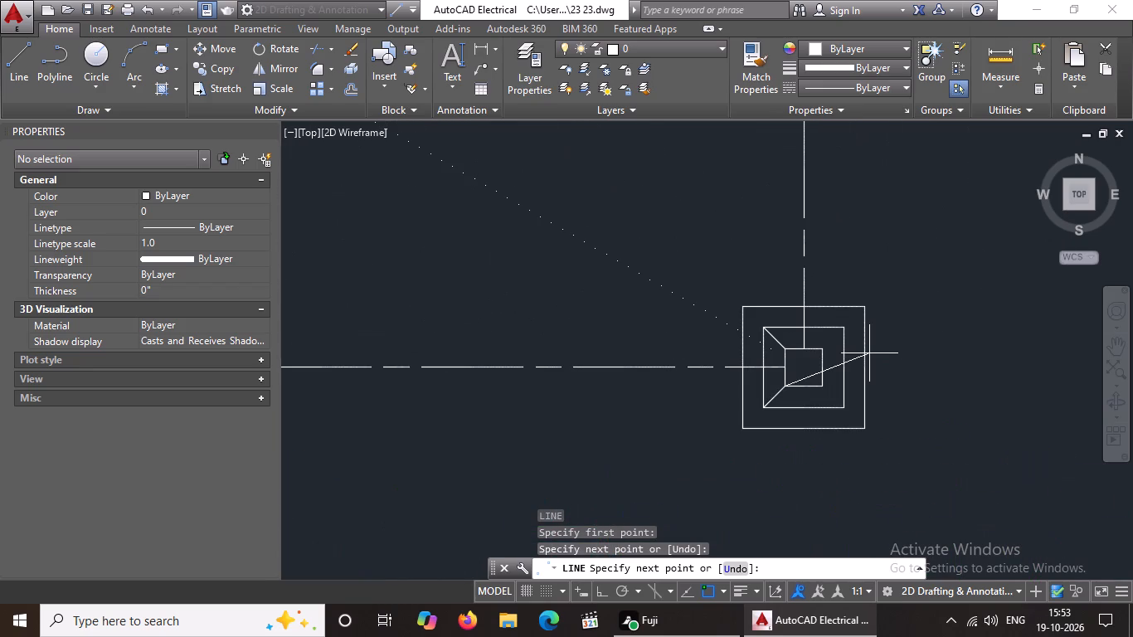
key(Escape)
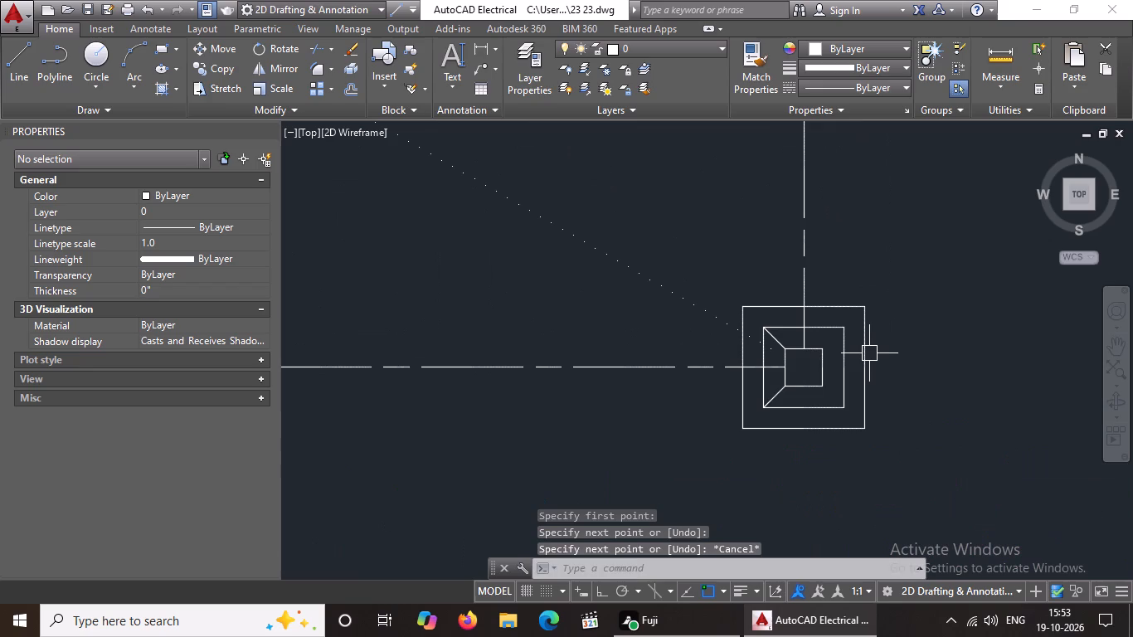
Draw a diagonal line from the column's northeast corner to the inner footing square's northeast corner.
key(l)
key(Return)
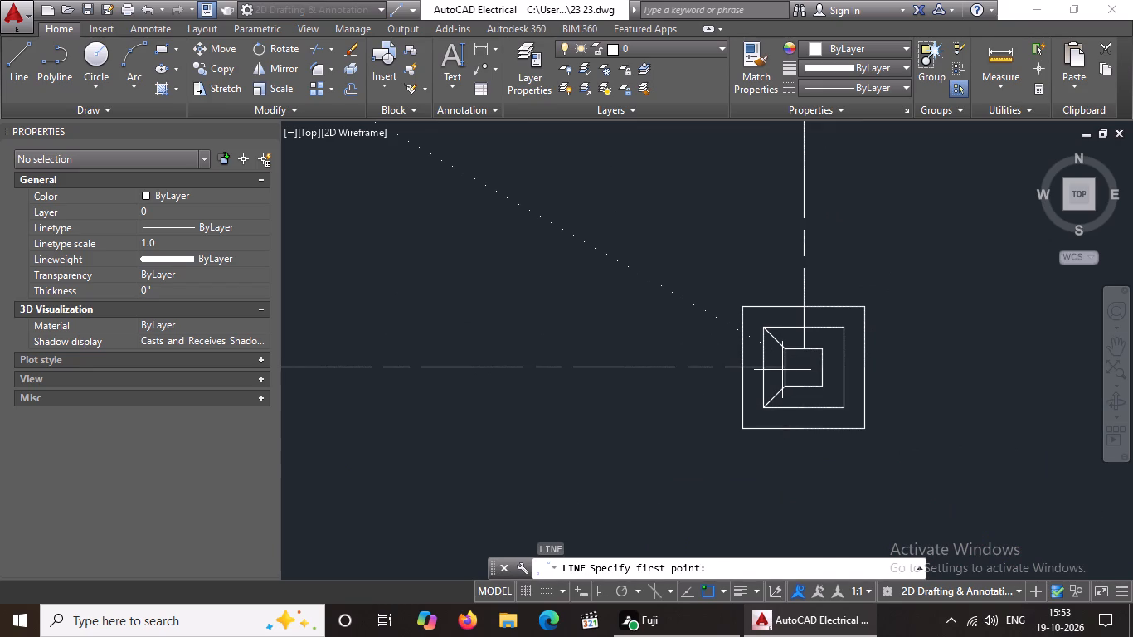
scroll(823, 338, up, 1)
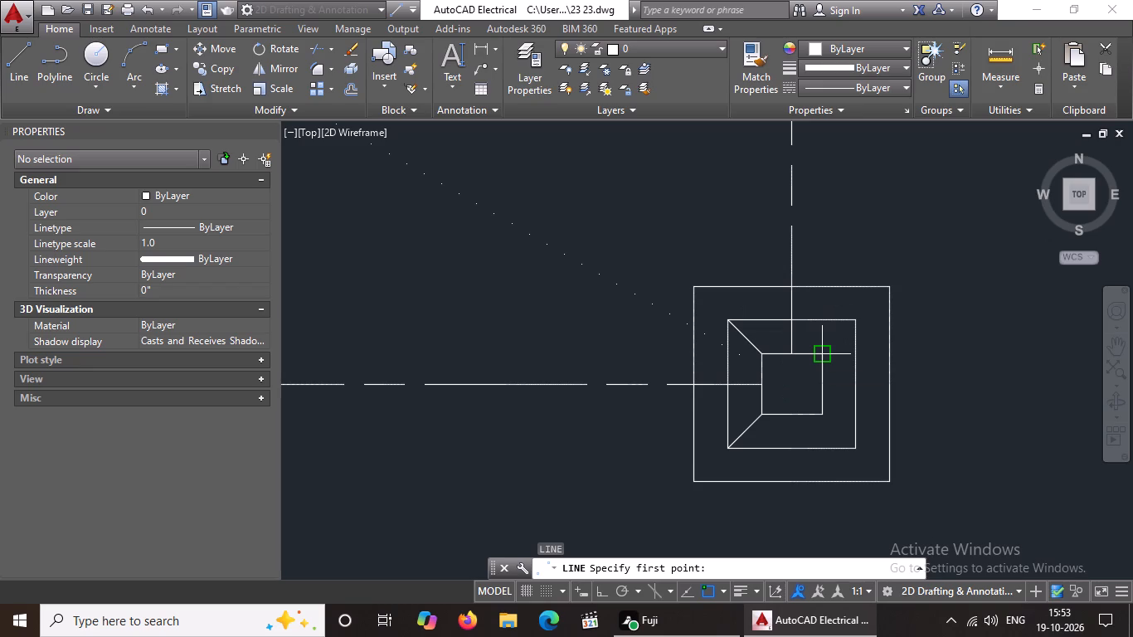
scroll(829, 333, up, 3)
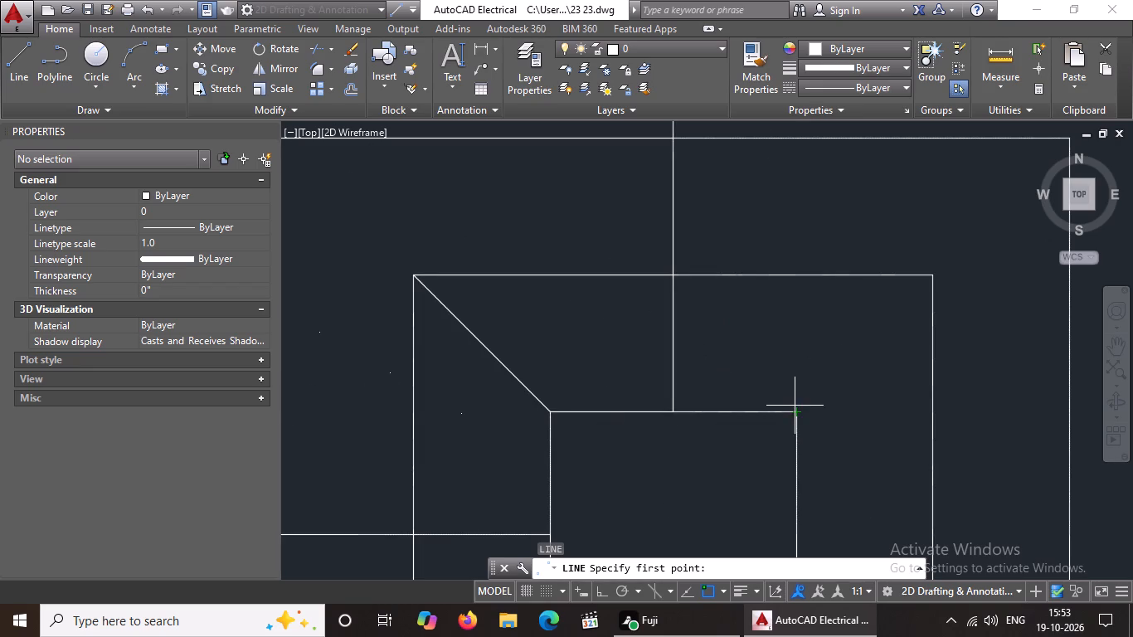
click(796, 411)
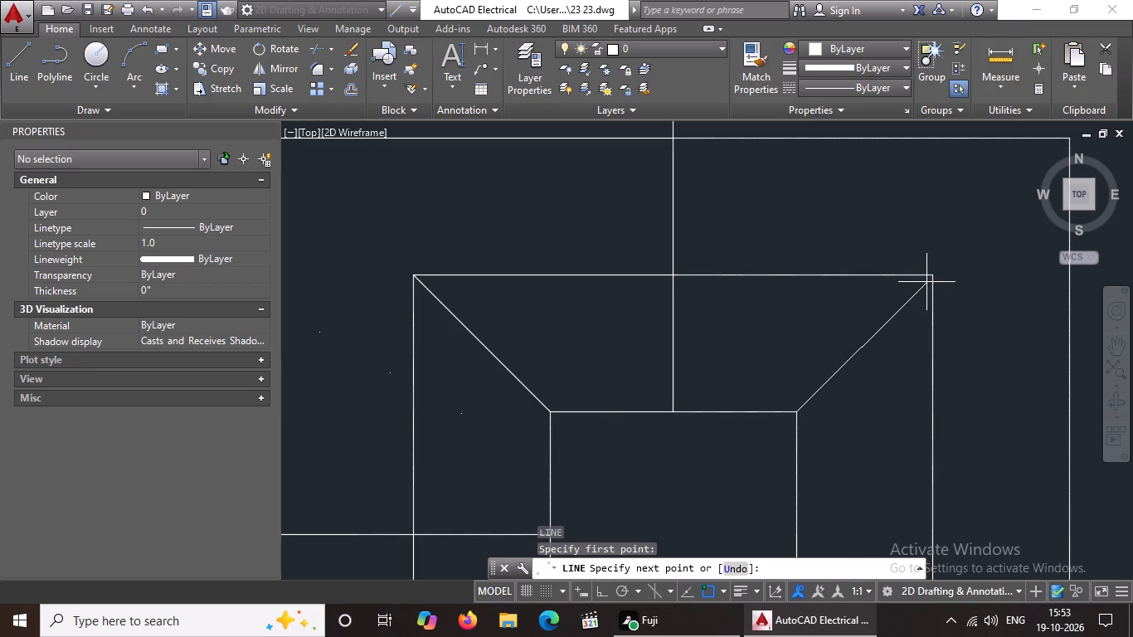
click(931, 279)
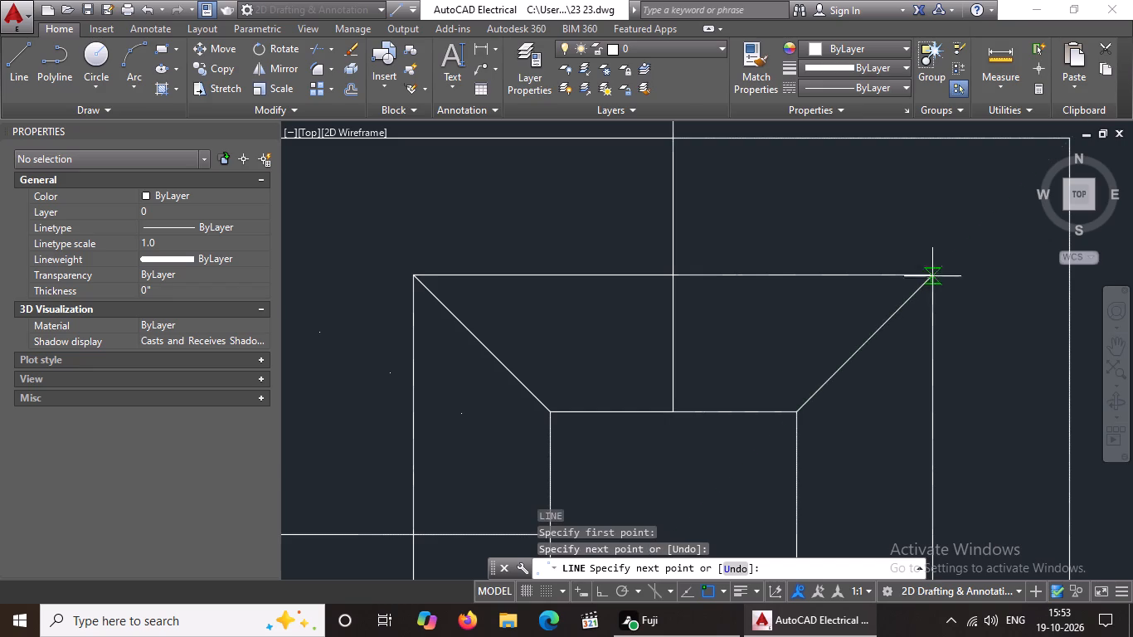
scroll(946, 254, down, 4)
key(Escape)
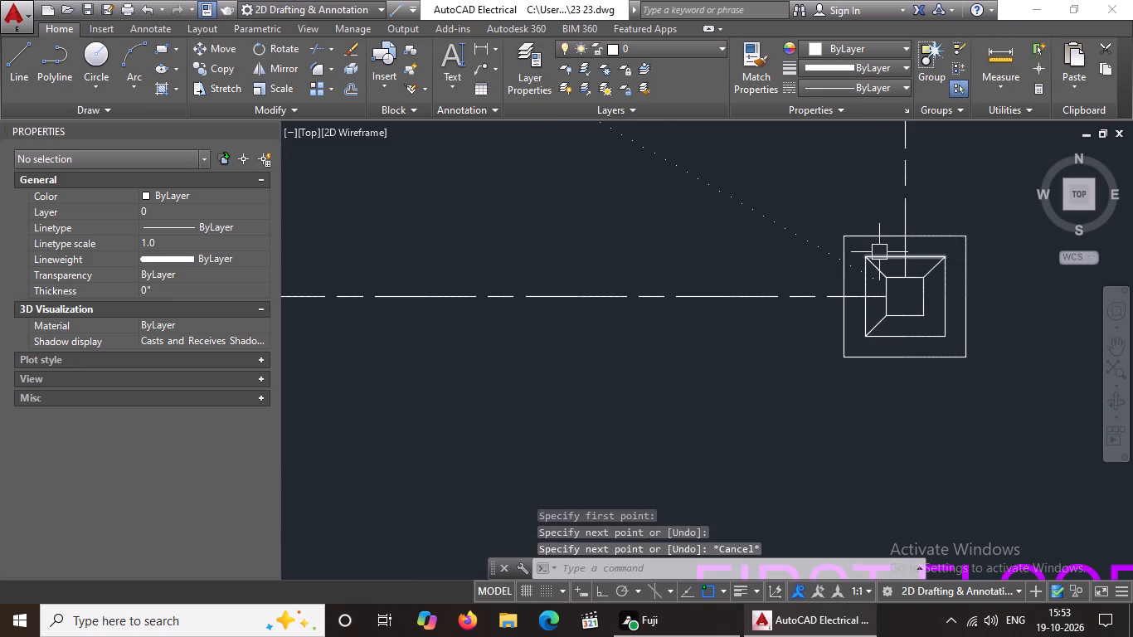
Restrict the running object snap modes to only Endpoint, Midpoint and Center.
text(OS)
key(space)
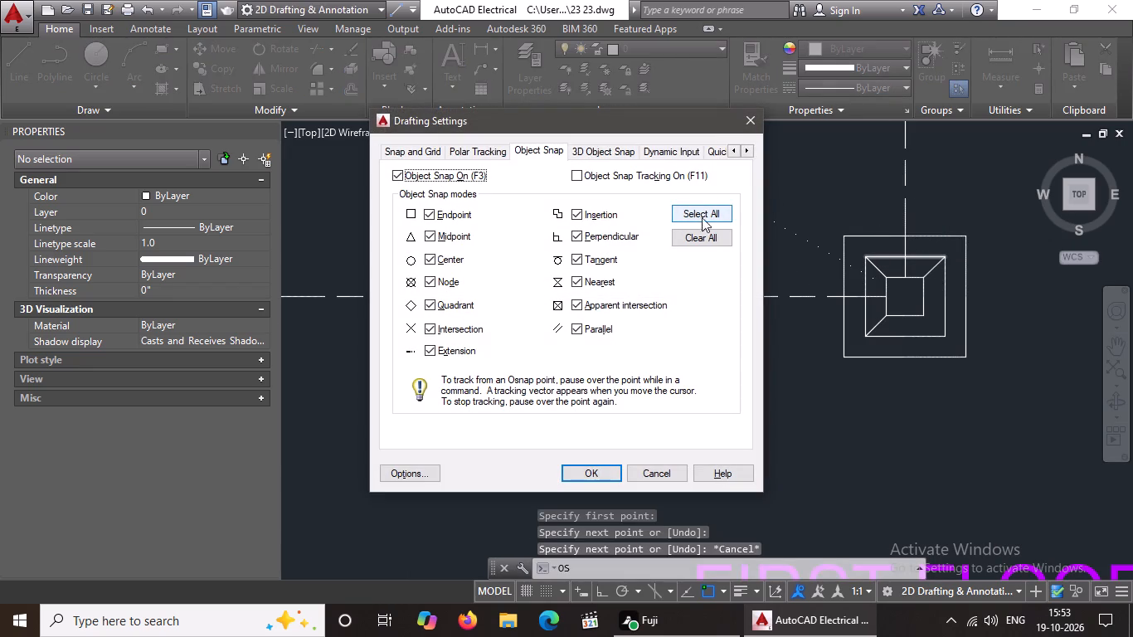
click(702, 232)
click(445, 259)
click(449, 238)
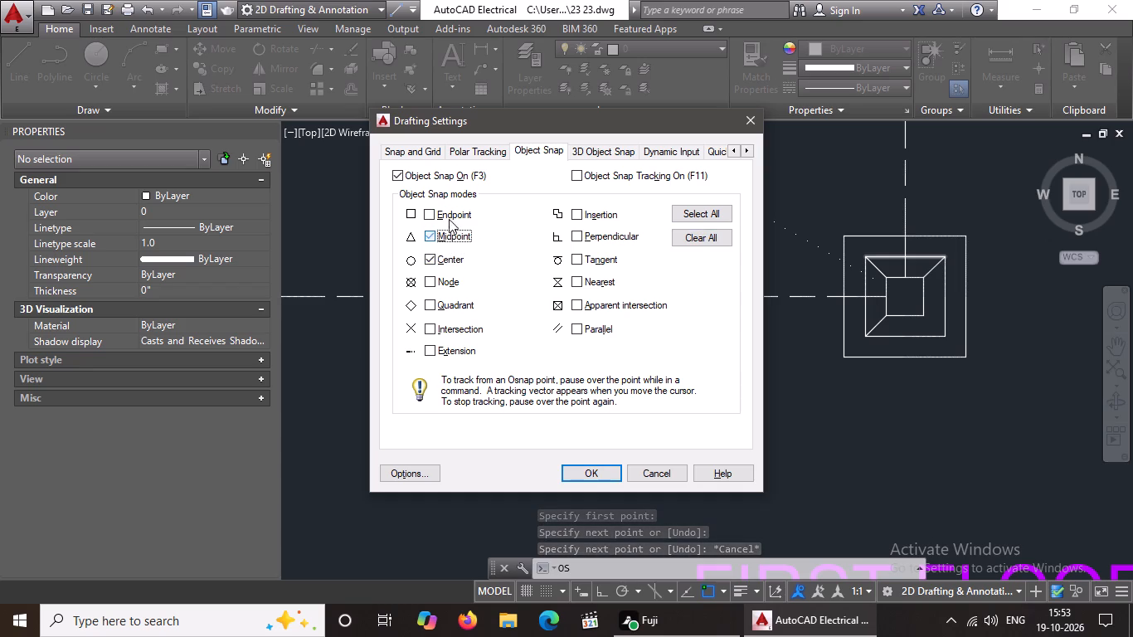
click(450, 211)
click(593, 474)
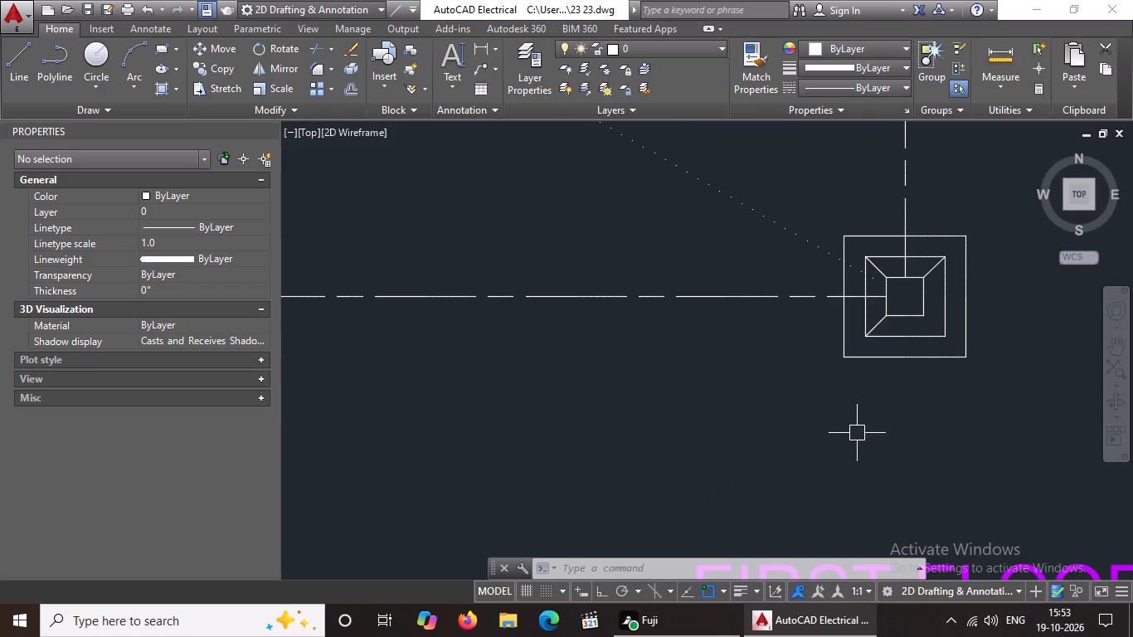
Draw a diagonal line from the column's southeast corner to the inner footing square's southeast corner.
scroll(858, 433, down, 1)
scroll(892, 334, up, 2)
key(l)
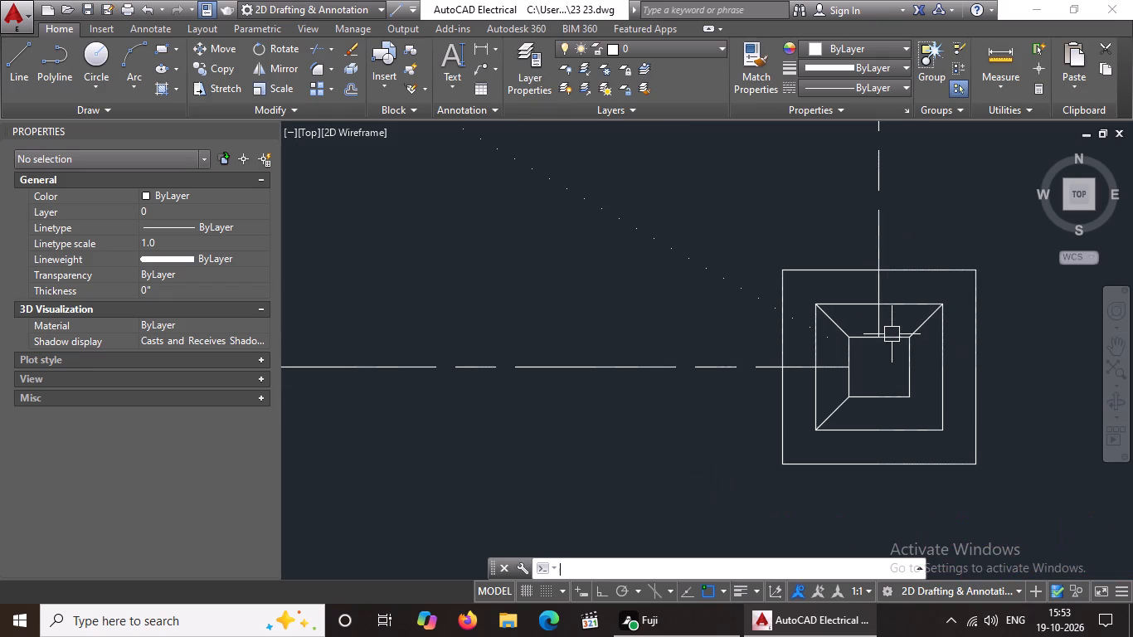
key(Return)
scroll(904, 393, up, 1)
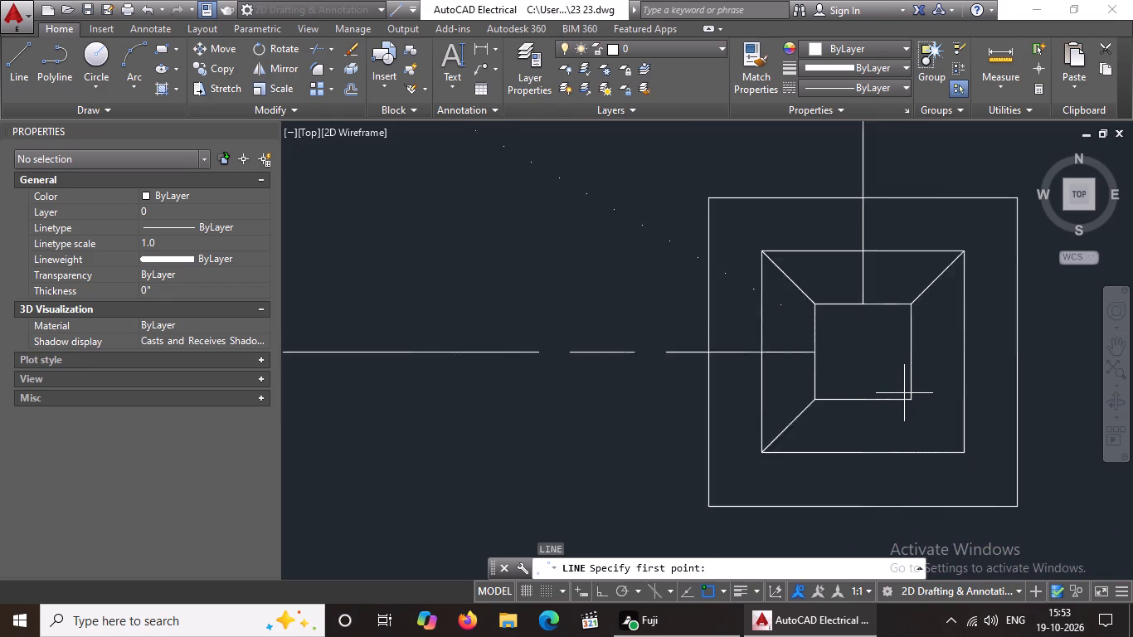
scroll(904, 393, up, 1)
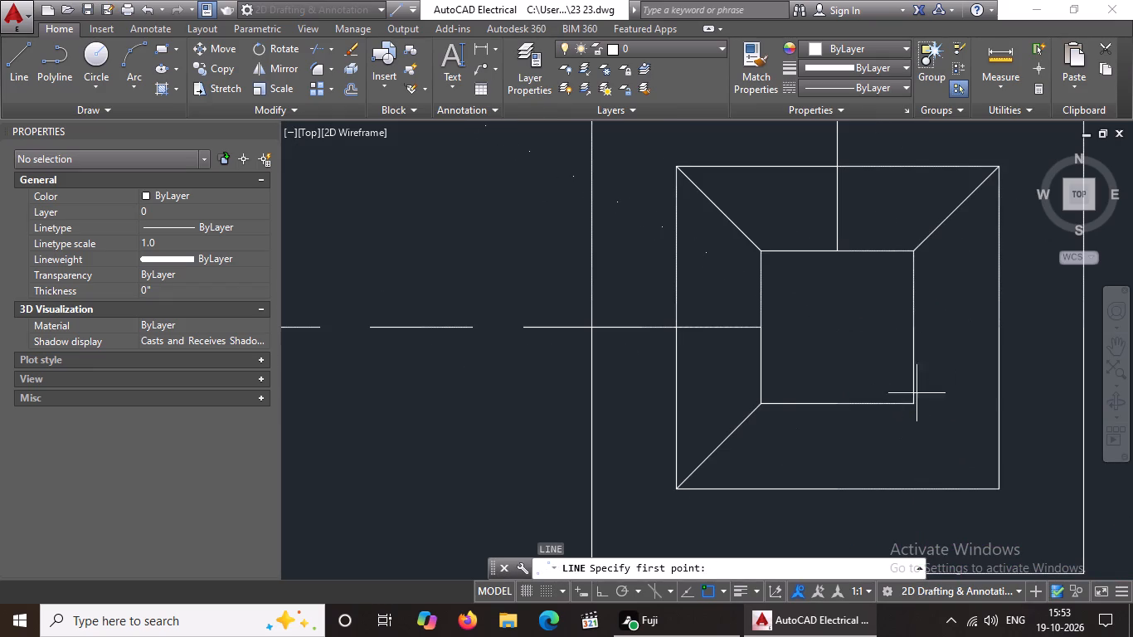
drag(909, 405, 916, 415)
click(1004, 491)
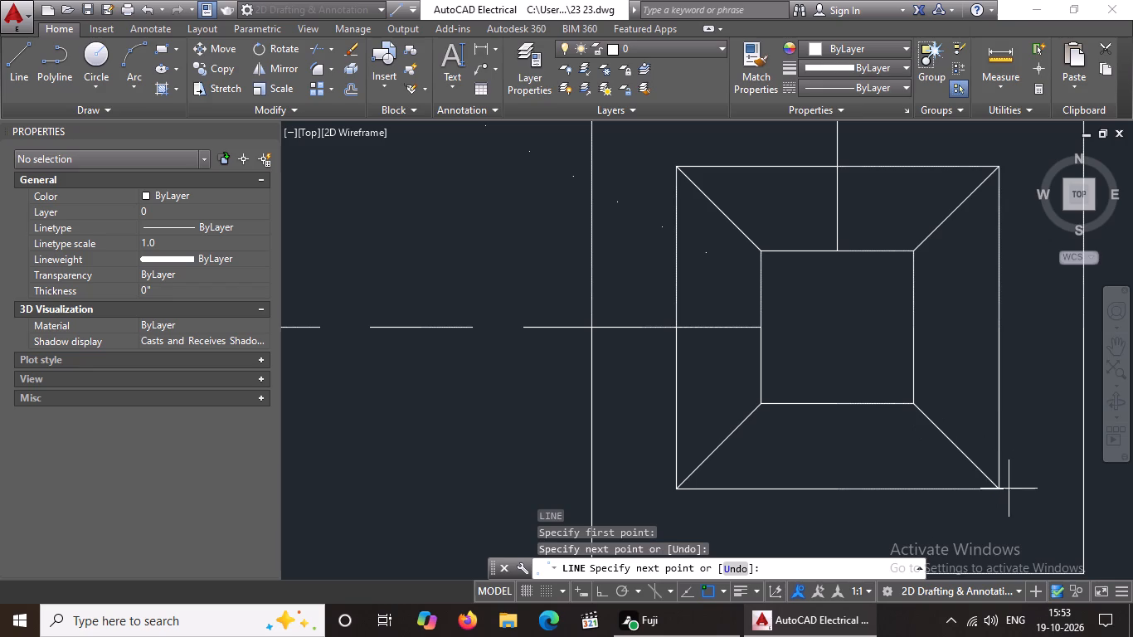
key(Escape)
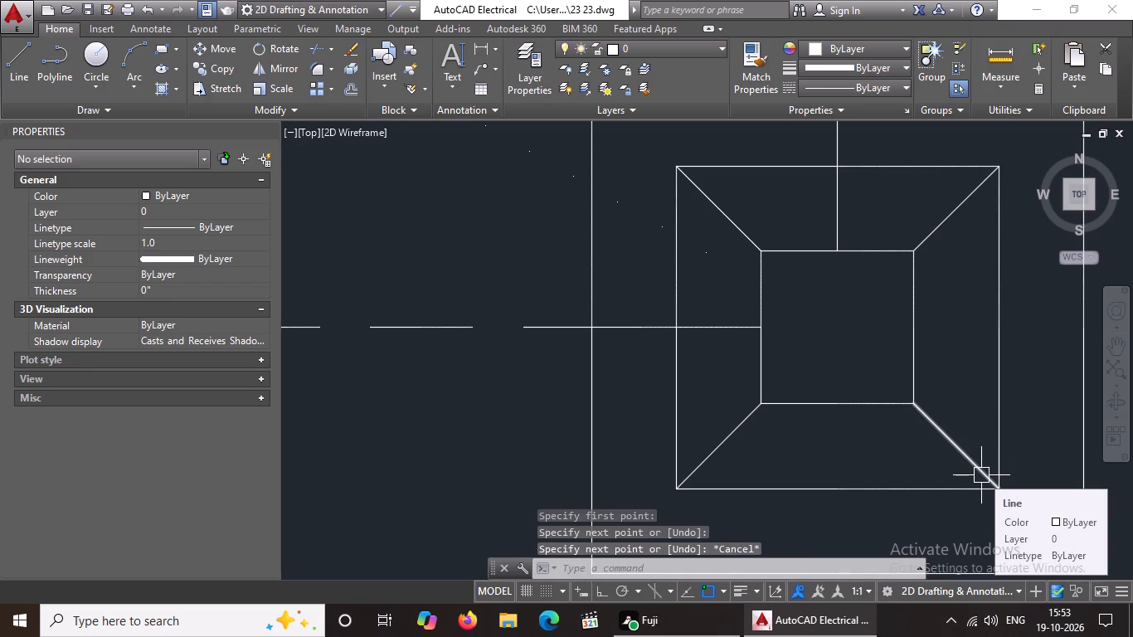
Give the outer footing square's south edge the dashed ACAD_ISO02W100 linetype with a linetype scale of 0.5.
scroll(979, 475, down, 2)
middle_drag(923, 462, 878, 453)
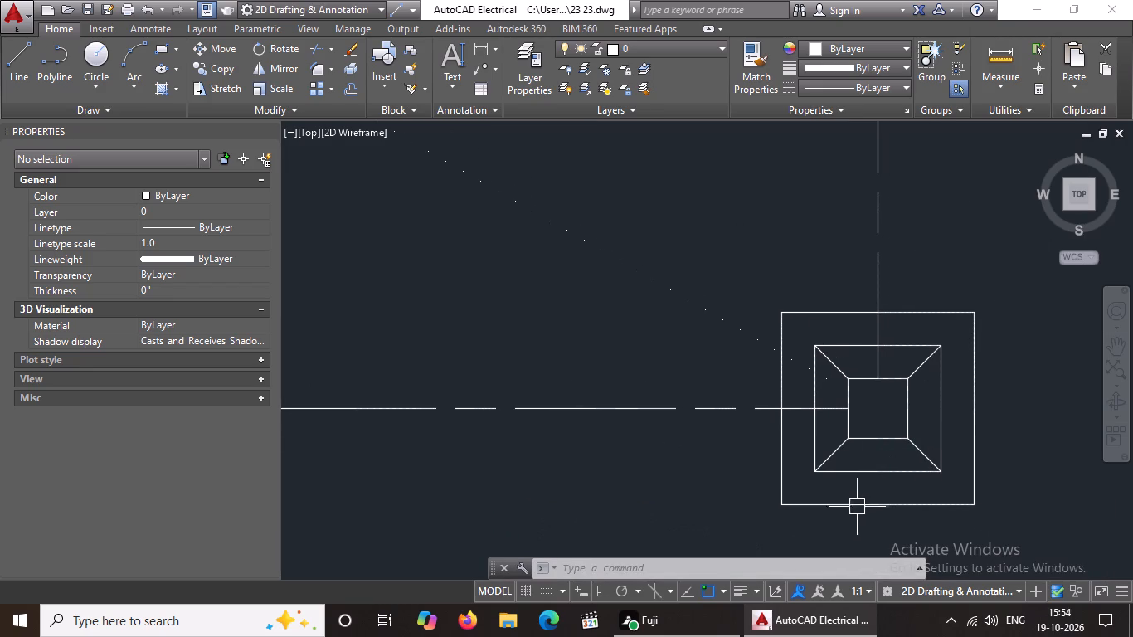
click(882, 510)
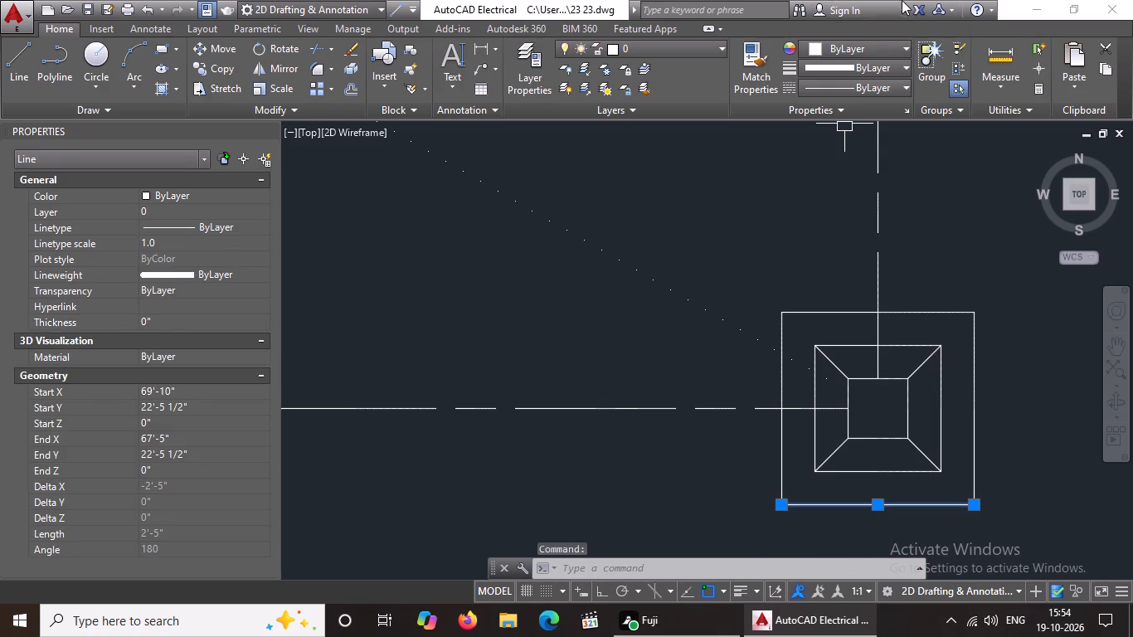
click(868, 82)
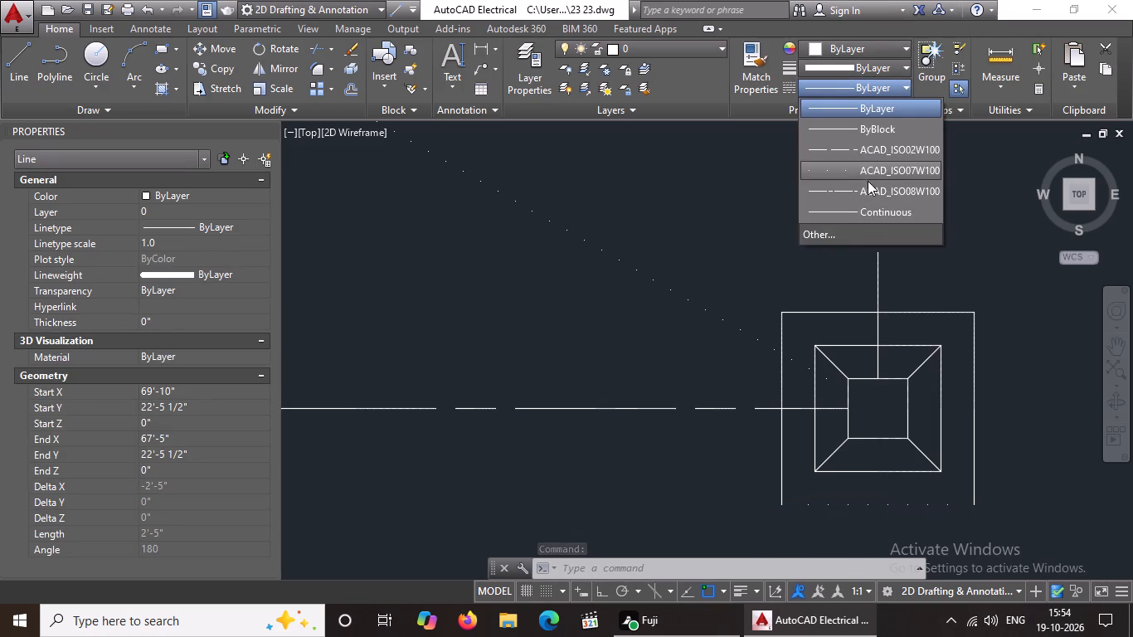
click(849, 151)
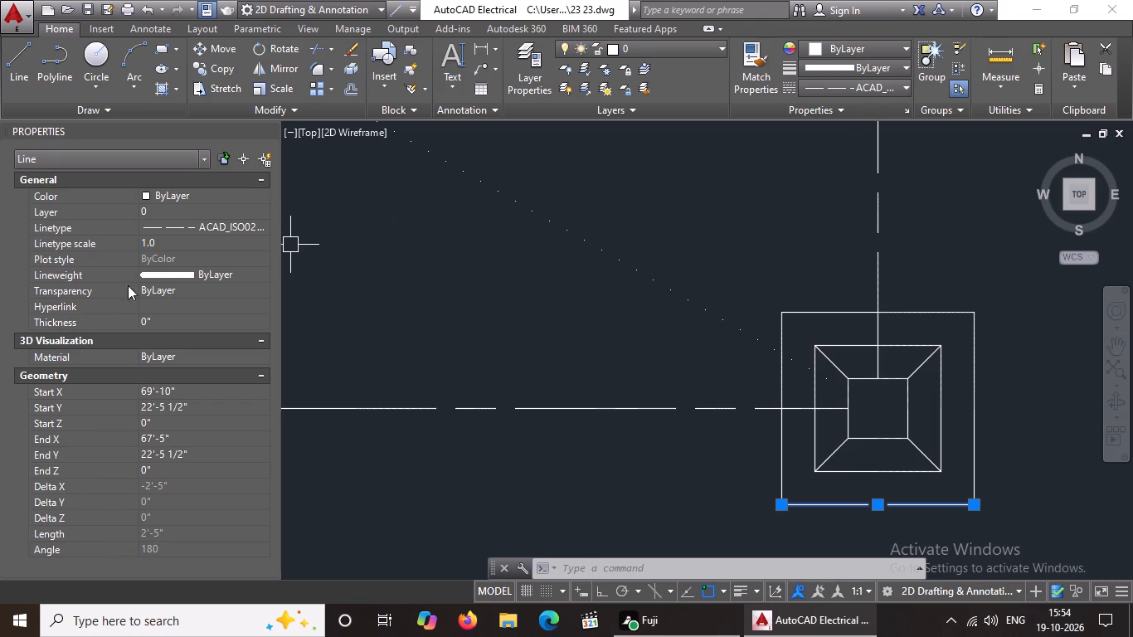
click(169, 244)
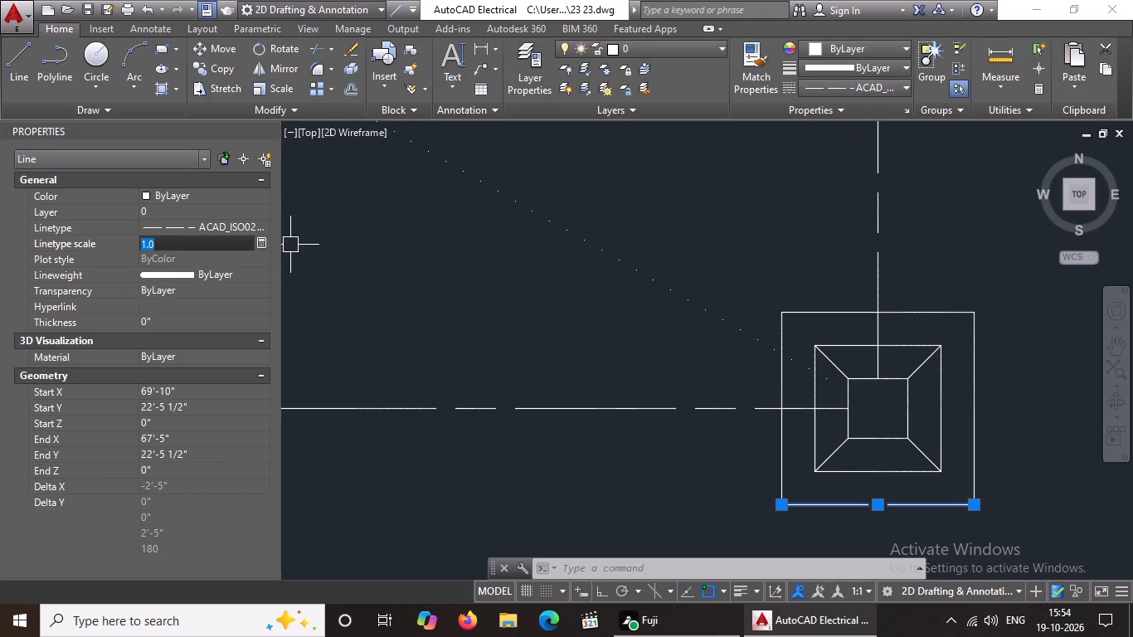
key(BackSpace)
key(BackSpace)
key(BackSpace)
key(BackSpace)
key(BackSpace)
key(BackSpace)
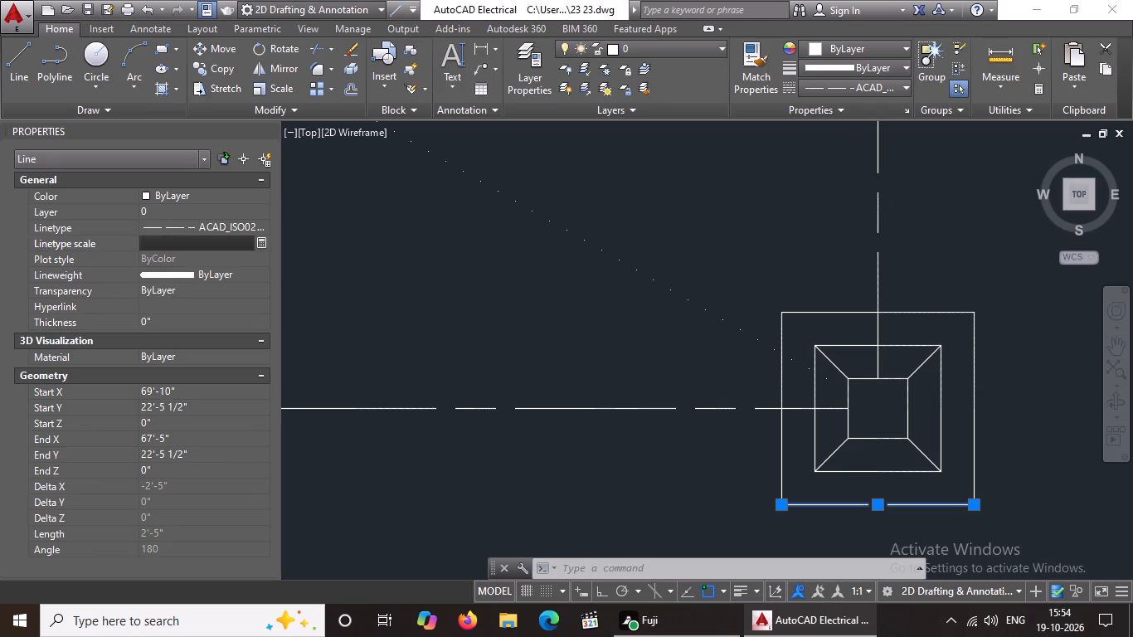
text(0.5)
key(Return)
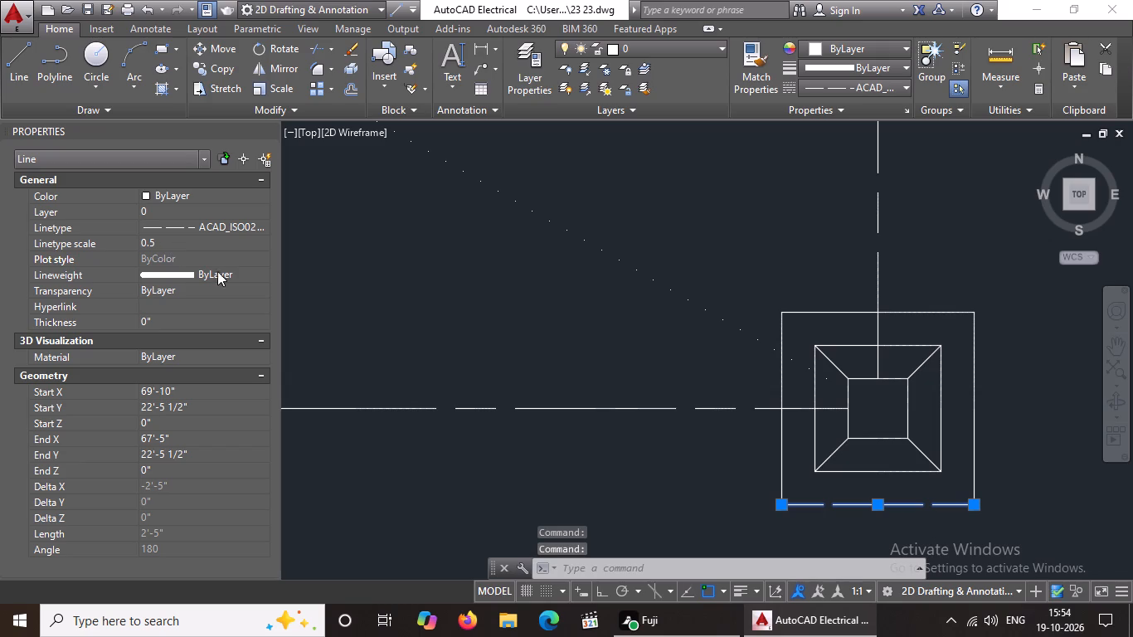
Give the outer footing square's west edge the ACAD_ISO02W100 linetype with a linetype scale of 0.5.
click(780, 464)
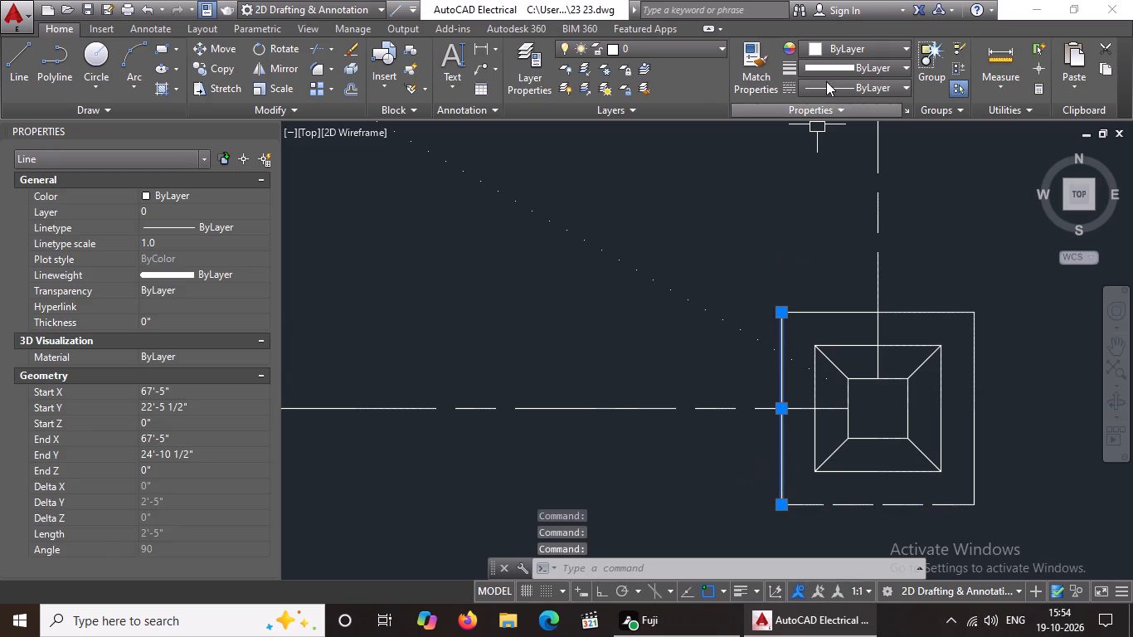
click(847, 83)
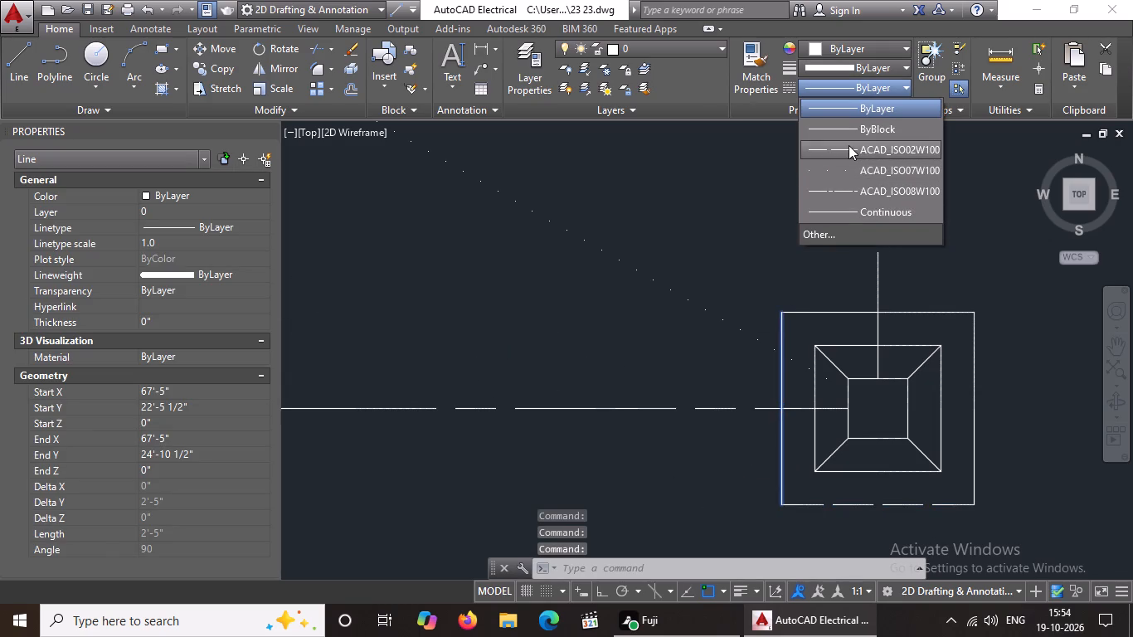
click(849, 144)
click(183, 241)
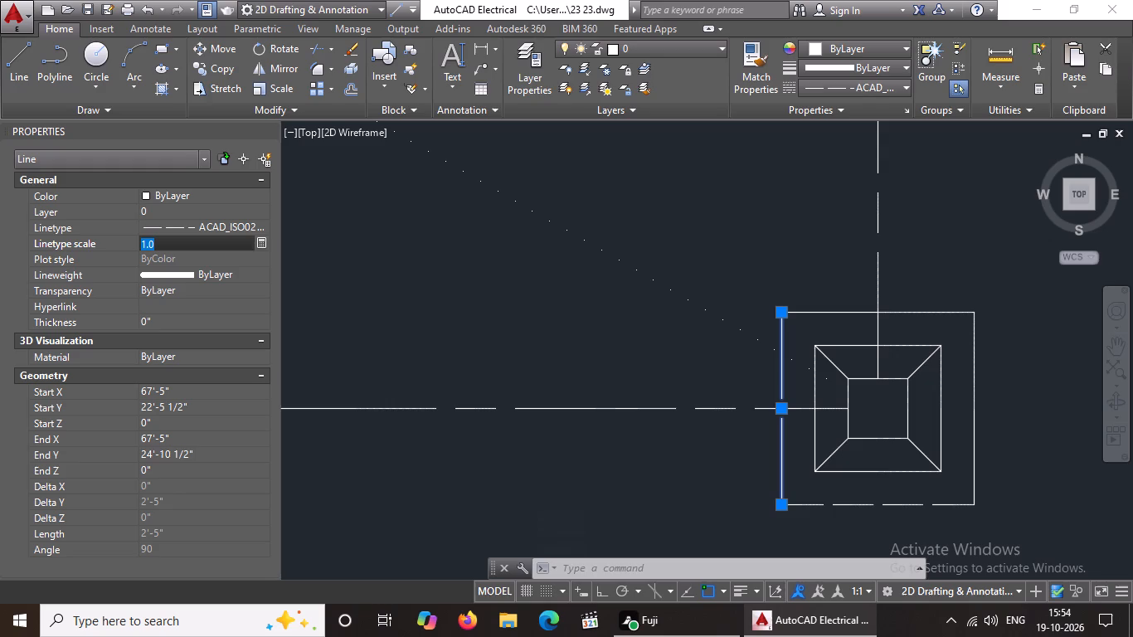
key(BackSpace)
key(BackSpace)
key(BackSpace)
text(0.5)
key(Return)
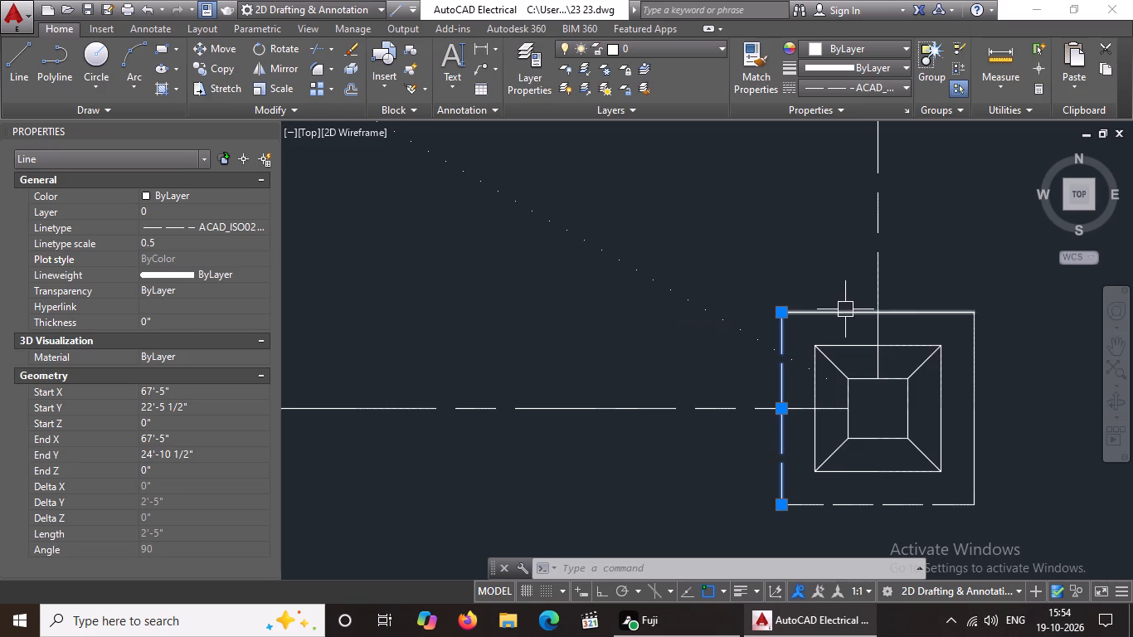
Give the outer footing square's north edge a linetype scale of 0.5 and the dashed ACAD_ISO02W100 linetype.
click(845, 309)
click(177, 237)
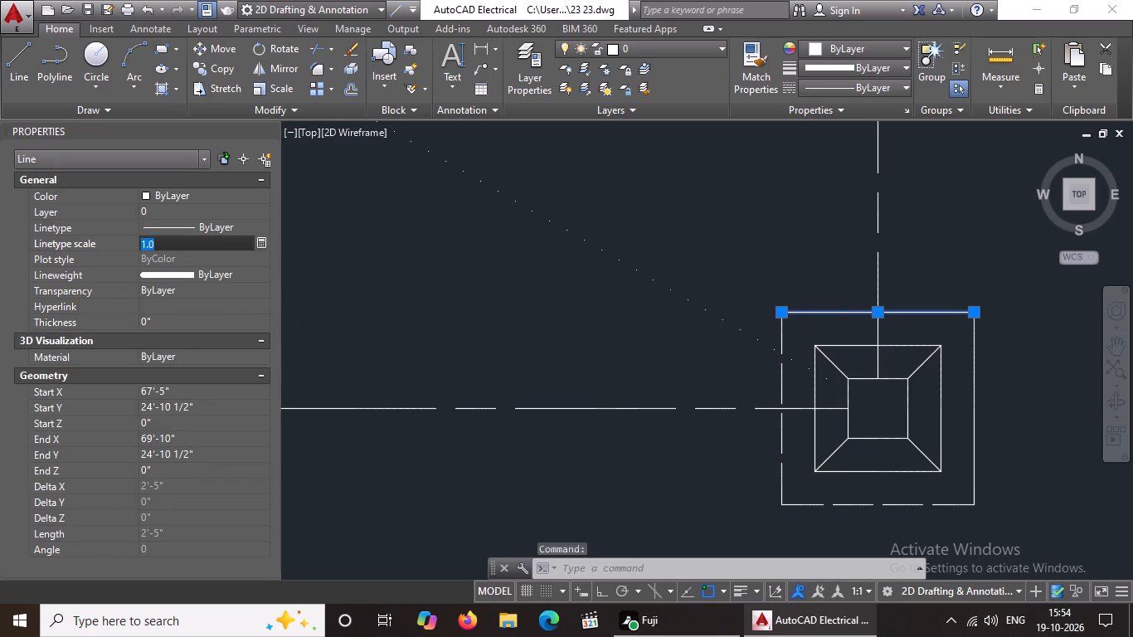
key(BackSpace)
key(BackSpace)
key(BackSpace)
text(0.5)
key(Return)
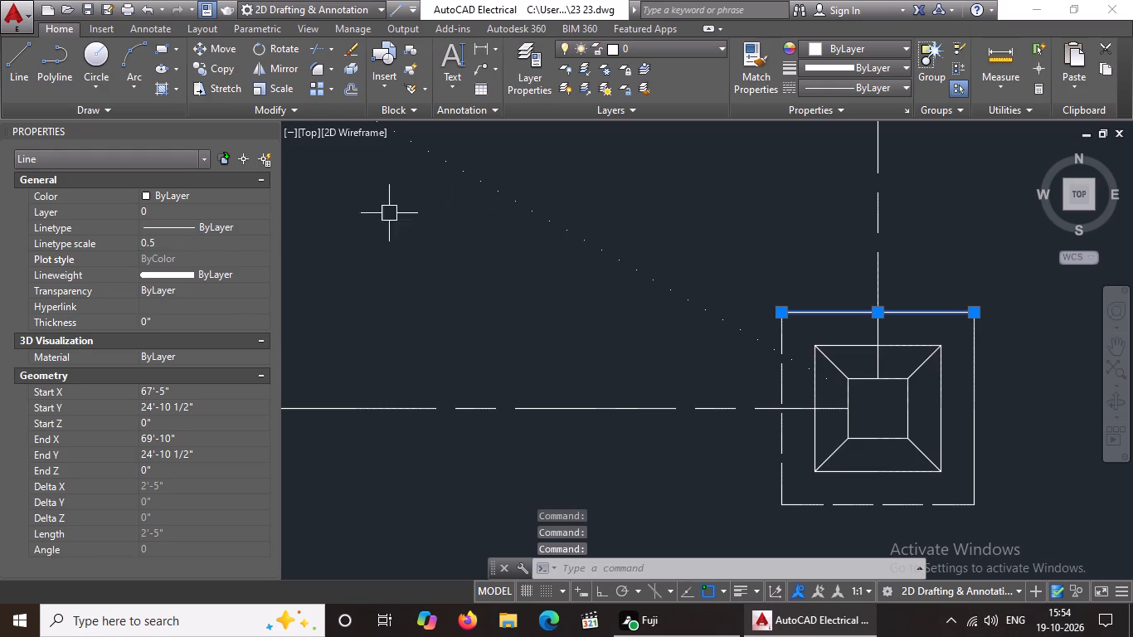
click(875, 80)
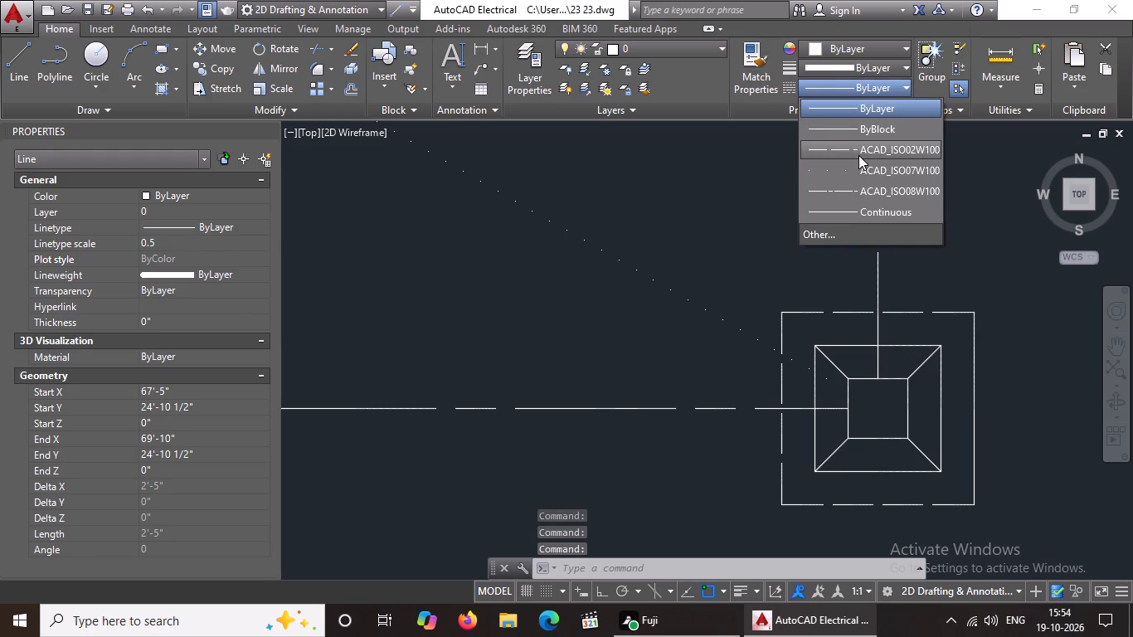
click(858, 148)
Give the outer footing square's east edge the ACAD_ISO02W100 linetype with a linetype scale of 0.5.
click(971, 392)
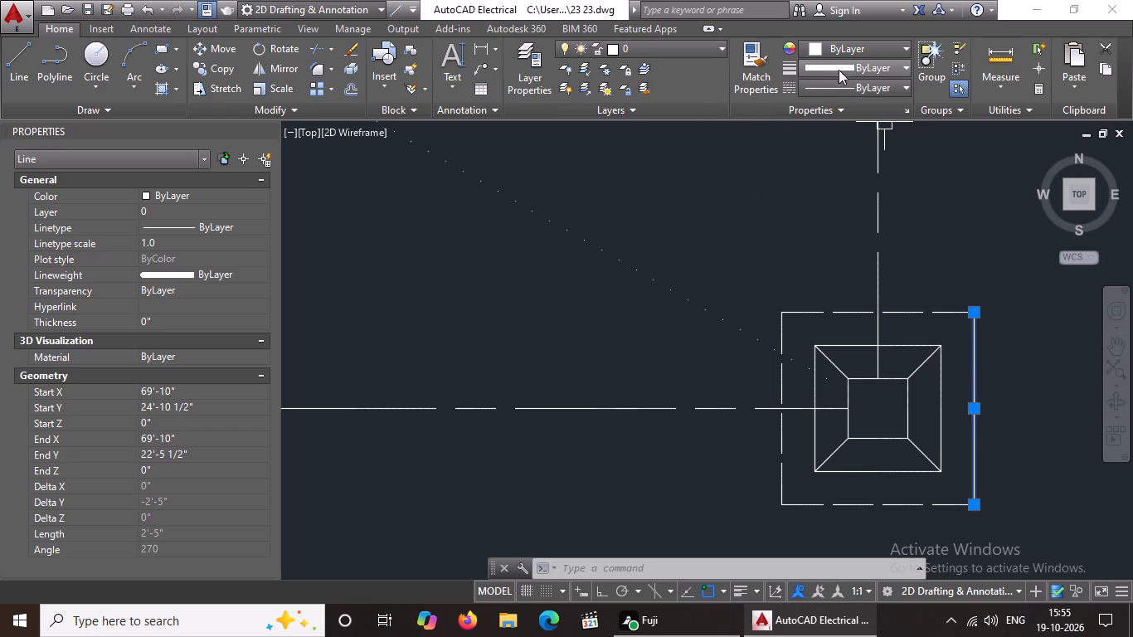
click(866, 87)
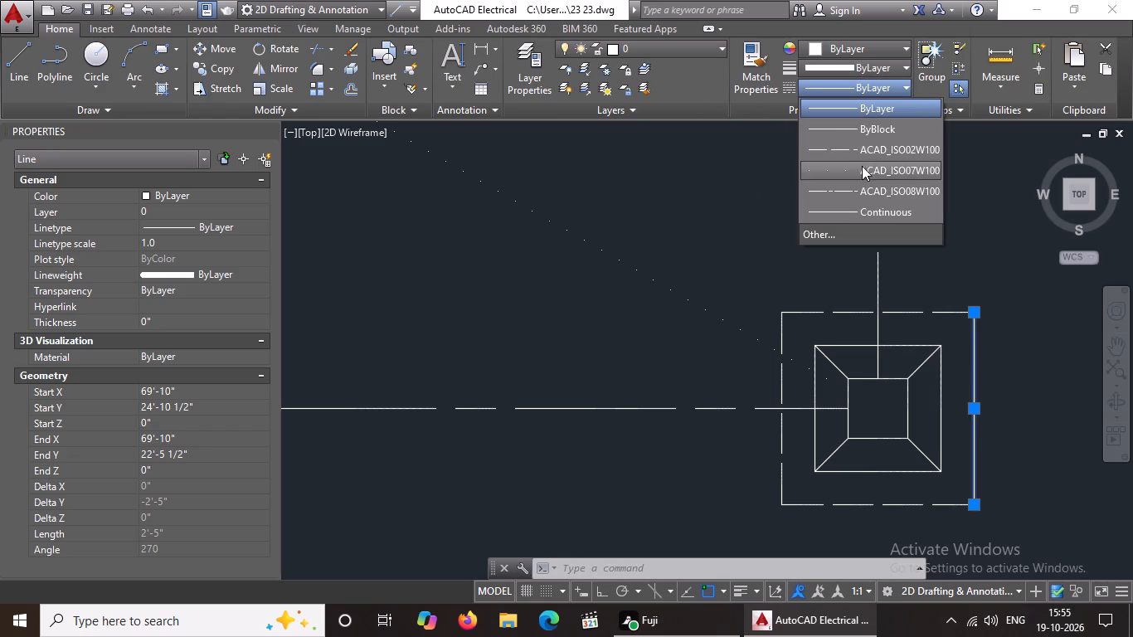
click(844, 151)
click(173, 240)
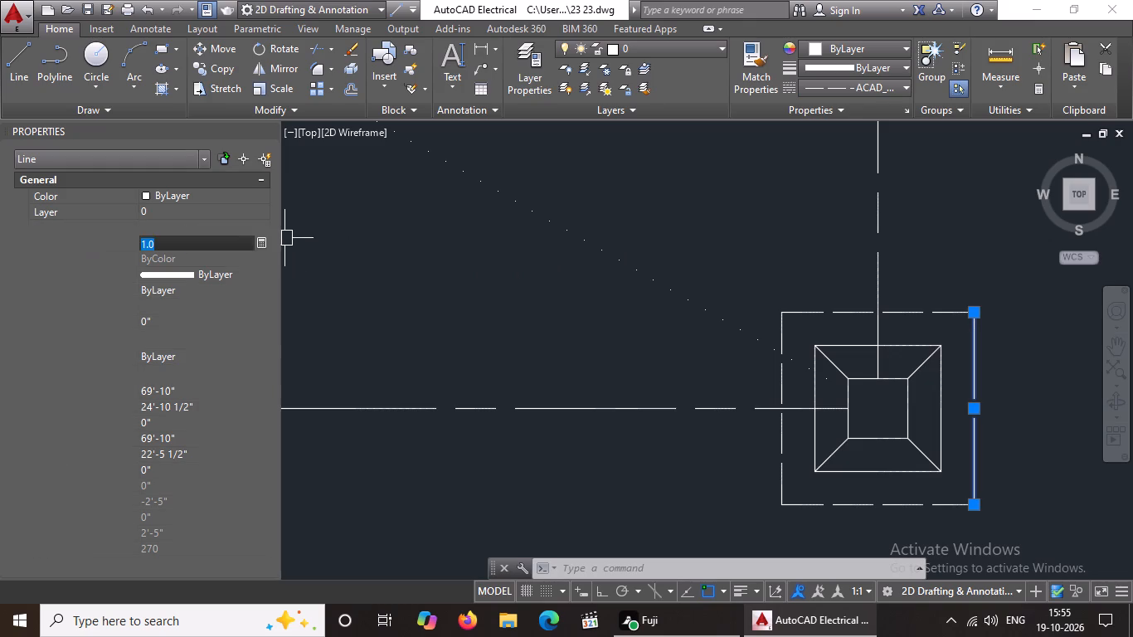
key(BackSpace)
key(BackSpace)
key(BackSpace)
key(BackSpace)
key(BackSpace)
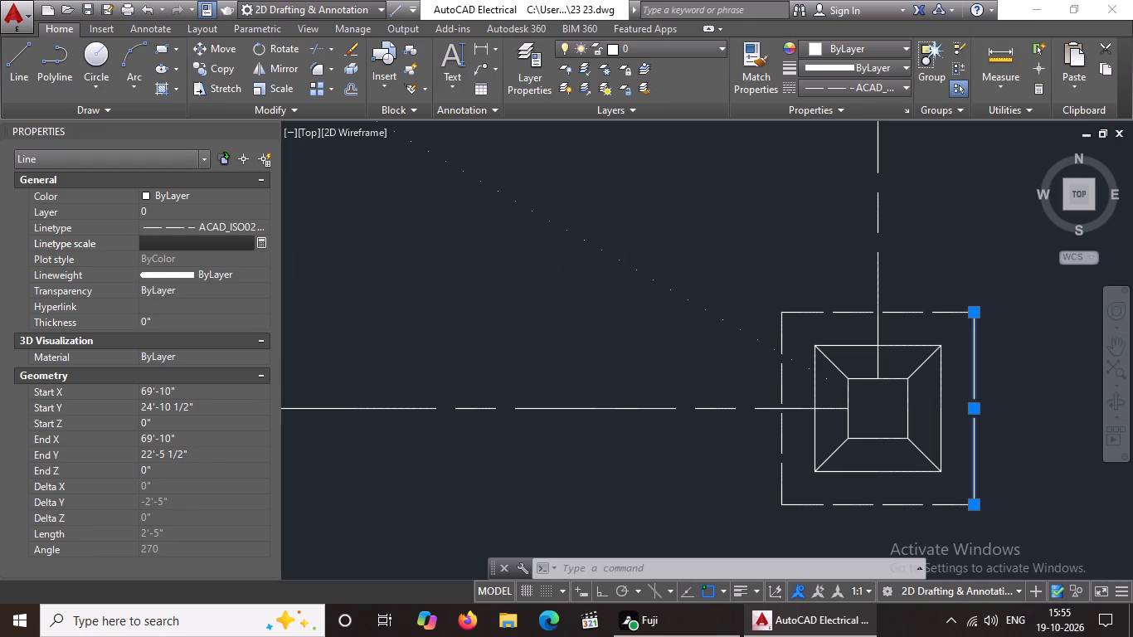
key(BackSpace)
key(BackSpace)
key(BackSpace)
text(0.5)
key(Return)
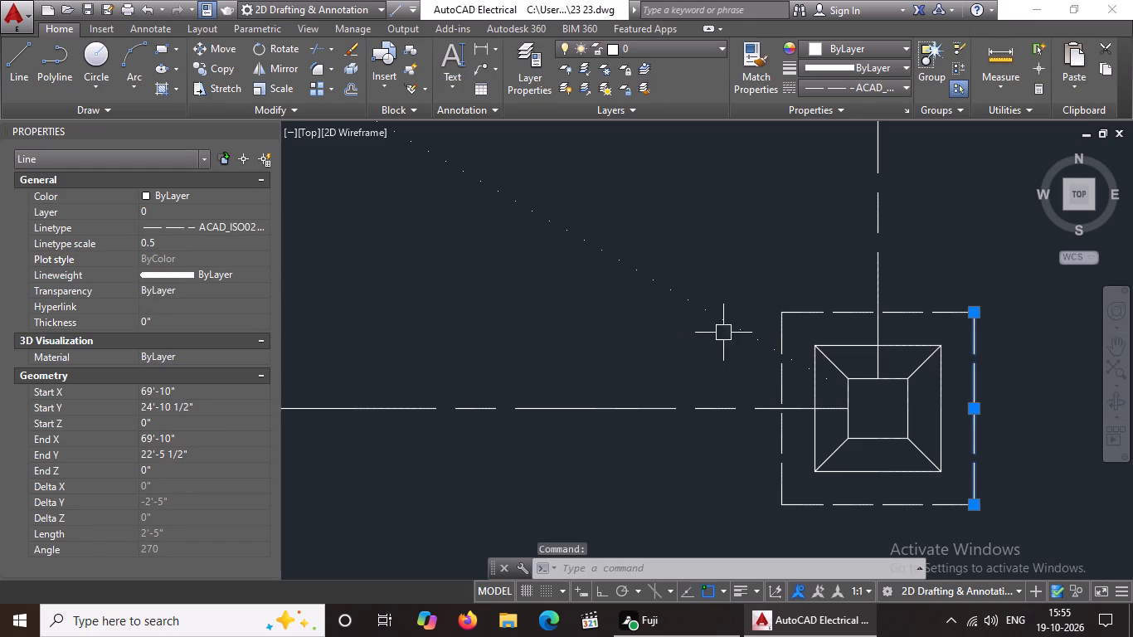
scroll(724, 333, down, 5)
scroll(586, 250, up, 2)
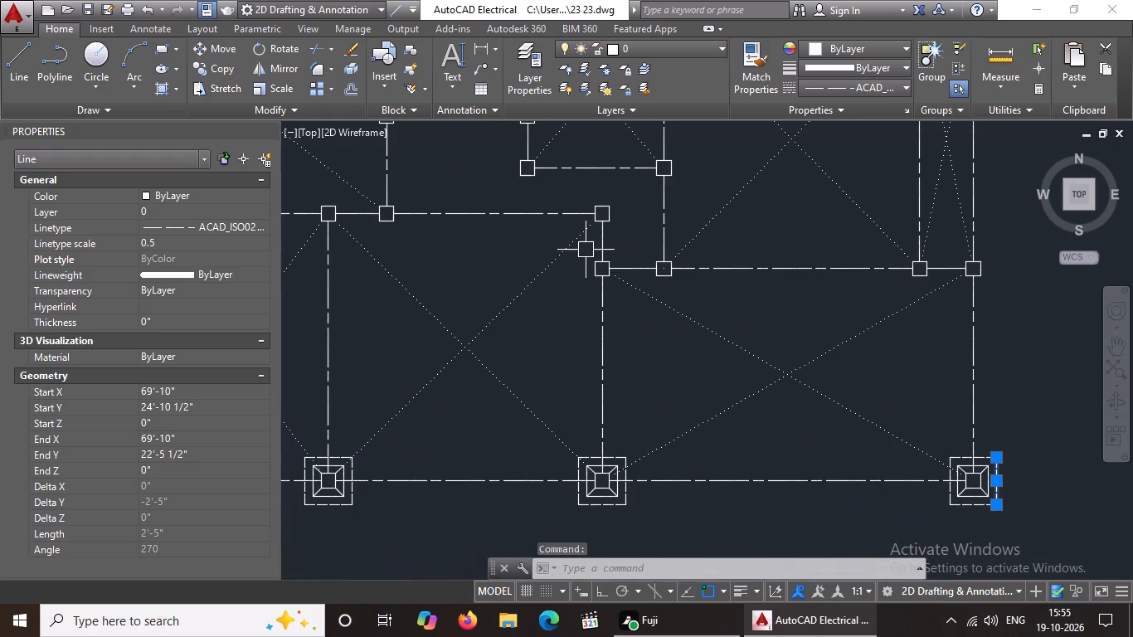
key(Escape)
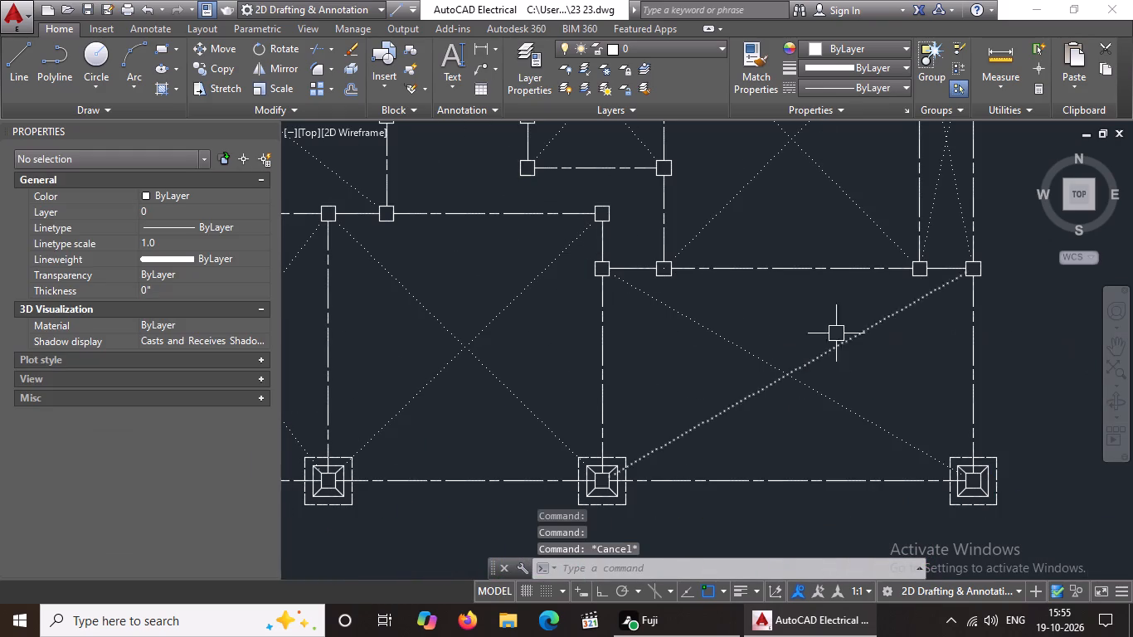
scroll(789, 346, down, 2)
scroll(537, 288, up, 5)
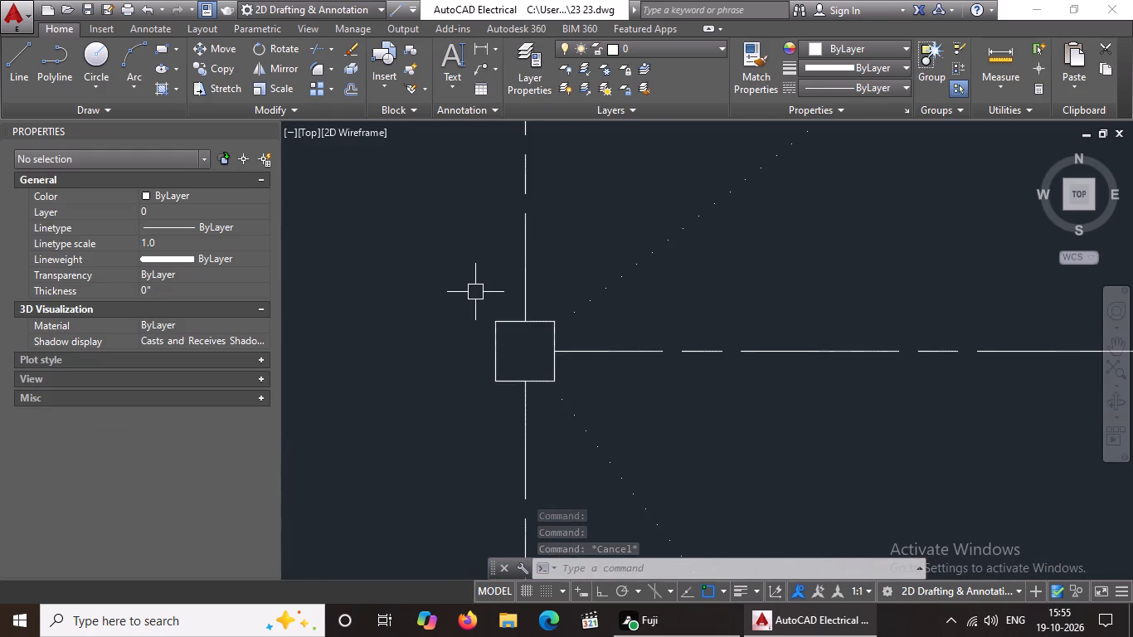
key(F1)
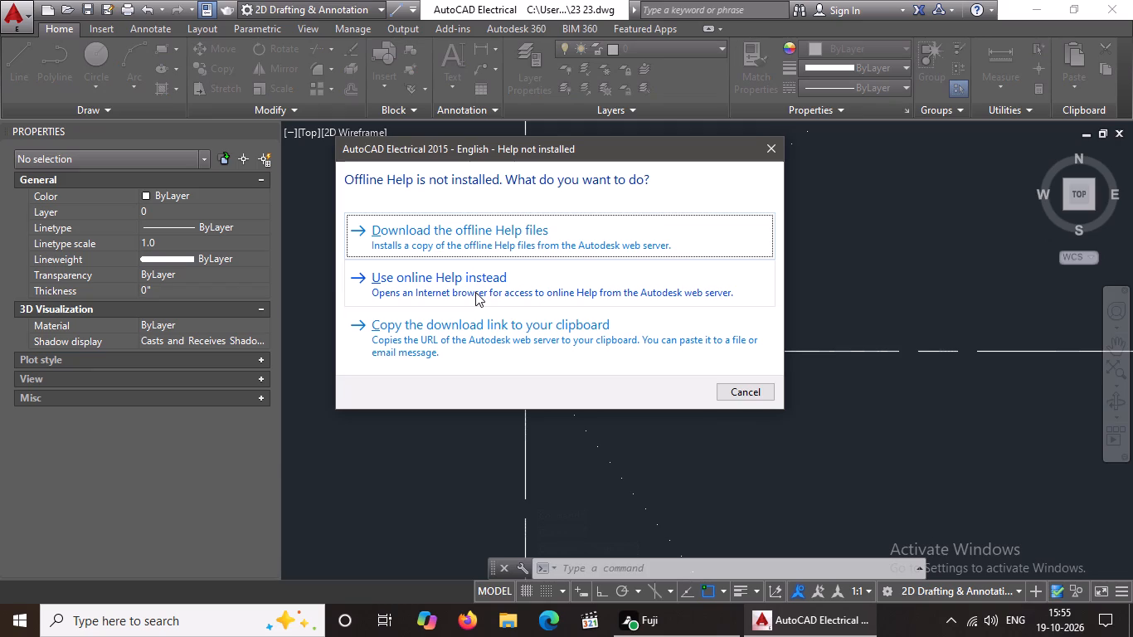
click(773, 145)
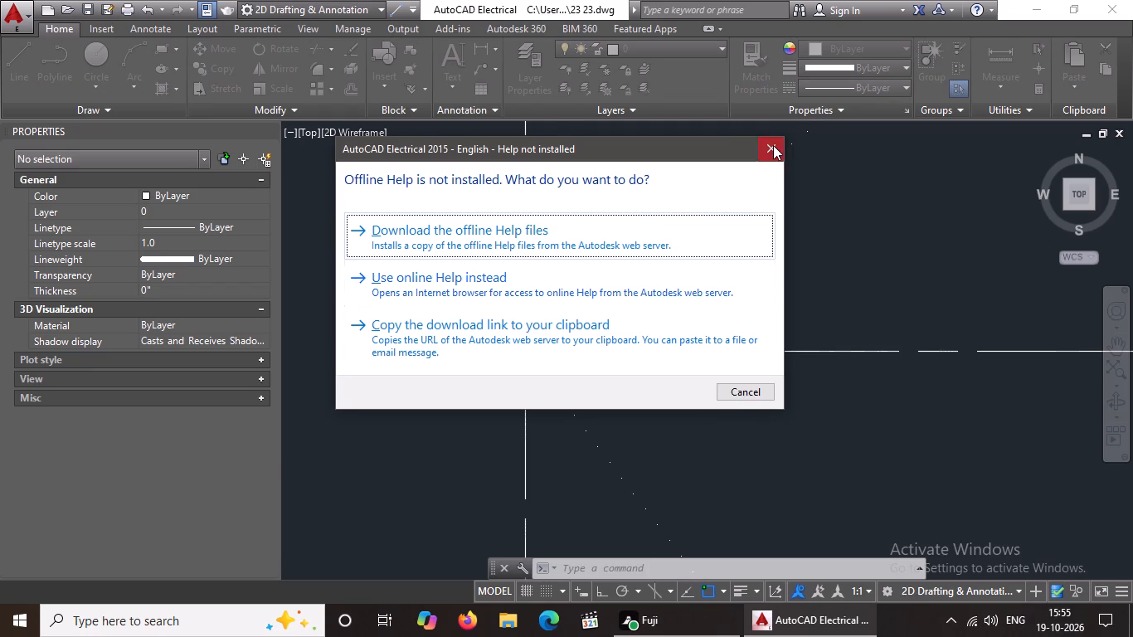
Offset the west edge of the middle column on the westernmost gridline outward twice, at 5" spacing.
scroll(674, 324, down, 5)
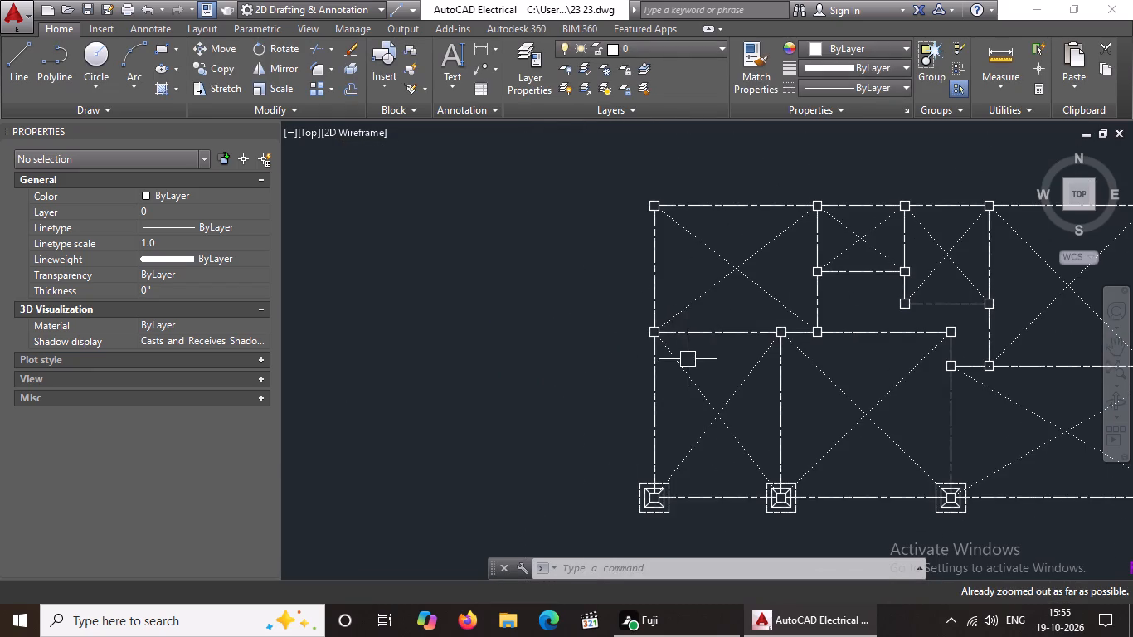
scroll(680, 349, up, 3)
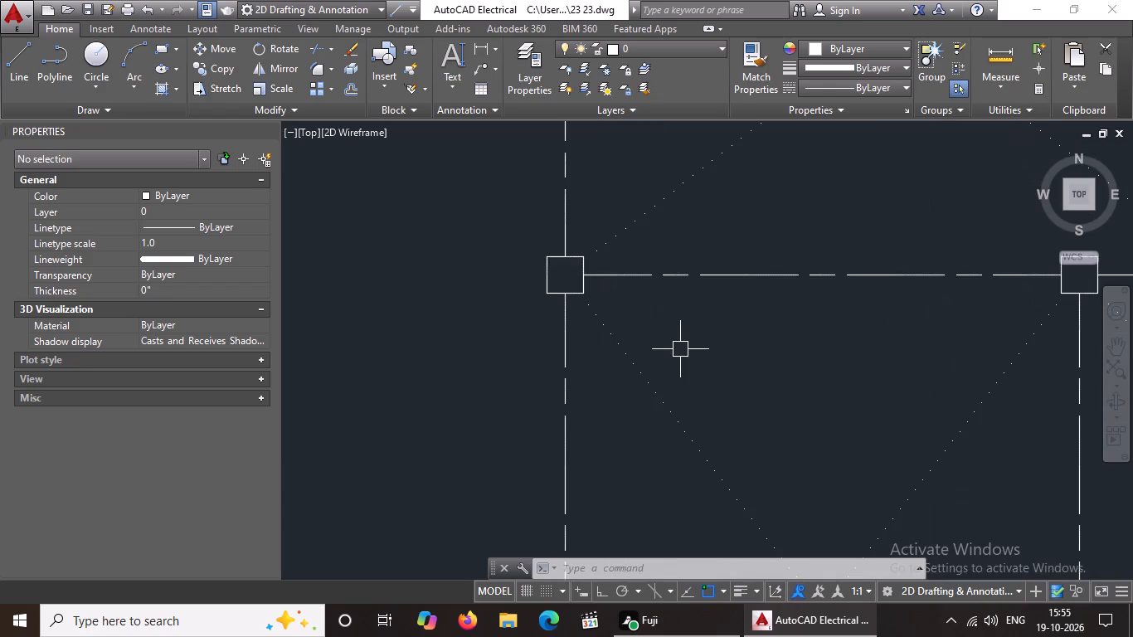
key(Escape)
key(o)
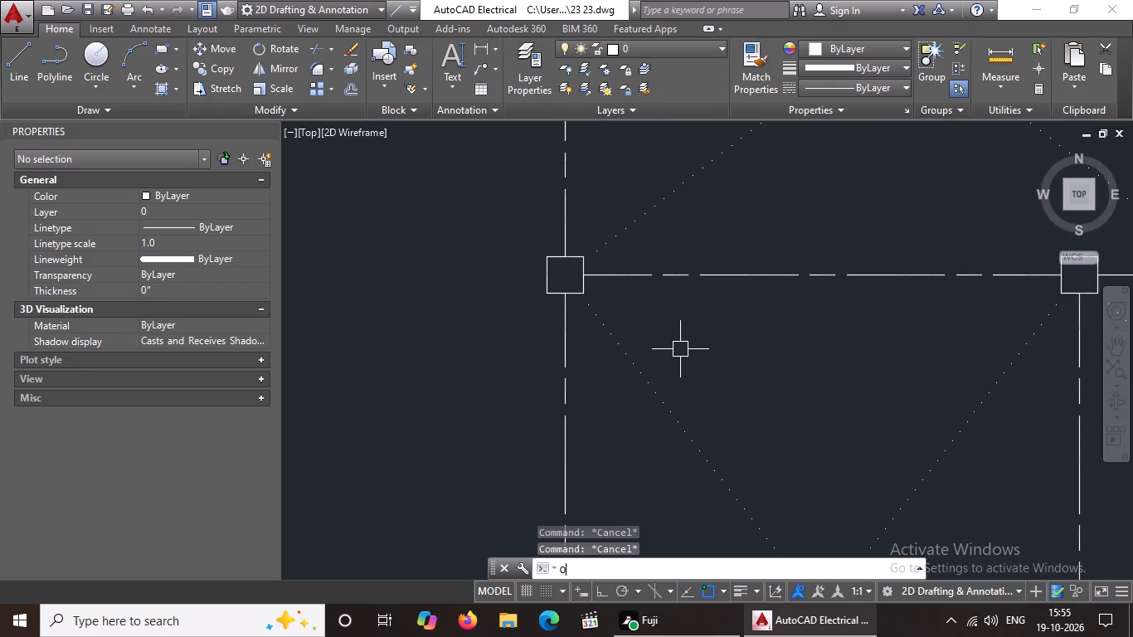
key(Return)
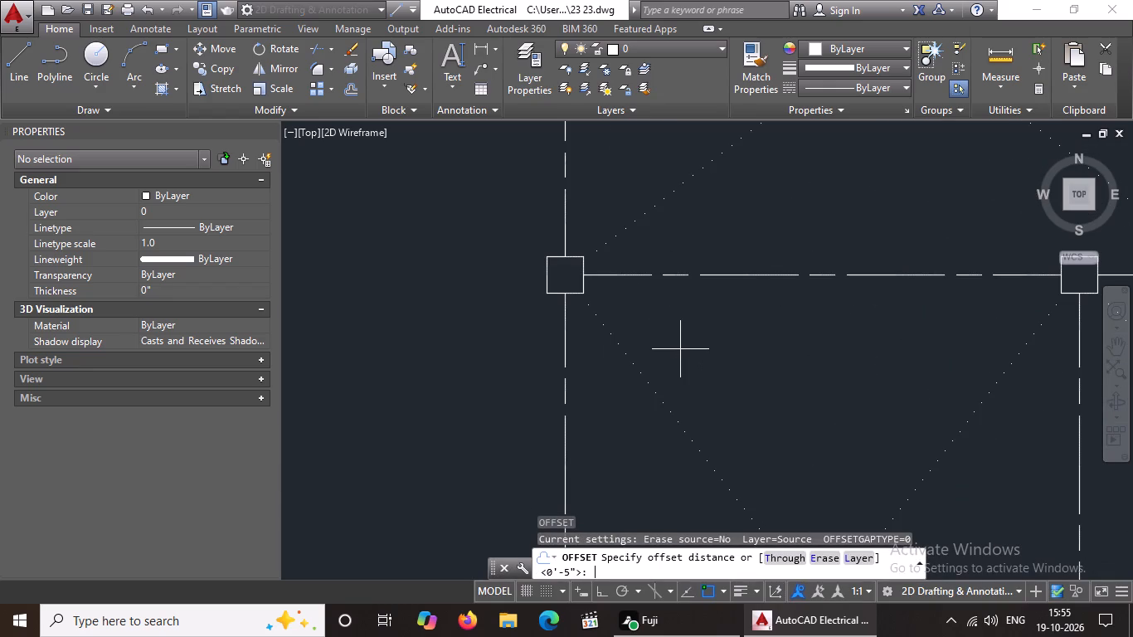
key(5)
key(shift+quotedbl)
key(Return)
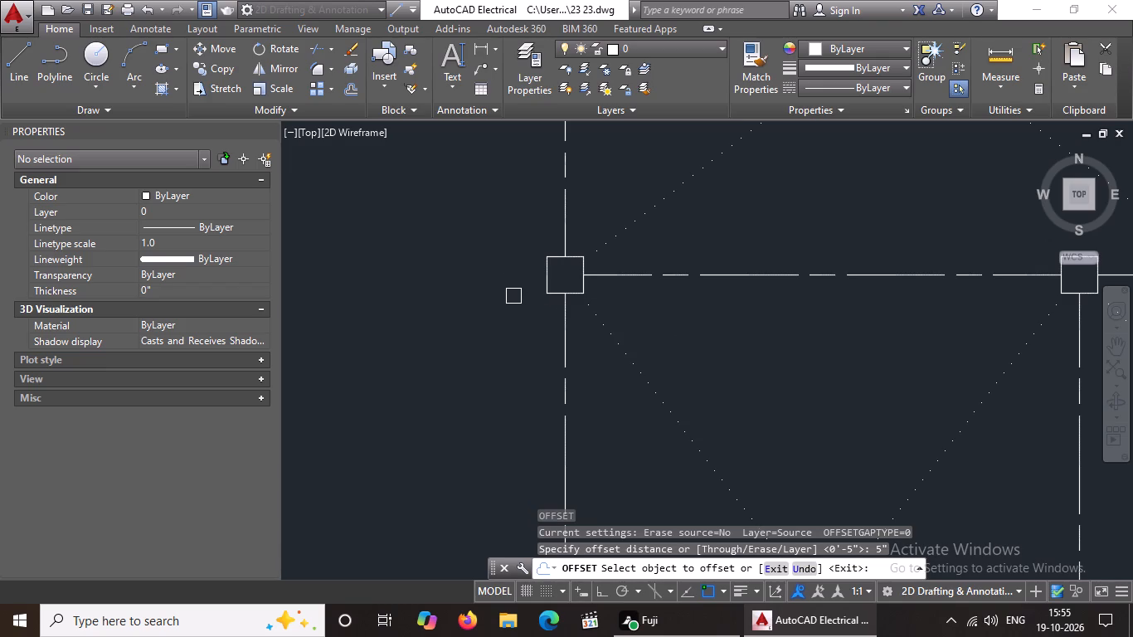
click(542, 277)
click(476, 293)
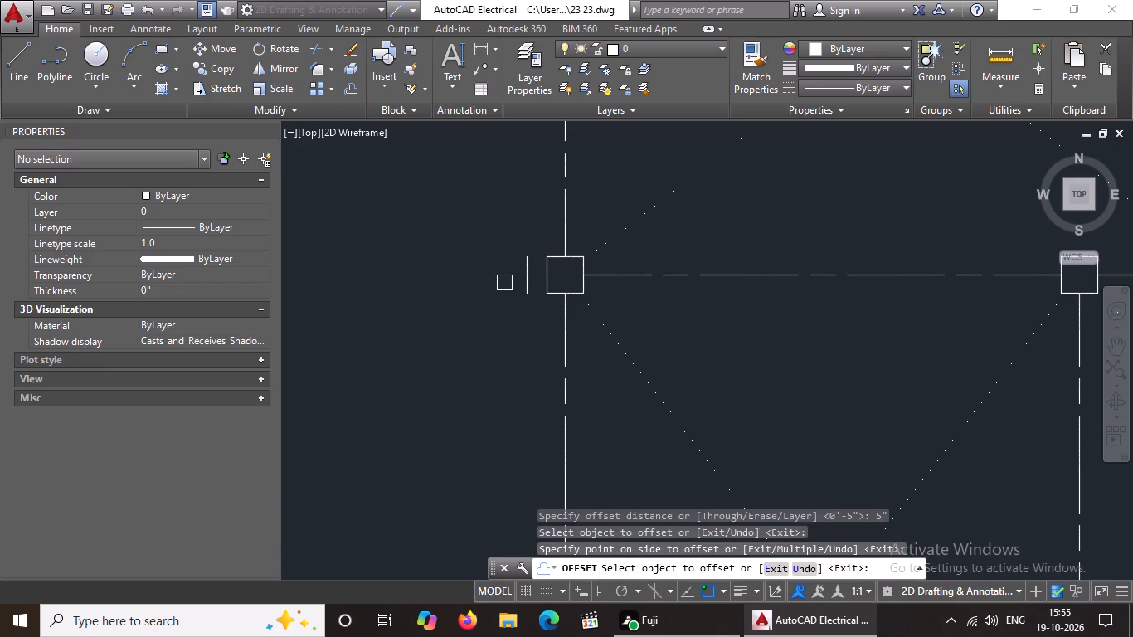
drag(523, 273, 511, 280)
click(462, 300)
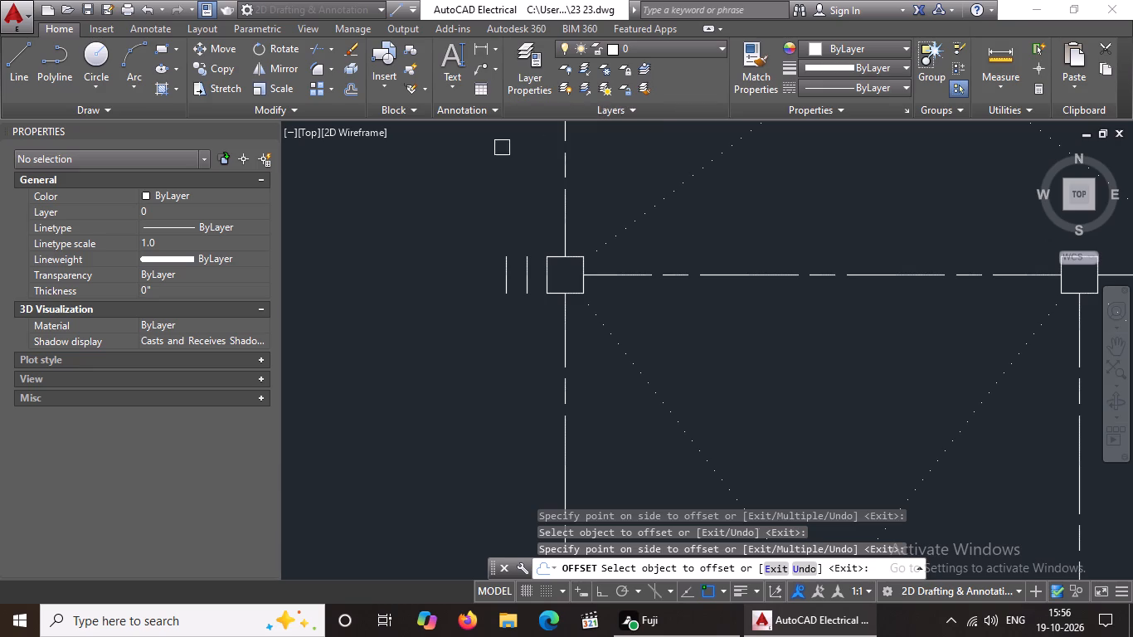
Offset the same column's south edge outward twice at 5" spacing.
scroll(588, 304, up, 2)
drag(537, 278, 535, 288)
drag(542, 354, 546, 362)
drag(554, 328, 555, 349)
click(571, 446)
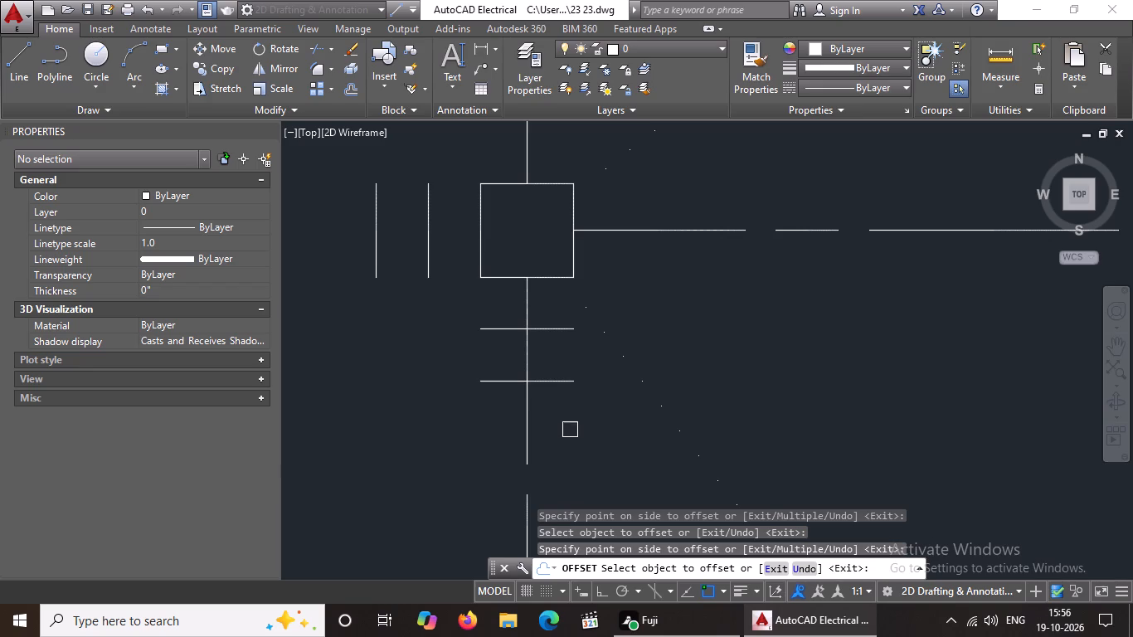
Offset the column's north edge outward twice at 5" spacing.
scroll(581, 401, down, 3)
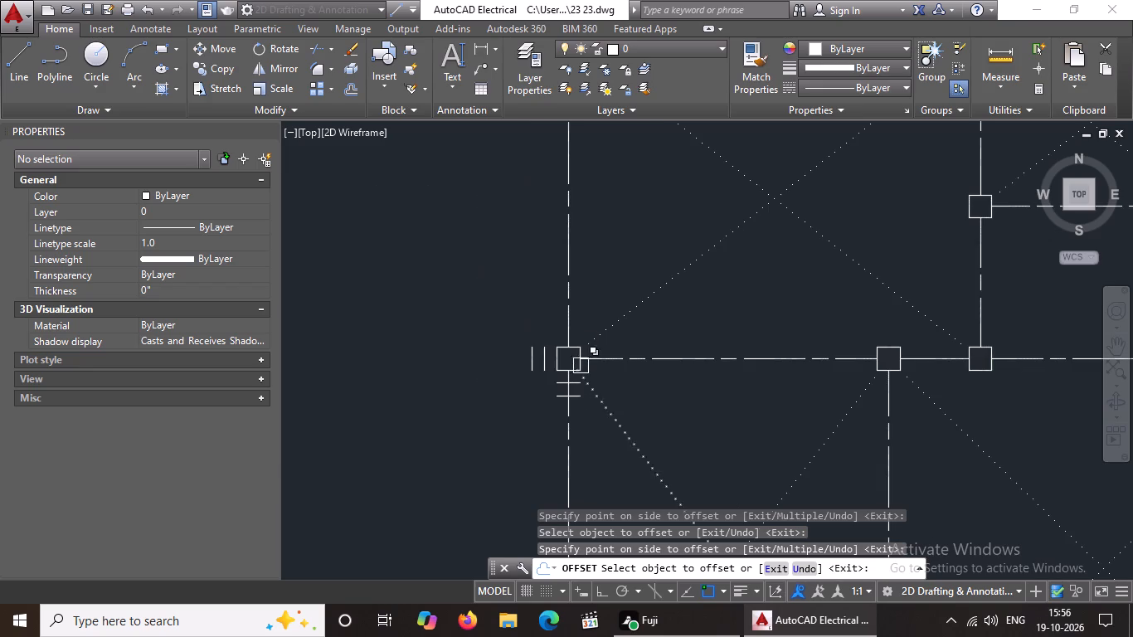
scroll(577, 348, up, 3)
click(561, 343)
click(569, 294)
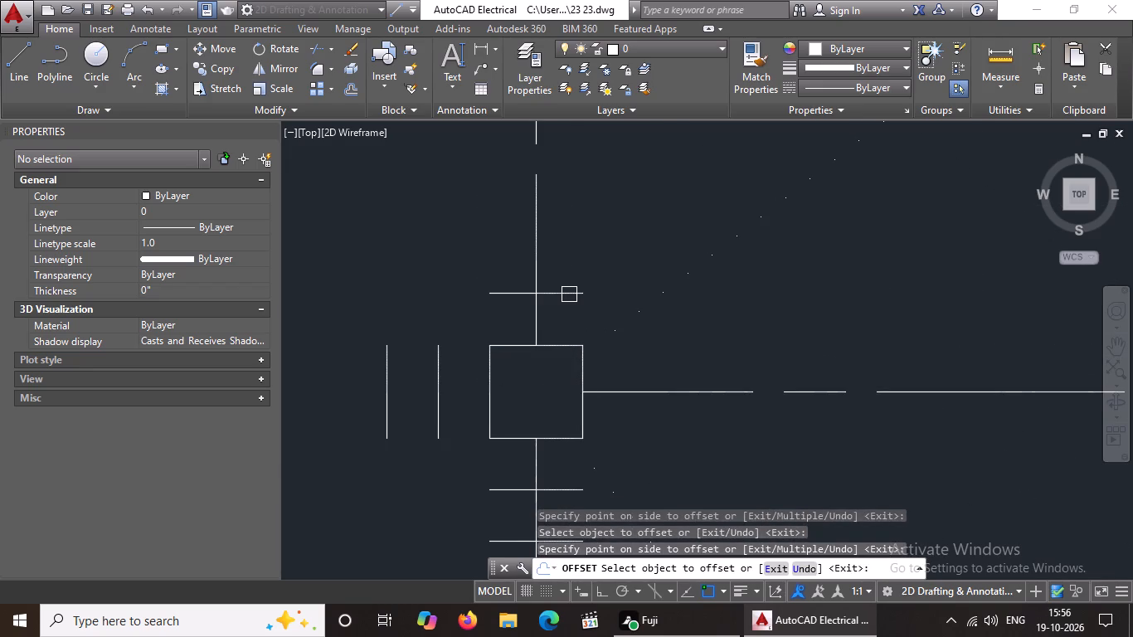
drag(569, 294, 569, 285)
click(574, 246)
drag(563, 294, 566, 277)
click(572, 246)
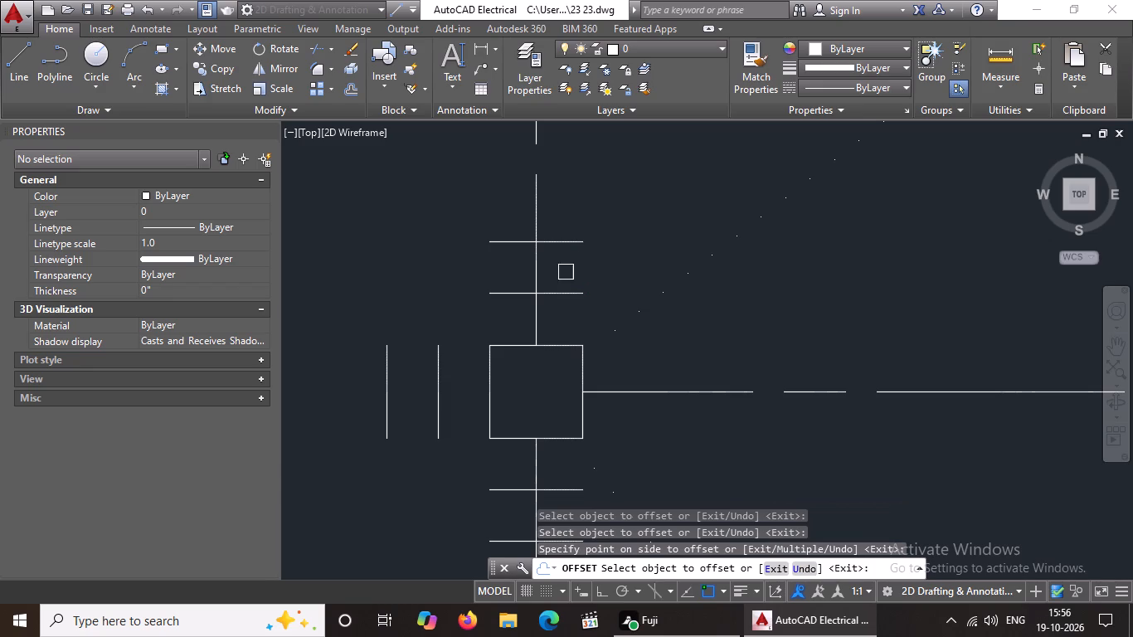
Offset the column's east edge outward twice at 5" spacing and end the Offset command.
drag(580, 417, 623, 418)
click(659, 422)
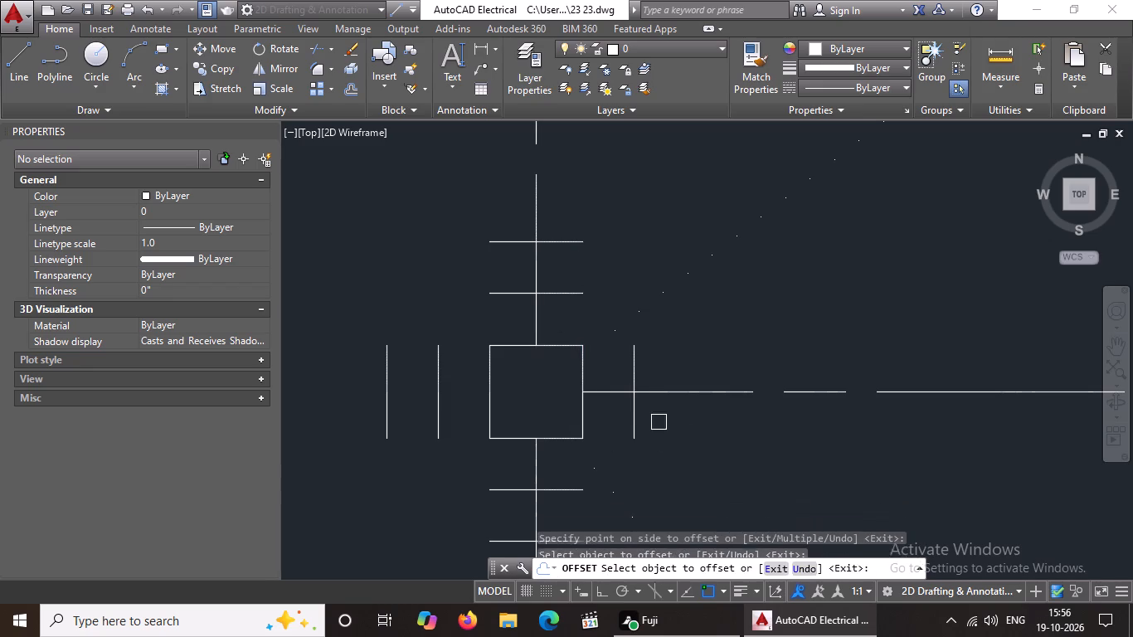
drag(634, 420, 652, 421)
click(719, 428)
scroll(719, 428, down, 4)
middle_drag(747, 484, 752, 355)
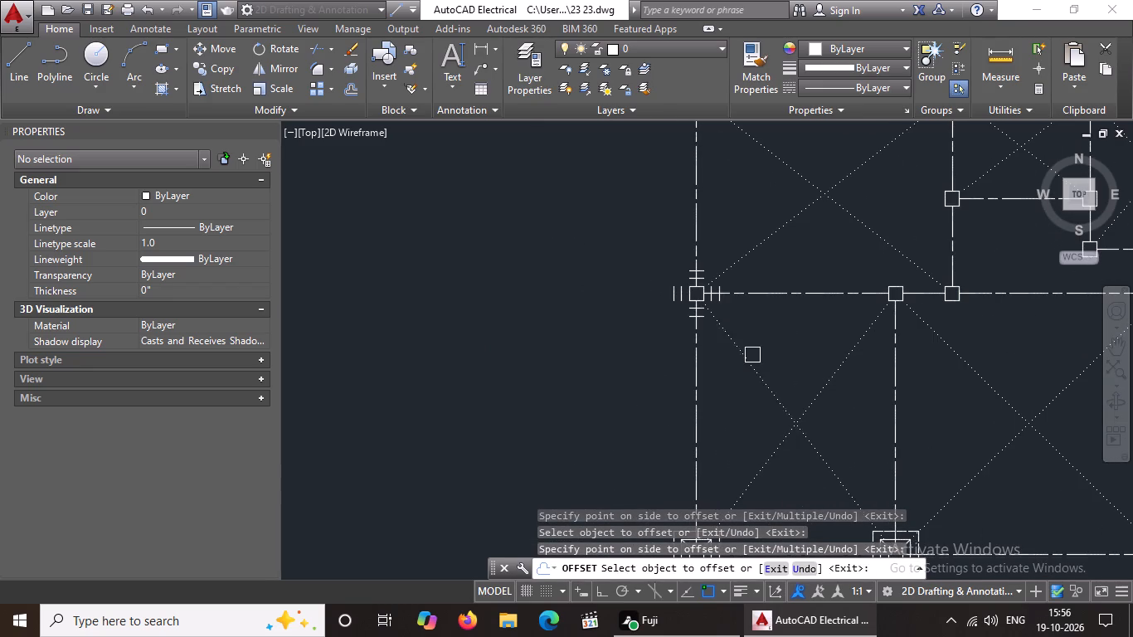
middle_drag(775, 344, 775, 389)
scroll(703, 327, up, 1)
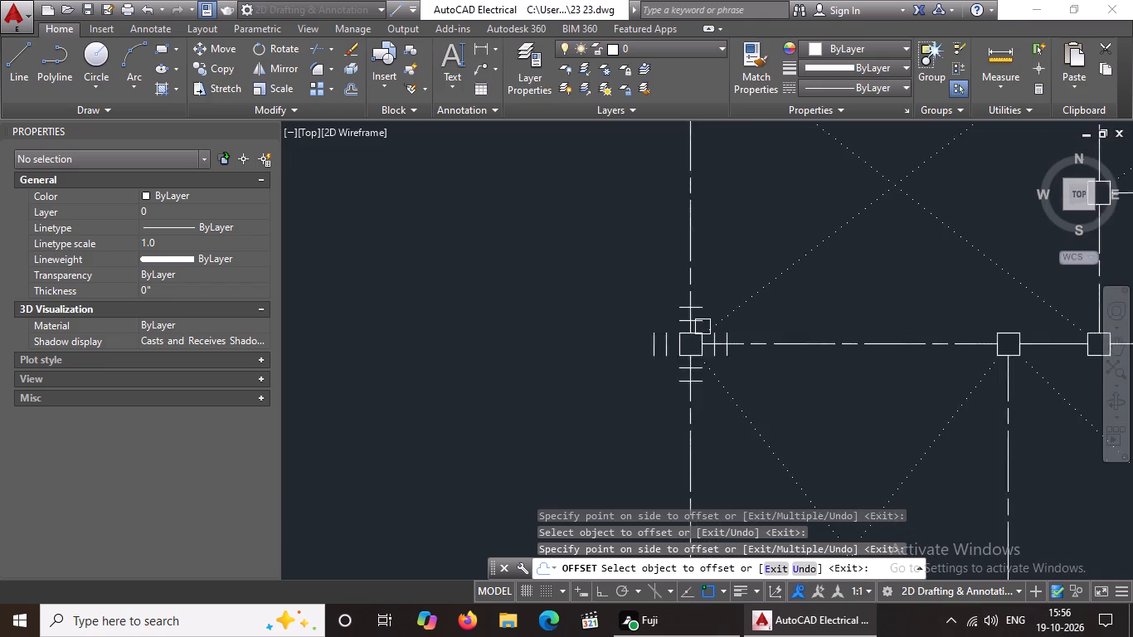
scroll(703, 327, up, 1)
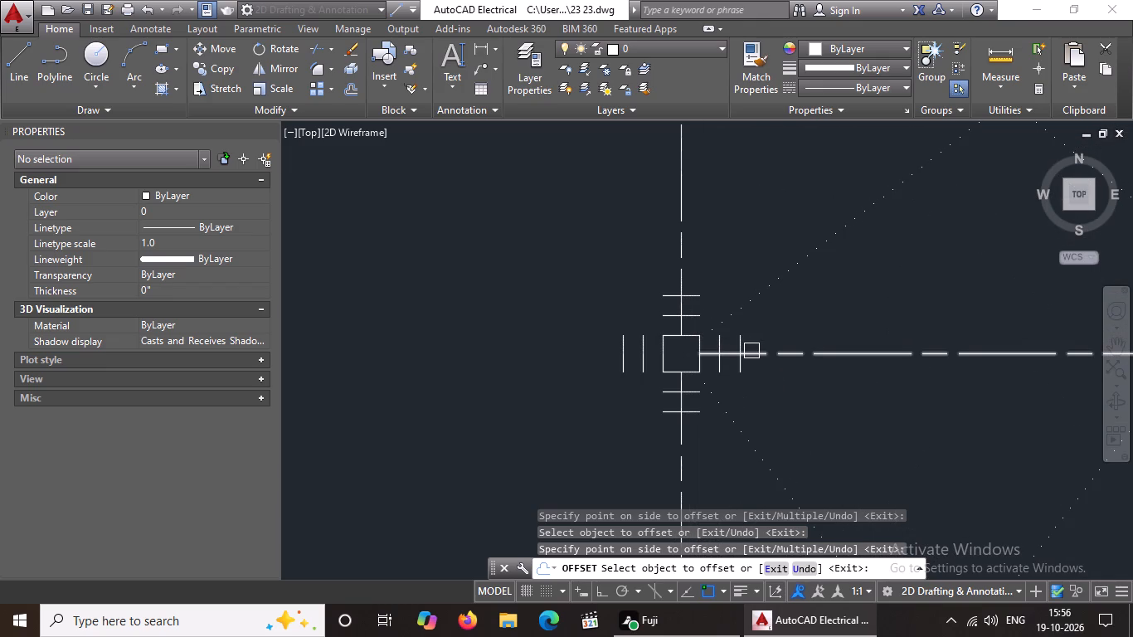
key(Escape)
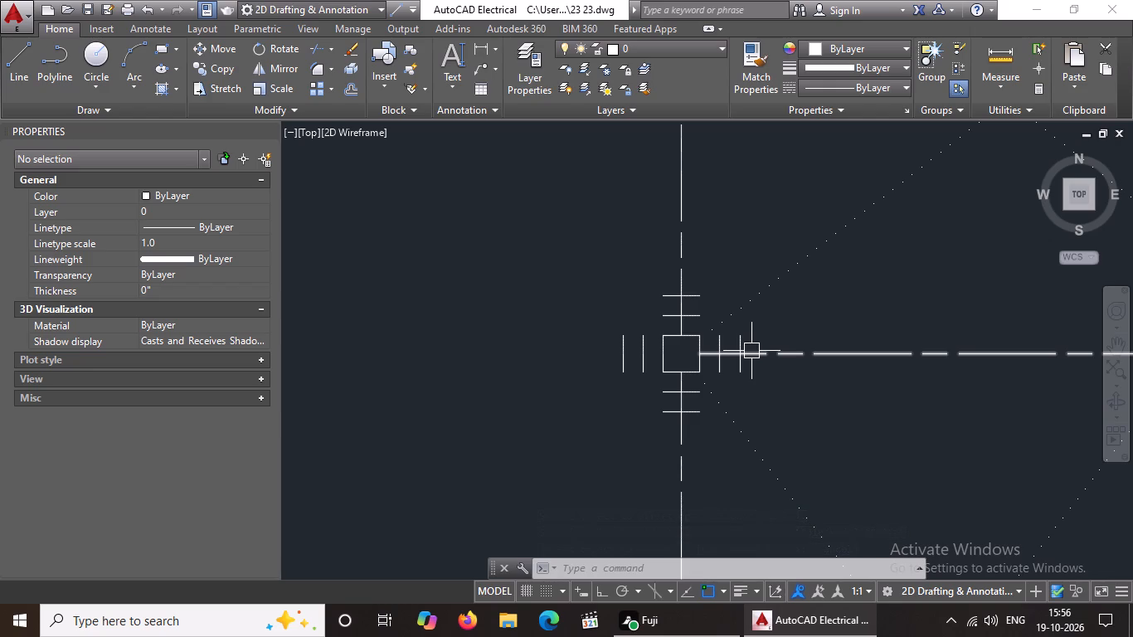
Start a multiple Fillet with radius 0 and join the inner west and south offset lines into the southwest corner.
key(f)
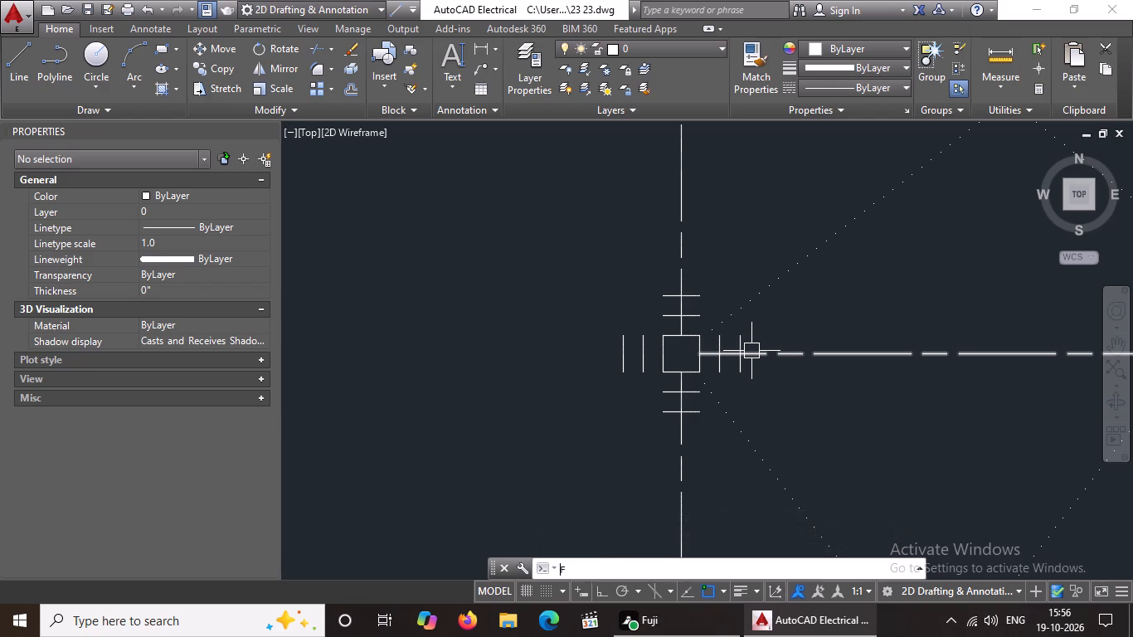
key(Return)
key(m)
key(Return)
key(r)
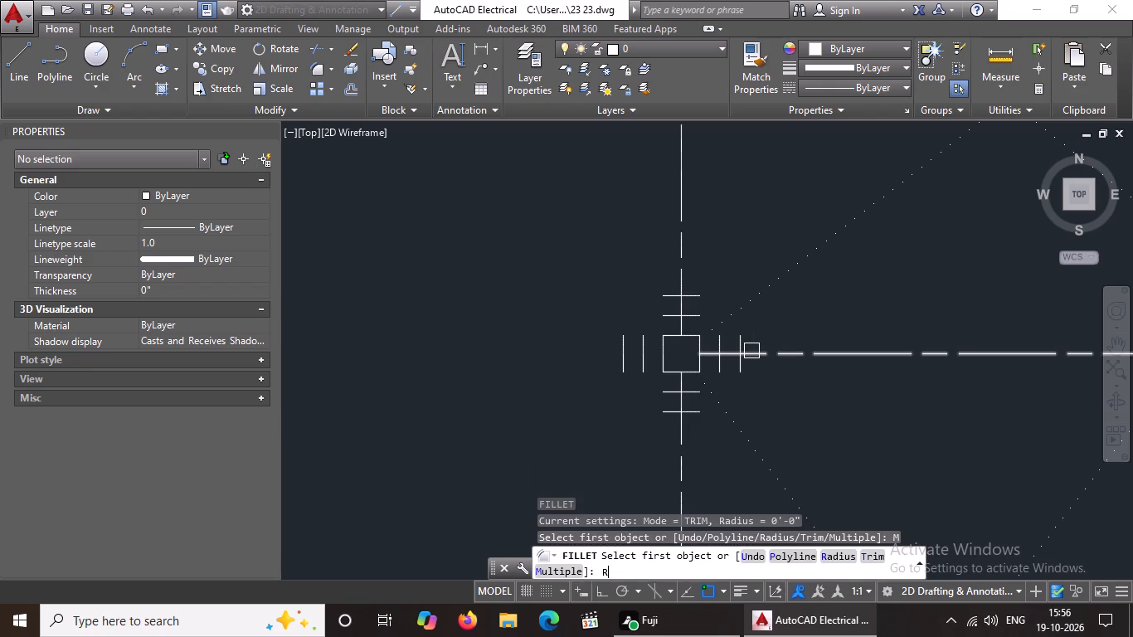
key(Return)
key(0)
key(Return)
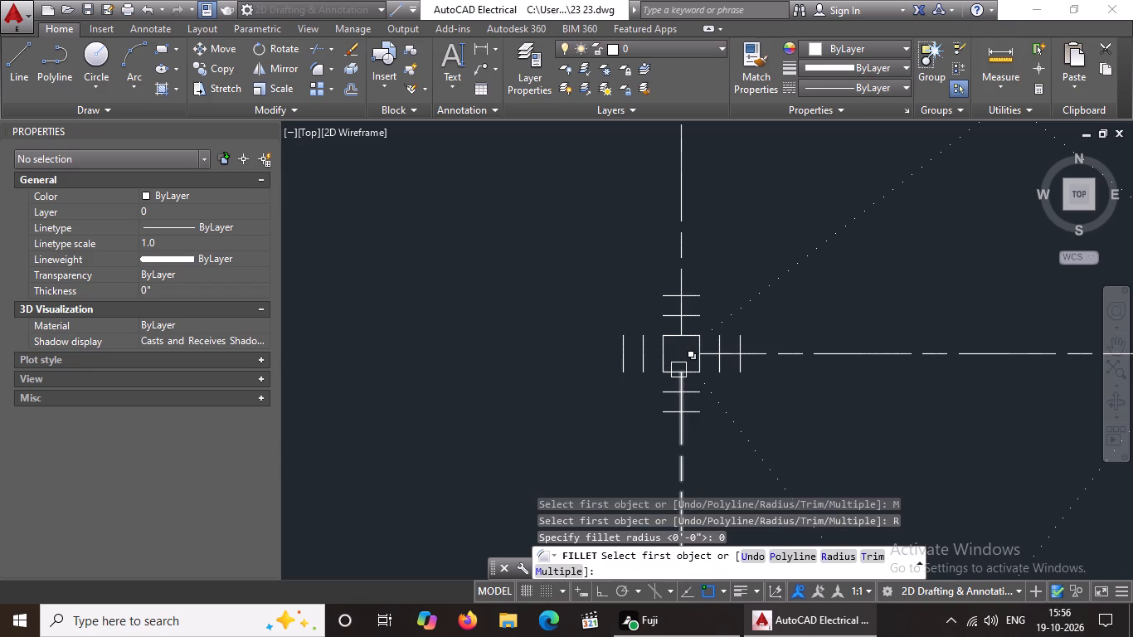
scroll(679, 371, up, 3)
click(528, 357)
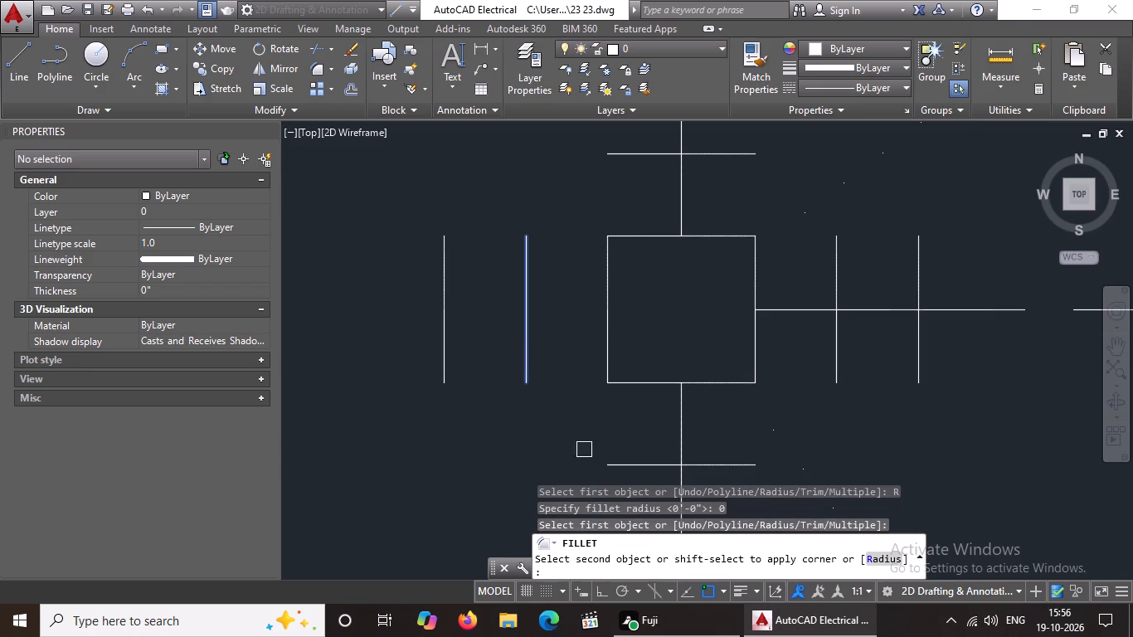
click(624, 462)
scroll(693, 429, down, 5)
scroll(695, 449, up, 5)
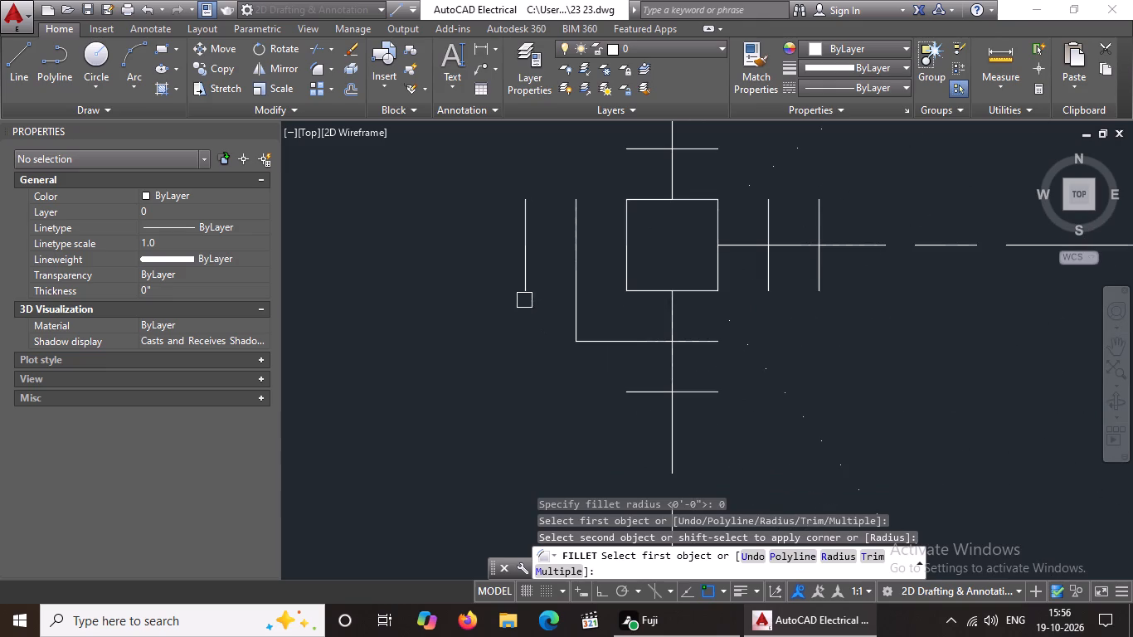
Join the offset lines at the outer southwest, outer southeast and inner southeast corners of the column footing.
click(525, 276)
click(643, 388)
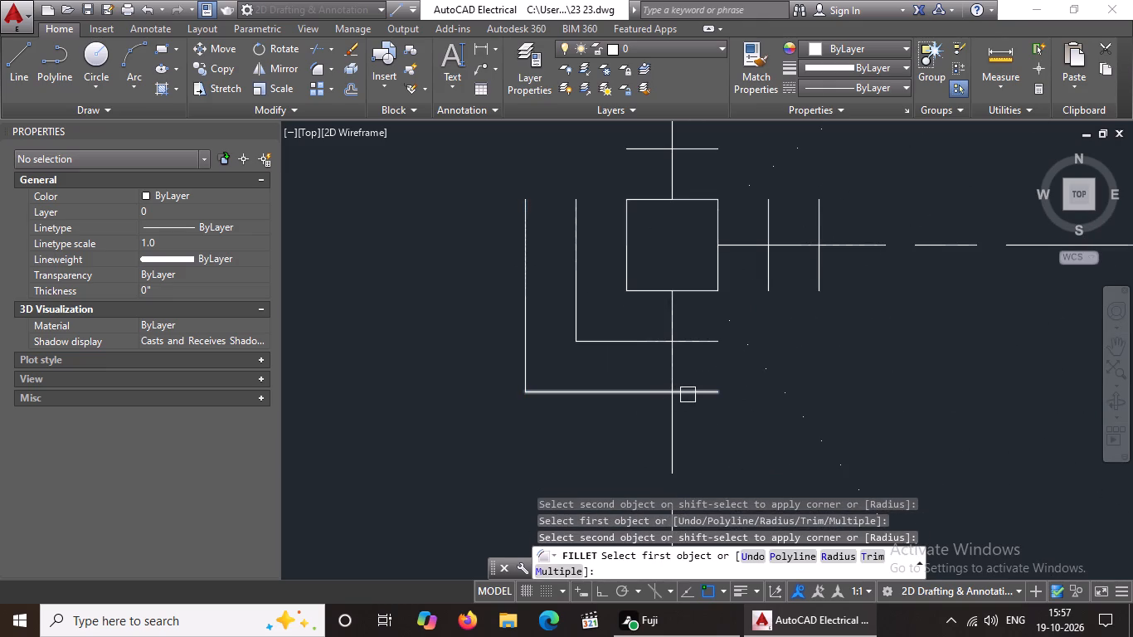
click(698, 395)
click(817, 280)
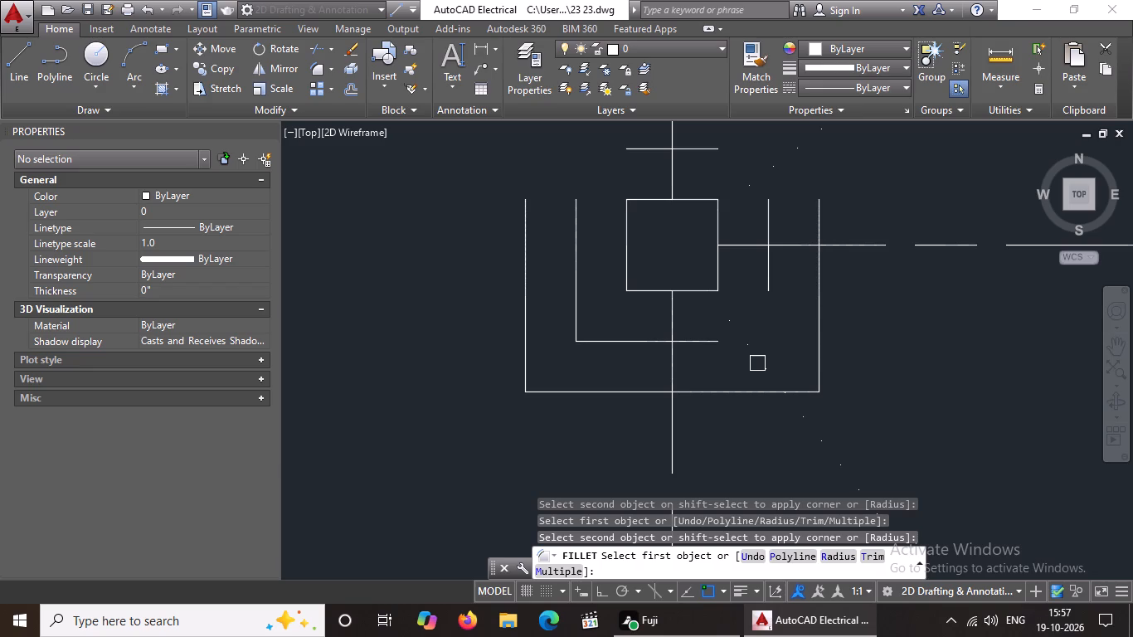
click(685, 340)
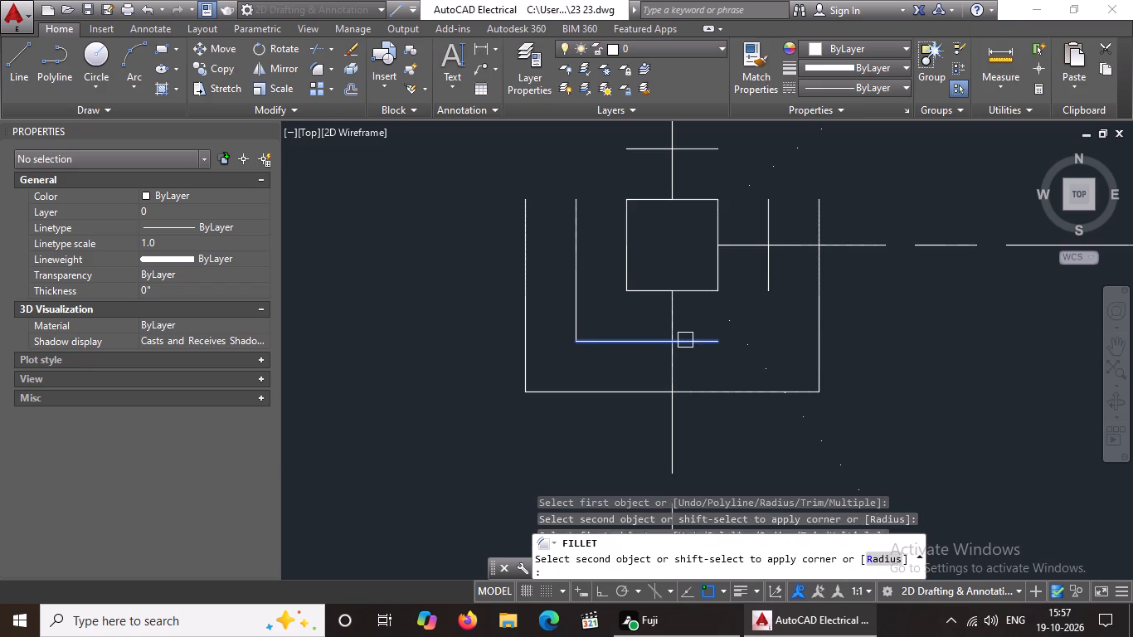
click(771, 266)
Join the inner and outer offset lines at the footing's northwest and northeast corners and end the Fillet command.
scroll(623, 225, down, 2)
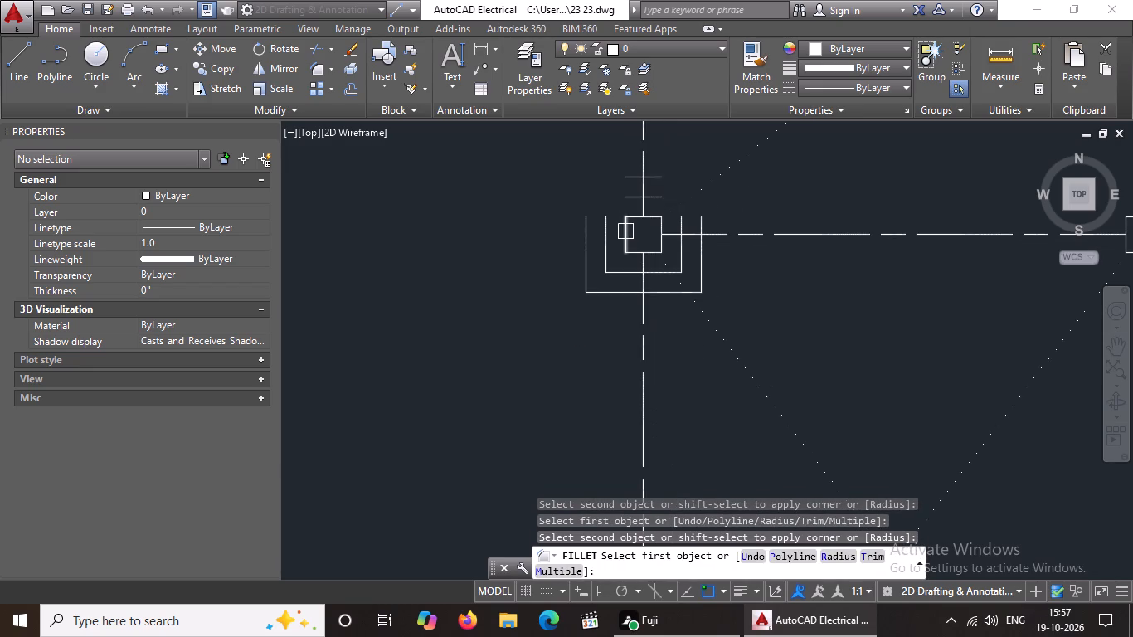
scroll(626, 180, up, 2)
click(576, 300)
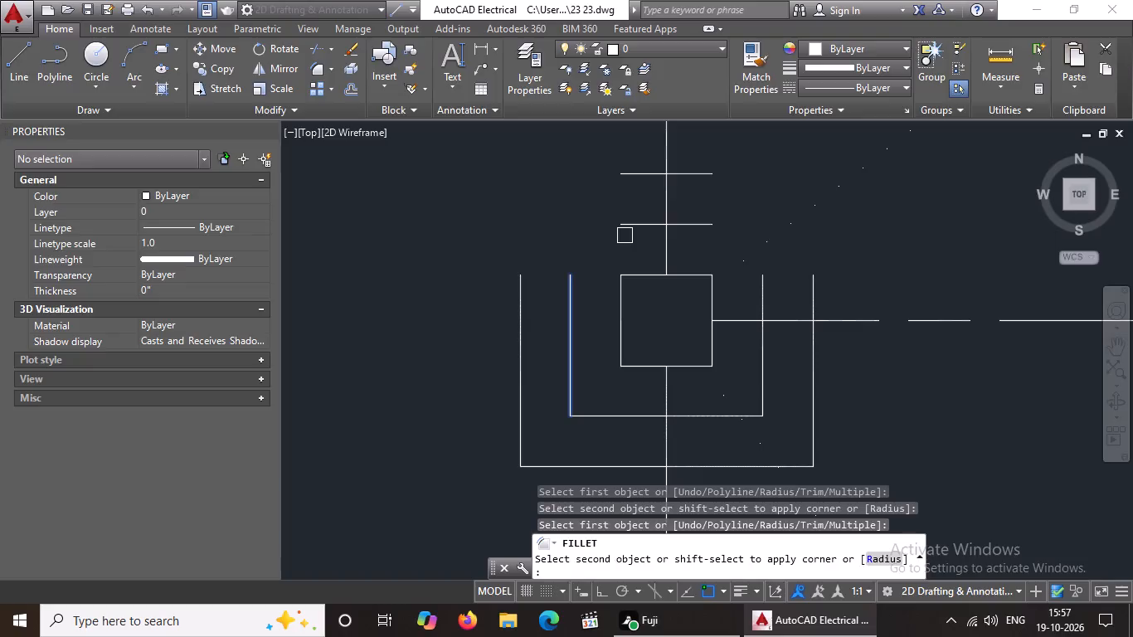
click(637, 226)
click(768, 299)
click(710, 231)
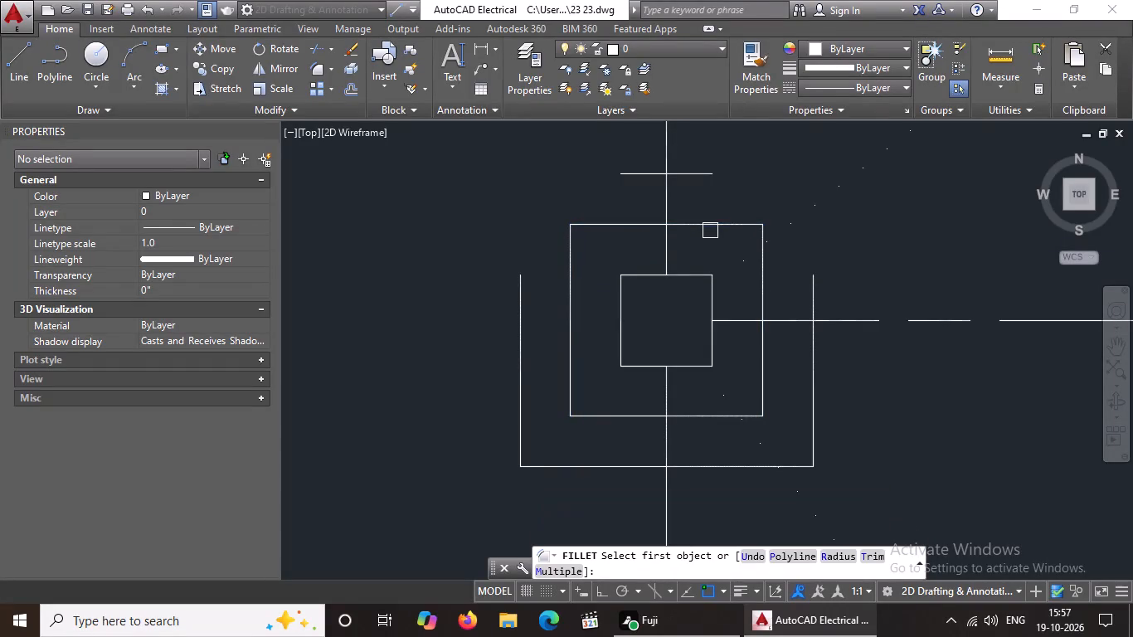
click(519, 304)
click(628, 175)
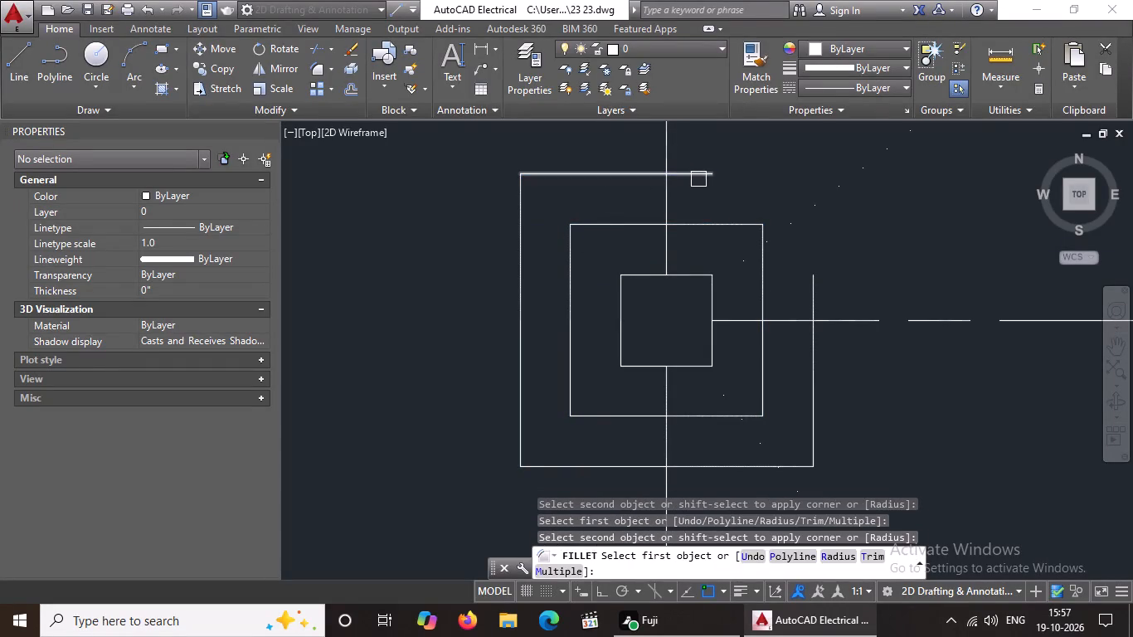
click(700, 176)
click(814, 294)
scroll(817, 294, down, 2)
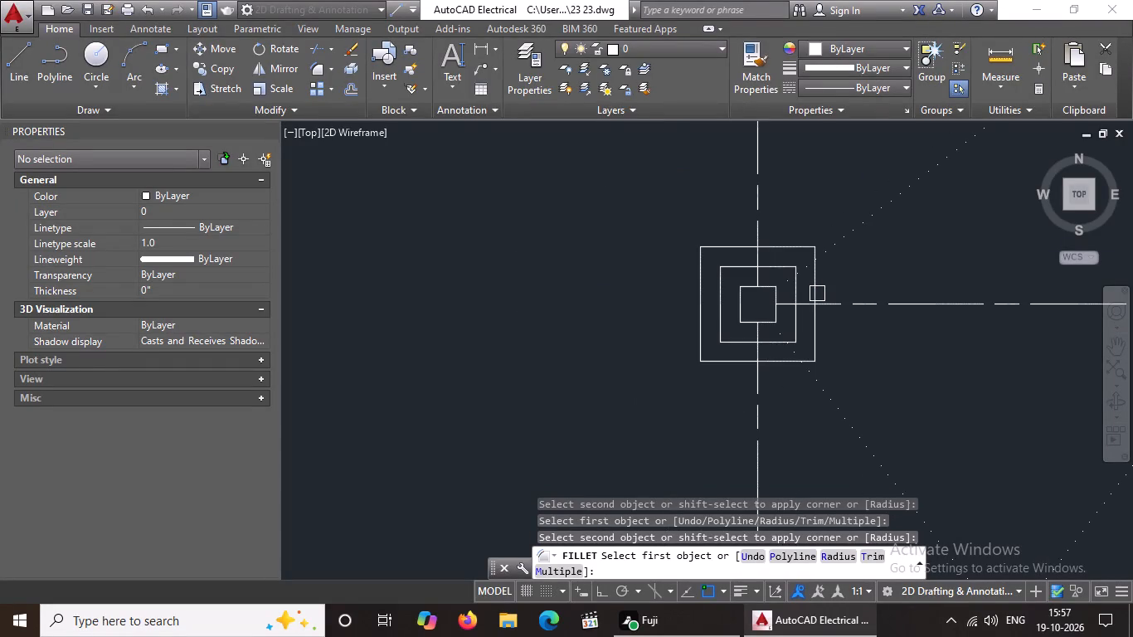
scroll(817, 294, up, 2)
scroll(817, 294, down, 9)
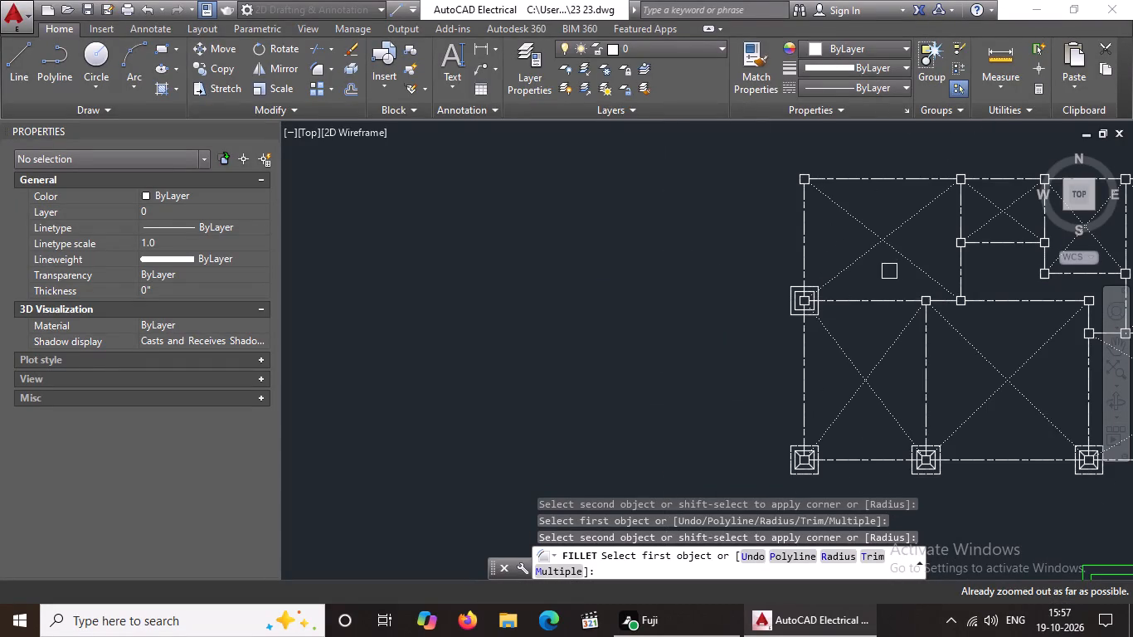
scroll(889, 271, up, 1)
key(Escape)
Start Offset at 5" and offset the north edge of the next column east on the same gridline outward twice.
key(o)
key(Return)
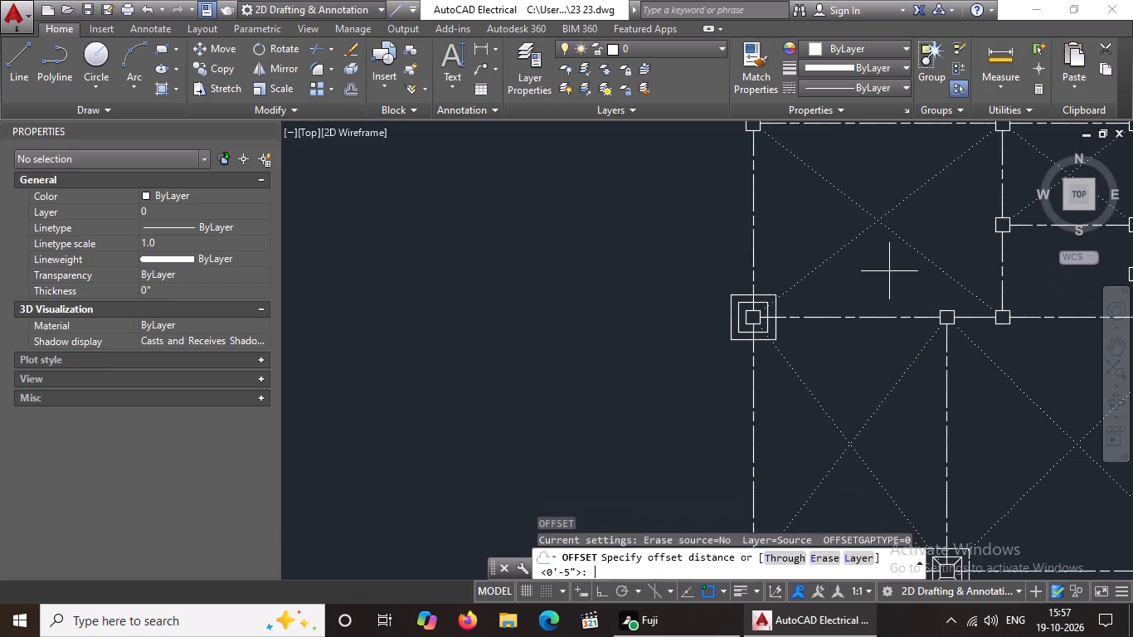
key(5)
key(shift+quotedbl)
key(Return)
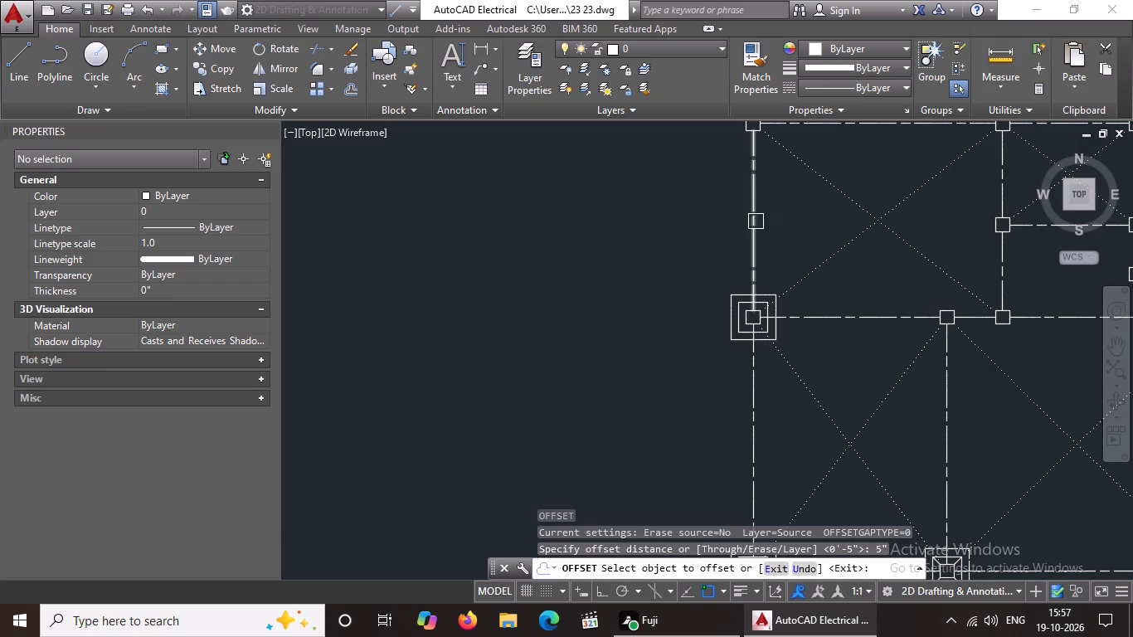
scroll(762, 231, down, 1)
scroll(878, 280, up, 3)
click(878, 280)
click(873, 255)
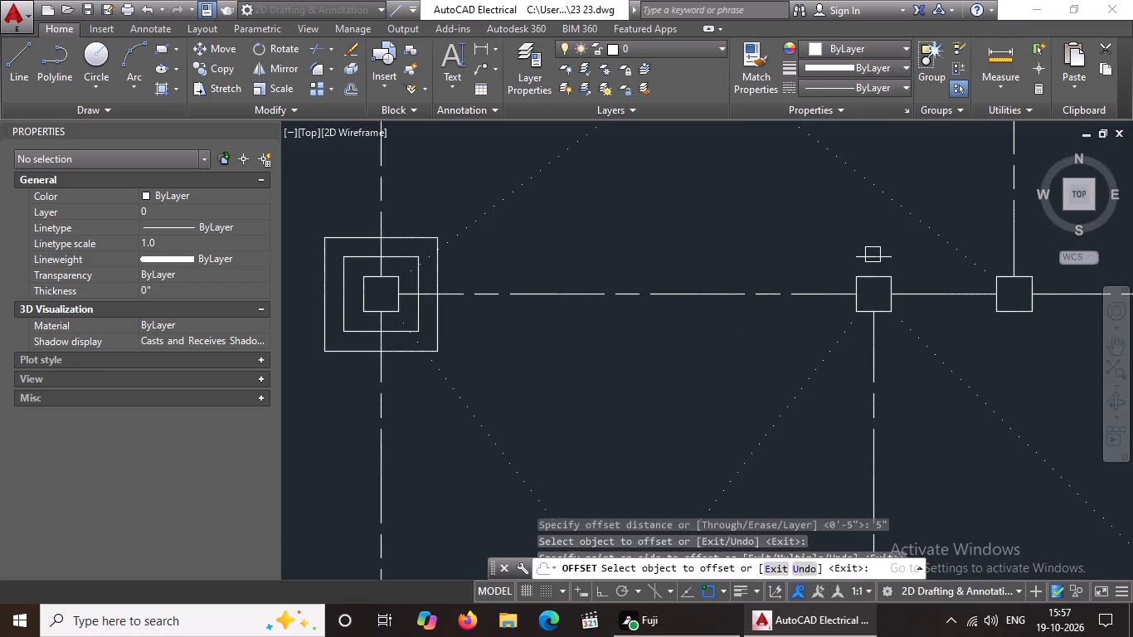
click(872, 255)
click(872, 230)
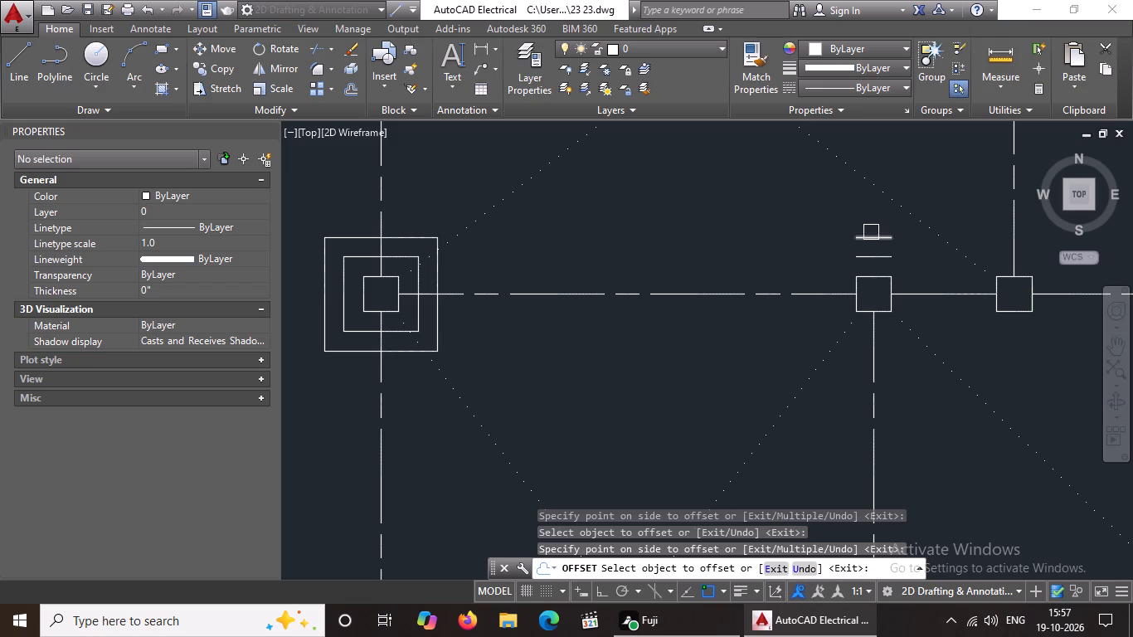
Offset the same column's south edge outward twice at 5" spacing.
scroll(883, 326, up, 1)
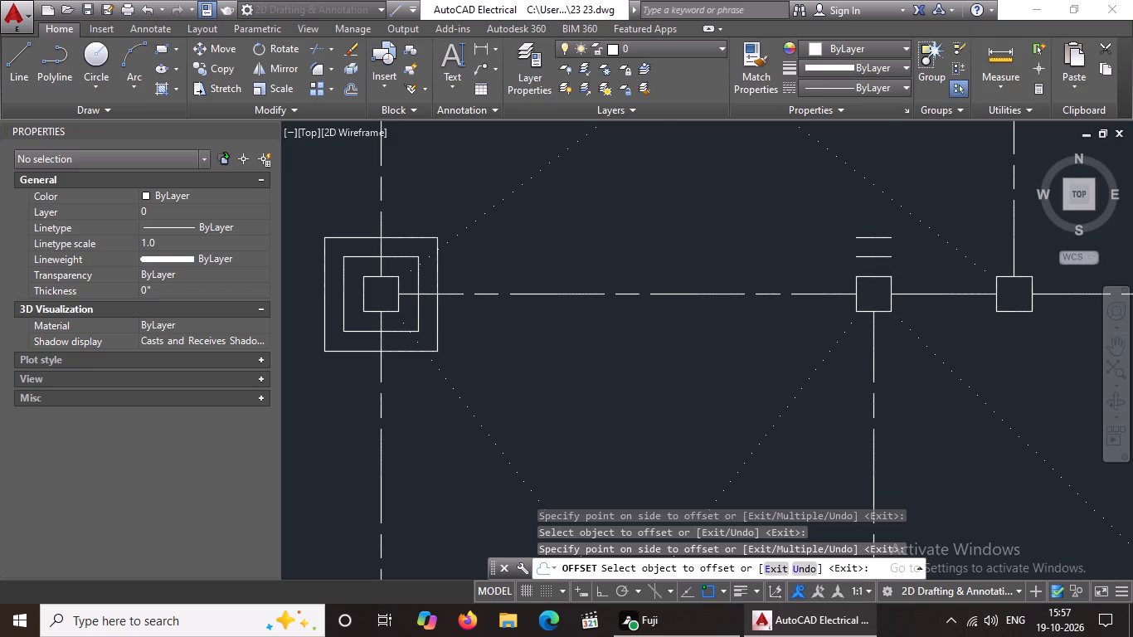
click(881, 305)
click(881, 345)
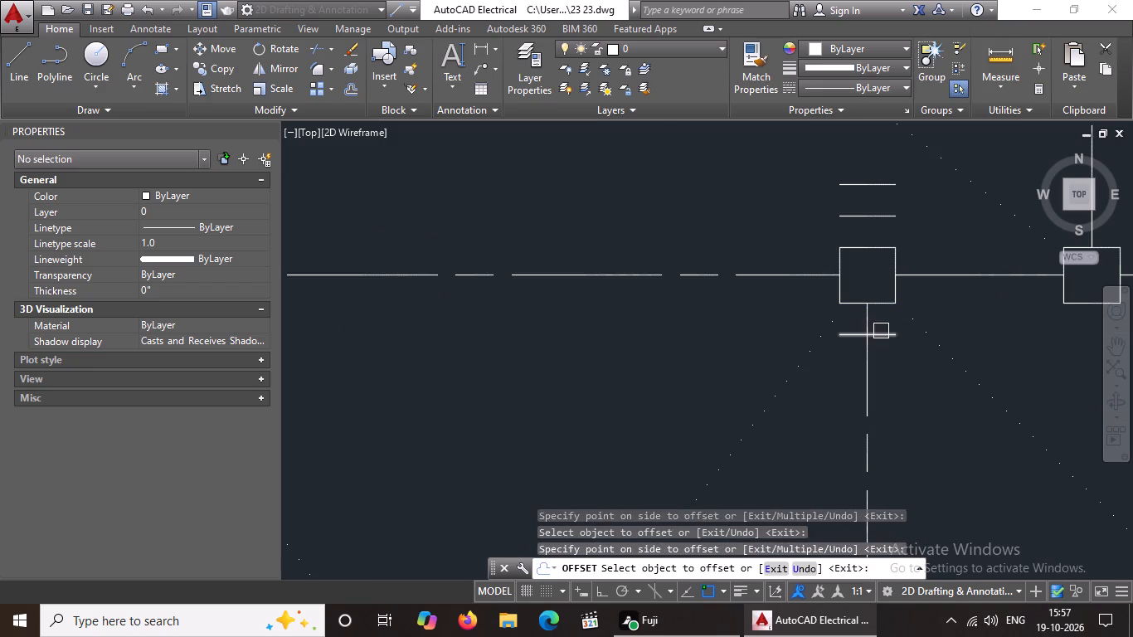
click(881, 331)
click(889, 377)
Offset the same column's east and west edges outward twice each at 5" spacing.
click(901, 290)
click(924, 285)
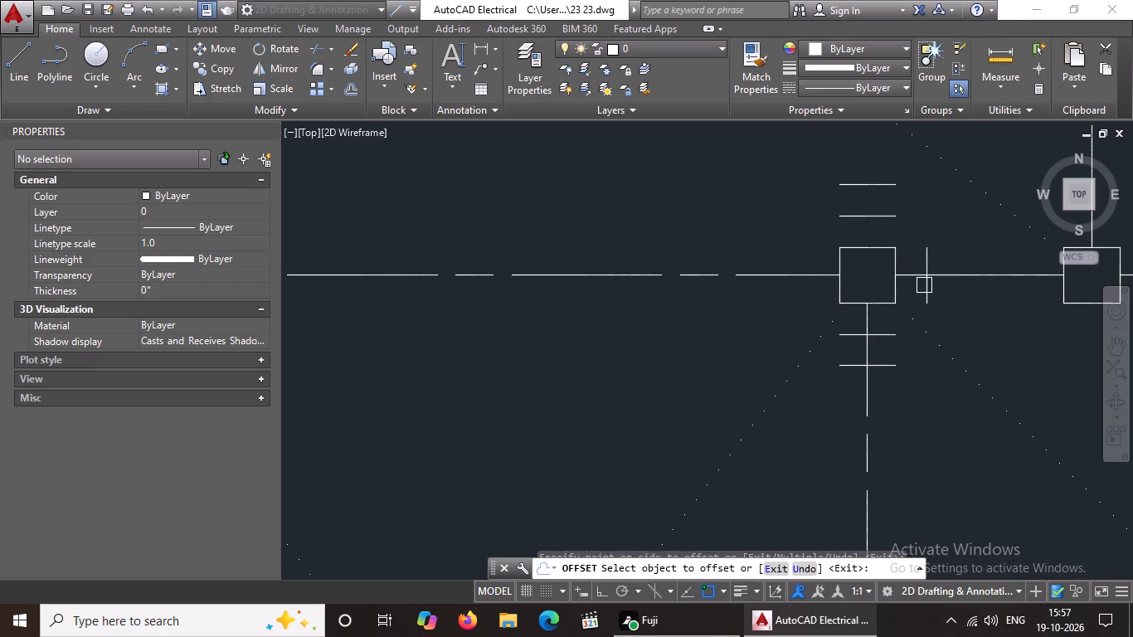
drag(927, 285, 970, 277)
click(1012, 277)
click(839, 288)
click(719, 300)
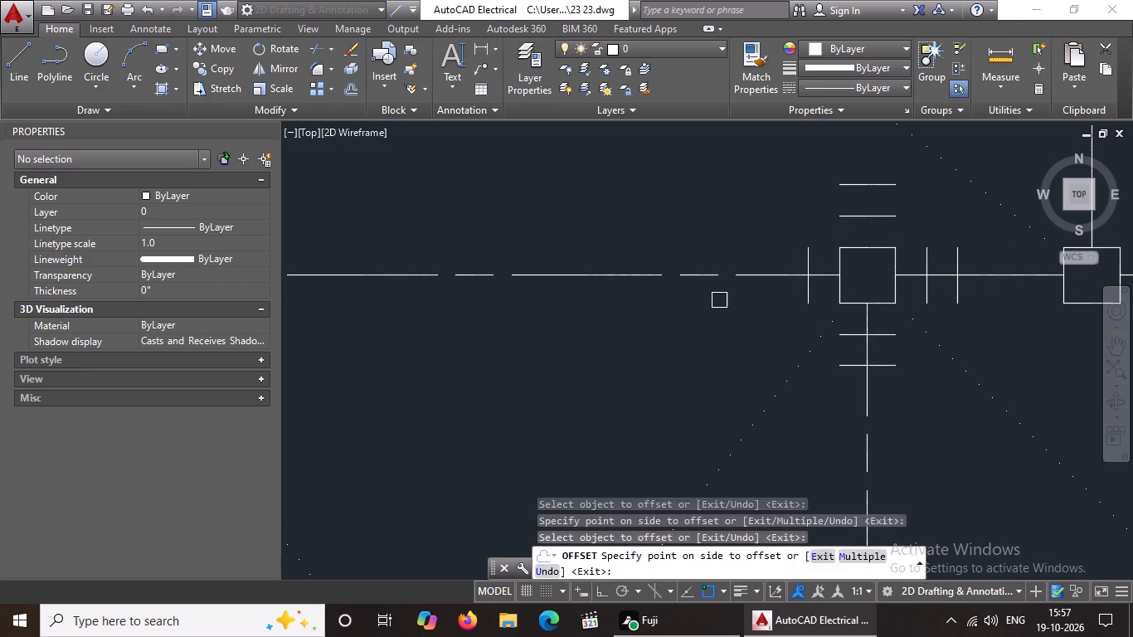
drag(805, 289, 782, 301)
drag(632, 333, 640, 329)
Offset the north edge of the plan's northwest corner column outward twice at 5" spacing.
scroll(839, 278, down, 2)
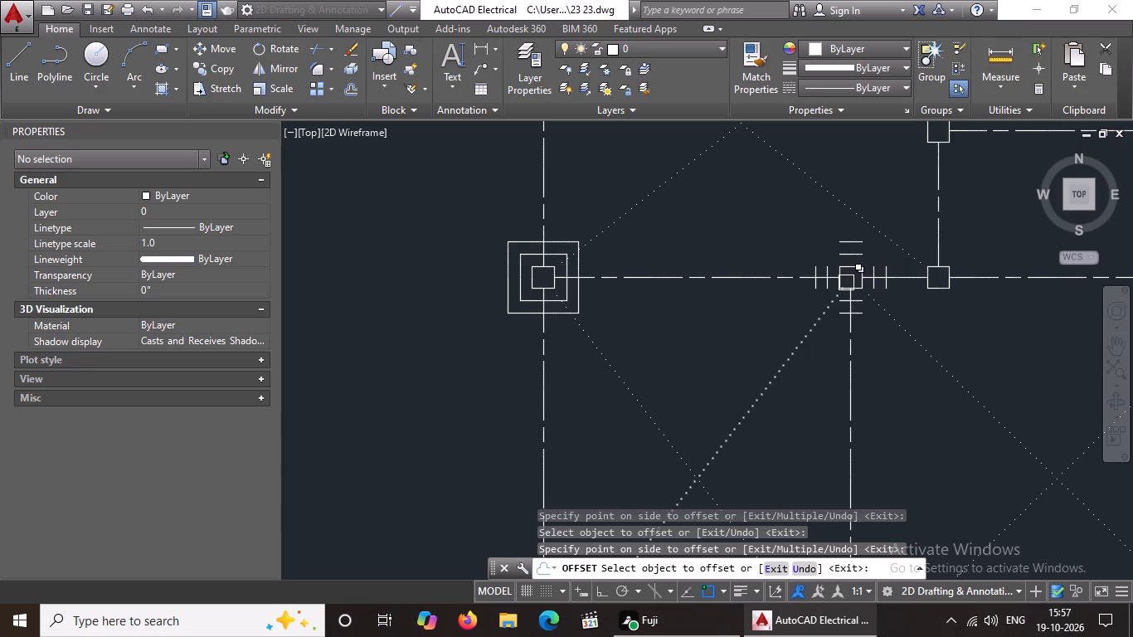
middle_drag(878, 275, 833, 410)
scroll(839, 362, down, 3)
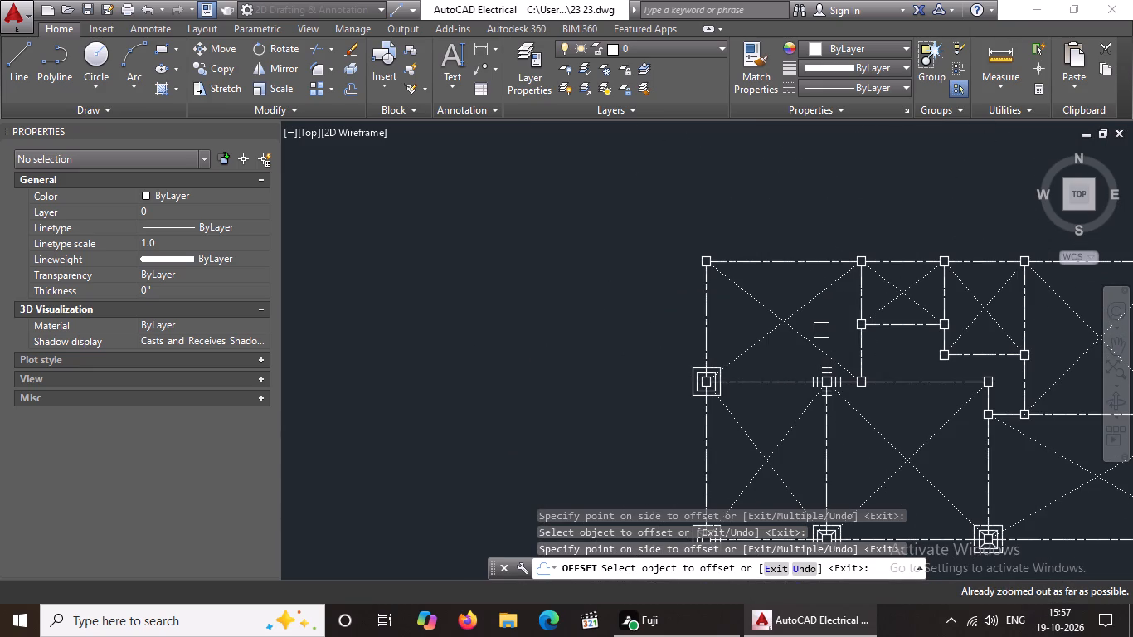
scroll(821, 331, down, 3)
middle_drag(858, 433, 884, 317)
scroll(863, 411, up, 1)
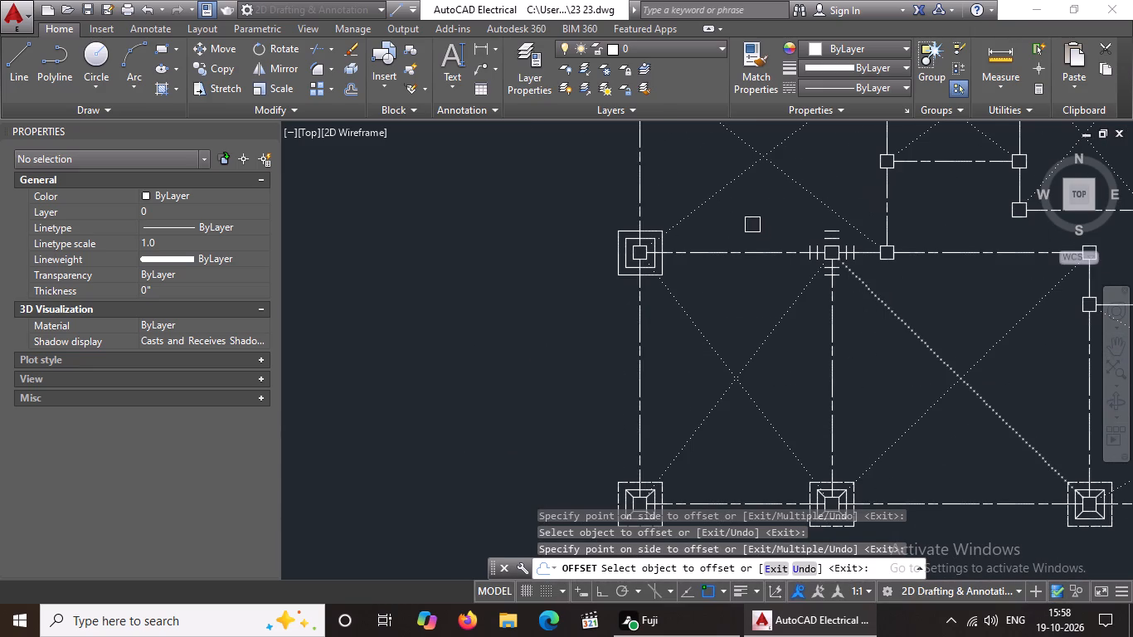
middle_drag(754, 249, 754, 446)
scroll(644, 242, up, 2)
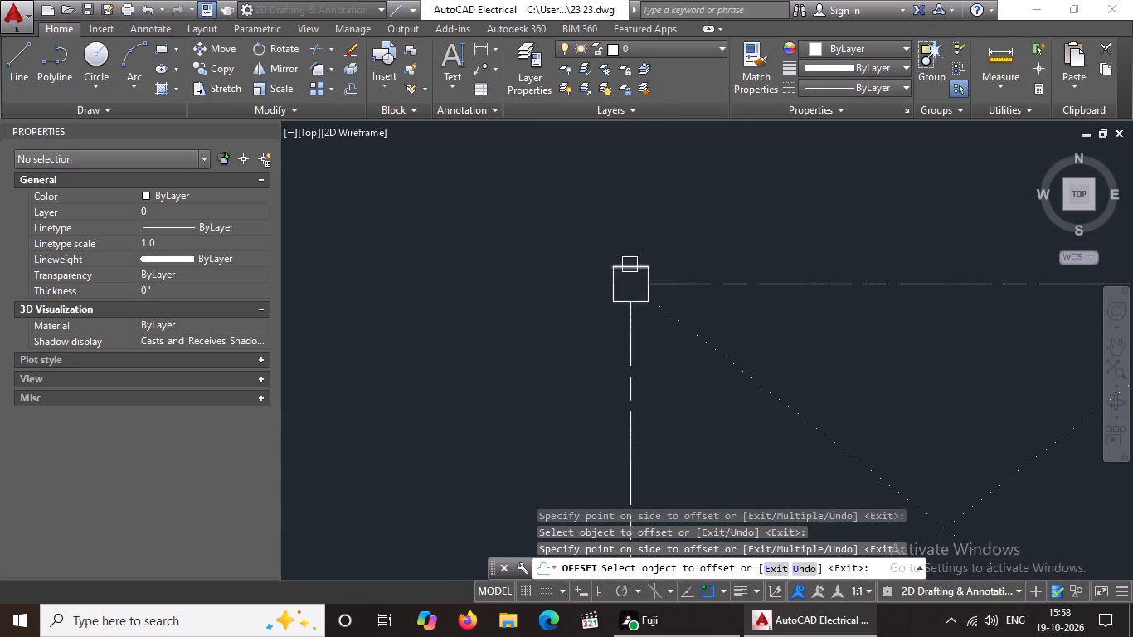
drag(630, 265, 639, 246)
click(649, 218)
drag(631, 246, 635, 236)
click(649, 210)
Offset the northwest corner column's west and east edges outward twice each at 5" spacing.
click(611, 289)
click(491, 295)
click(596, 285)
drag(488, 305, 516, 300)
scroll(644, 315, up, 2)
drag(658, 258, 674, 254)
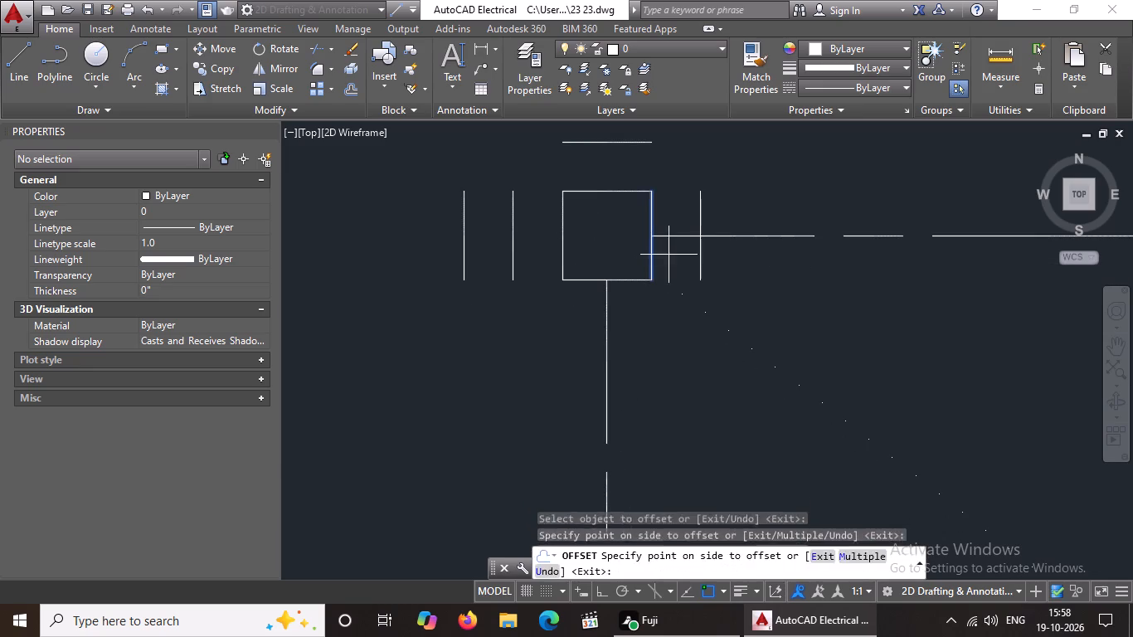
click(721, 246)
drag(702, 256, 715, 258)
click(767, 257)
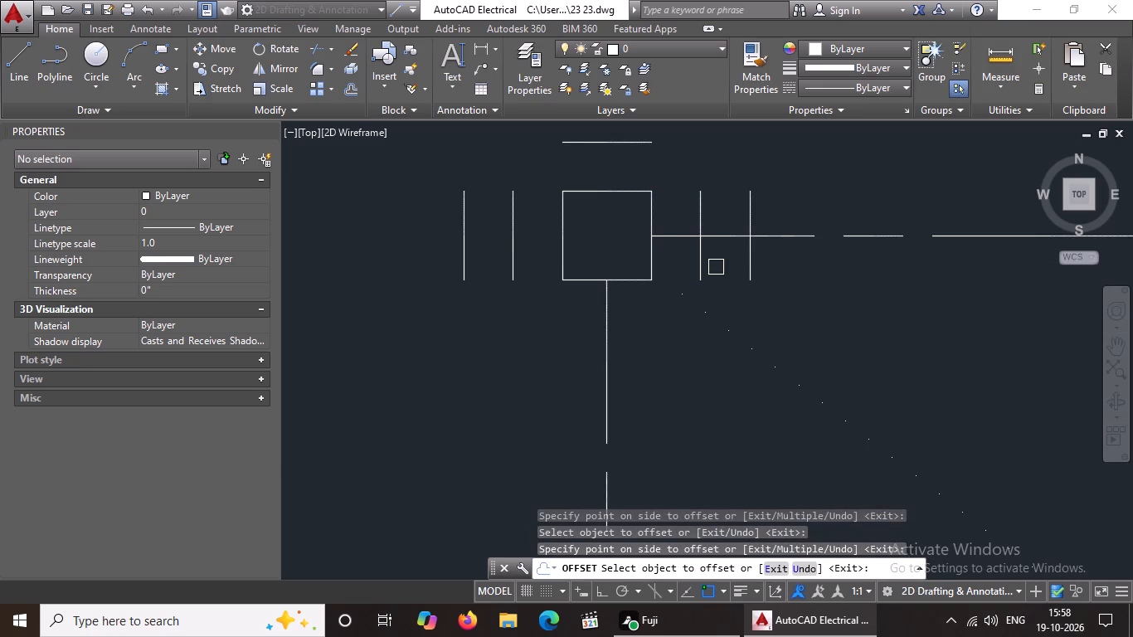
Offset the northwest corner column's south edge outward twice at 5" spacing and end the Offset command.
click(579, 284)
click(586, 320)
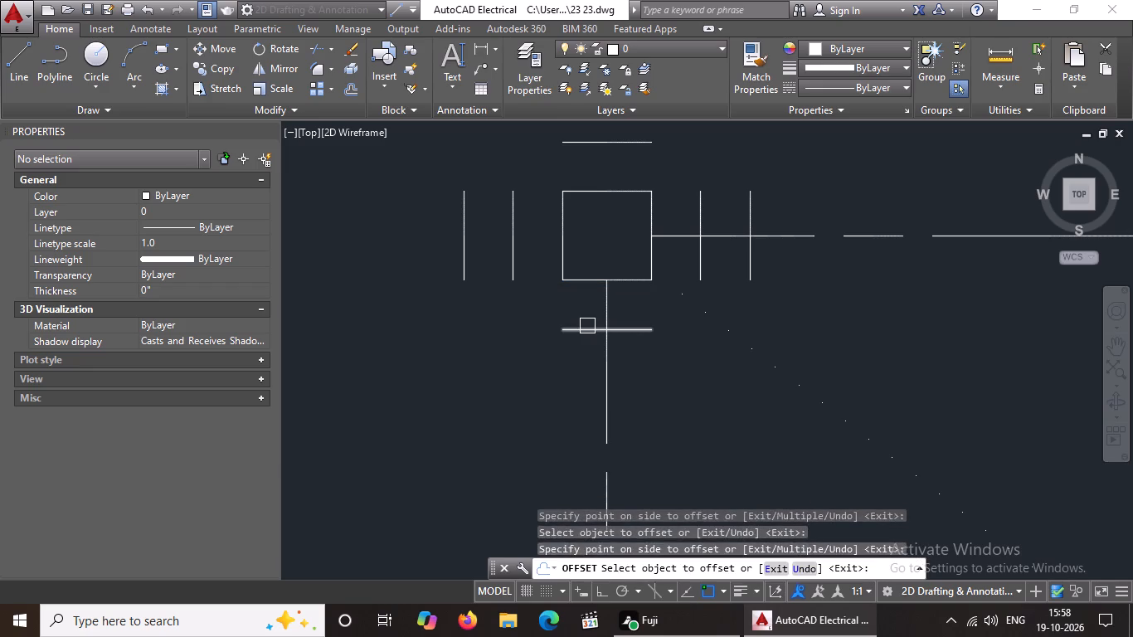
click(588, 326)
click(577, 380)
scroll(581, 382, down, 2)
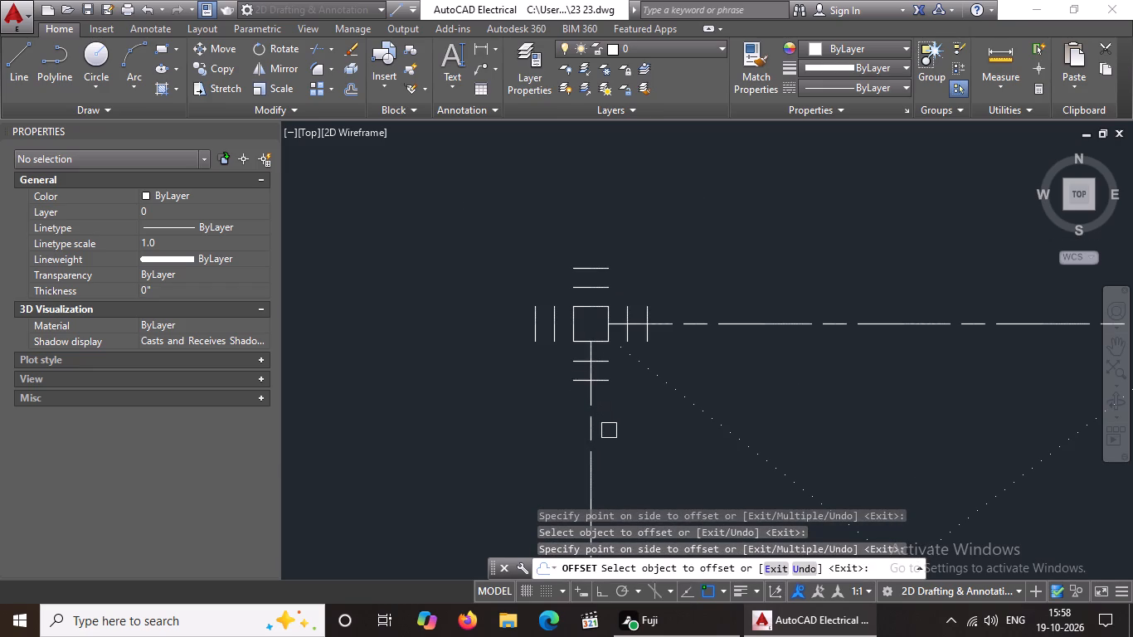
key(Escape)
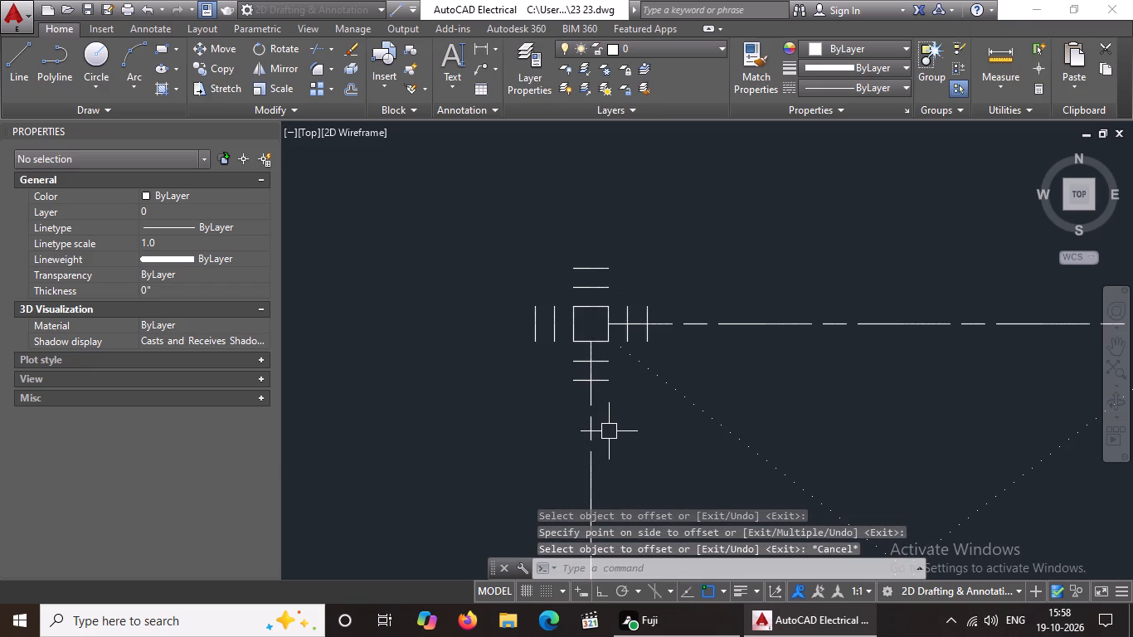
Start a multiple Fillet with radius 0 and join the inner and outer offset lines at the northwest column's southwest corners.
key(f)
key(Return)
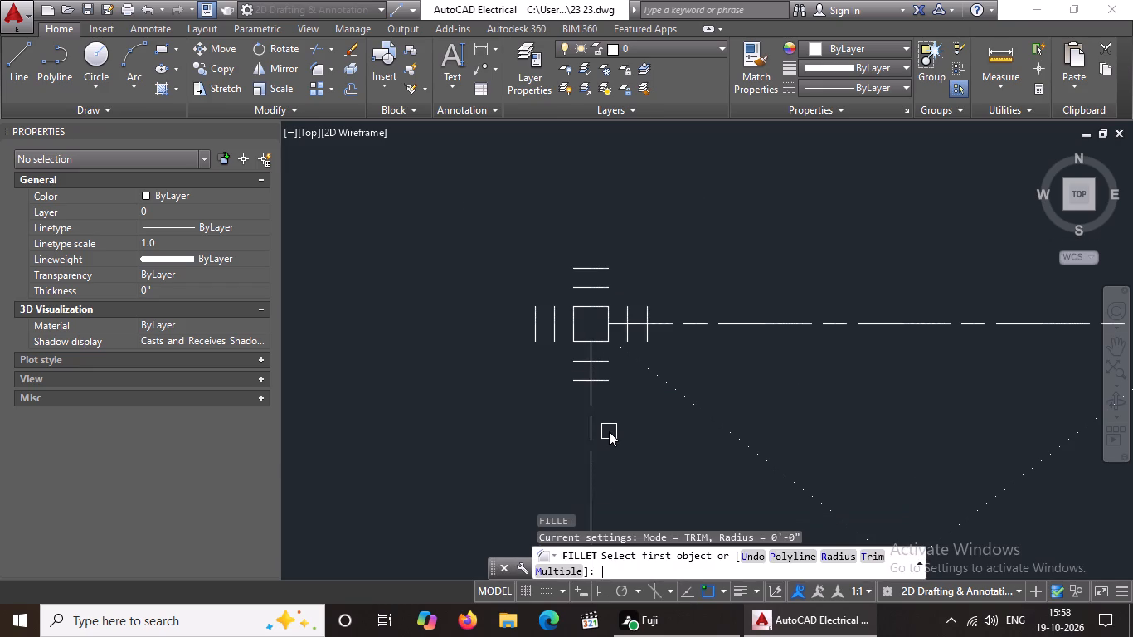
key(m)
key(Return)
key(r)
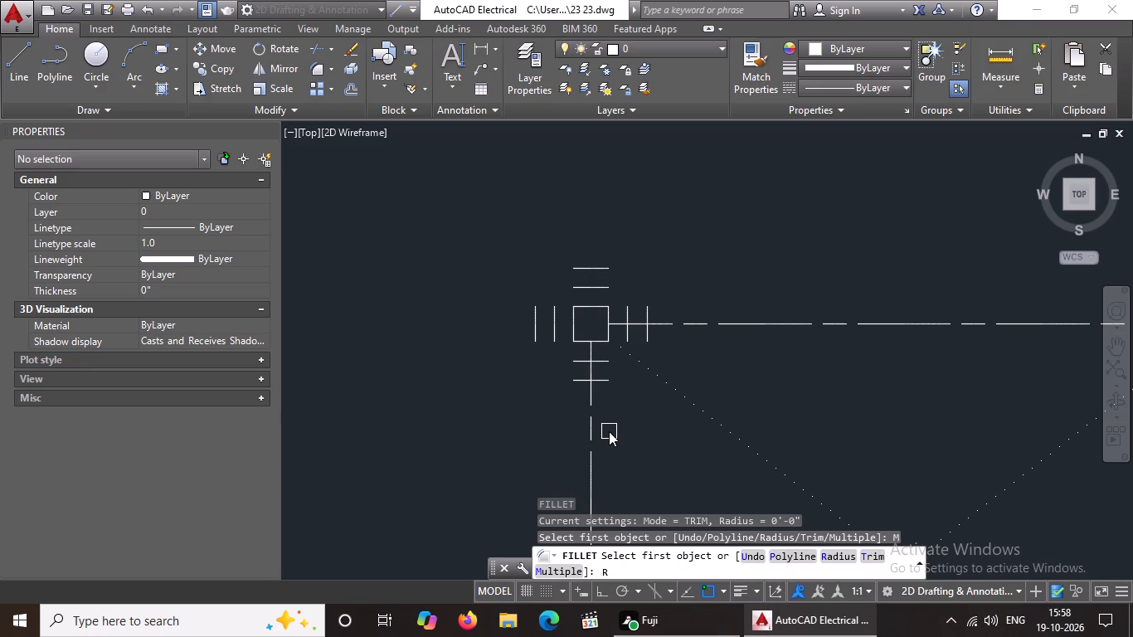
key(Return)
key(0)
key(Return)
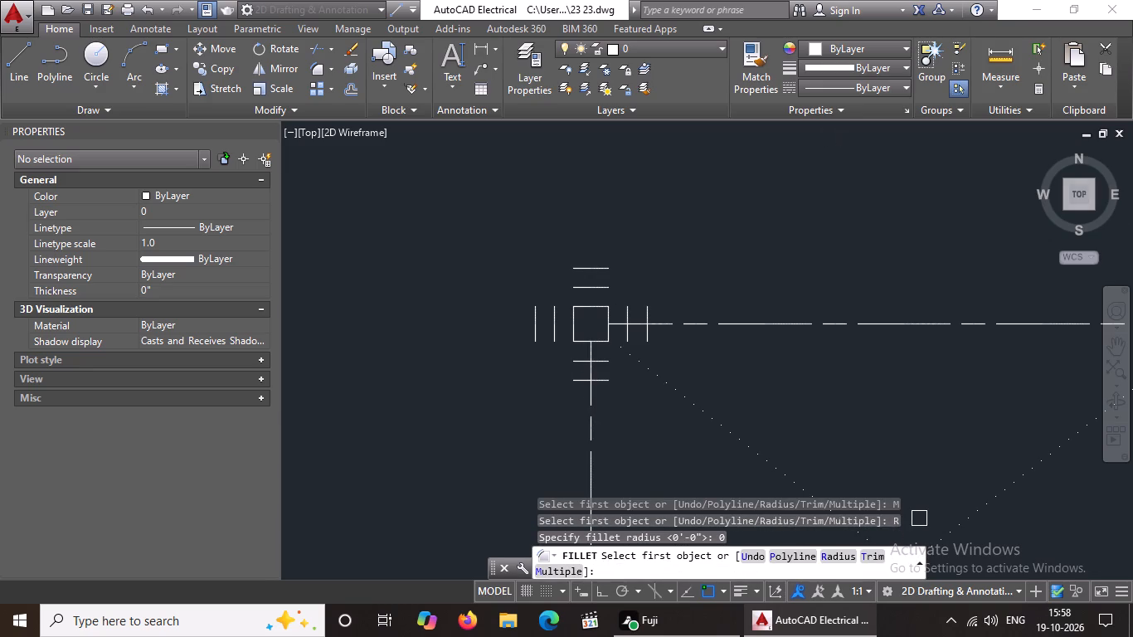
click(552, 326)
click(577, 360)
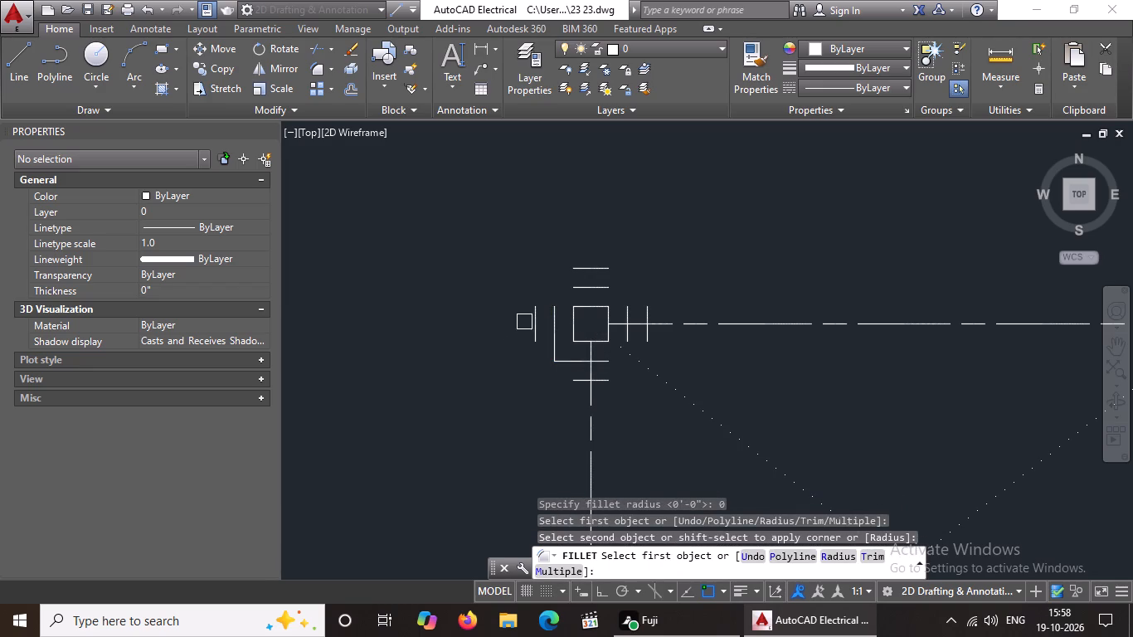
click(530, 317)
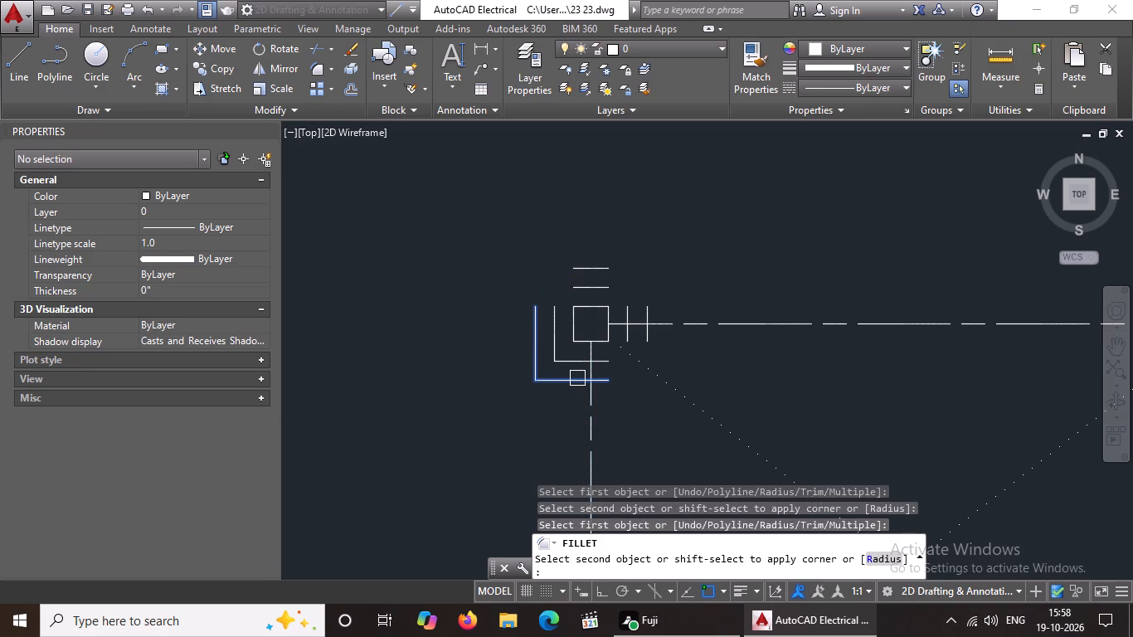
click(577, 378)
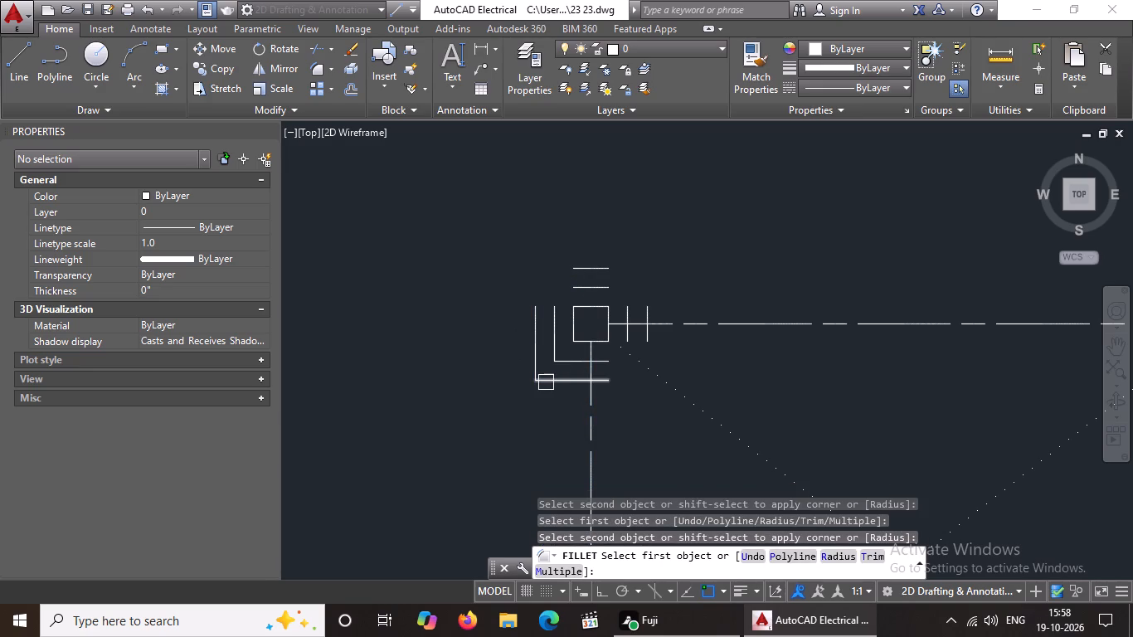
Join the inner and outer offset lines at the northwest column's northwest corners with the zero-radius Fillet.
scroll(622, 333, up, 1)
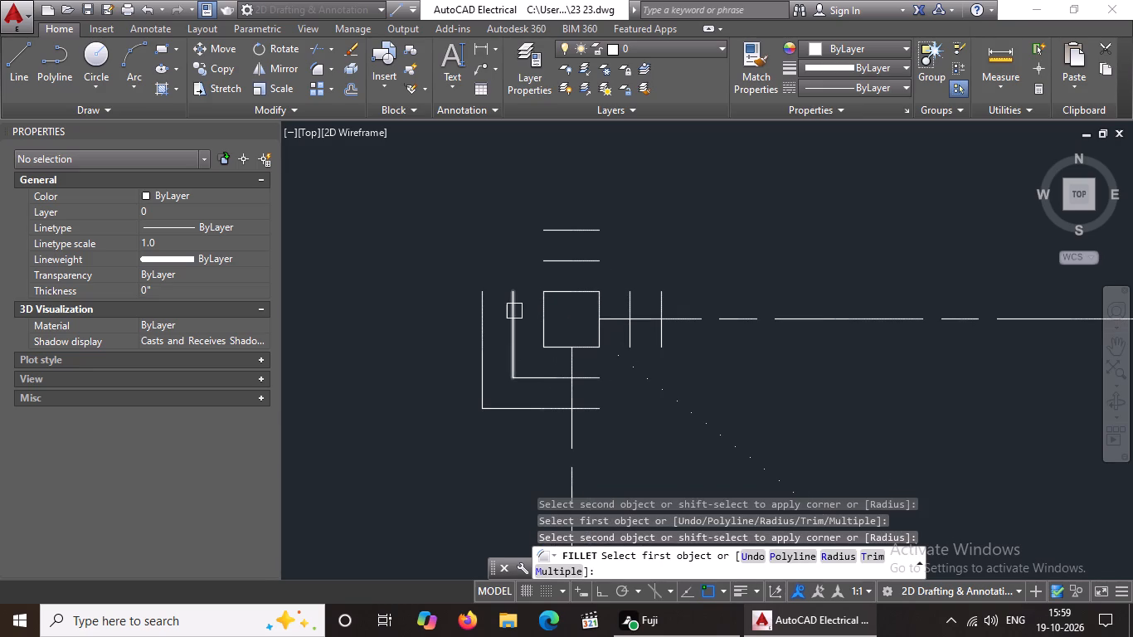
click(514, 311)
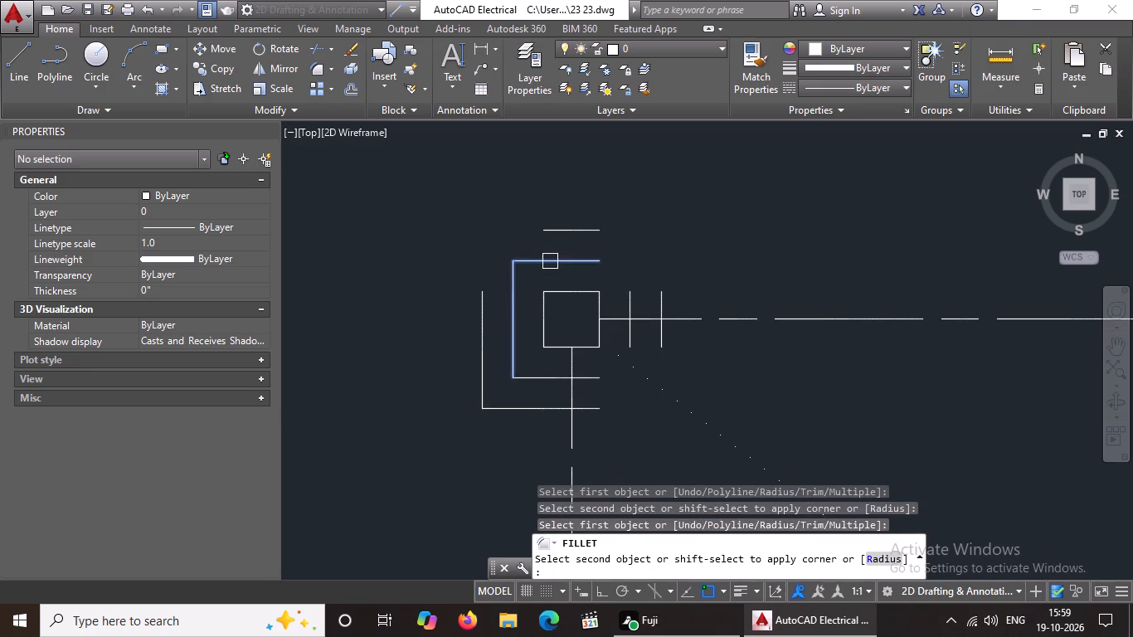
click(550, 261)
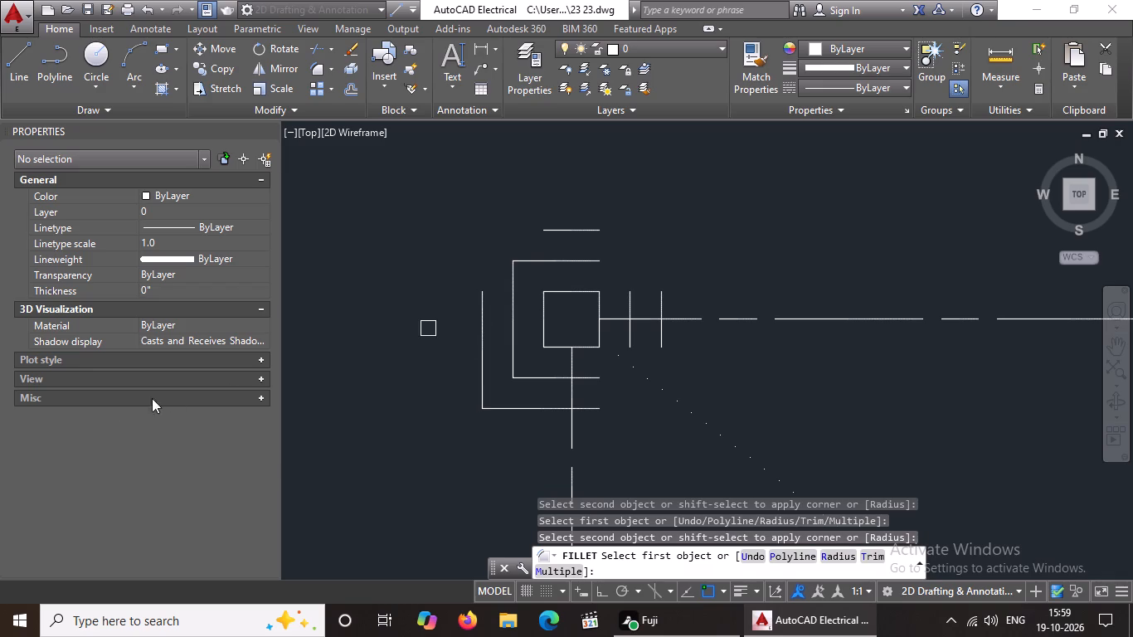
click(485, 317)
click(559, 229)
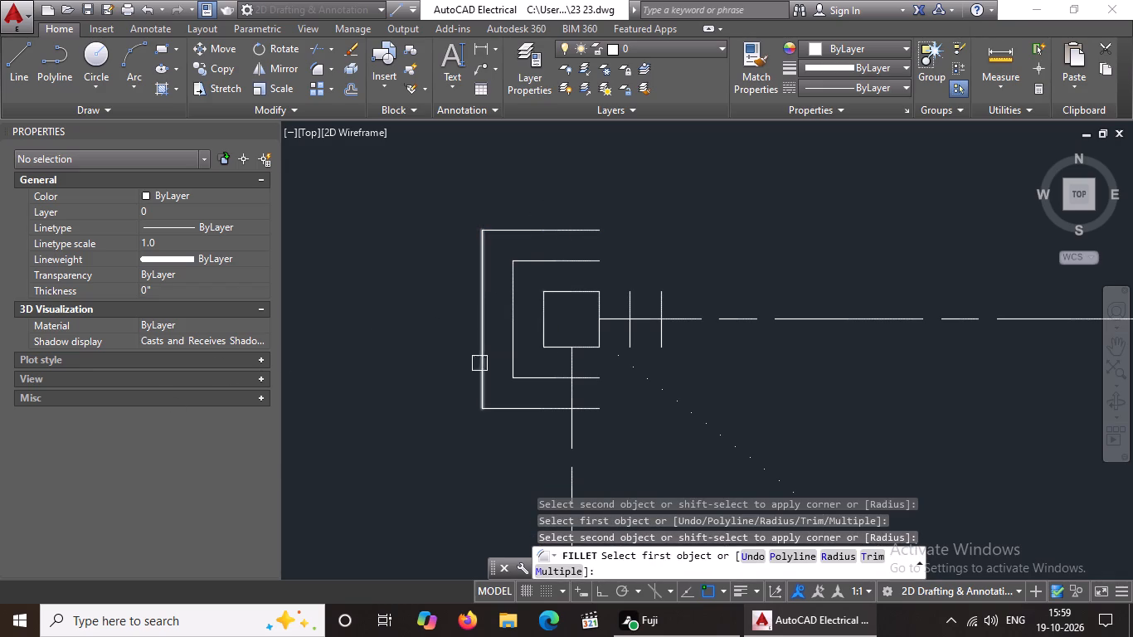
Close both outlines around the northwest column by filleting the inner and outer offset lines at their southeast and northeast corners.
scroll(551, 337, up, 2)
click(652, 438)
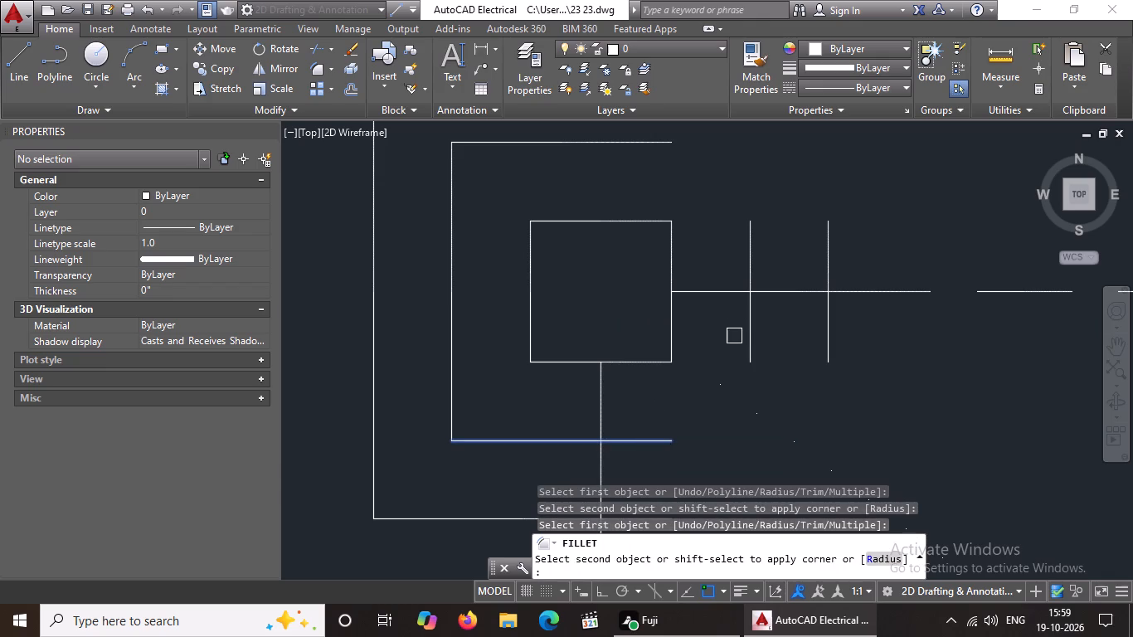
click(750, 317)
scroll(751, 313, down, 2)
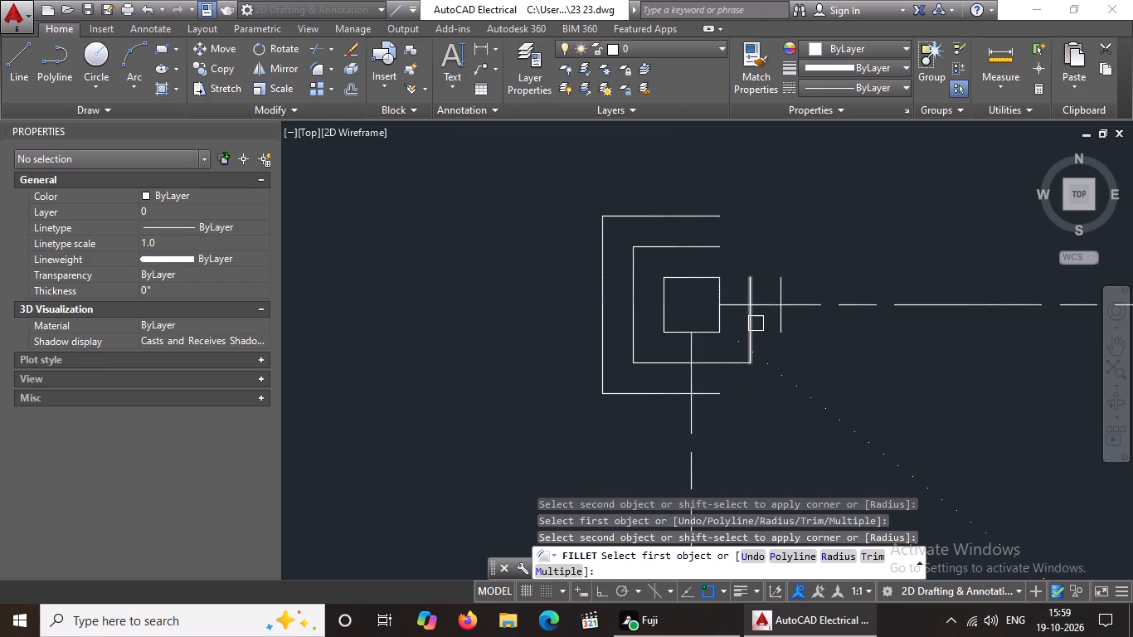
click(715, 394)
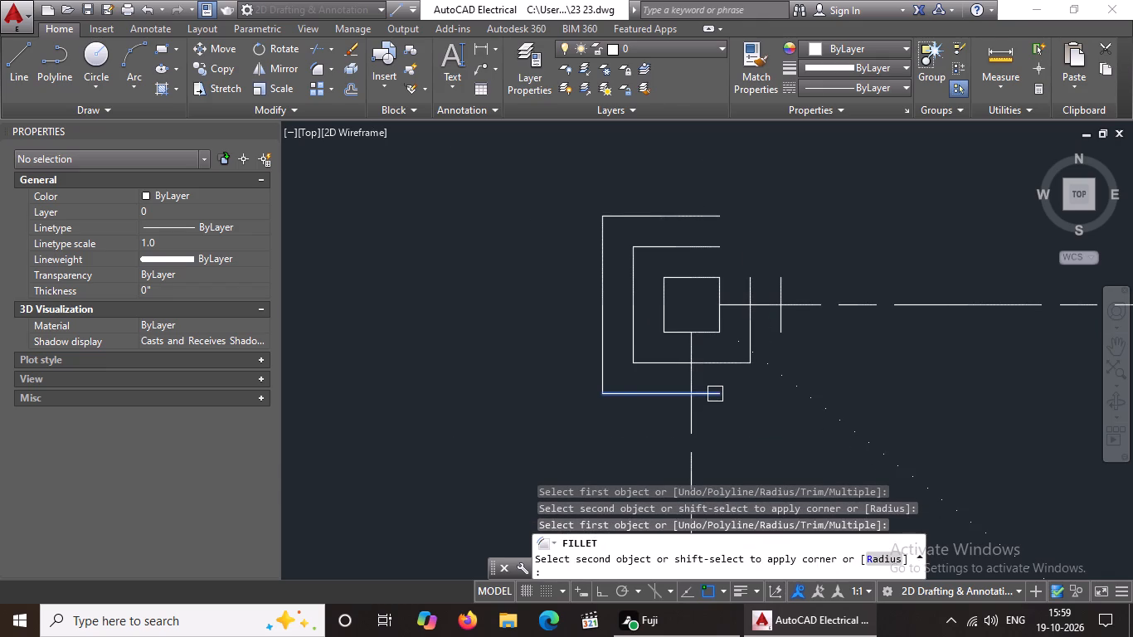
click(785, 326)
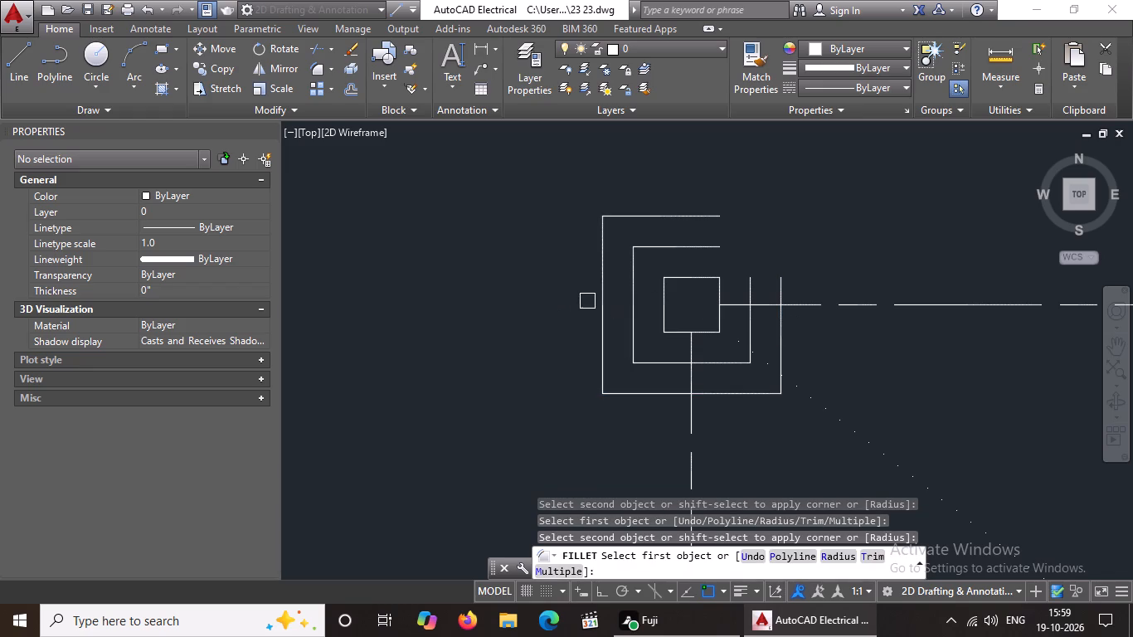
click(687, 245)
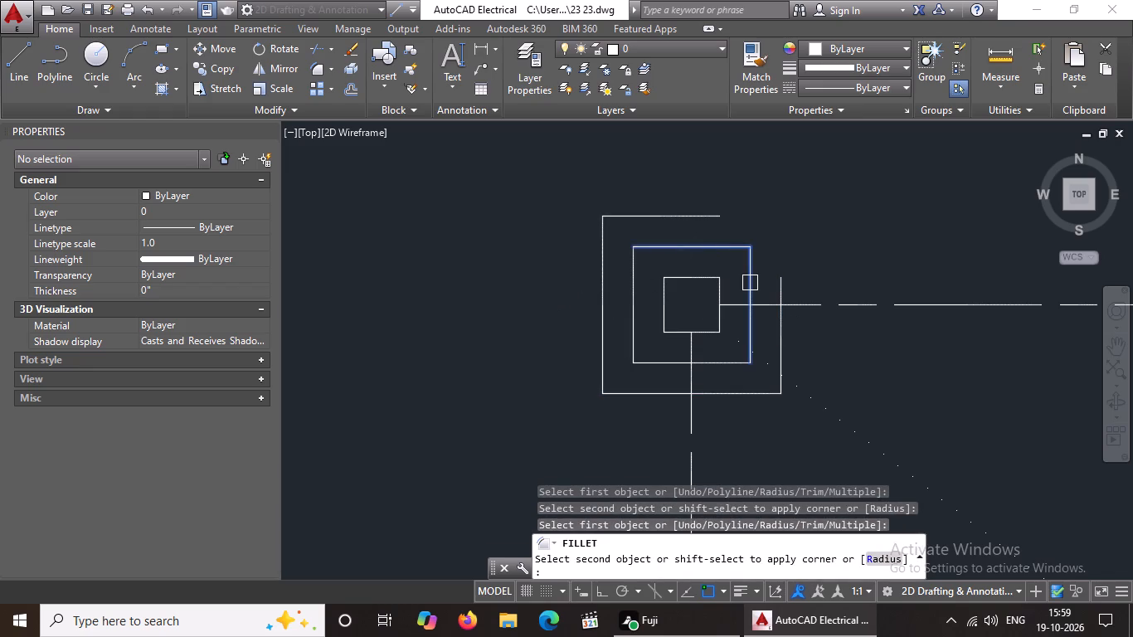
drag(750, 283, 742, 287)
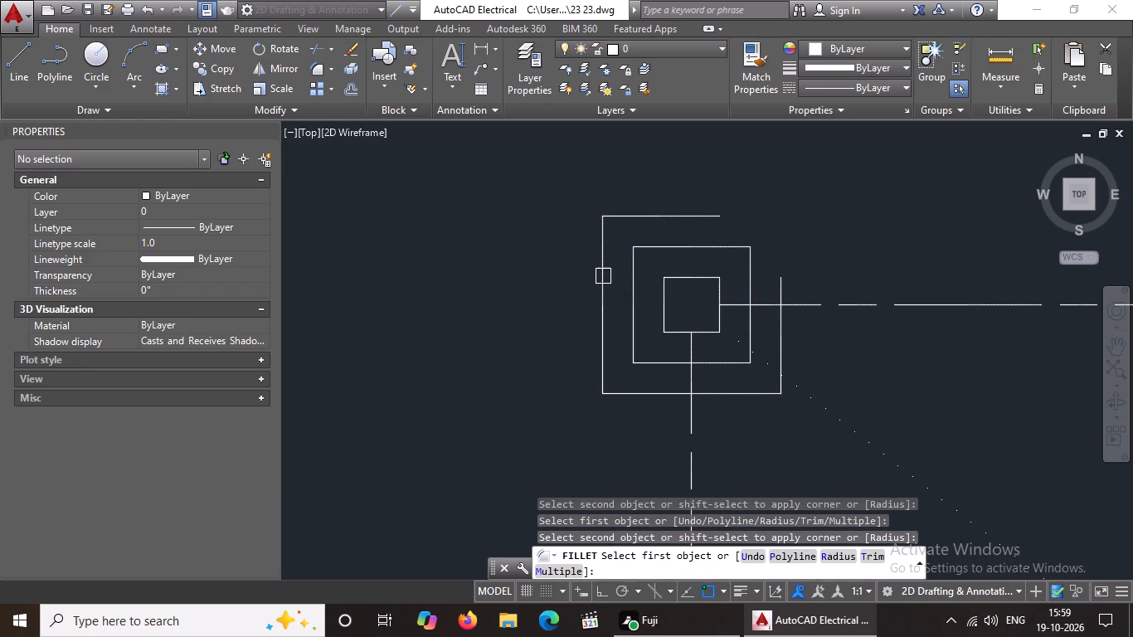
click(690, 217)
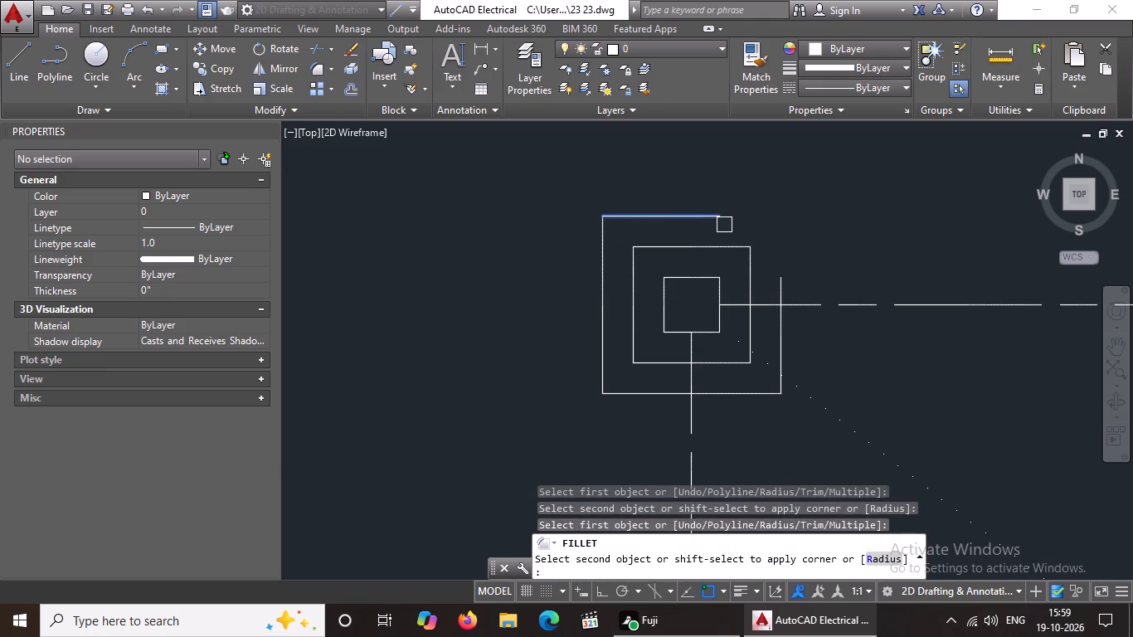
click(779, 283)
Fillet the inner and outer offset lines at the northwest and southwest corners of the interior column east of the west-edge middle column.
scroll(787, 270, down, 3)
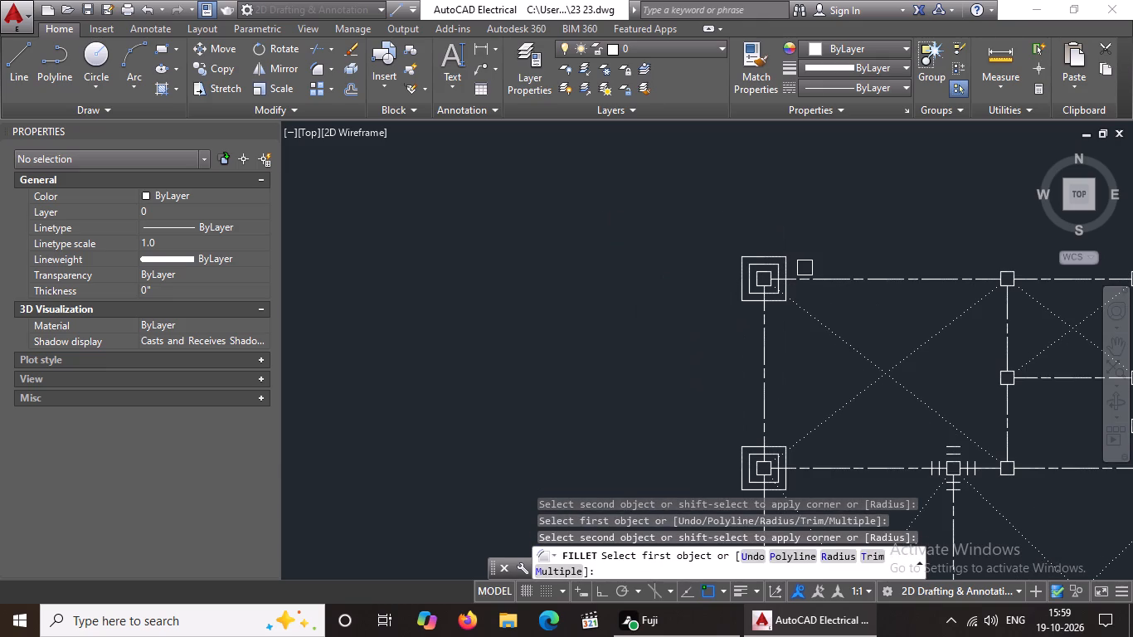
middle_drag(805, 267, 693, 306)
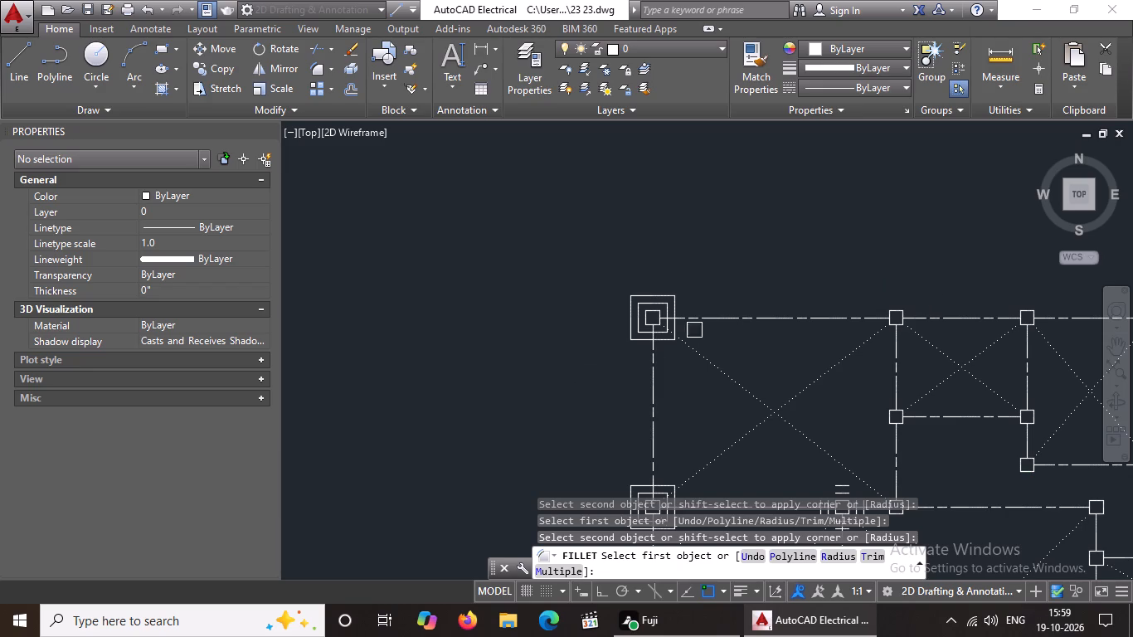
scroll(731, 304, down, 5)
middle_drag(715, 357, 654, 269)
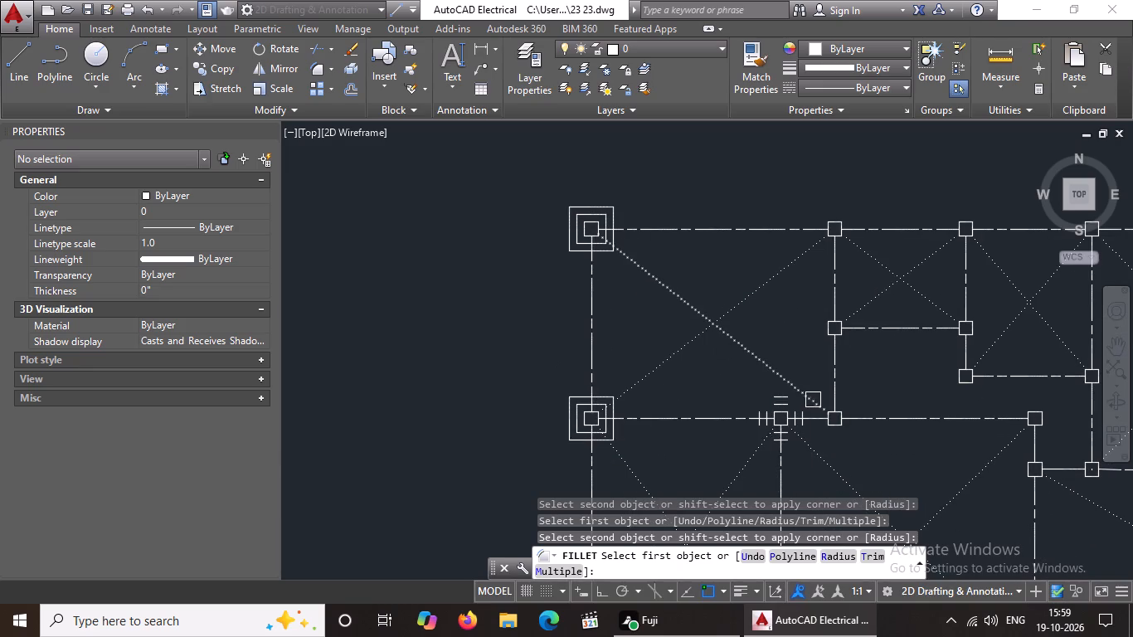
scroll(821, 402, down, 3)
scroll(785, 443, up, 3)
drag(700, 360, 706, 369)
click(753, 404)
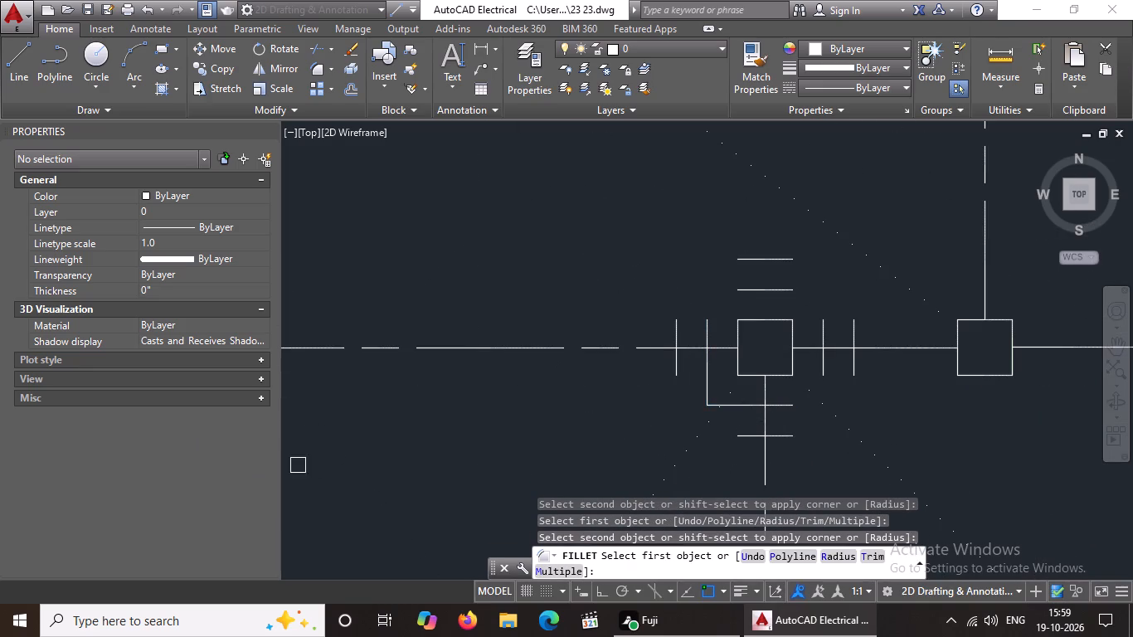
click(678, 333)
click(742, 255)
click(709, 333)
click(747, 284)
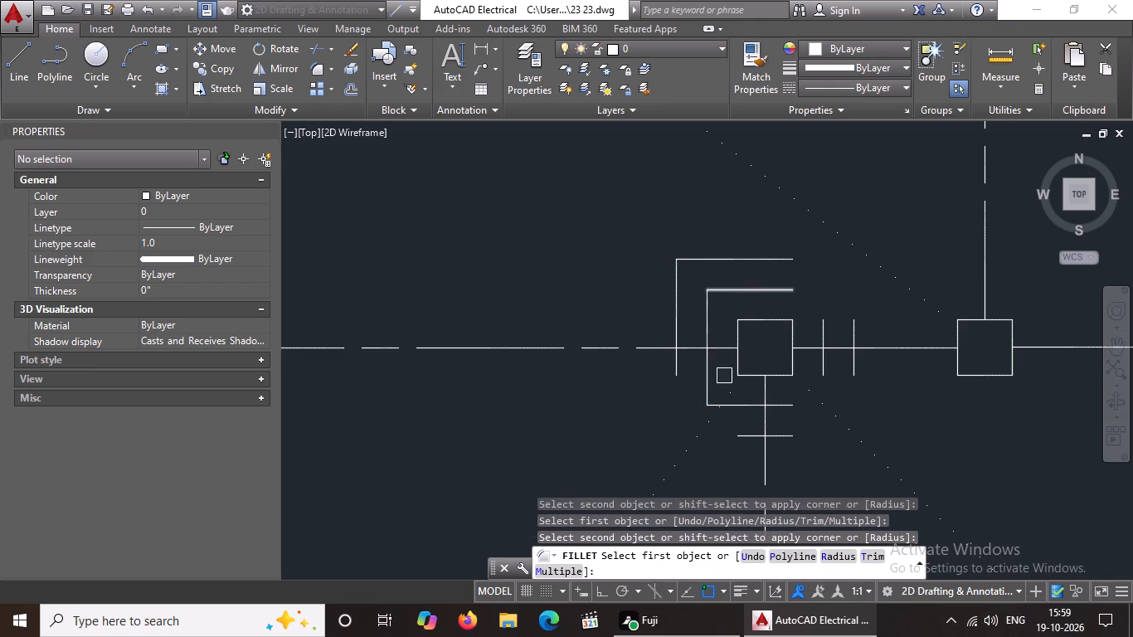
drag(671, 366, 674, 378)
click(756, 441)
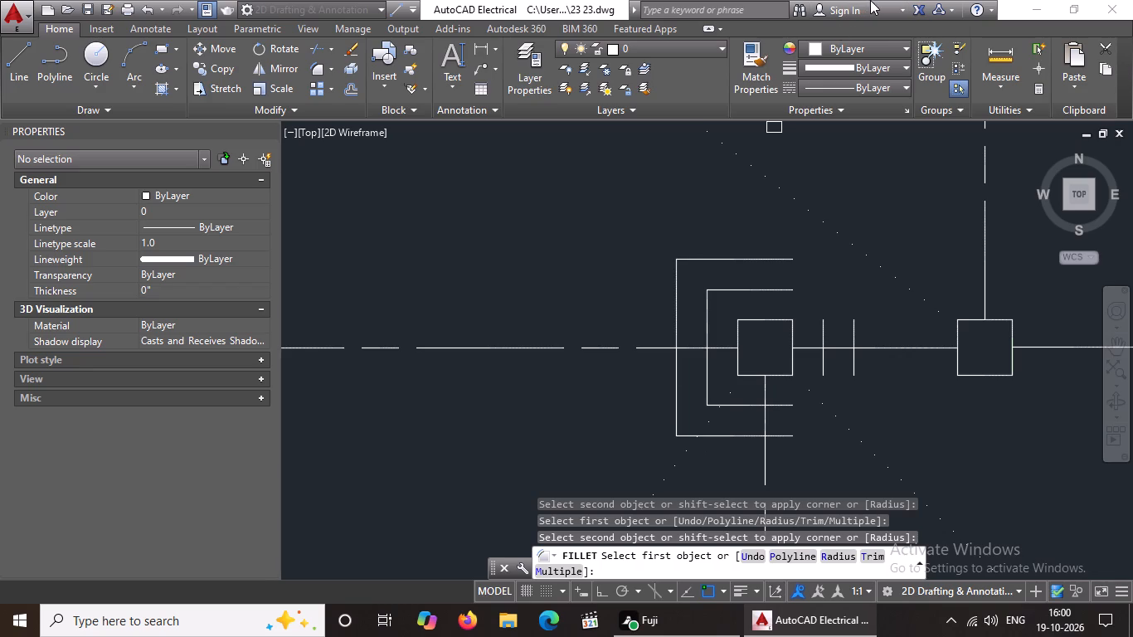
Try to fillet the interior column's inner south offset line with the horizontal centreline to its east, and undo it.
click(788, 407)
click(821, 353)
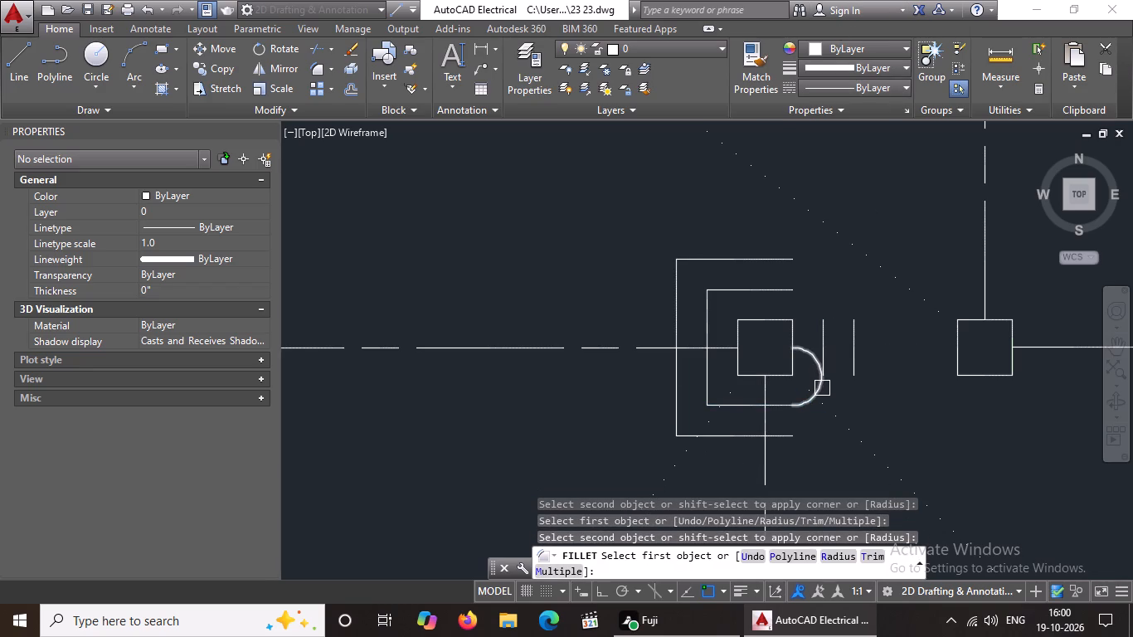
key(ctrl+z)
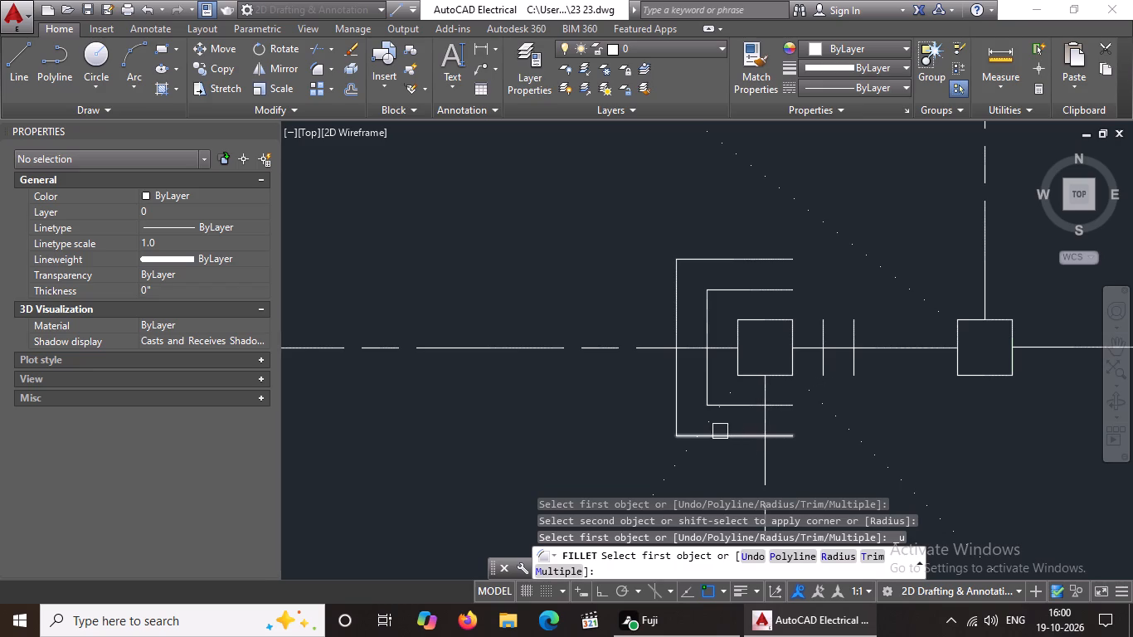
Close both outlines around the interior column by filleting their southeast and northeast corners, and end the Fillet command.
click(780, 406)
click(821, 368)
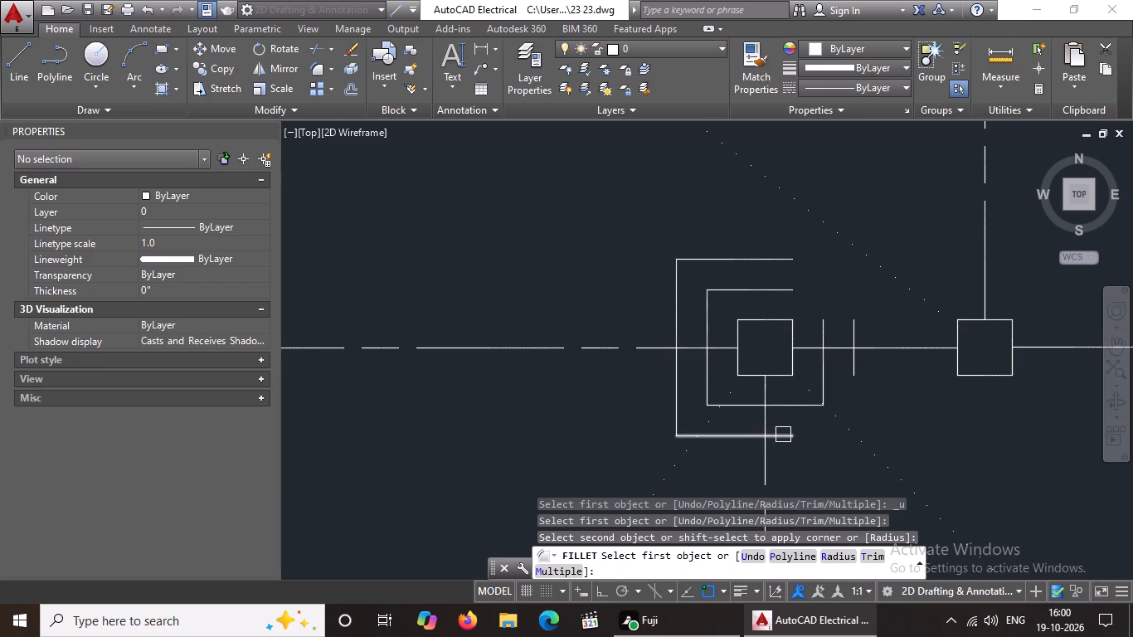
click(783, 434)
click(849, 367)
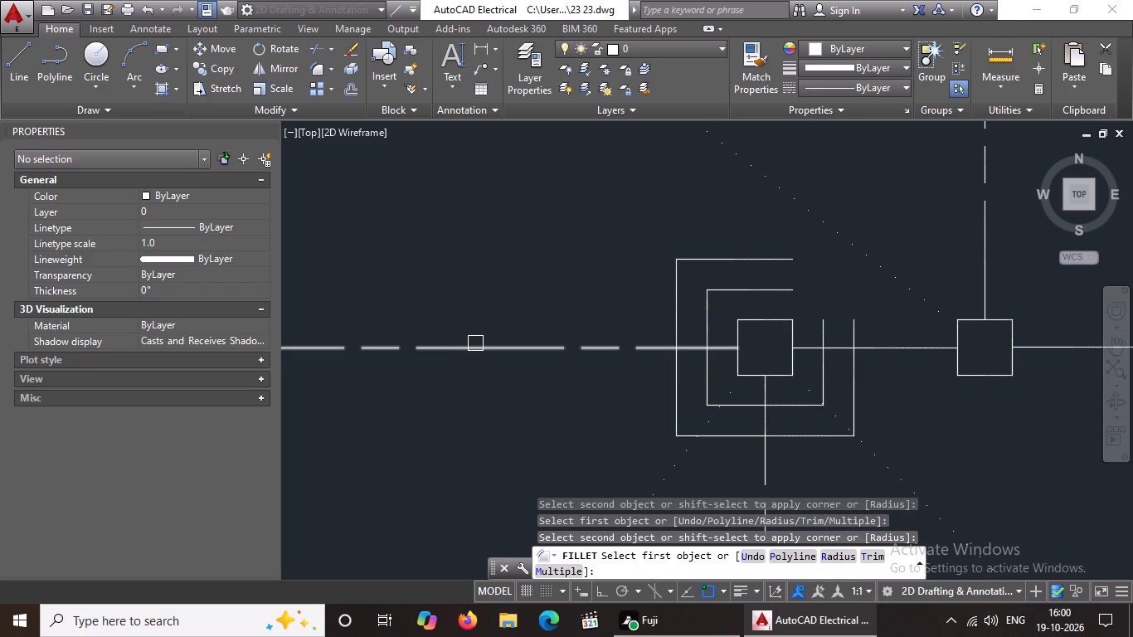
click(790, 291)
click(826, 339)
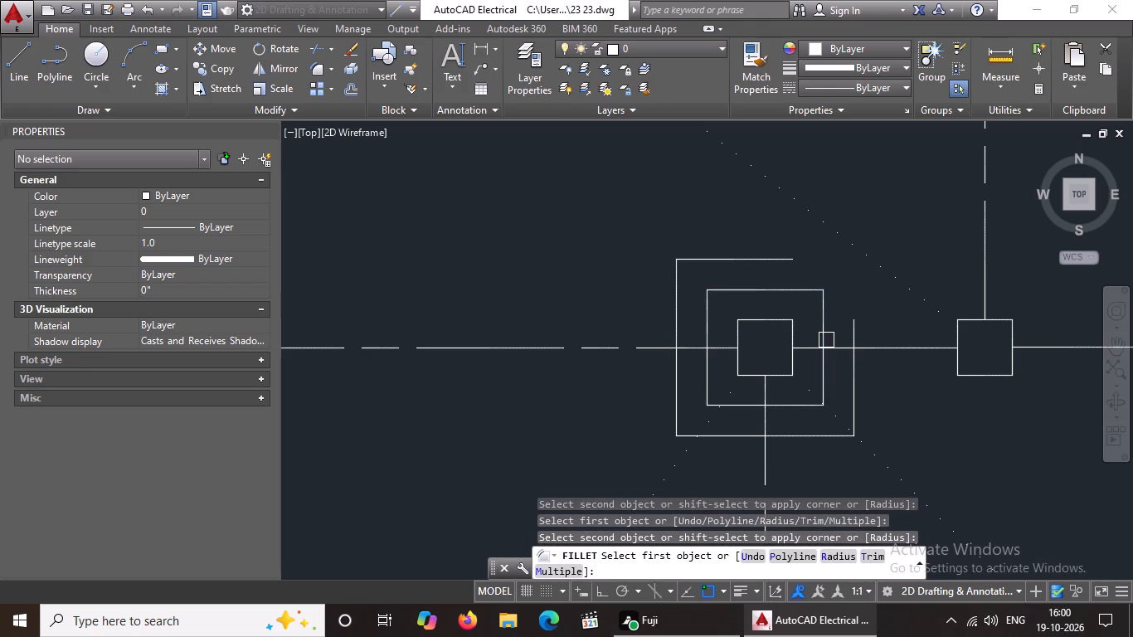
click(773, 258)
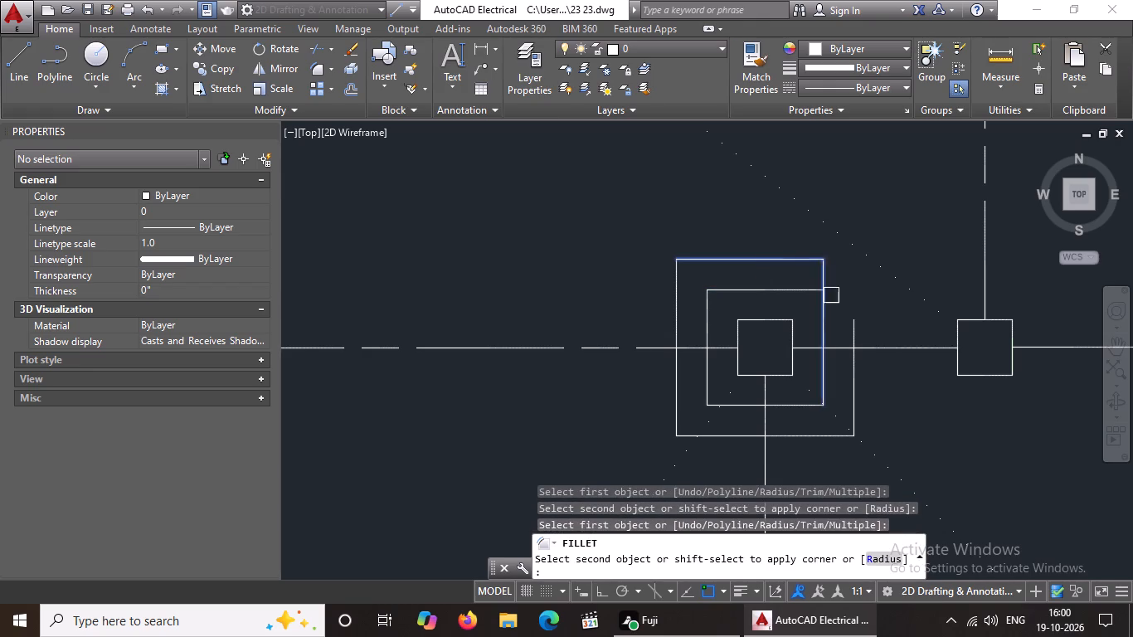
click(857, 330)
scroll(857, 330, down, 4)
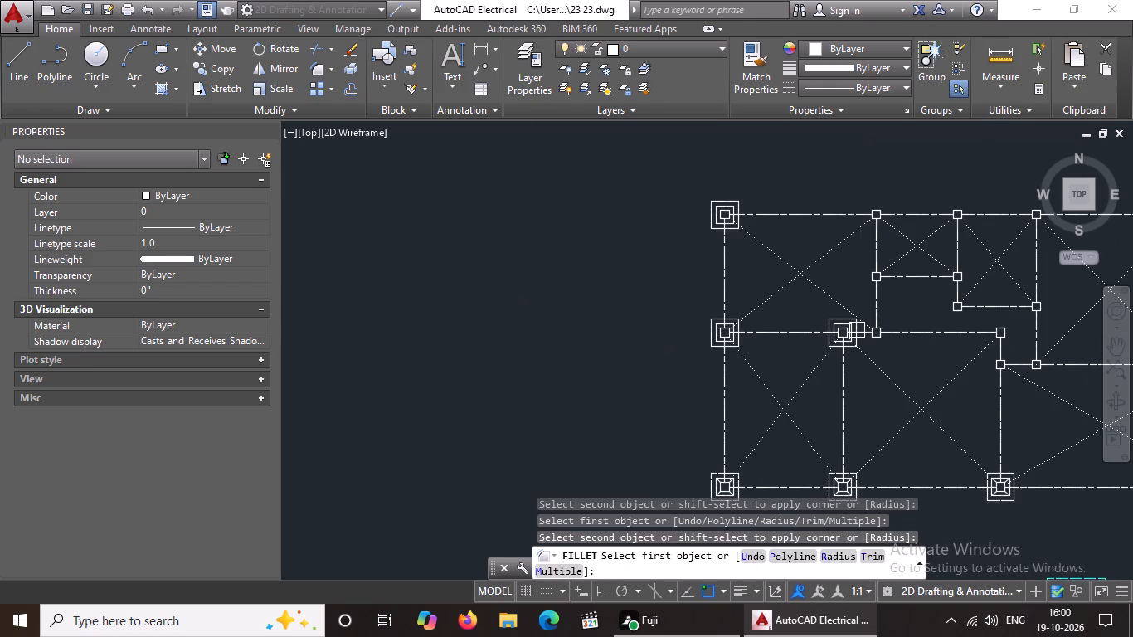
scroll(858, 330, down, 2)
scroll(761, 347, up, 3)
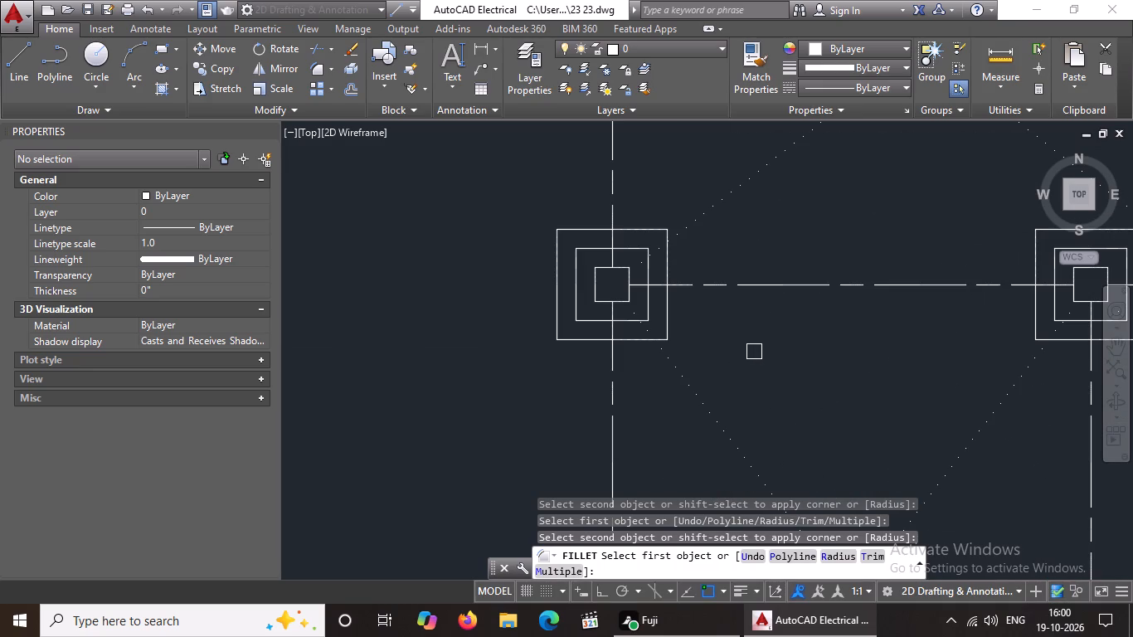
key(Escape)
Draw a diagonal line from the inner outline's southwest corner to the column's southwest corner at the west-edge middle column.
key(l)
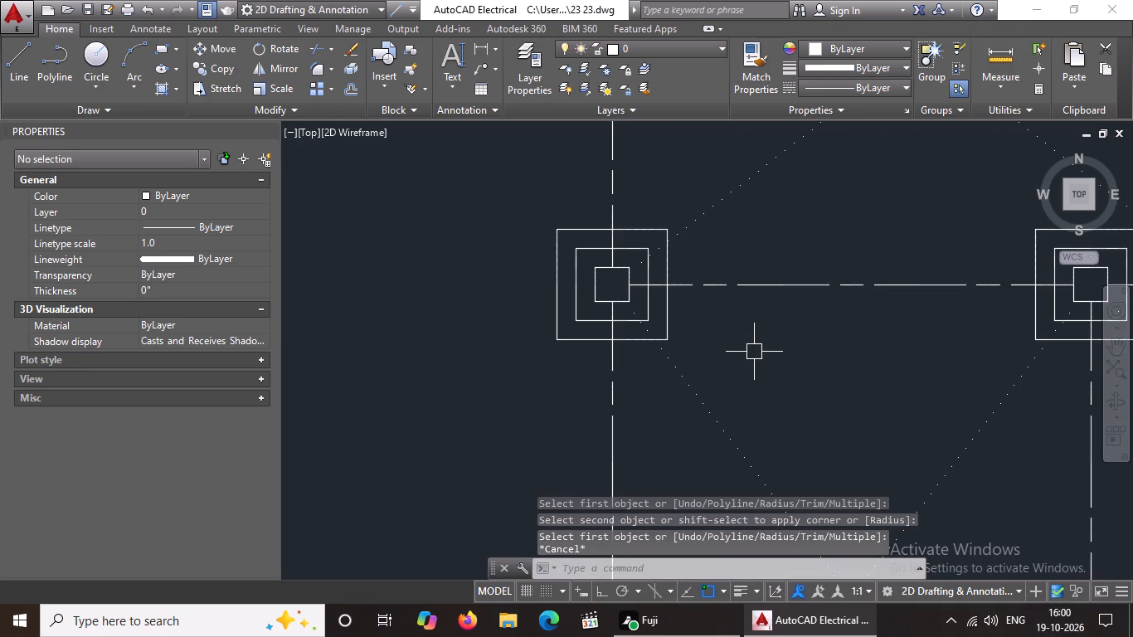
key(Return)
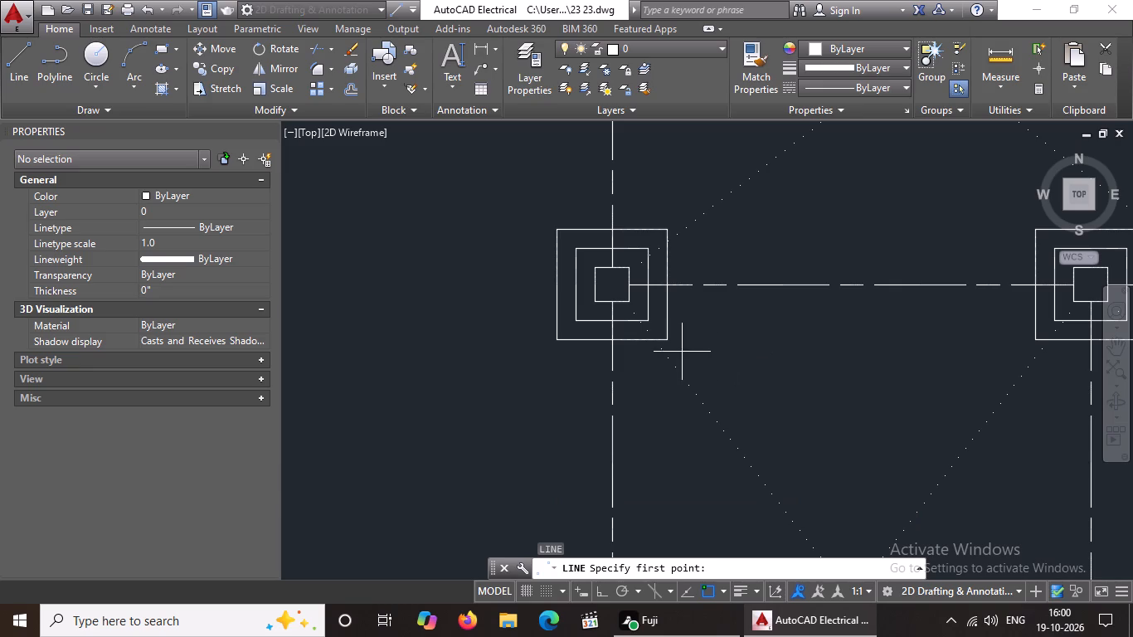
scroll(581, 314, up, 1)
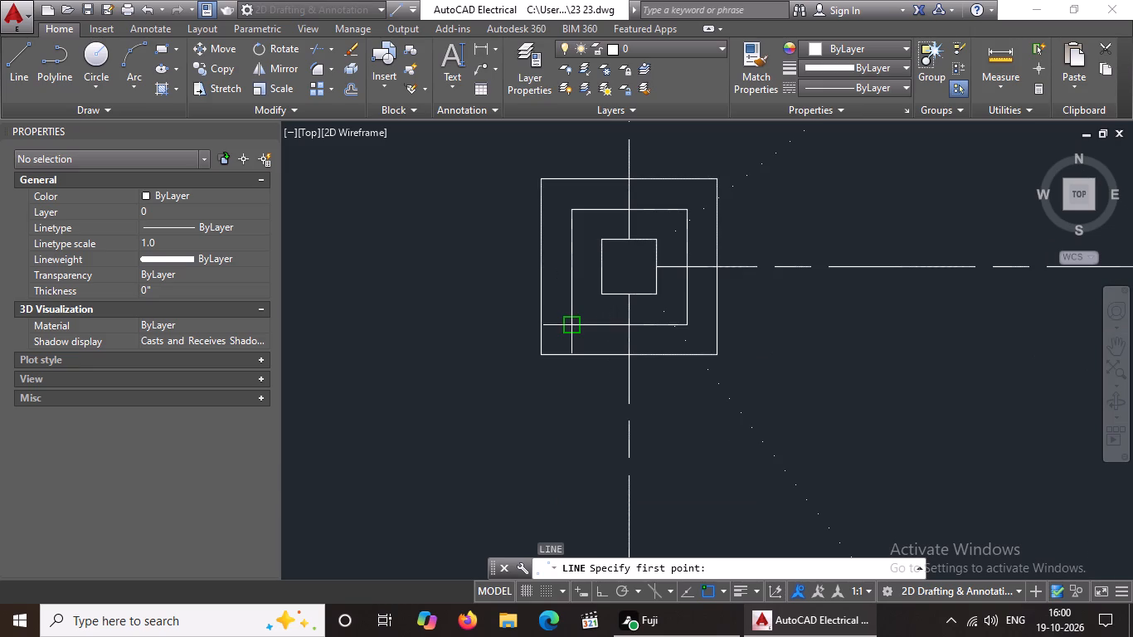
click(567, 322)
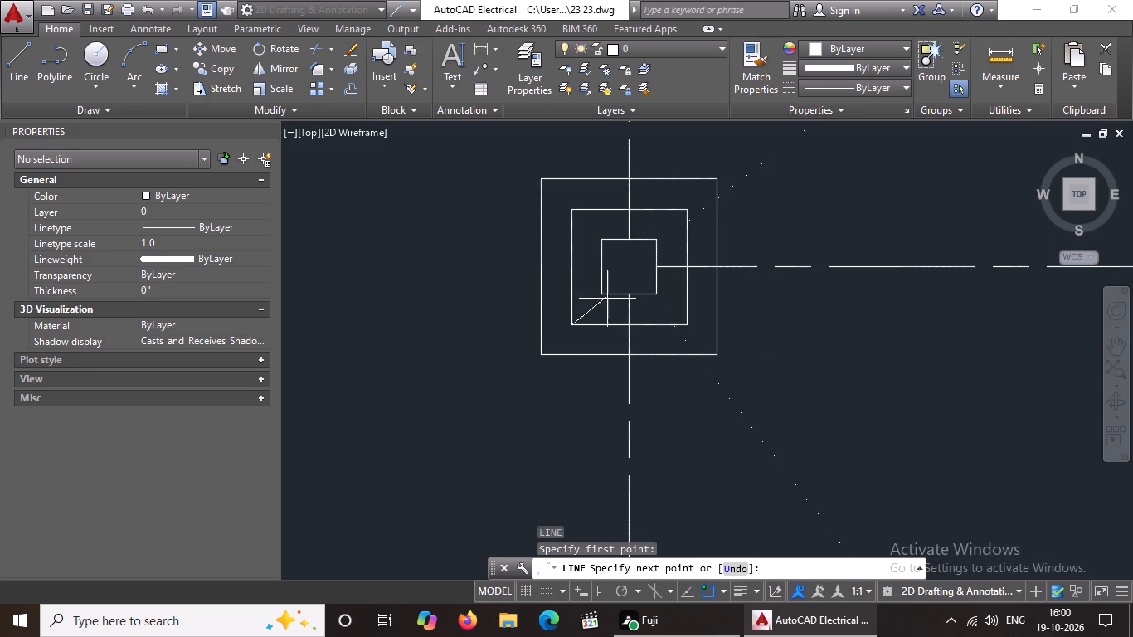
click(598, 294)
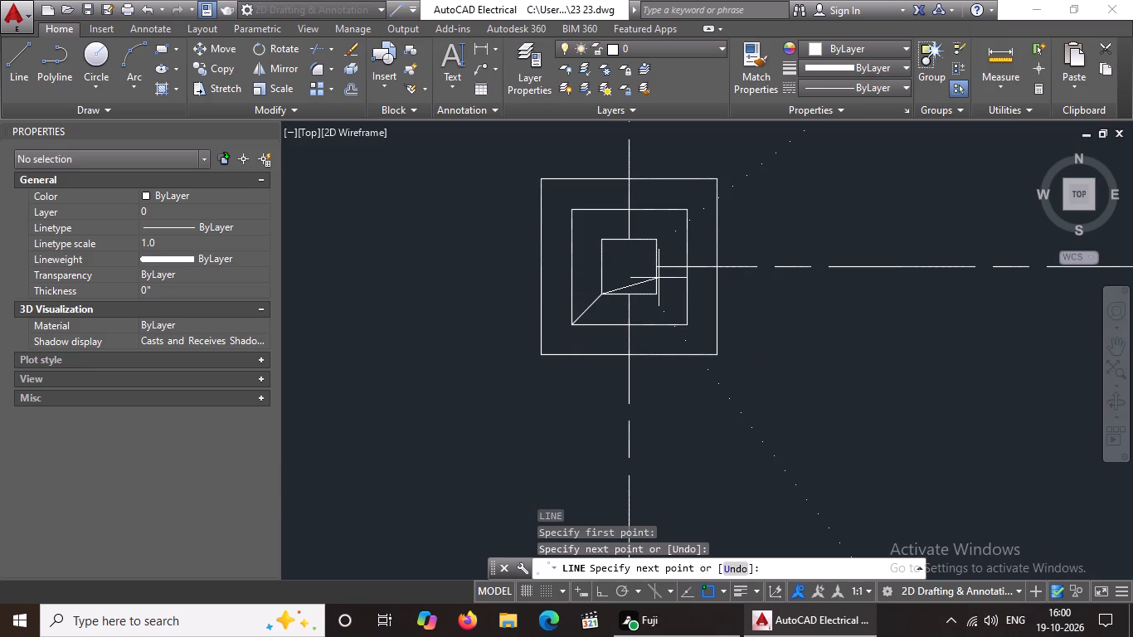
key(Escape)
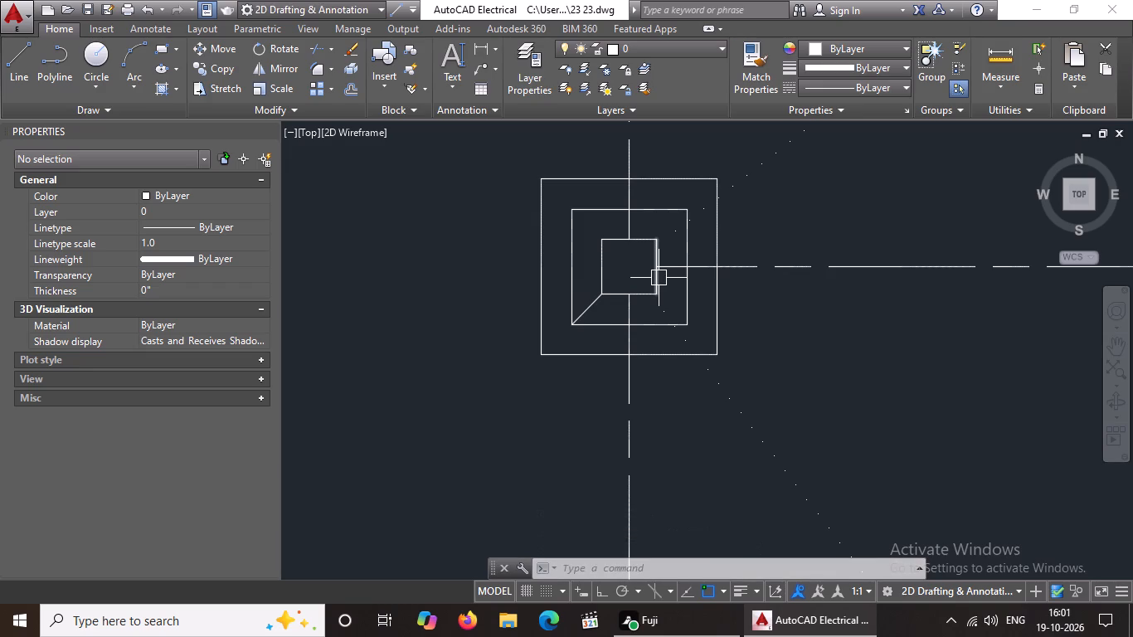
Draw the northwest, southeast and northeast diagonals between the column corners and inner outline corners at the west-edge middle column.
key(l)
key(Return)
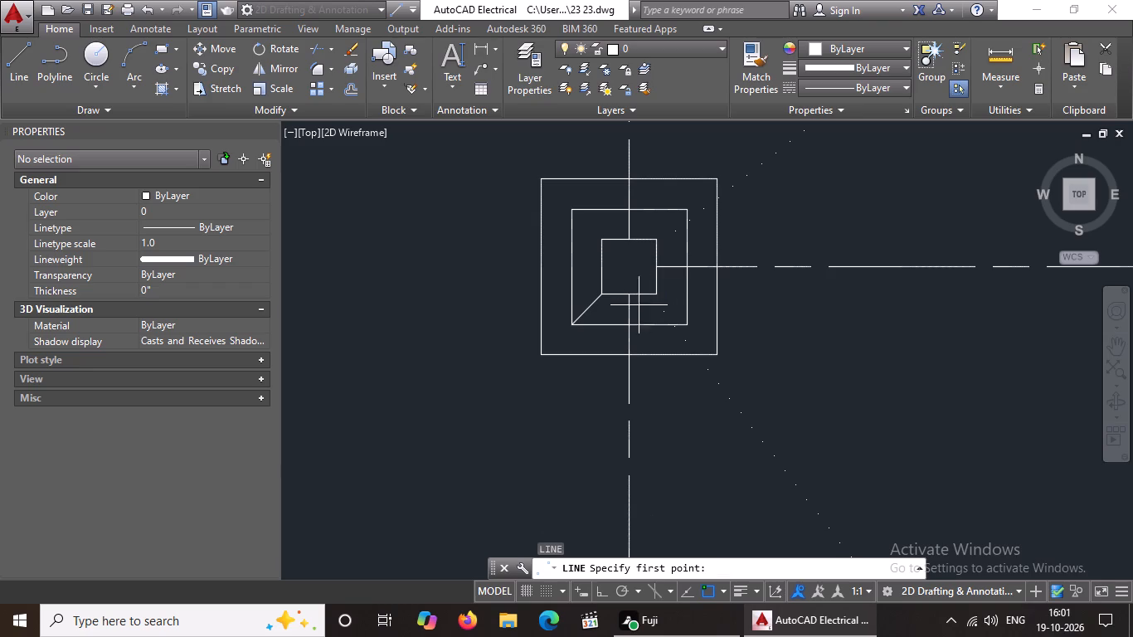
click(574, 210)
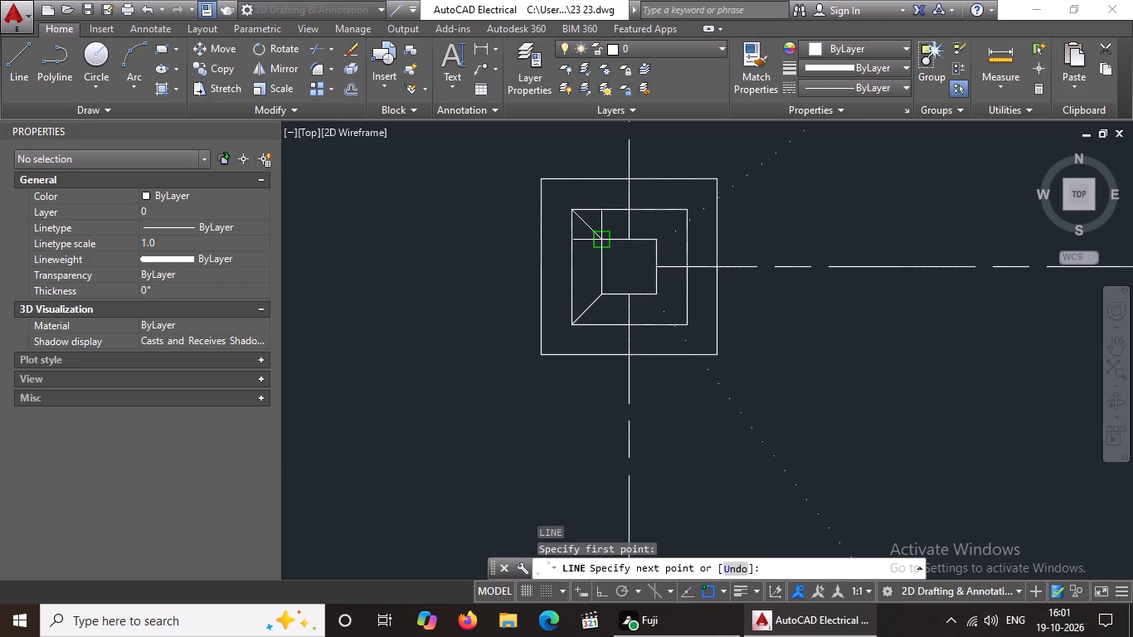
click(604, 240)
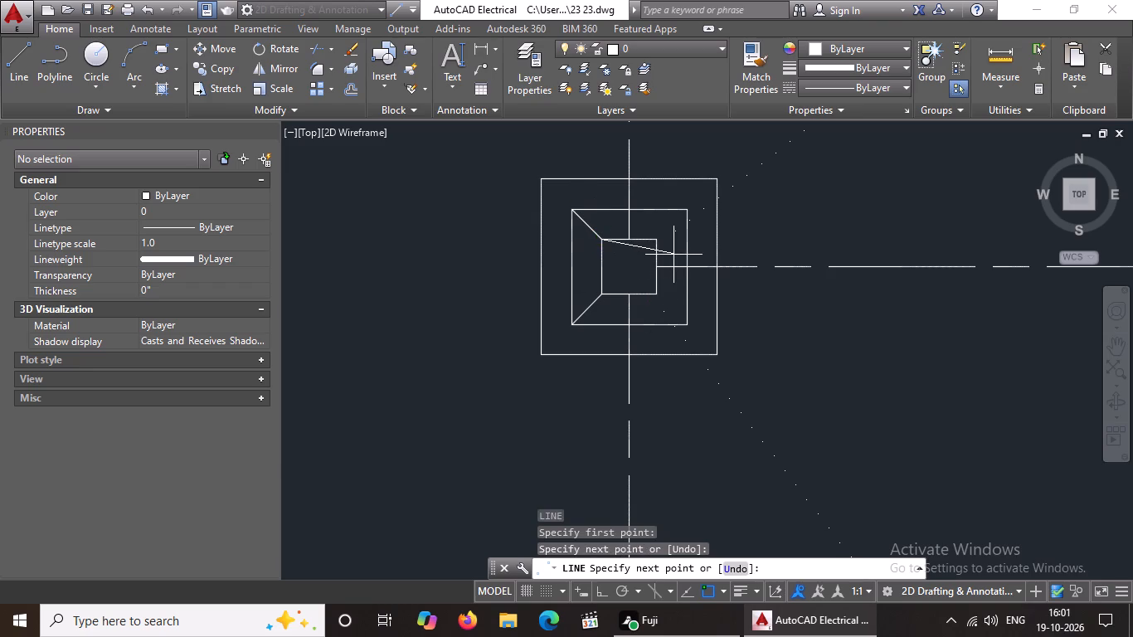
key(Escape)
key(l)
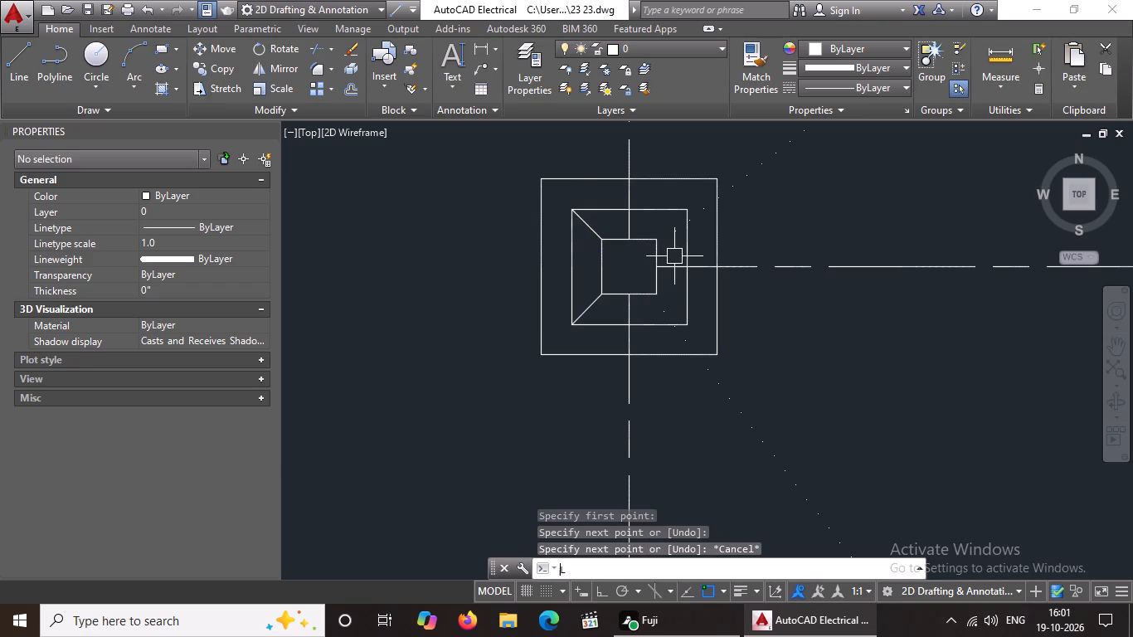
key(Return)
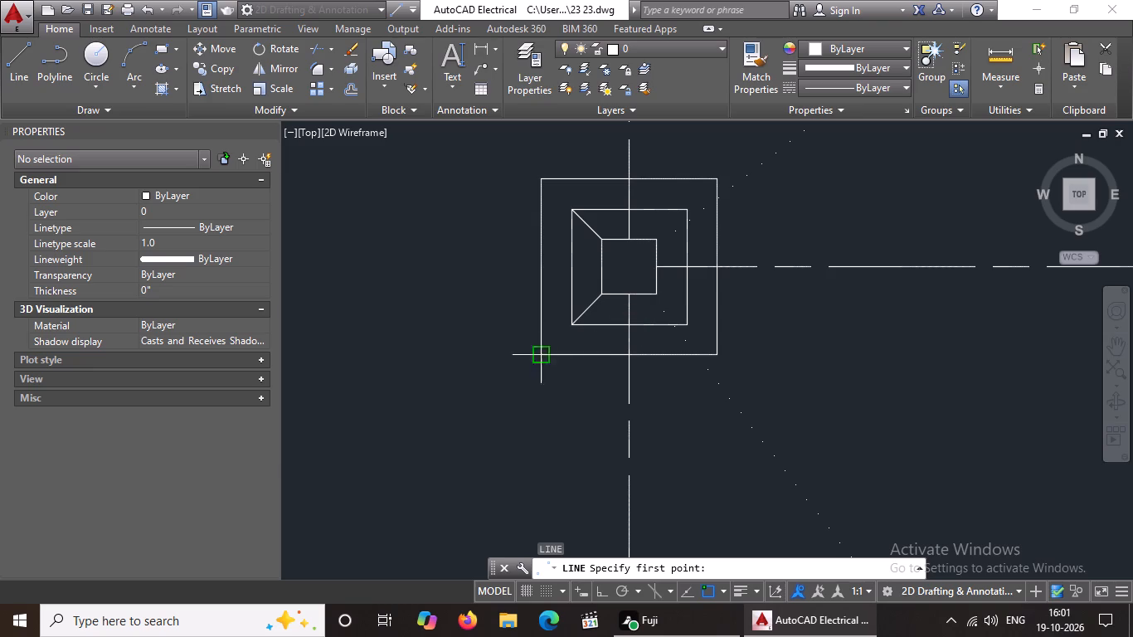
click(656, 292)
click(683, 326)
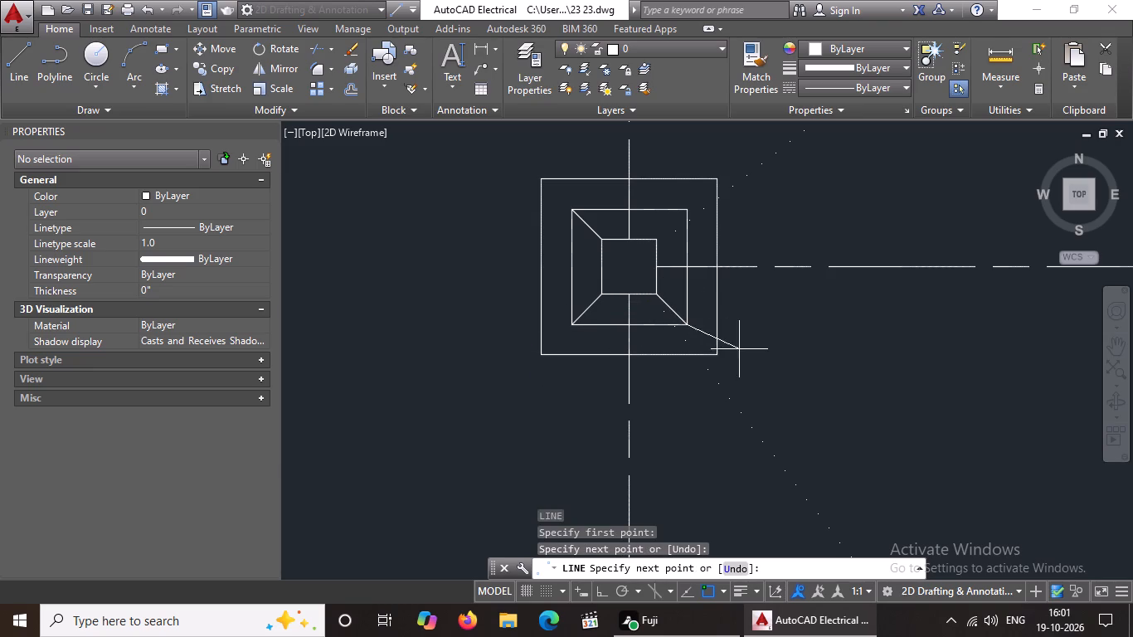
key(Escape)
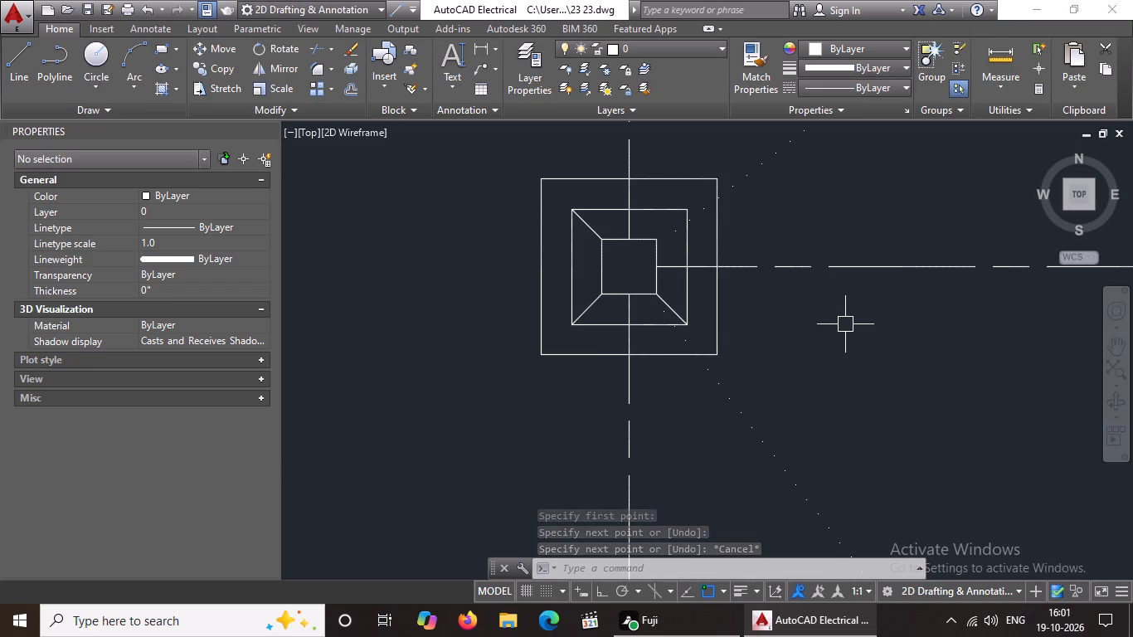
key(l)
key(Return)
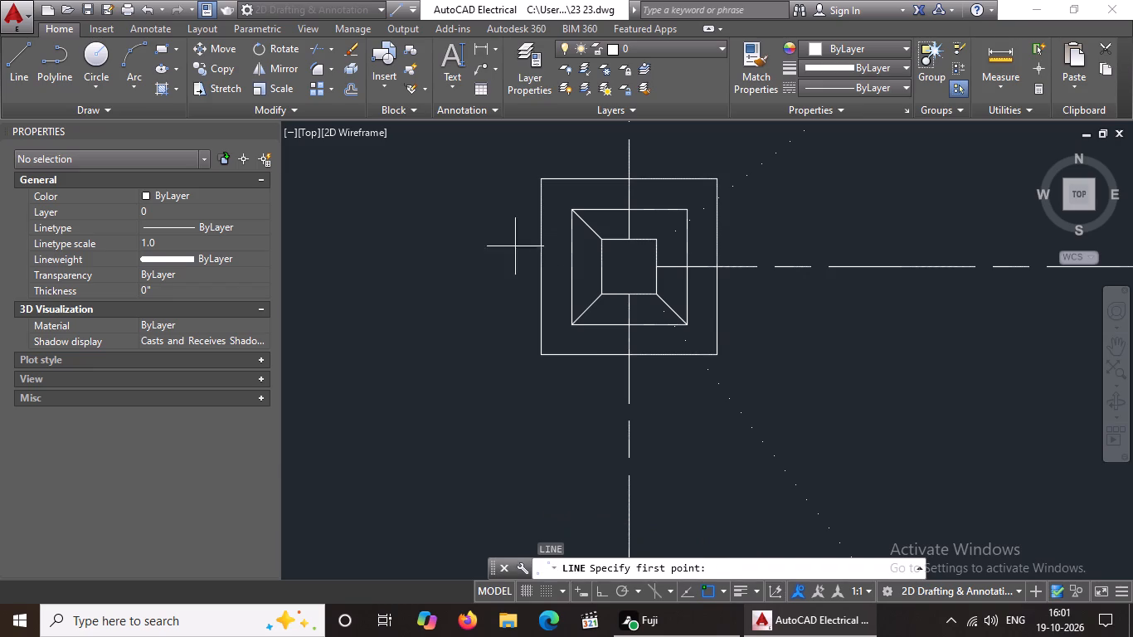
click(656, 237)
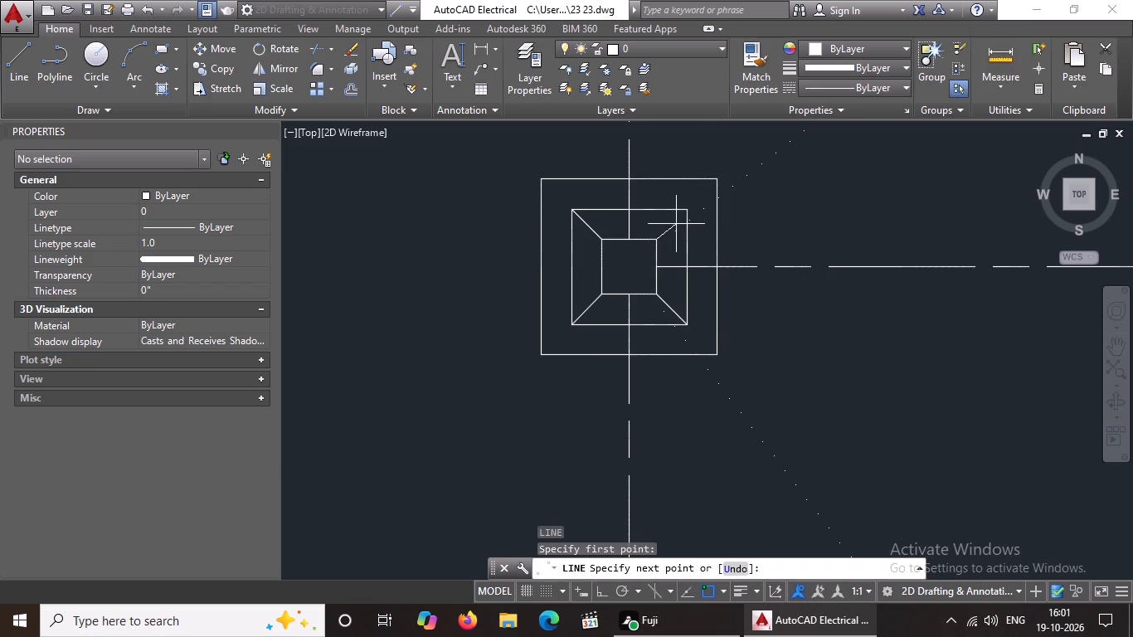
drag(689, 203, 698, 201)
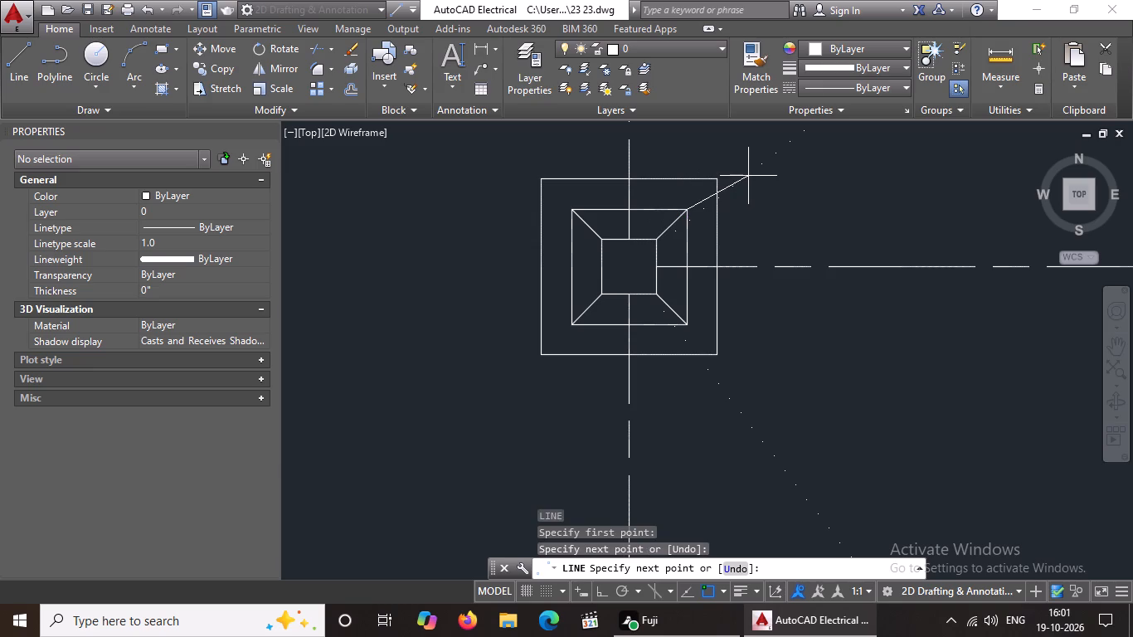
key(Escape)
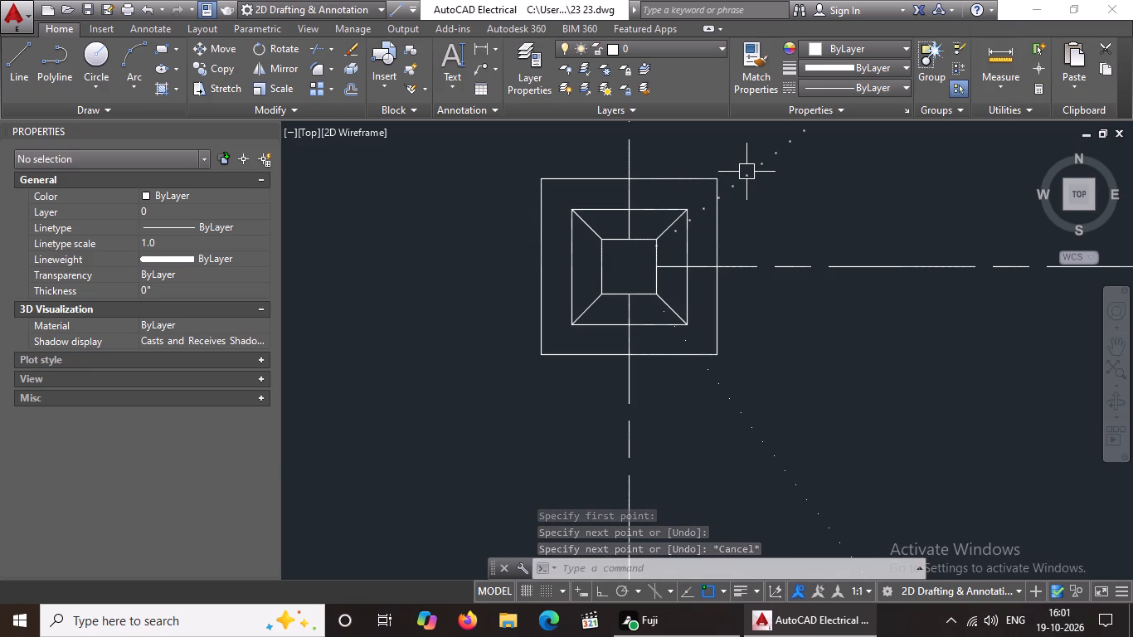
Close the Properties palette to widen the drawing area around the northwest corner column.
scroll(587, 344, down, 2)
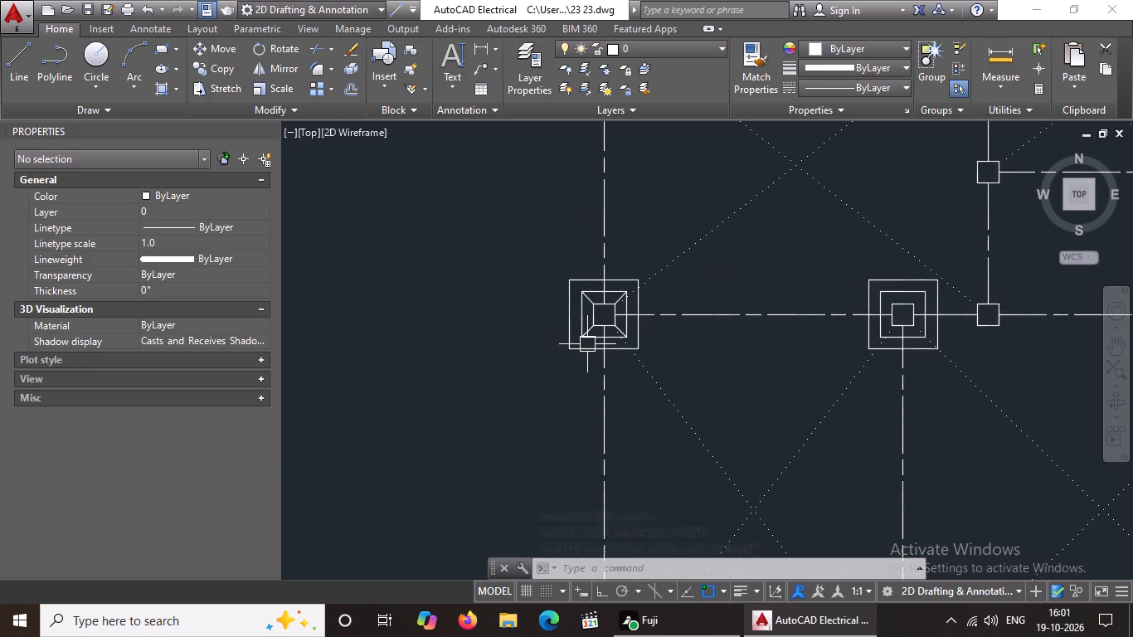
scroll(587, 344, down, 1)
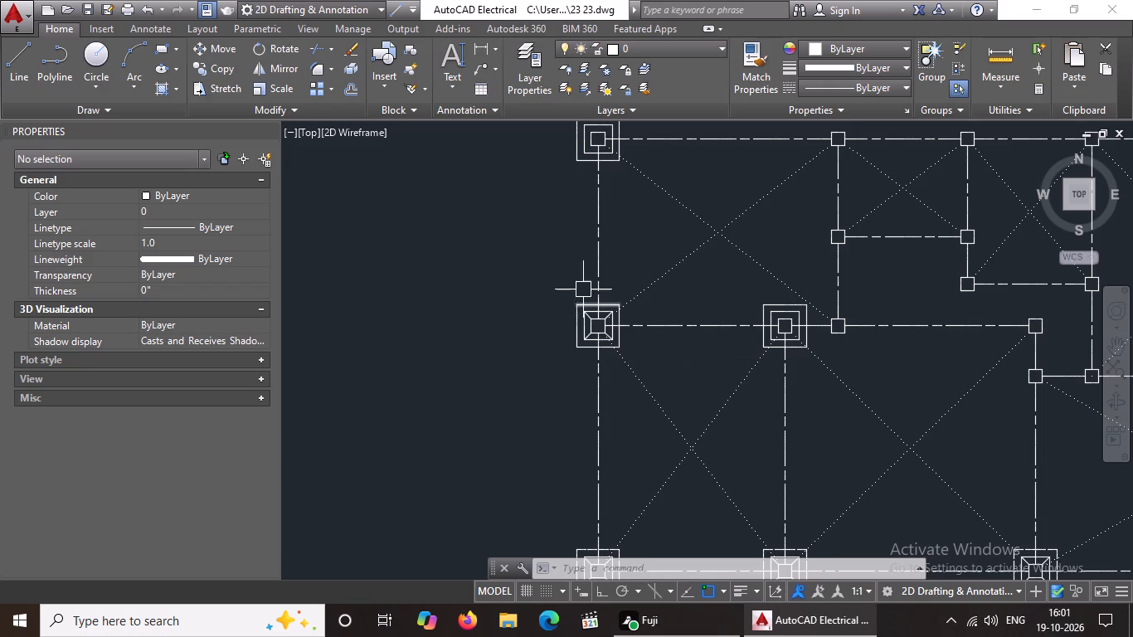
middle_drag(569, 246, 569, 387)
scroll(579, 259, up, 1)
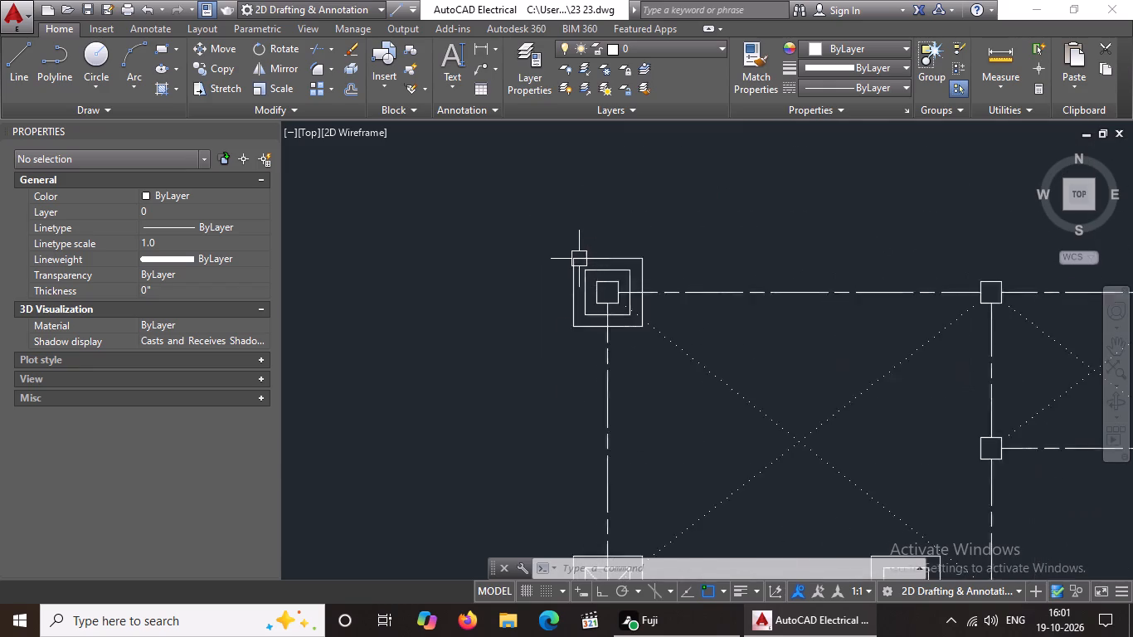
scroll(579, 259, up, 1)
key(F1)
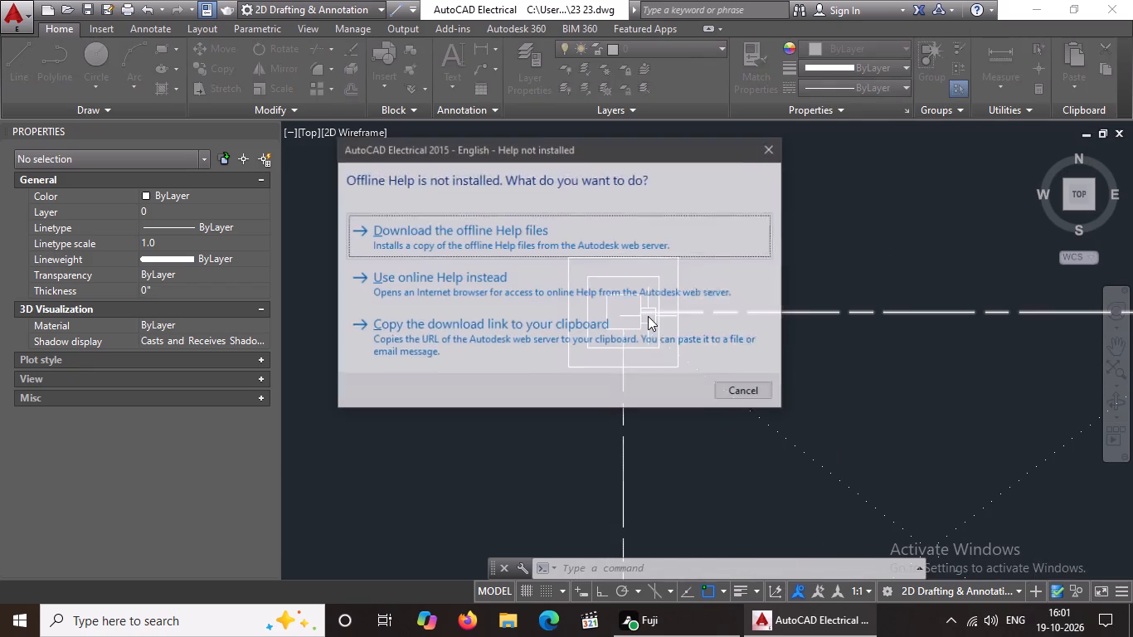
key(Escape)
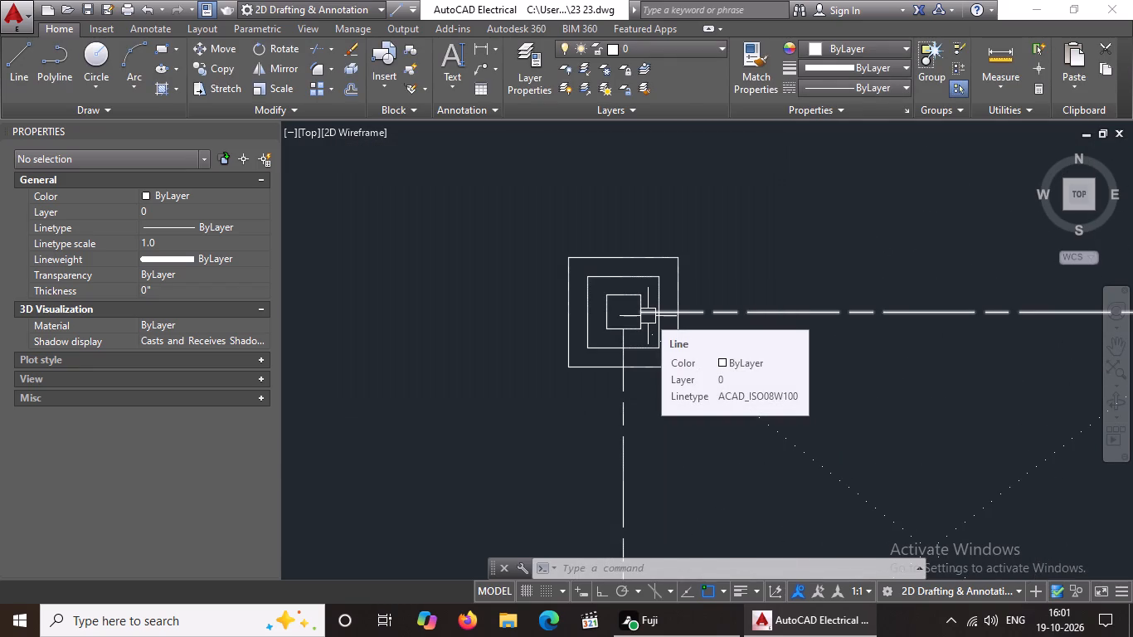
click(272, 131)
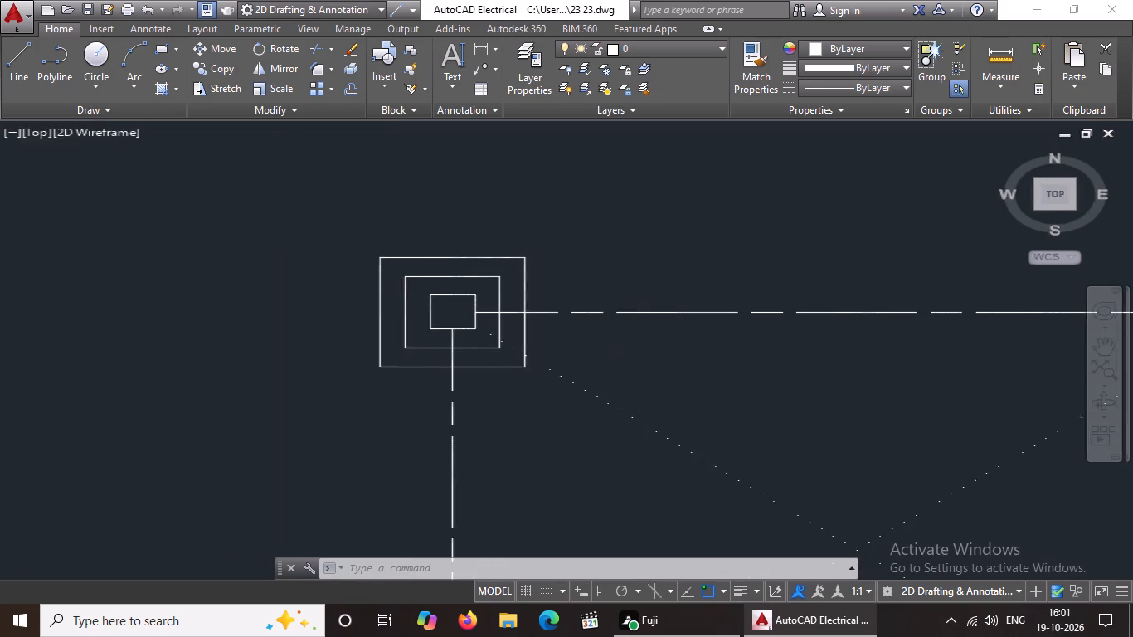
Draw diagonal lines from the inner outline's northwest and southwest corners to the matching column corners at the northwest corner column.
key(l)
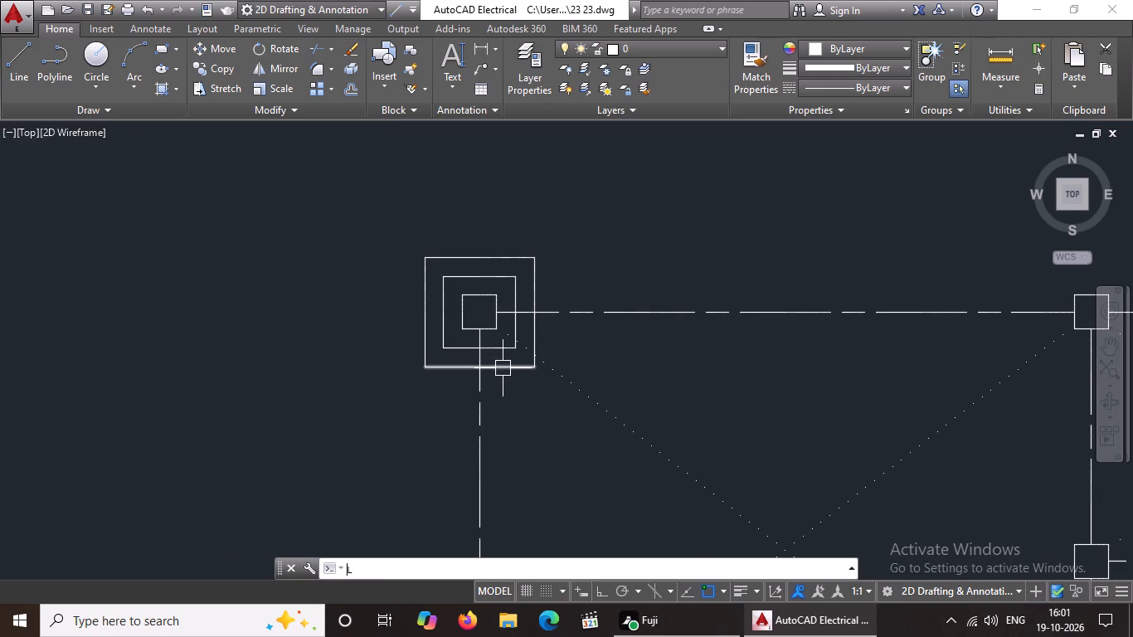
key(Return)
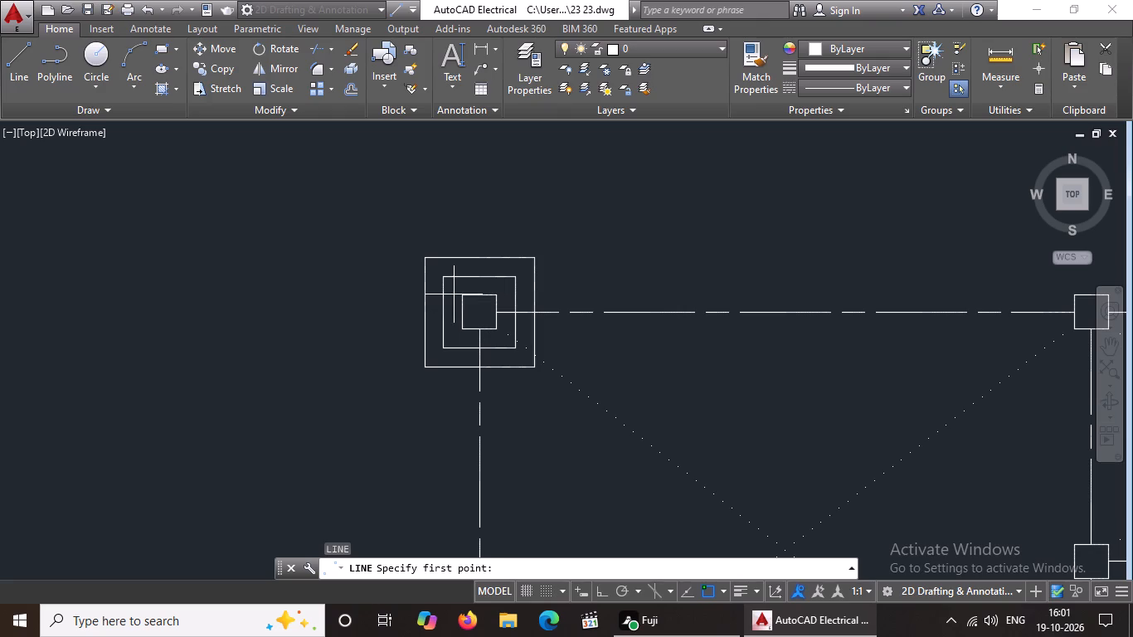
scroll(456, 303, up, 1)
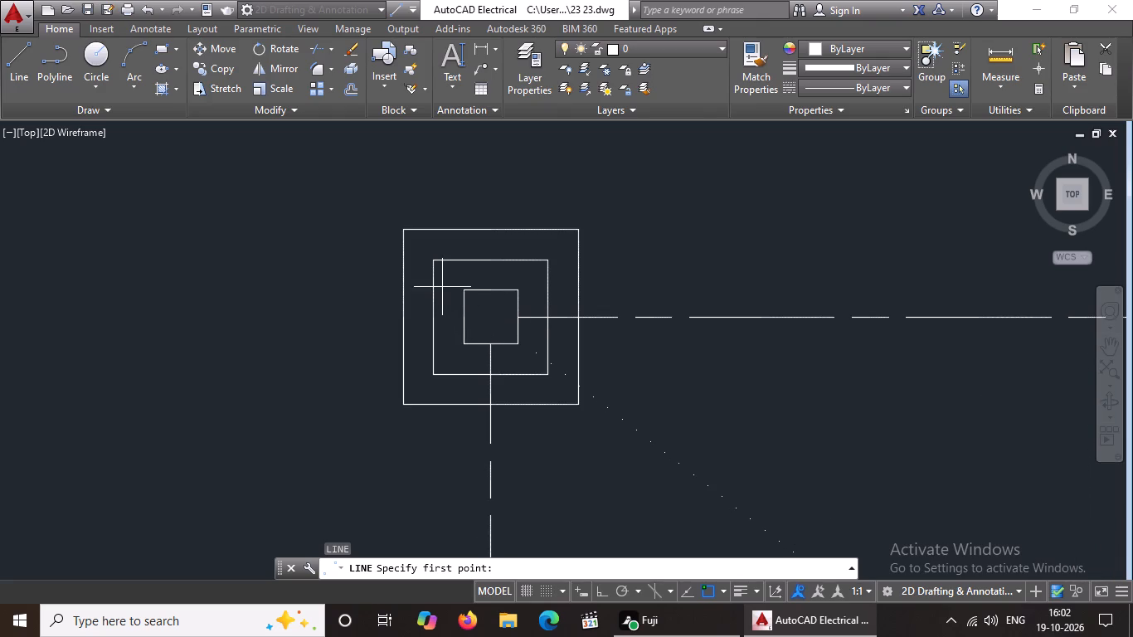
click(435, 256)
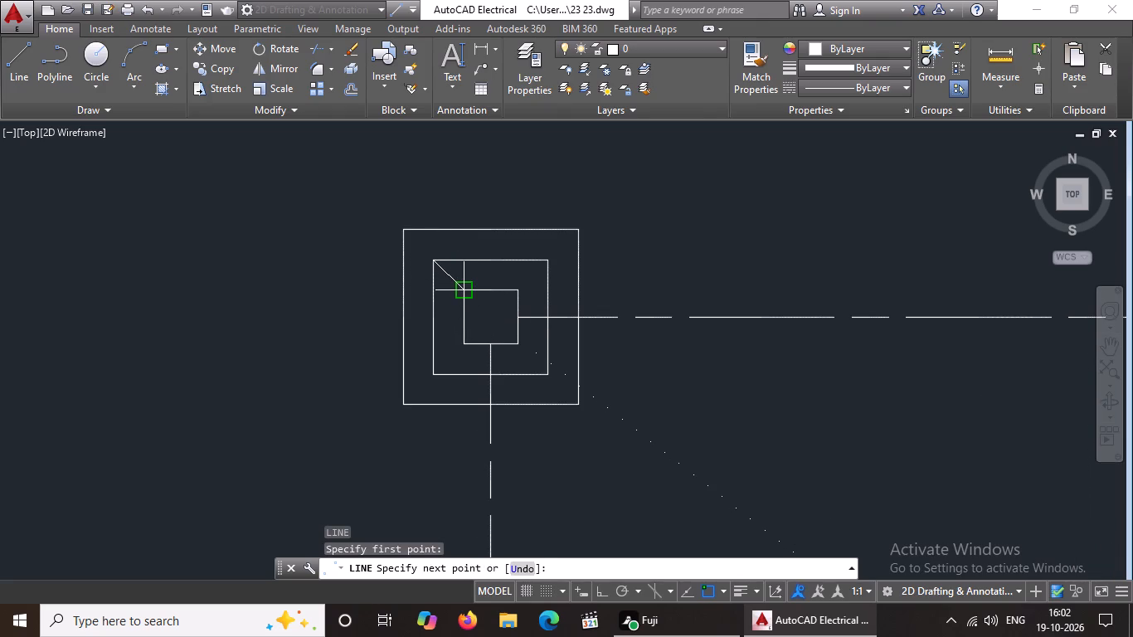
click(464, 293)
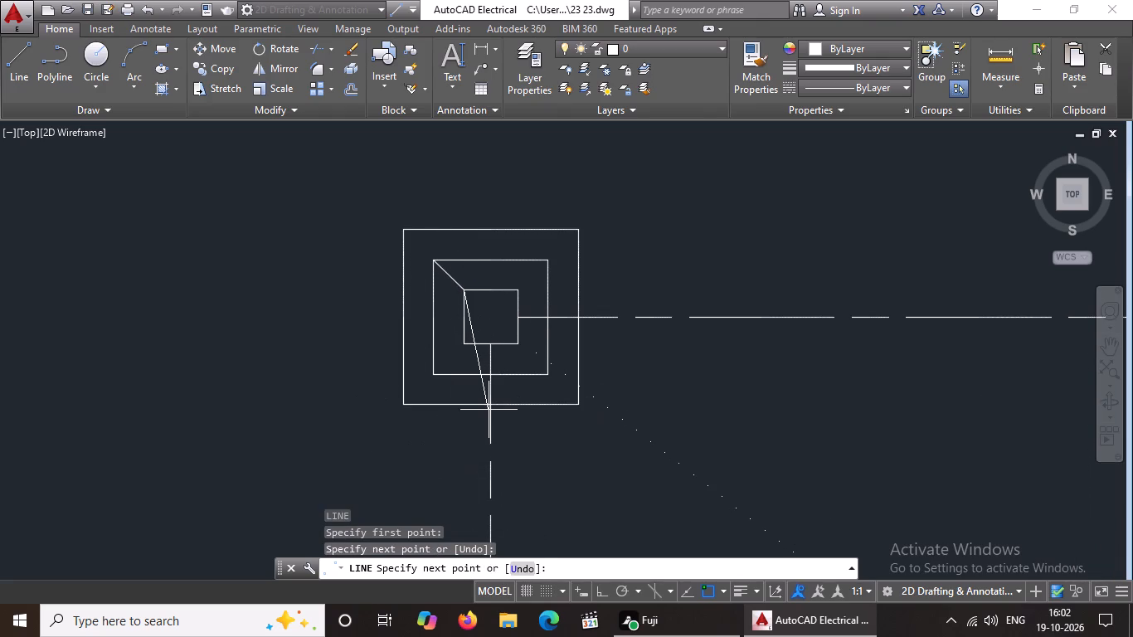
key(Escape)
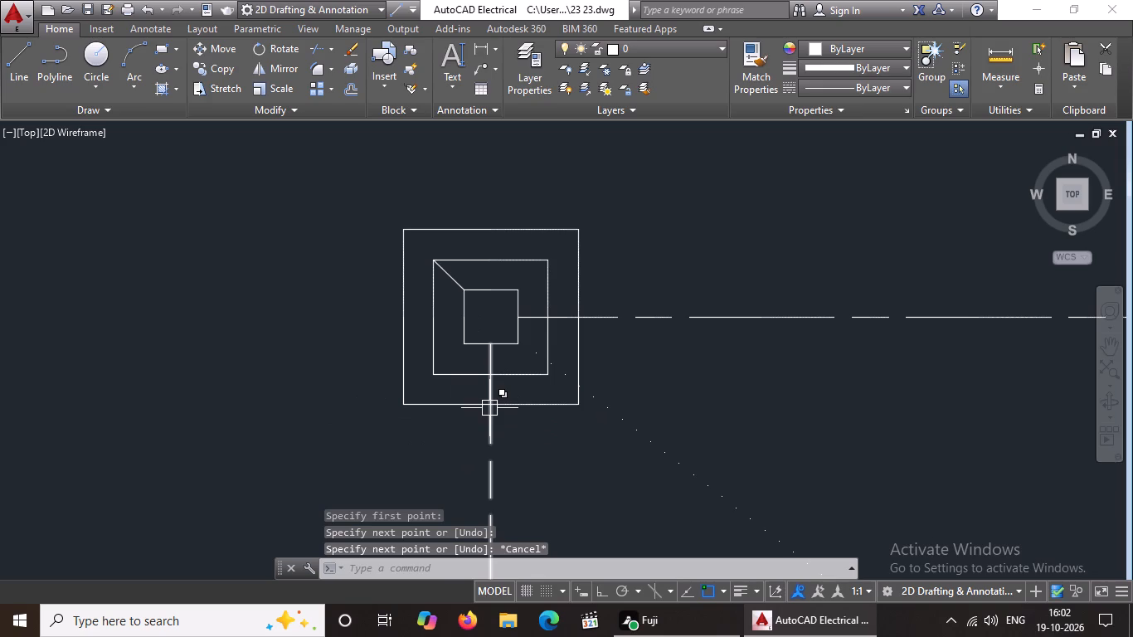
key(l)
key(Return)
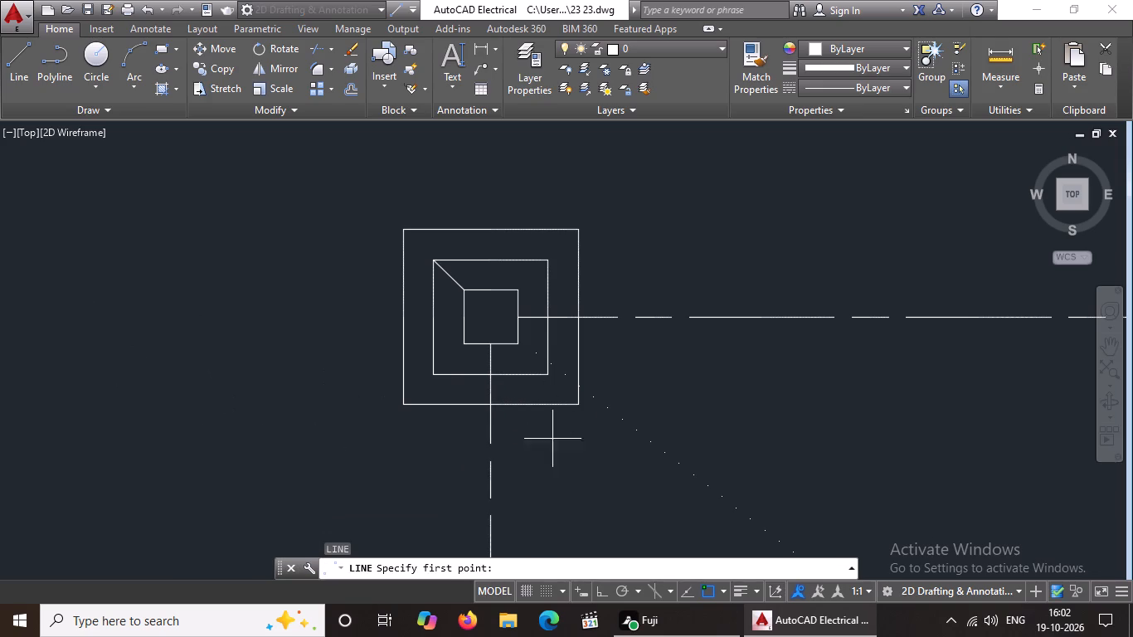
click(432, 381)
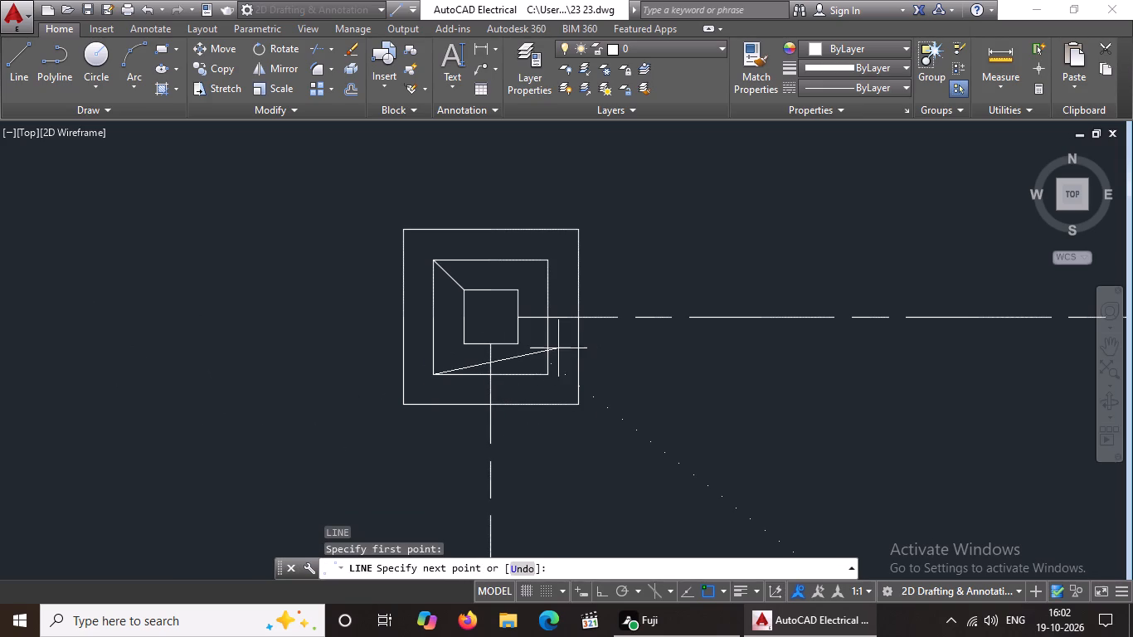
drag(465, 344, 479, 340)
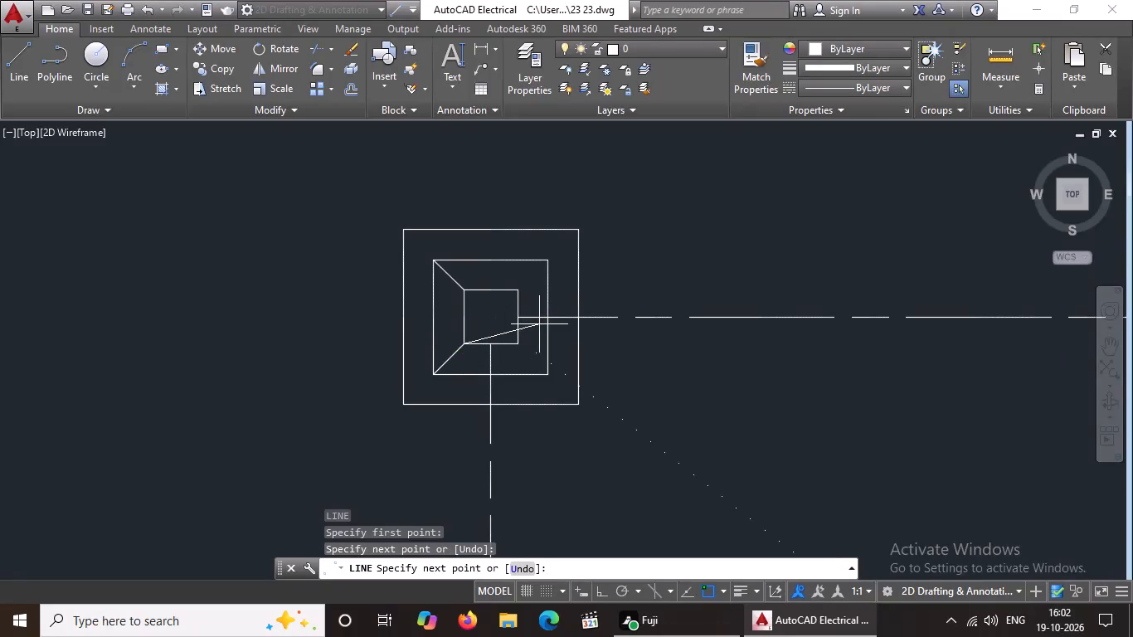
key(Escape)
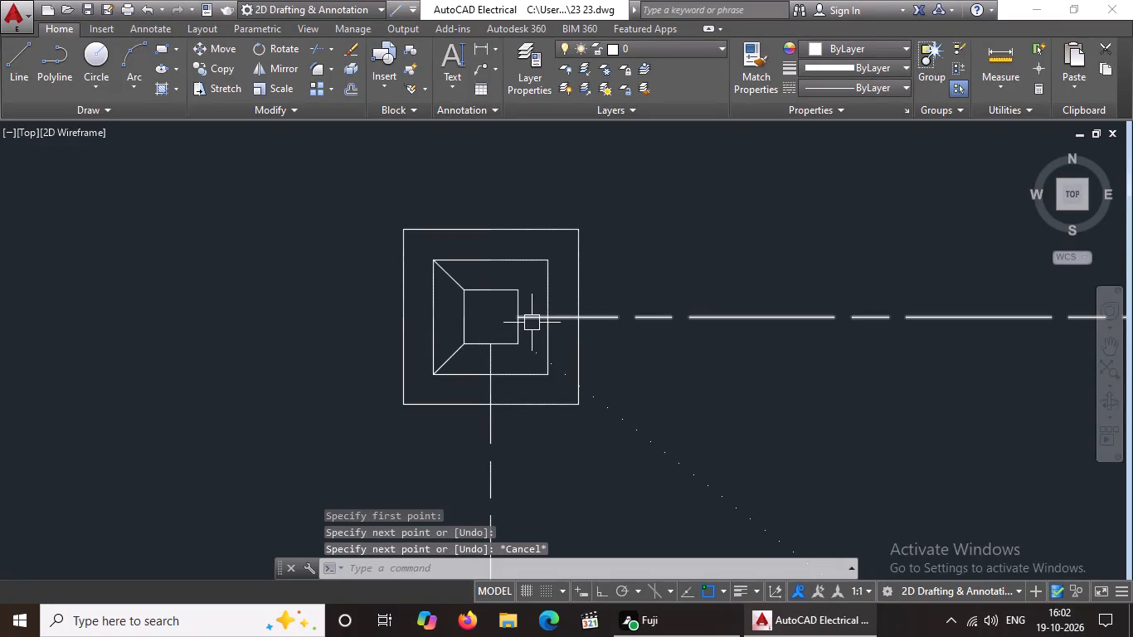
Draw diagonal lines from the northwest corner column's northeast and southeast corners to the matching corners of its inner outline.
key(l)
key(Return)
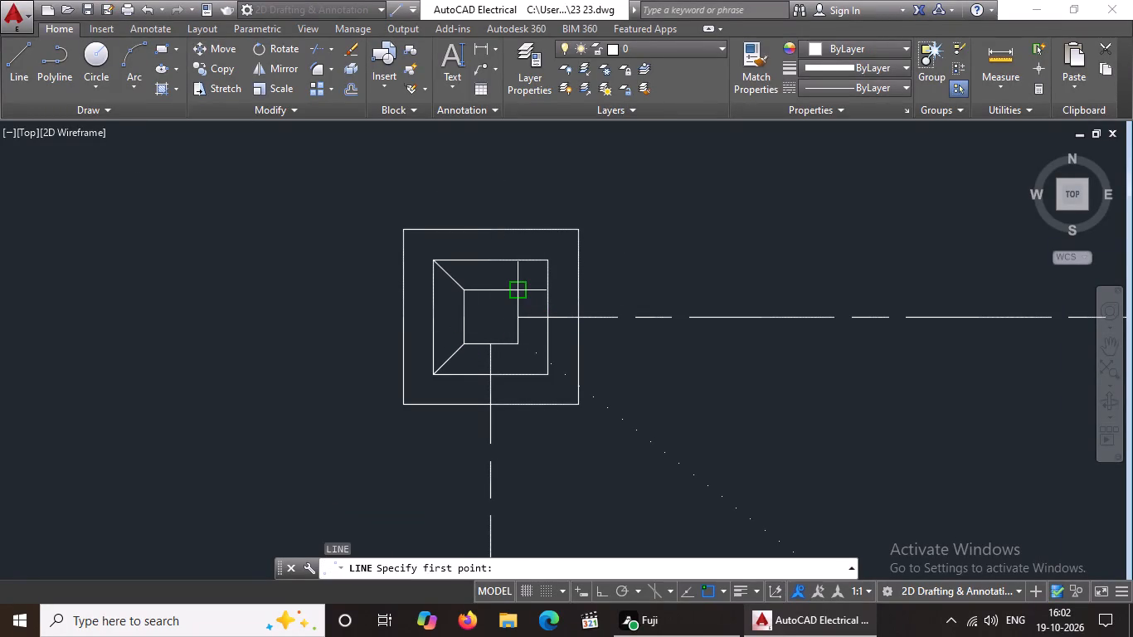
click(518, 294)
drag(550, 265, 562, 257)
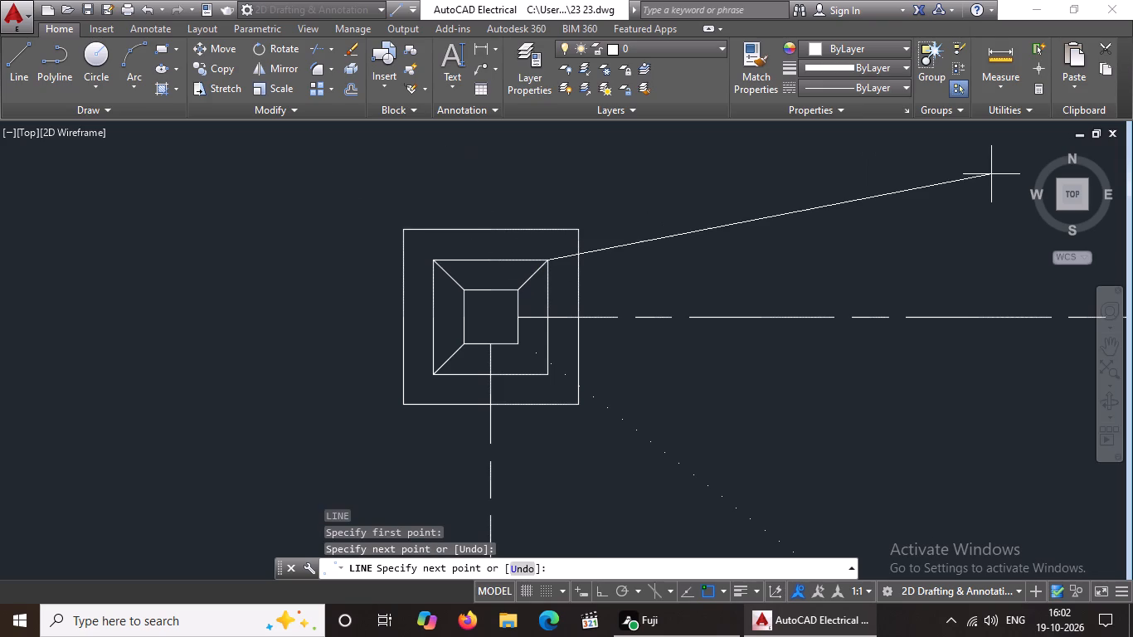
key(Escape)
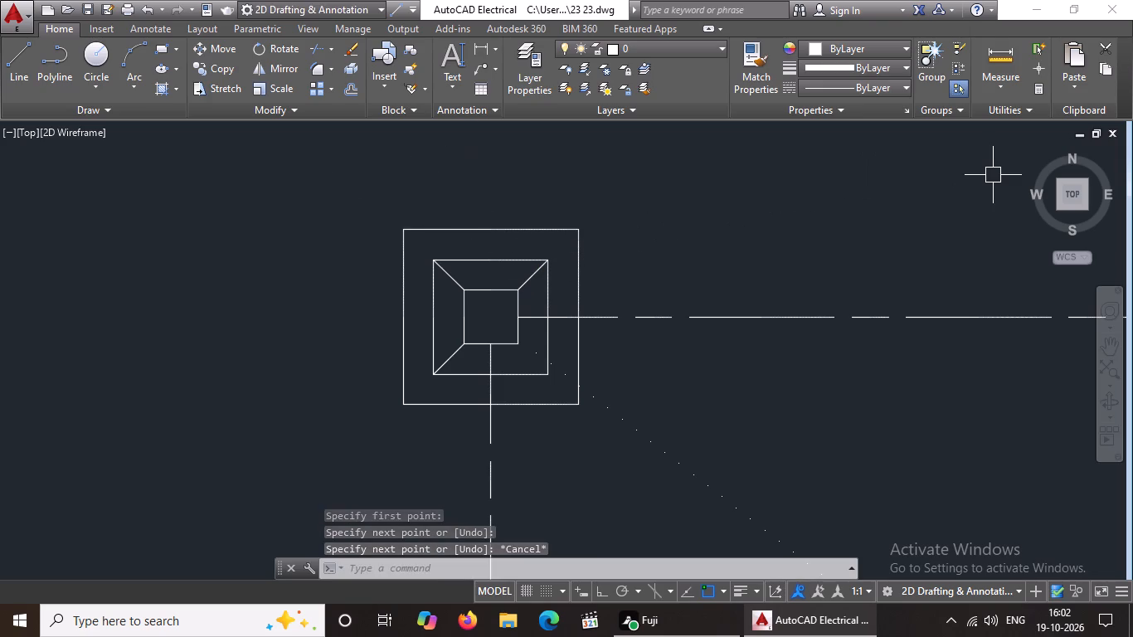
key(l)
key(Return)
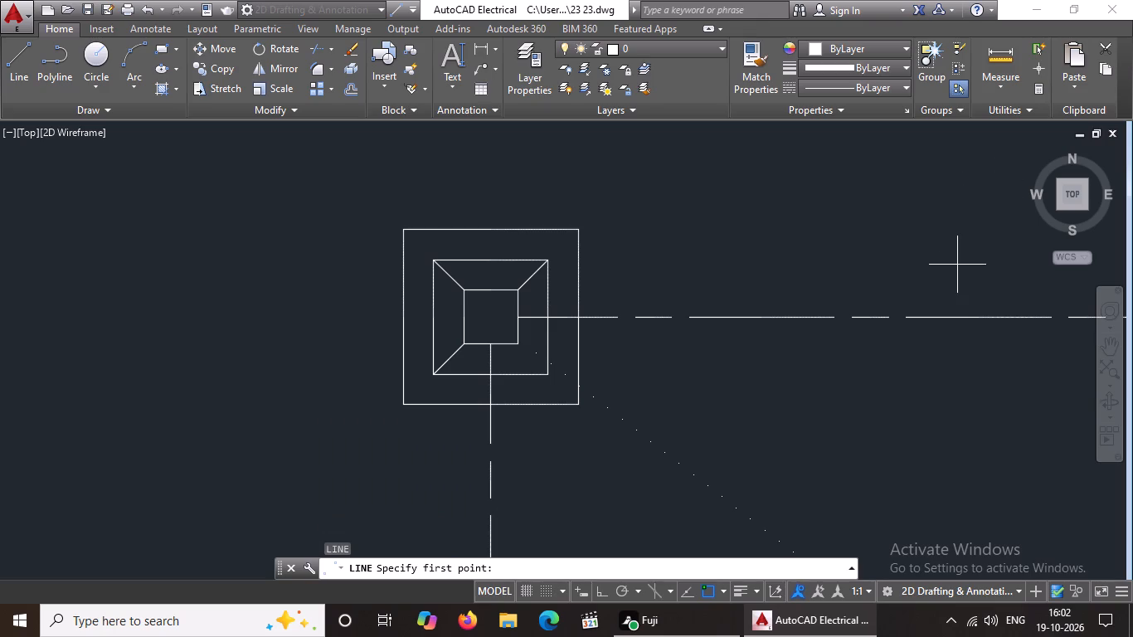
click(523, 343)
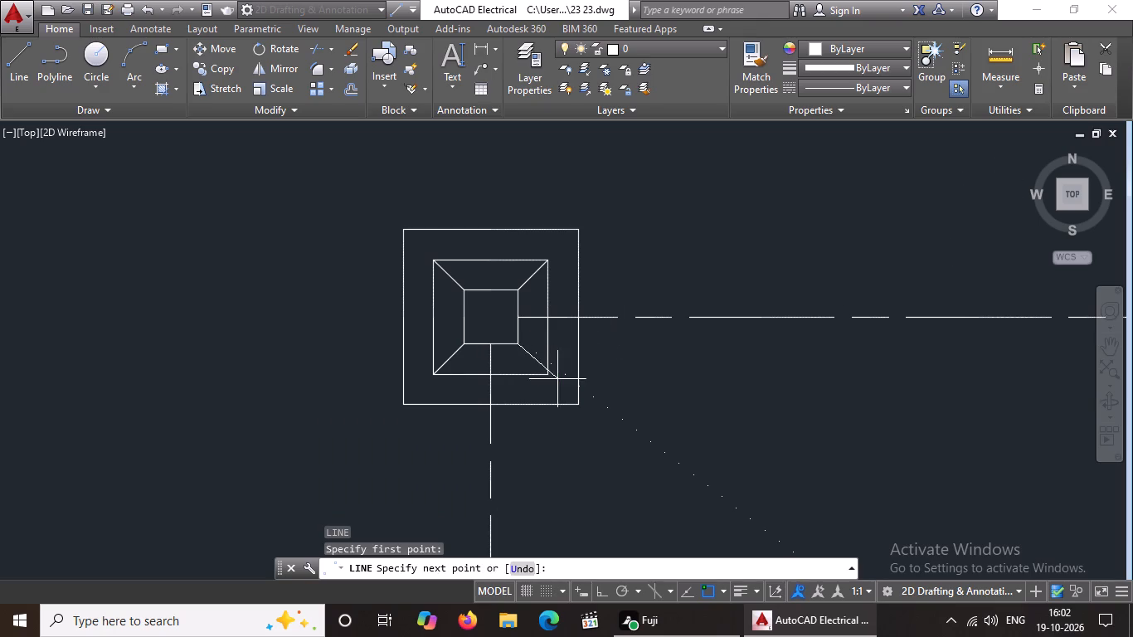
click(547, 371)
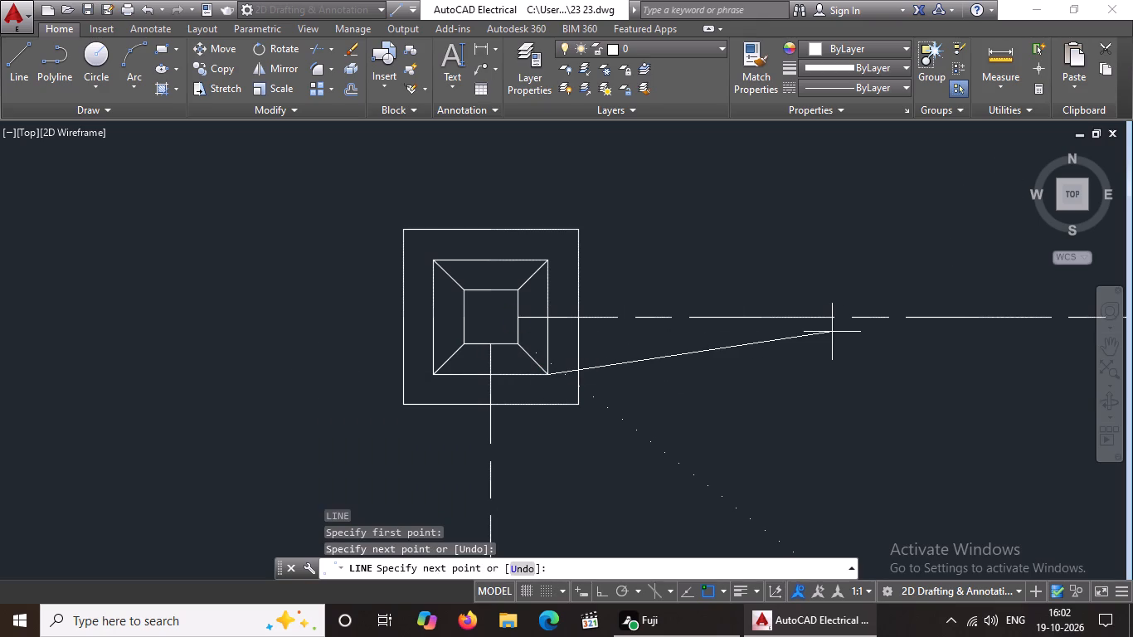
key(Escape)
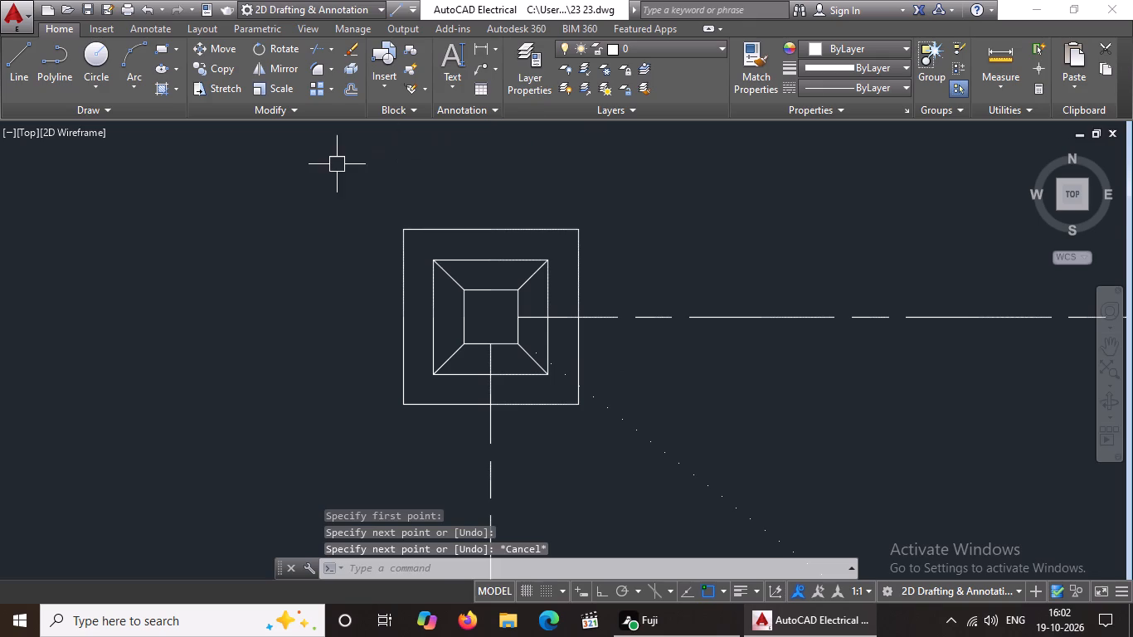
scroll(336, 164, down, 2)
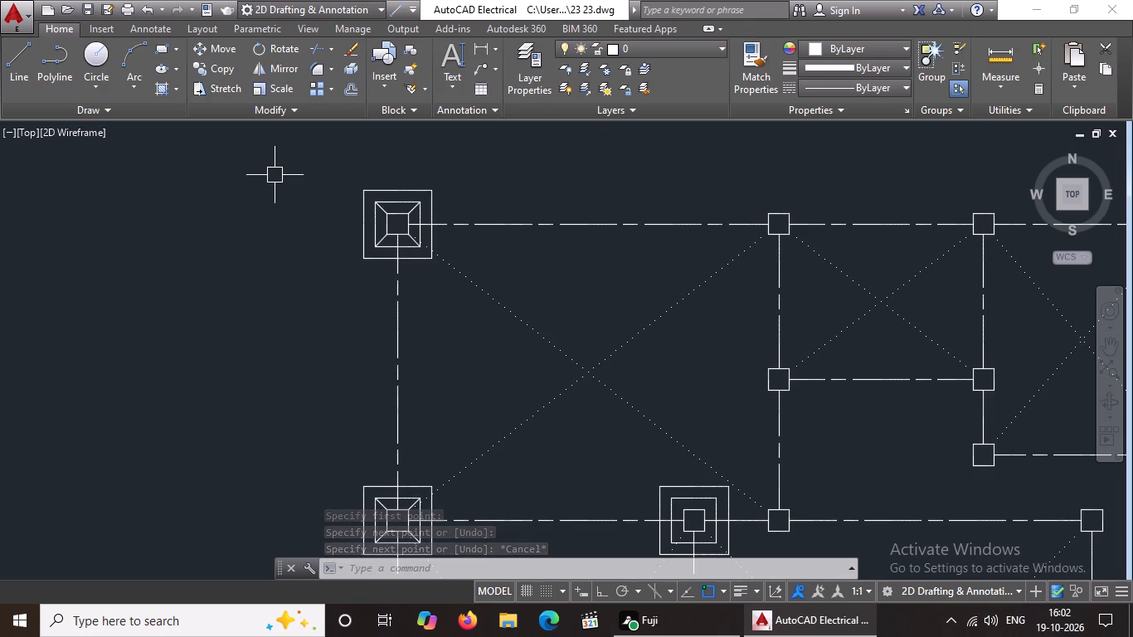
Give the north side of the northwest corner column's outer square the ACAD_ISO02W100 linetype at a linetype scale of 0.5.
key(Escape)
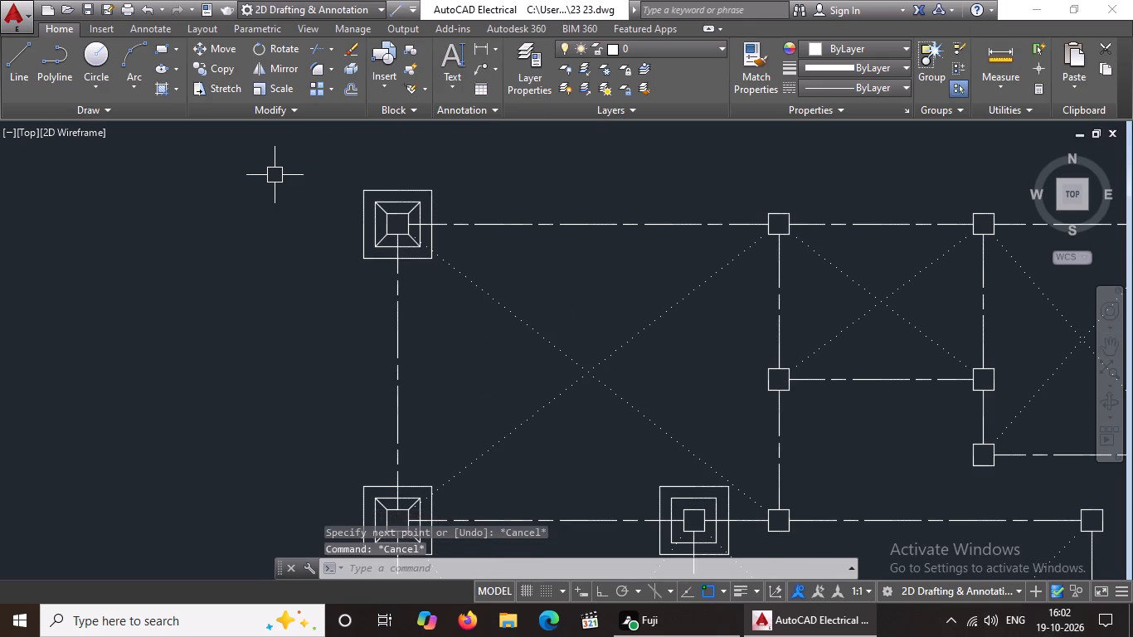
scroll(216, 242, down, 2)
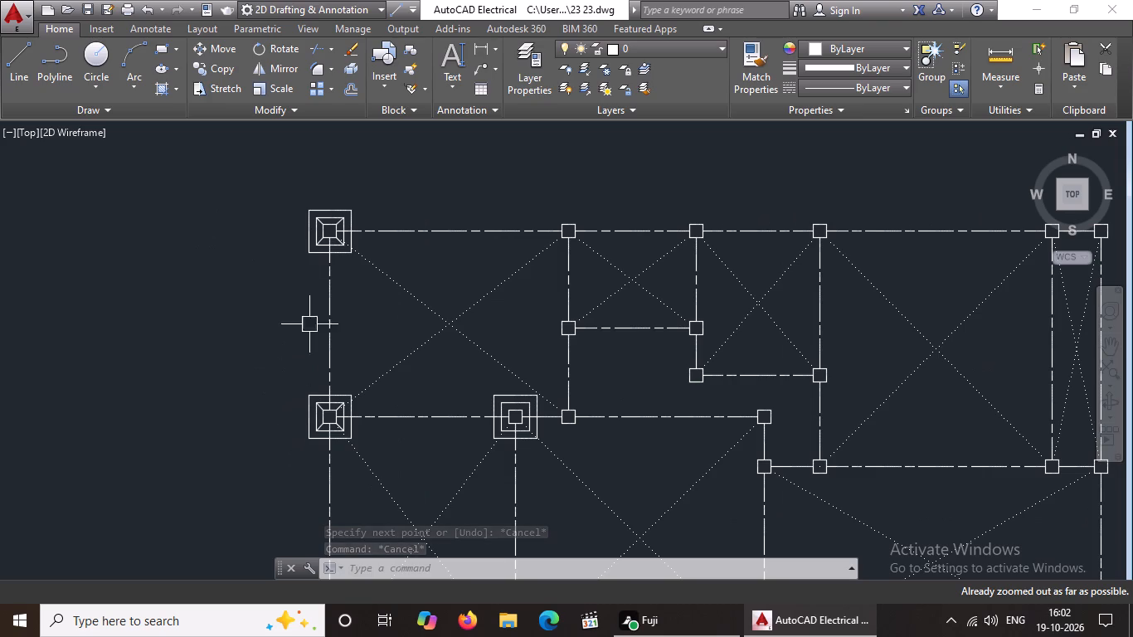
scroll(313, 230, up, 2)
click(348, 175)
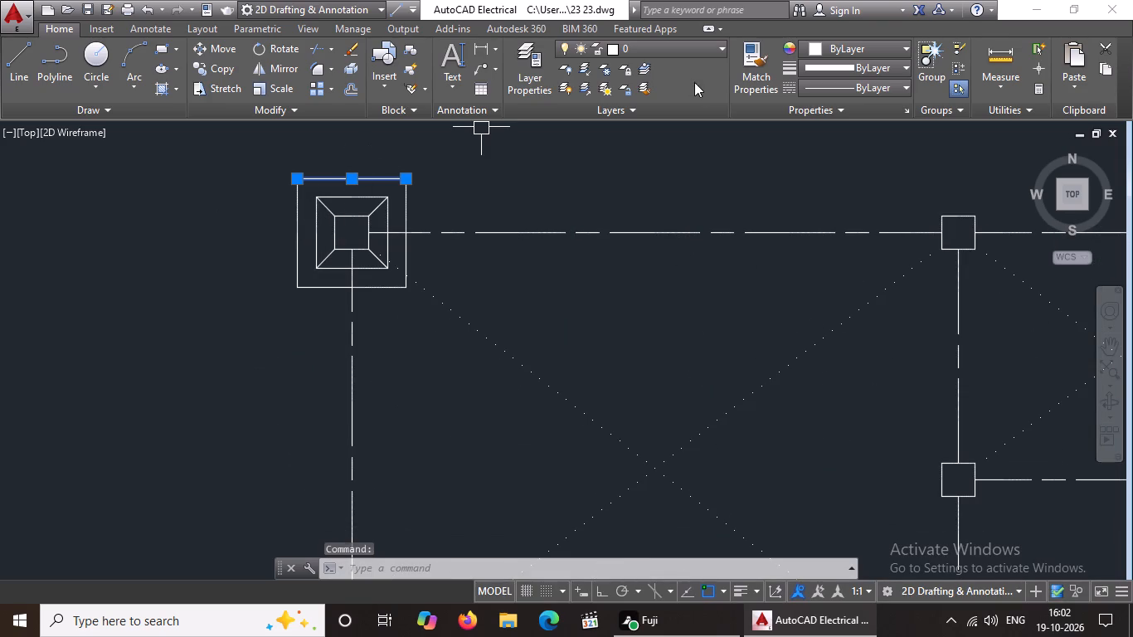
click(814, 82)
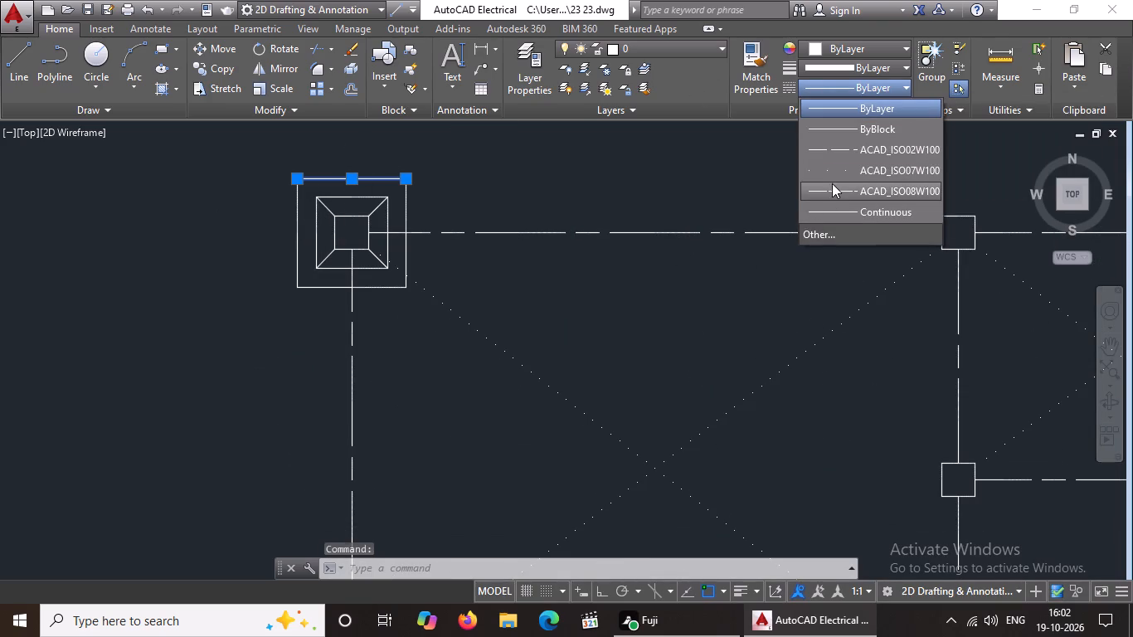
click(827, 153)
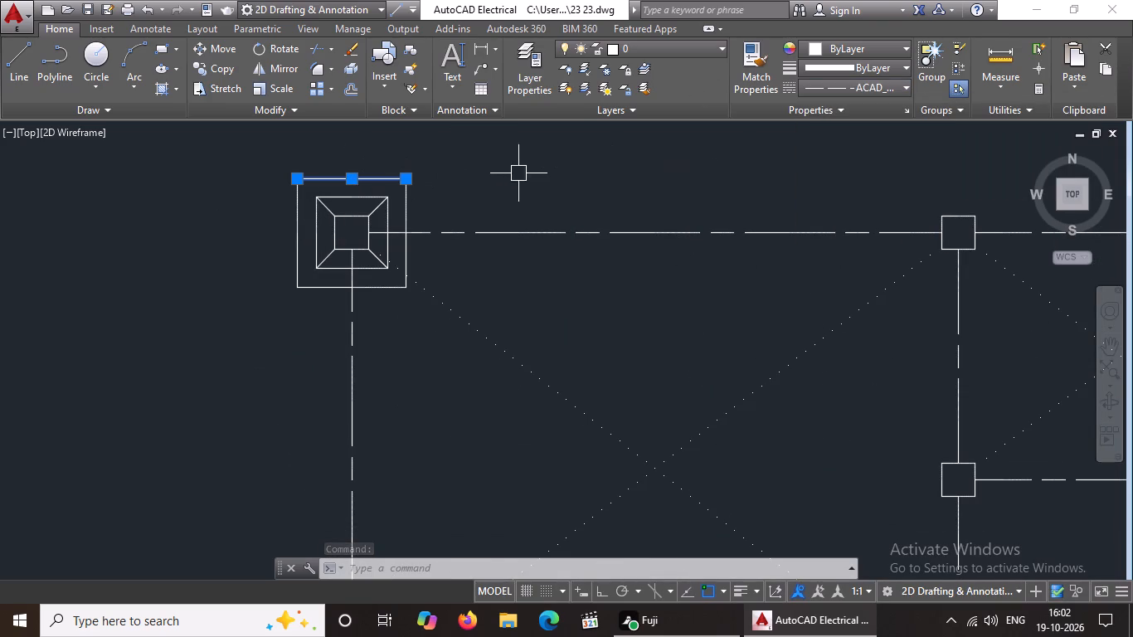
right_click(489, 187)
click(557, 563)
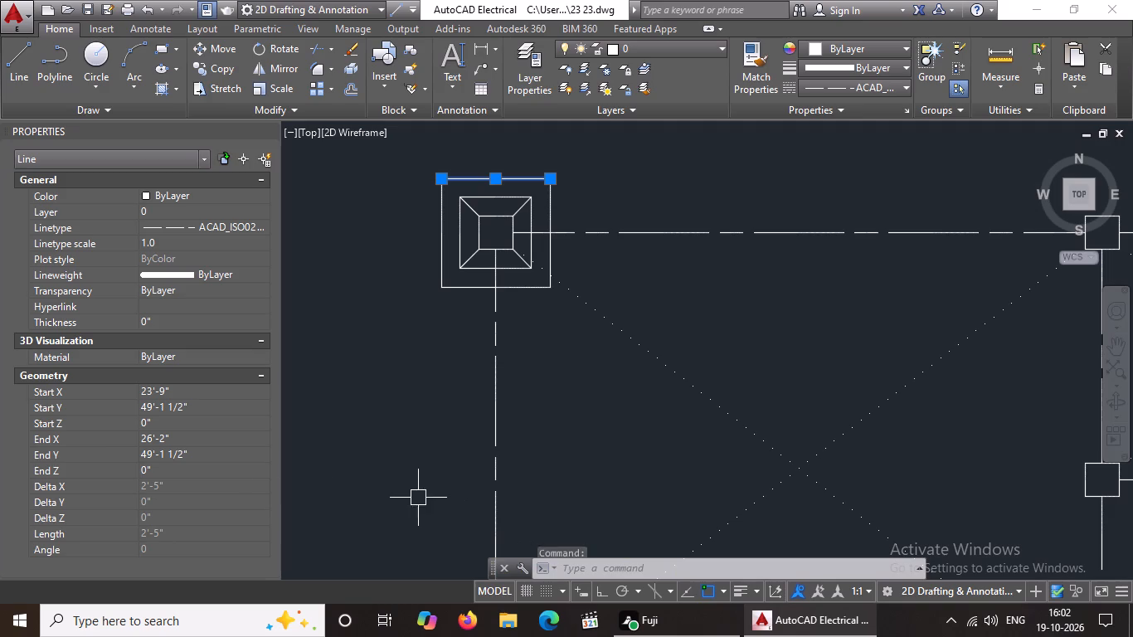
click(173, 243)
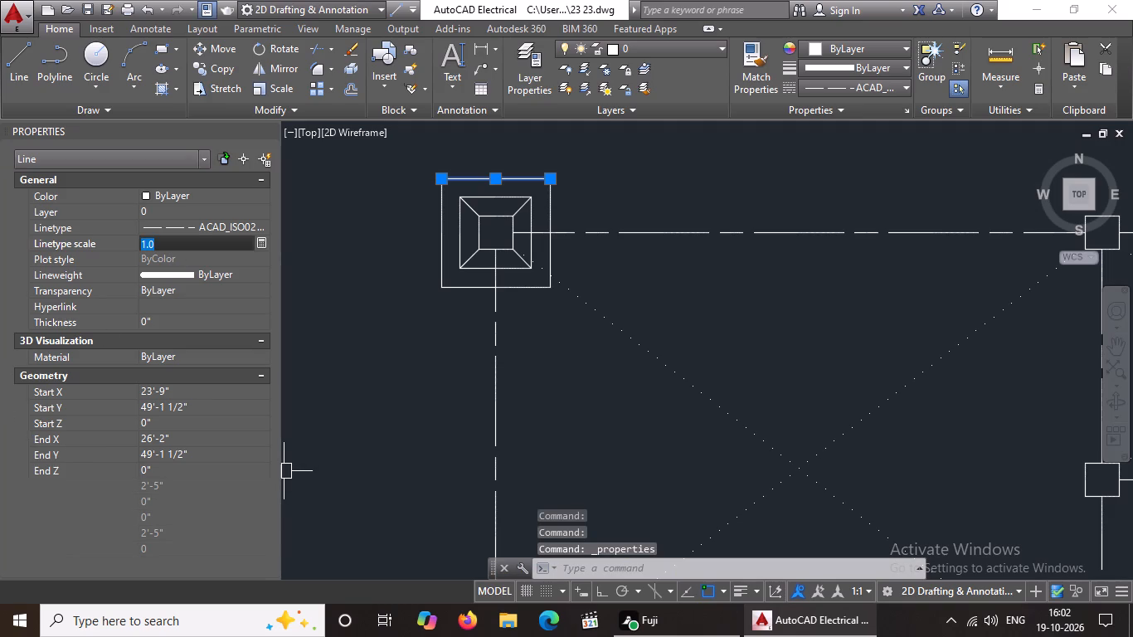
key(BackSpace)
key(BackSpace)
key(BackSpace)
text(0.5)
key(Return)
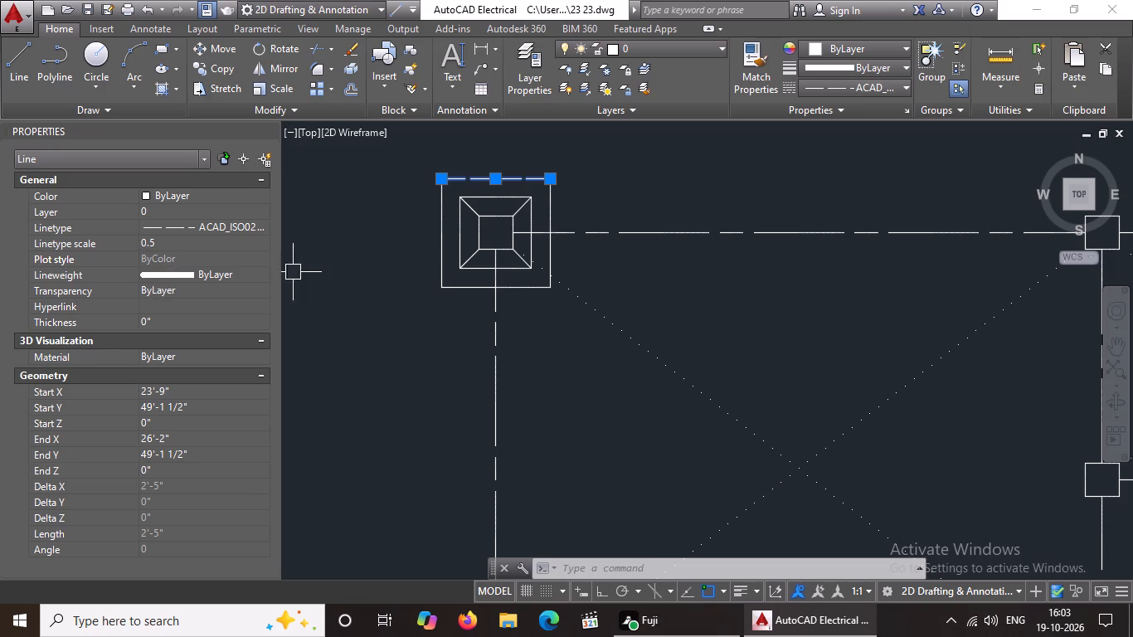
Give the west side of the northwest corner column's outer square the ACAD_ISO02W100 linetype with linetype scale 0.5.
click(445, 243)
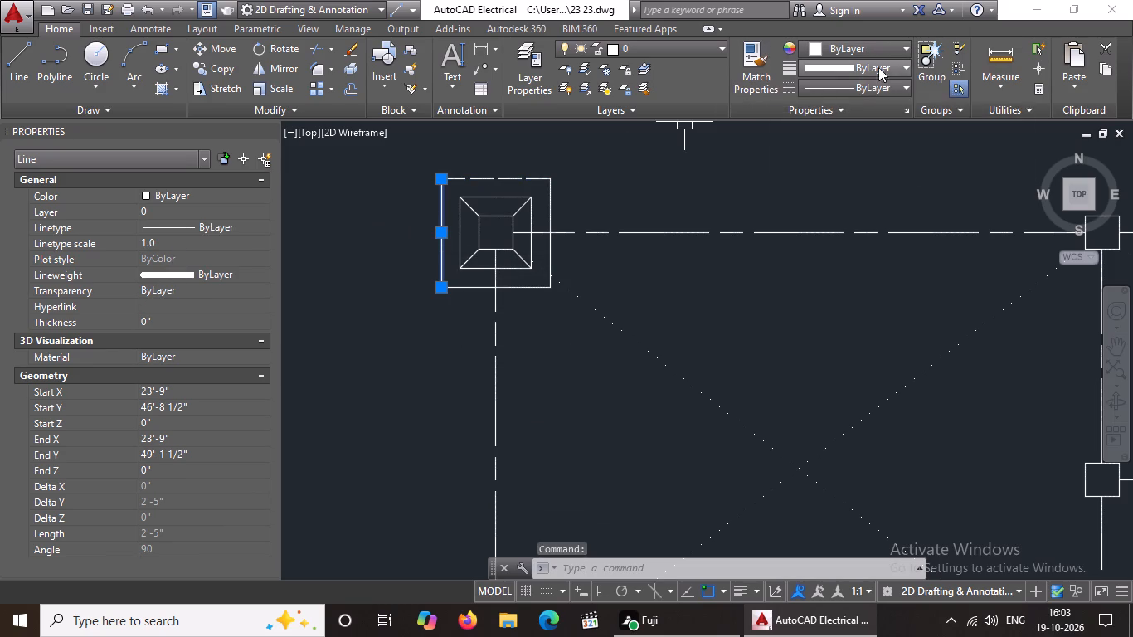
click(873, 80)
click(849, 148)
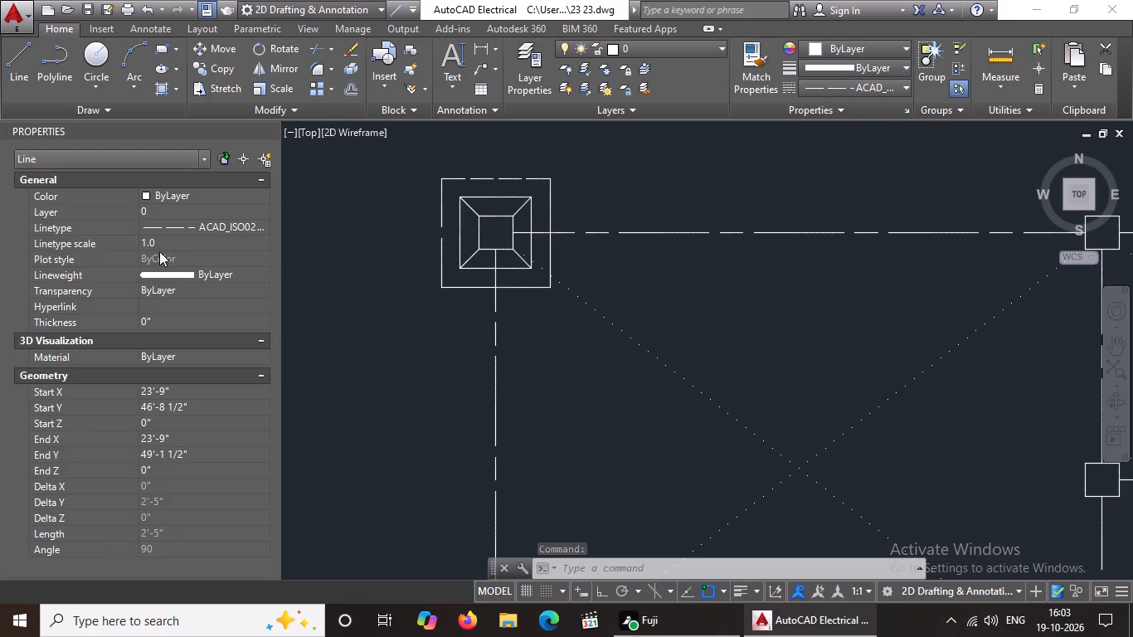
click(171, 240)
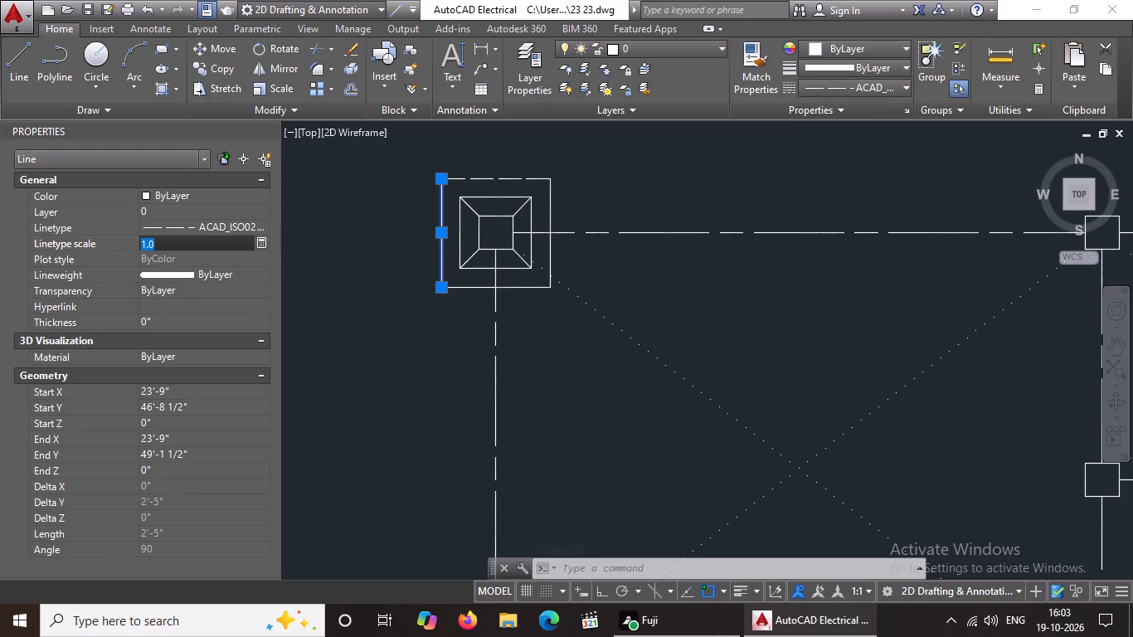
key(BackSpace)
key(BackSpace)
key(BackSpace)
text(0.5)
key(Return)
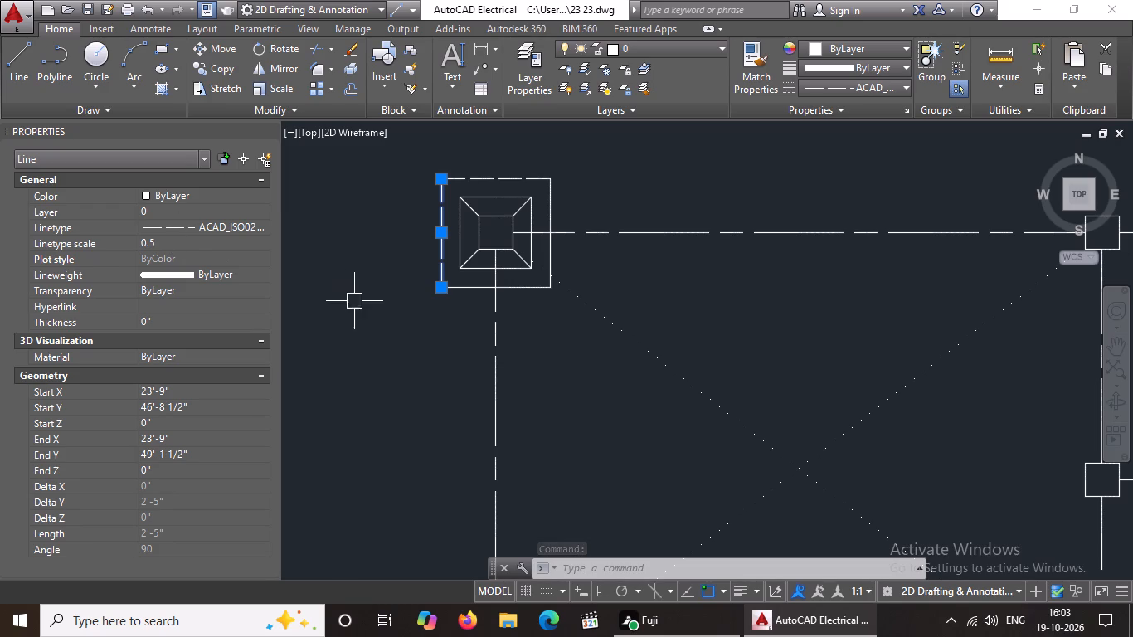
Apply the ACAD_ISO02W100 linetype at scale 0.5 to the south side of the northwest corner column's outer square.
click(465, 289)
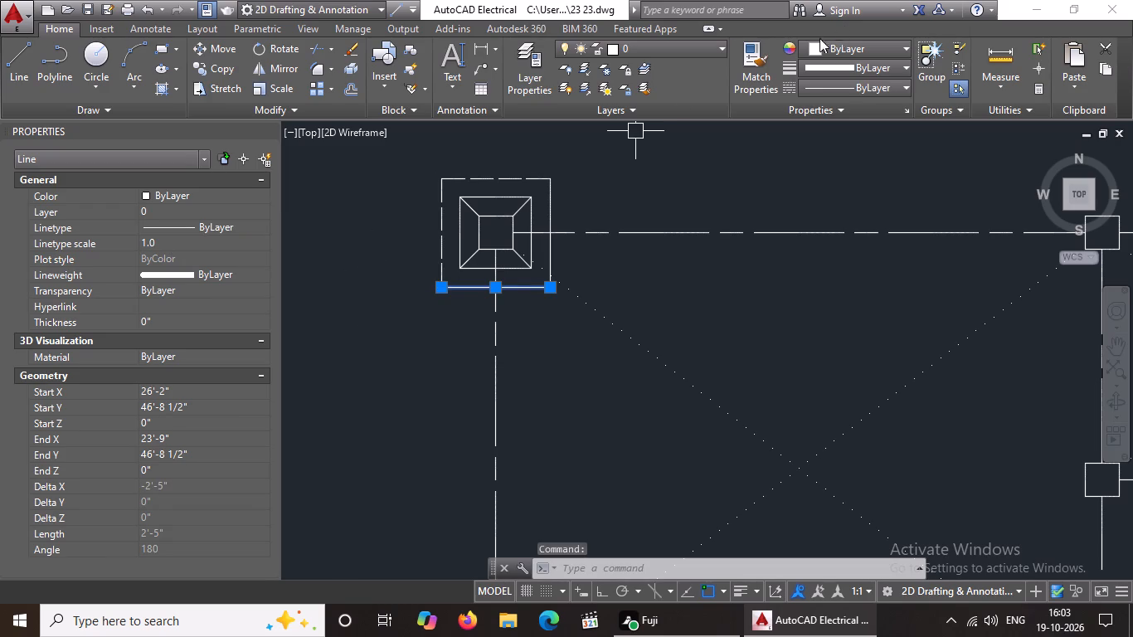
click(853, 82)
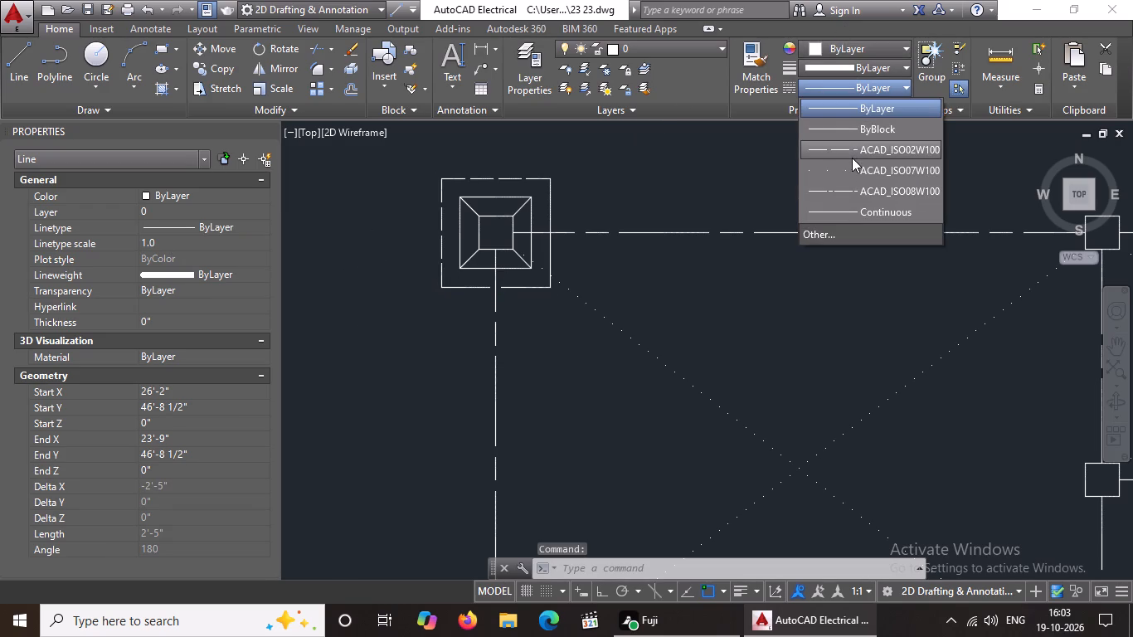
click(852, 153)
click(158, 240)
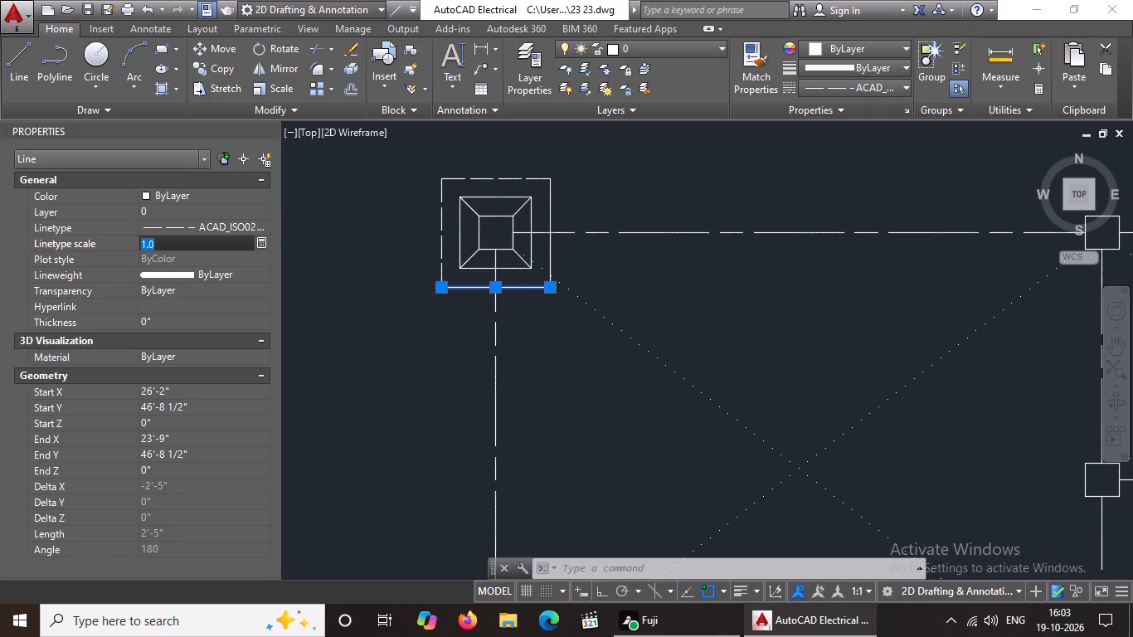
key(BackSpace)
key(BackSpace)
key(BackSpace)
text(0.5)
key(Return)
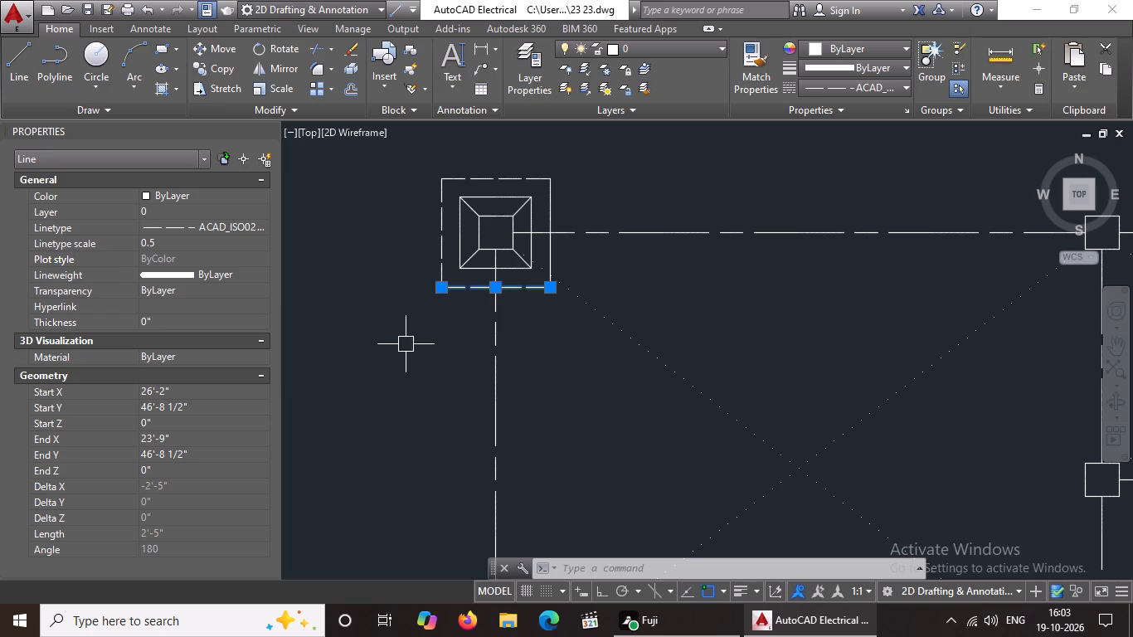
Apply the ACAD_ISO02W100 linetype at scale 0.5 to the outer square's east side at the northwest corner column, and clear the selection.
click(554, 201)
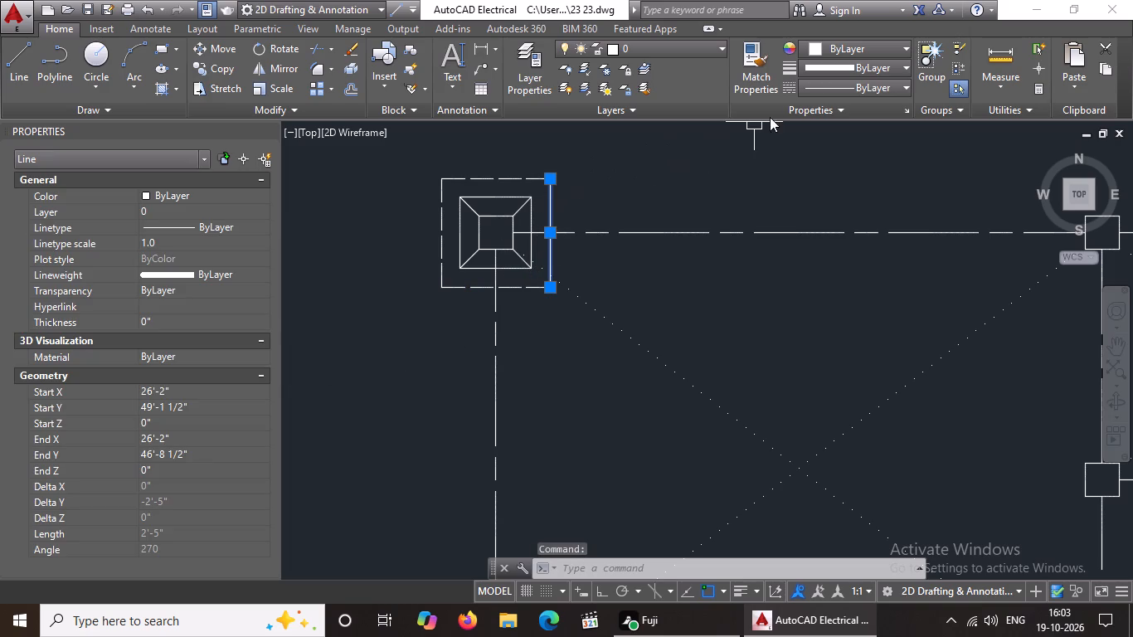
click(863, 83)
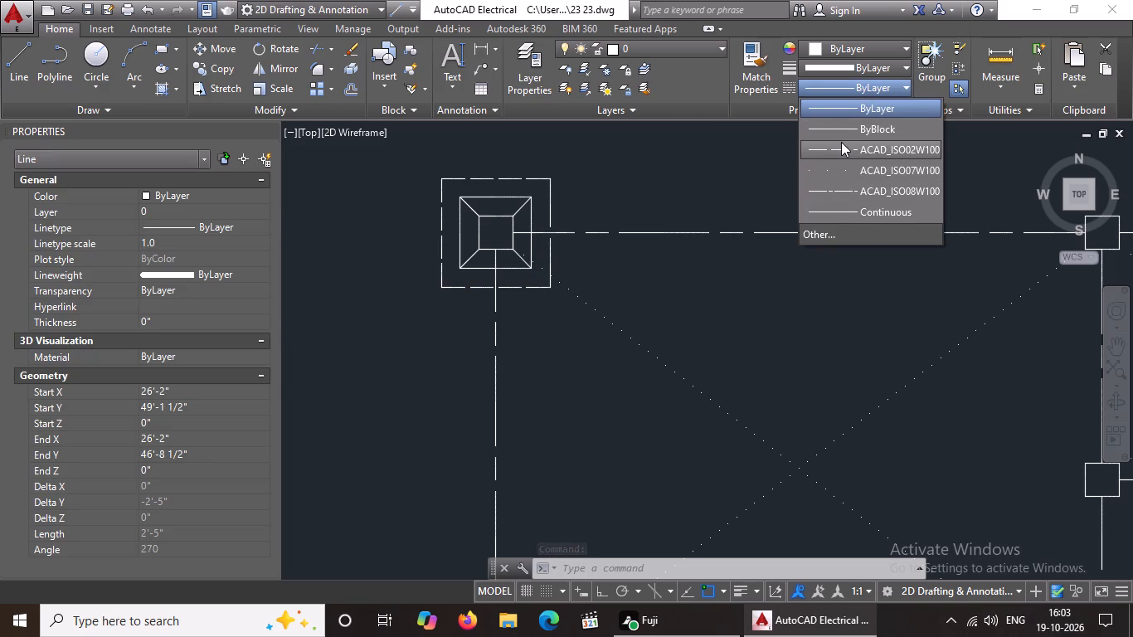
click(841, 144)
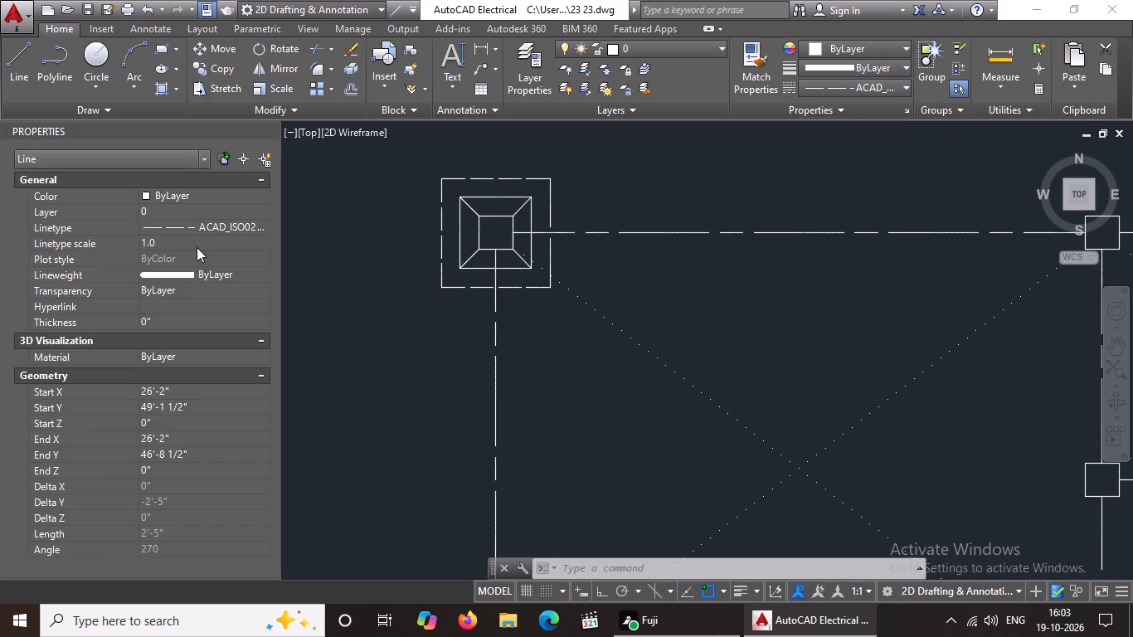
click(197, 246)
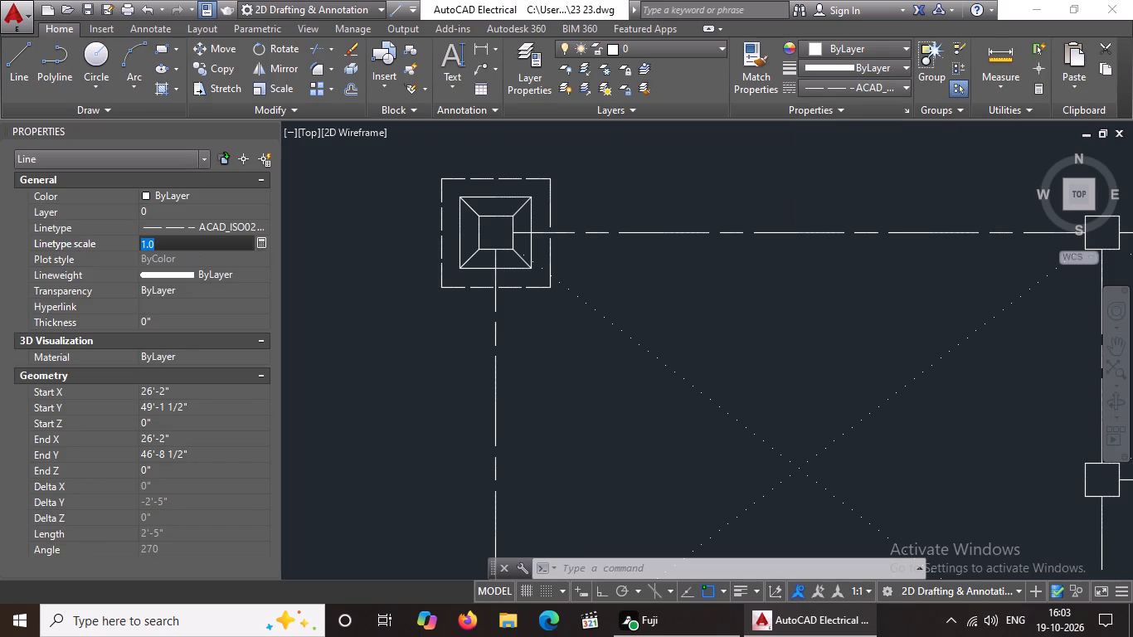
key(BackSpace)
key(BackSpace)
key(BackSpace)
key(BackSpace)
key(BackSpace)
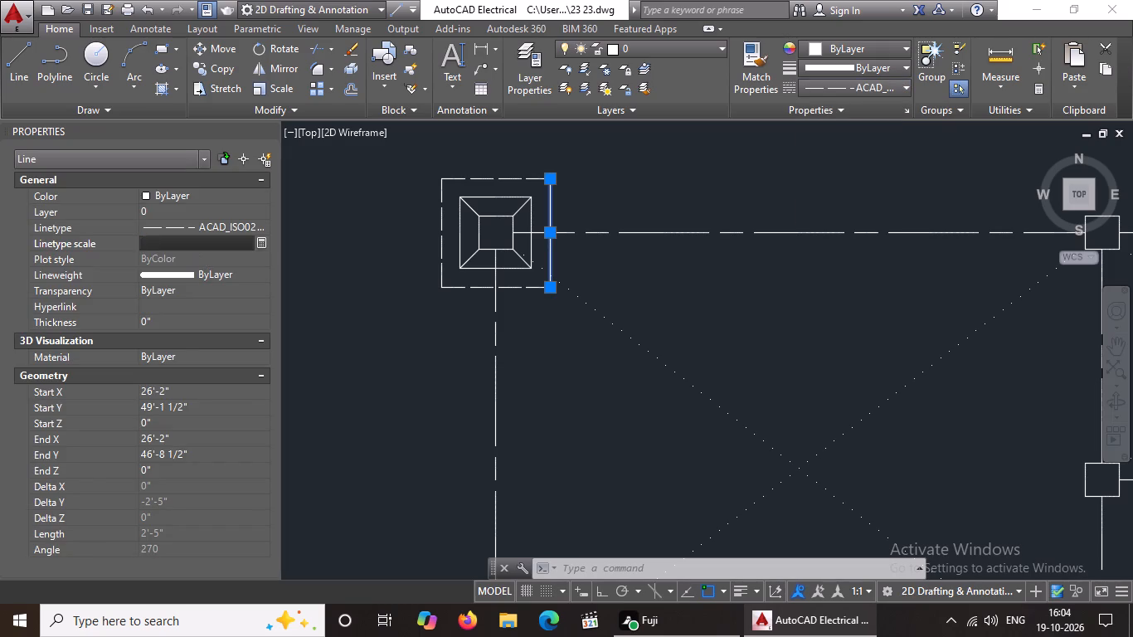
key(BackSpace)
text(0.5)
key(Return)
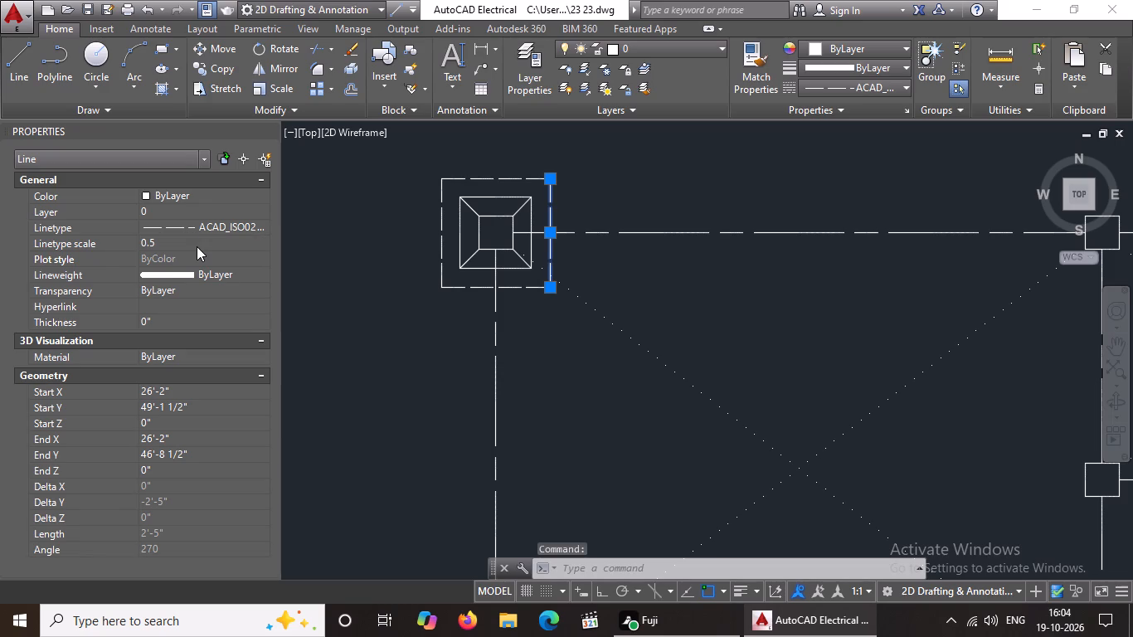
key(Escape)
click(692, 303)
click(692, 303)
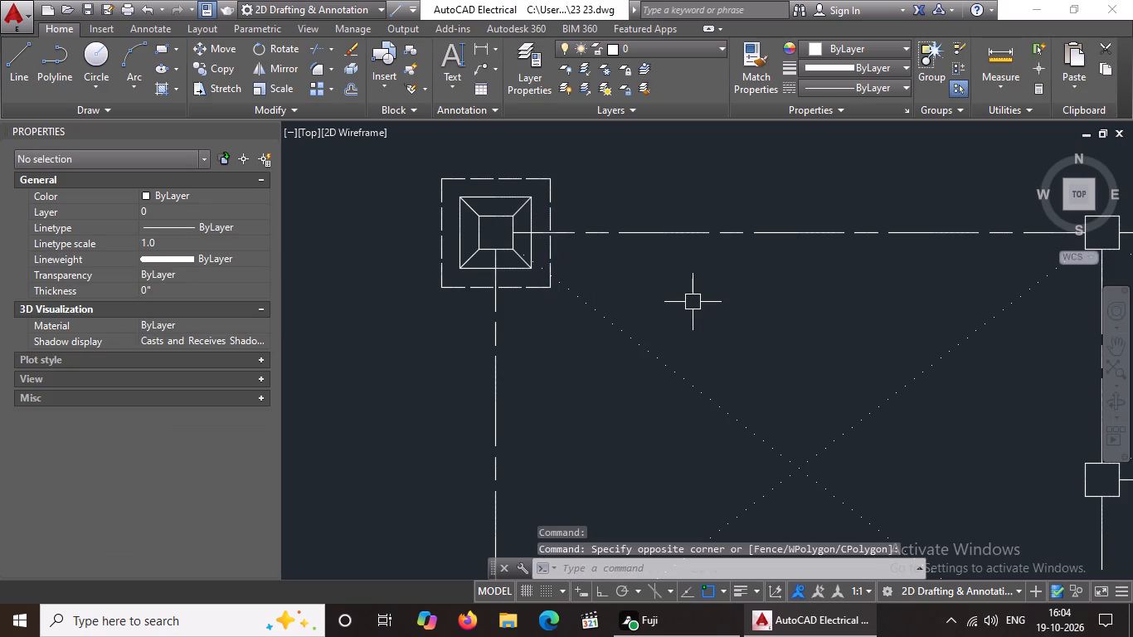
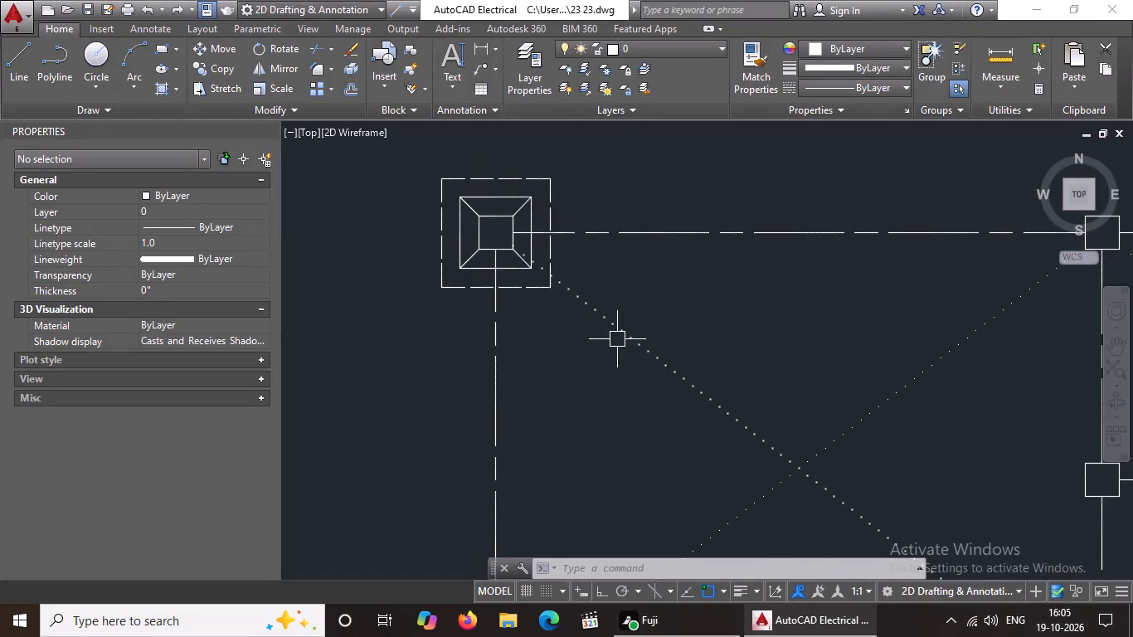
Give the top edge of the middle-left footing's outer square the ACAD_ISO02W100 linetype with a linetype scale of 0.5.
scroll(613, 335, down, 2)
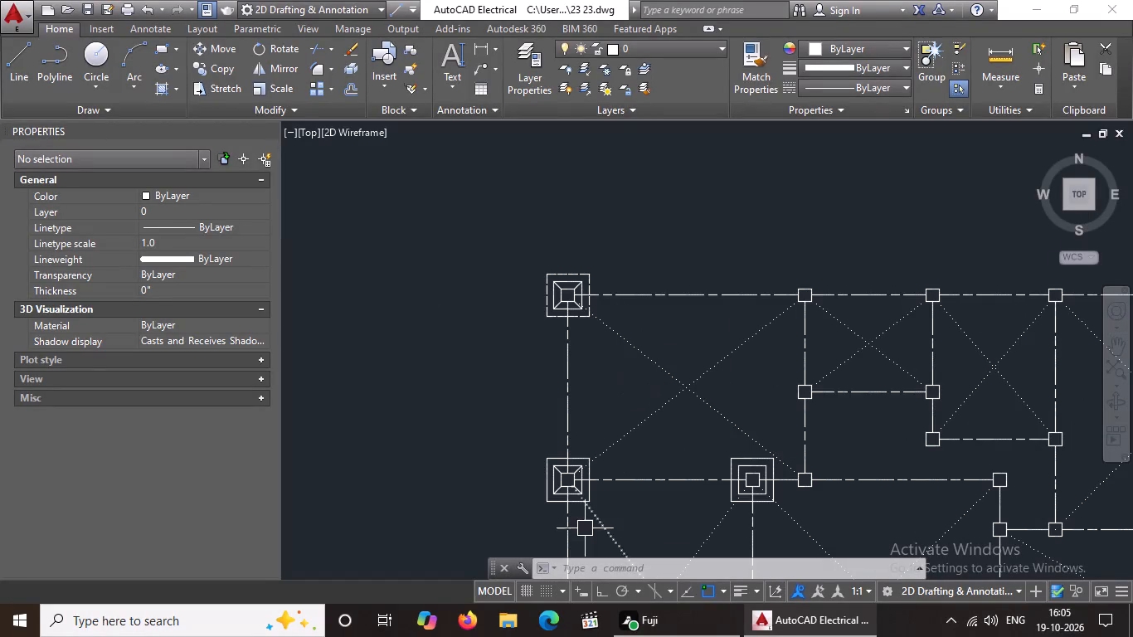
middle_drag(584, 530, 601, 413)
middle_drag(615, 443, 622, 345)
scroll(615, 417, up, 1)
scroll(617, 311, down, 2)
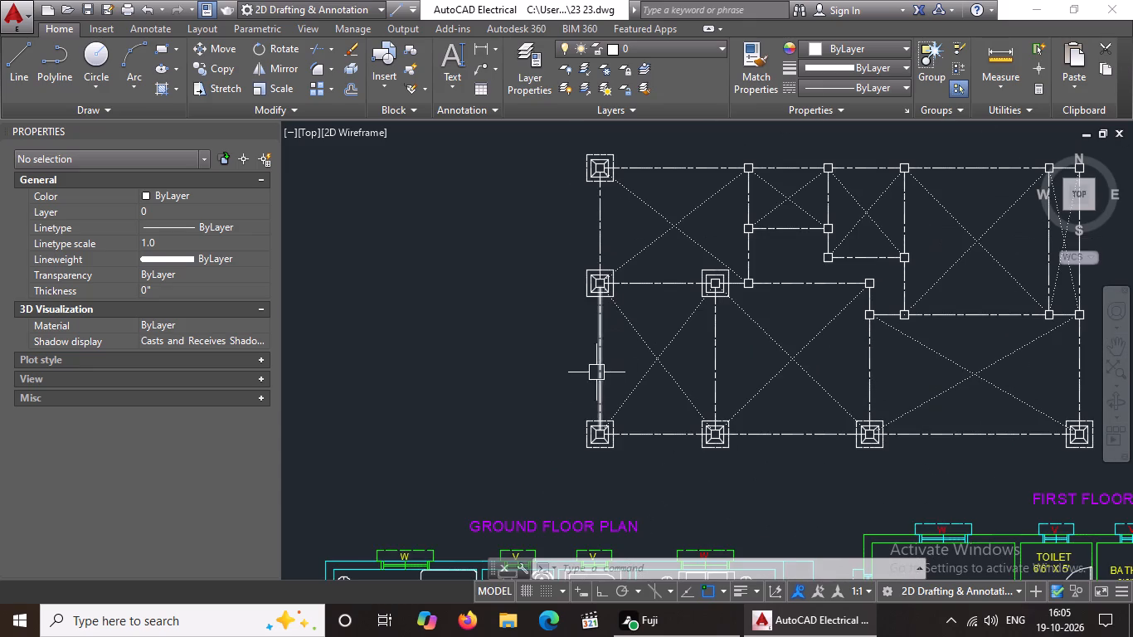
scroll(597, 274, up, 3)
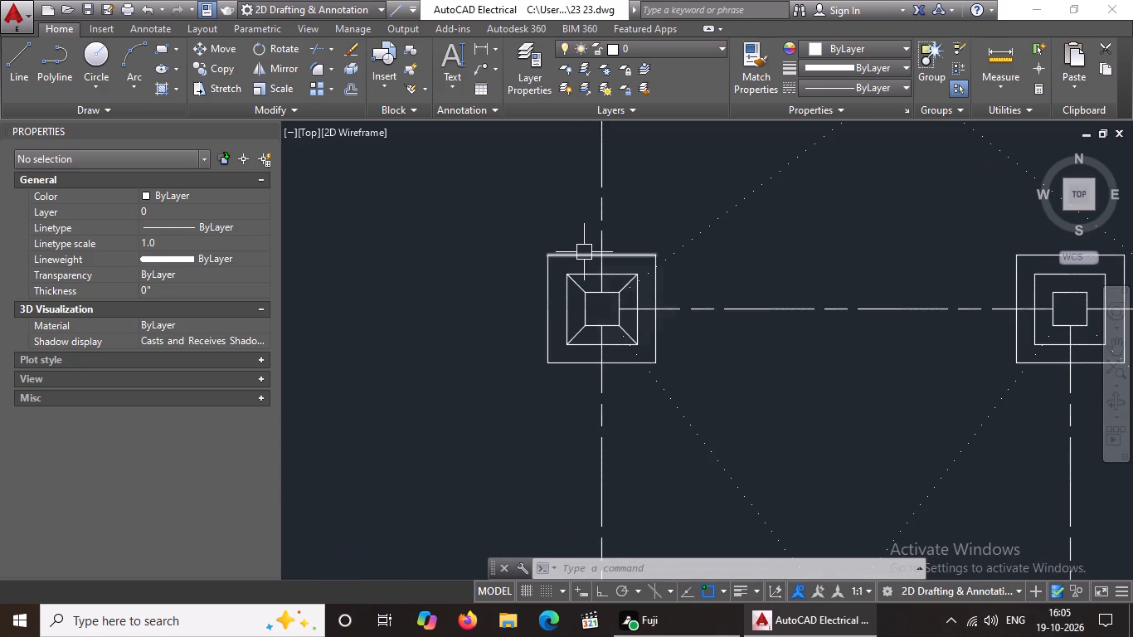
click(584, 251)
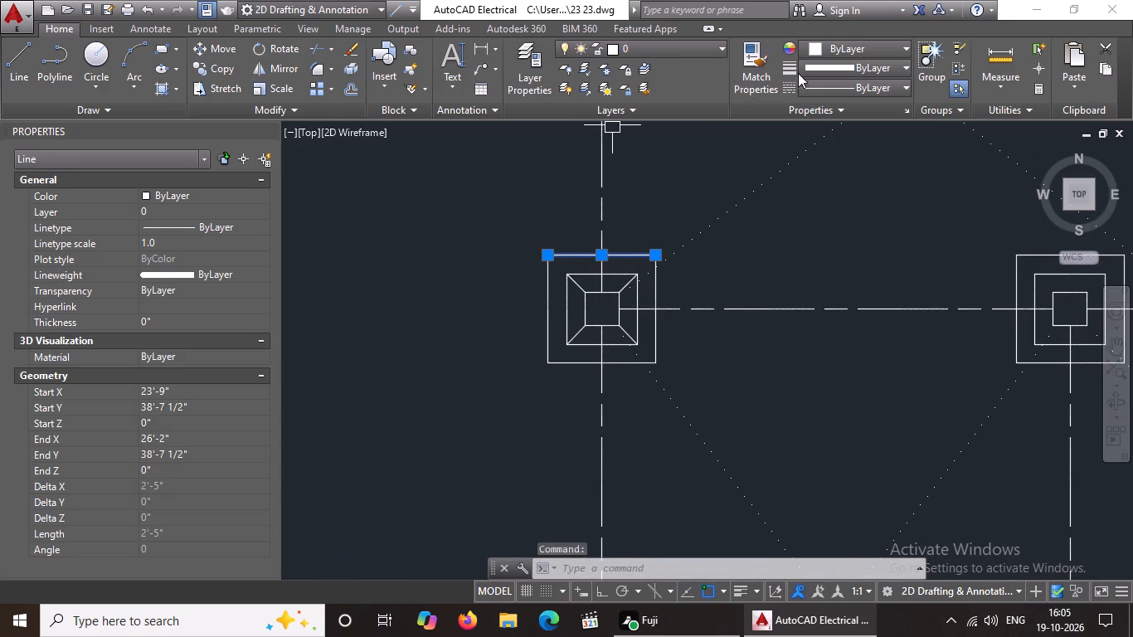
click(823, 84)
click(839, 152)
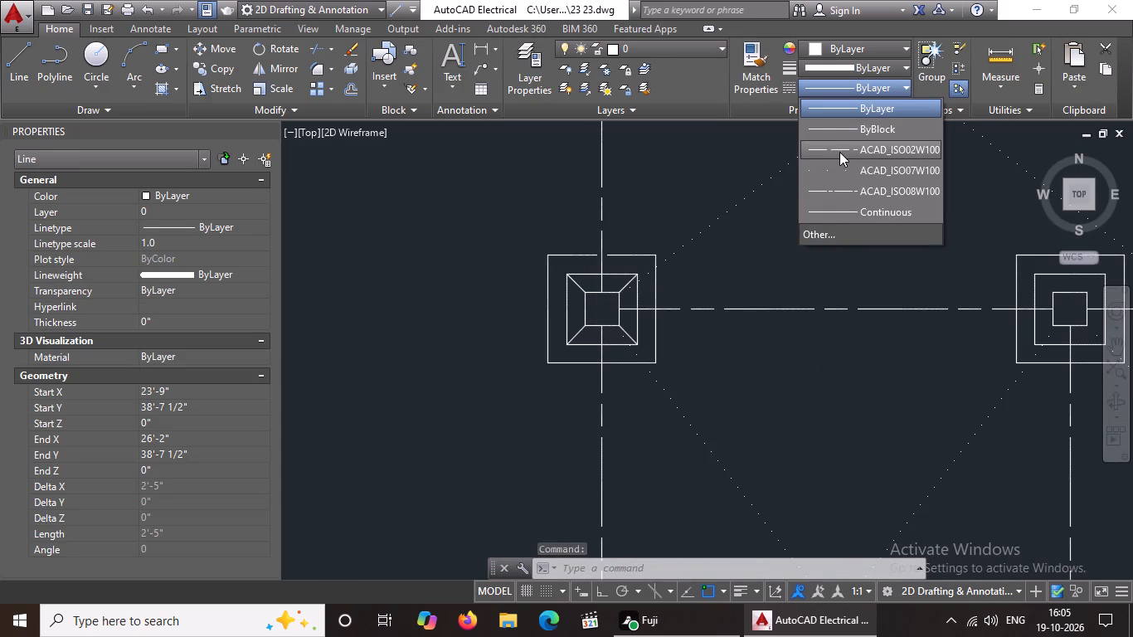
click(192, 240)
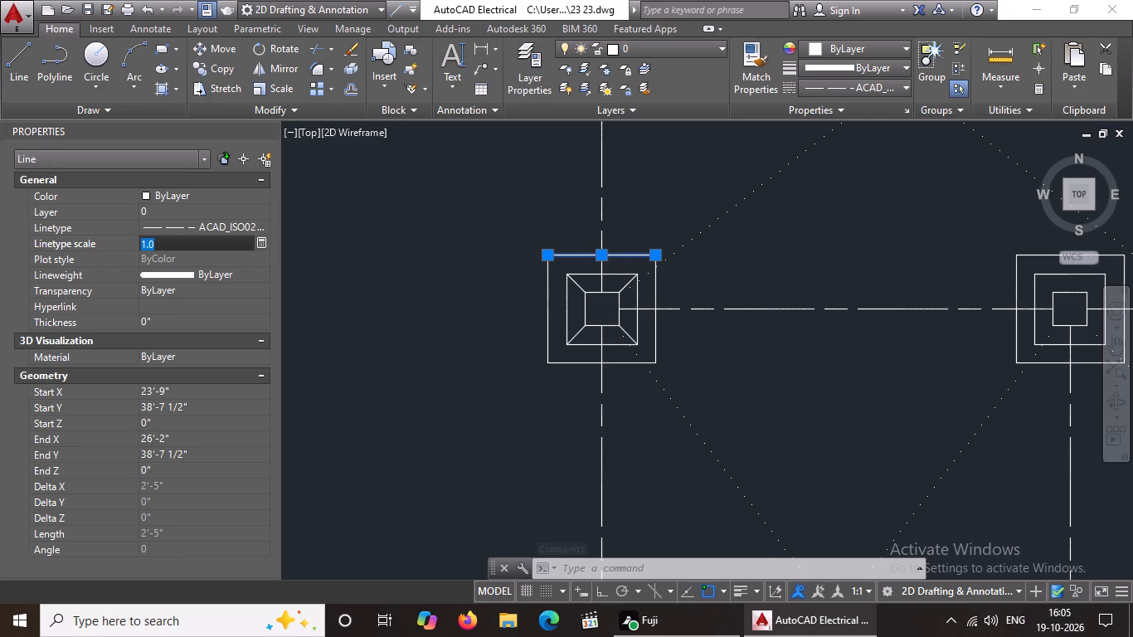
key(BackSpace)
key(BackSpace)
key(BackSpace)
text(0.5)
key(Return)
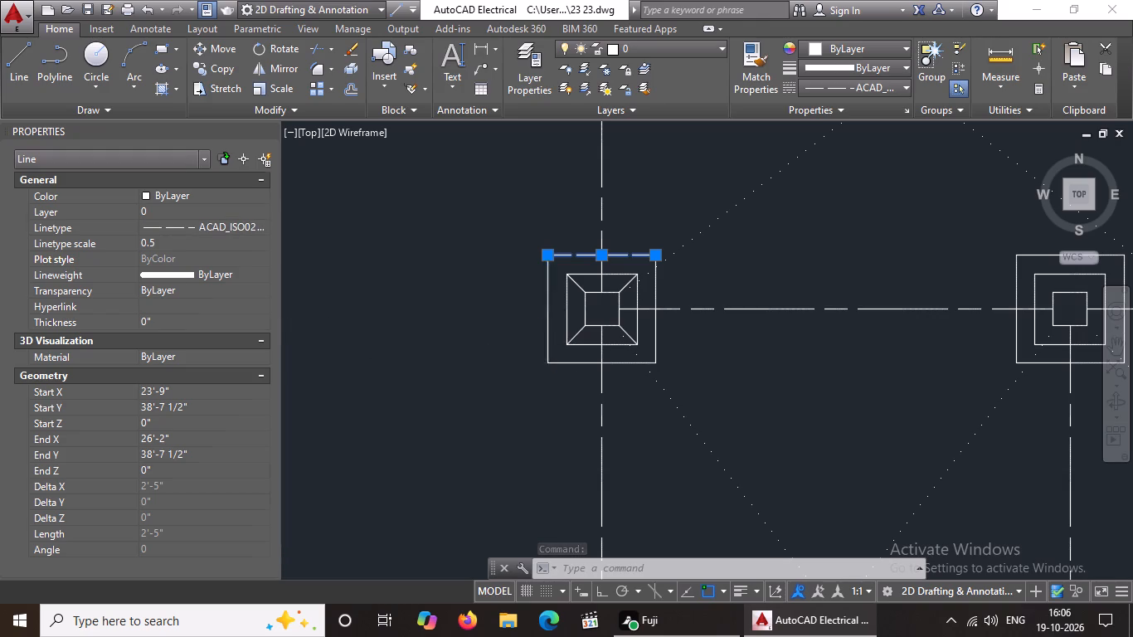
Set the left edge of the same outer footing square to linetype scale 0.5 and linetype ACAD_ISO02W100.
click(546, 344)
click(187, 244)
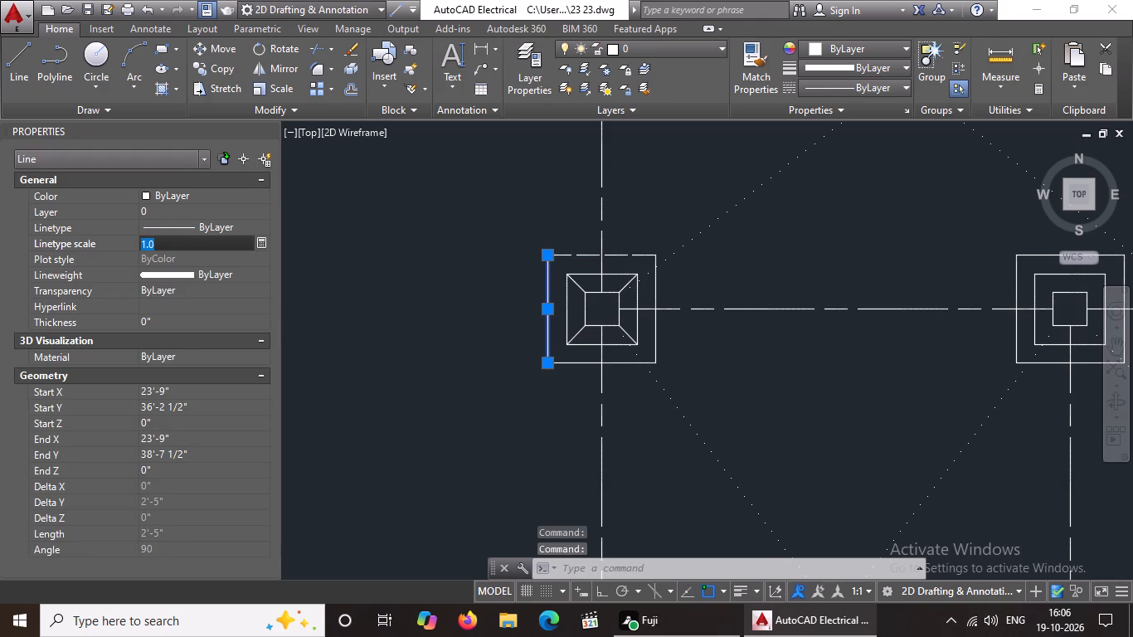
key(BackSpace)
key(BackSpace)
key(BackSpace)
key(BackSpace)
key(BackSpace)
key(BackSpace)
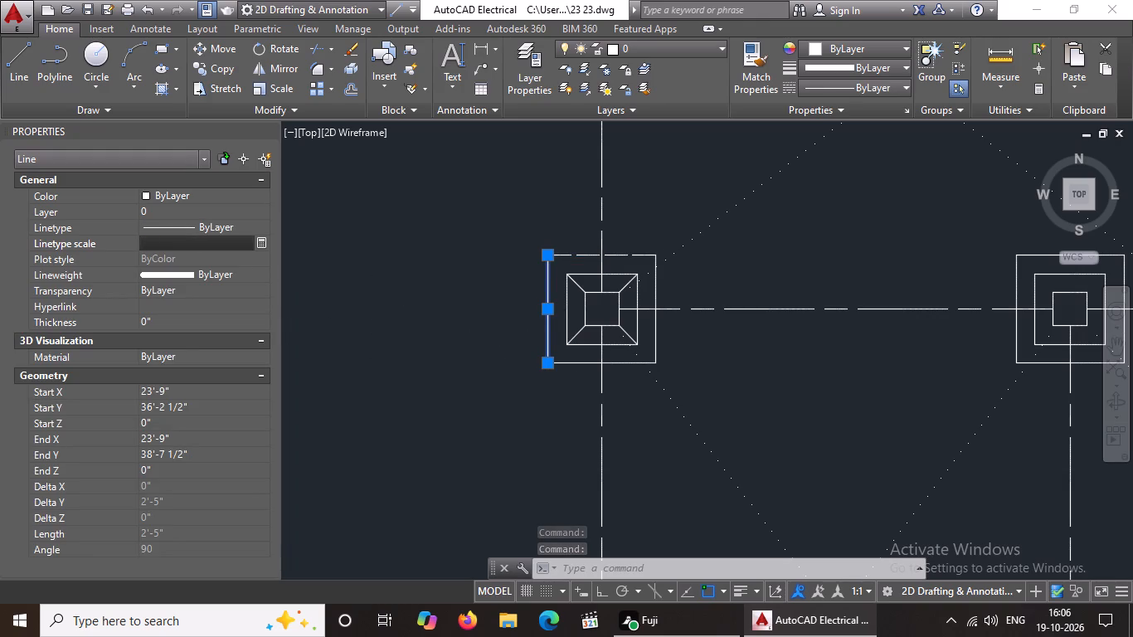
key(0)
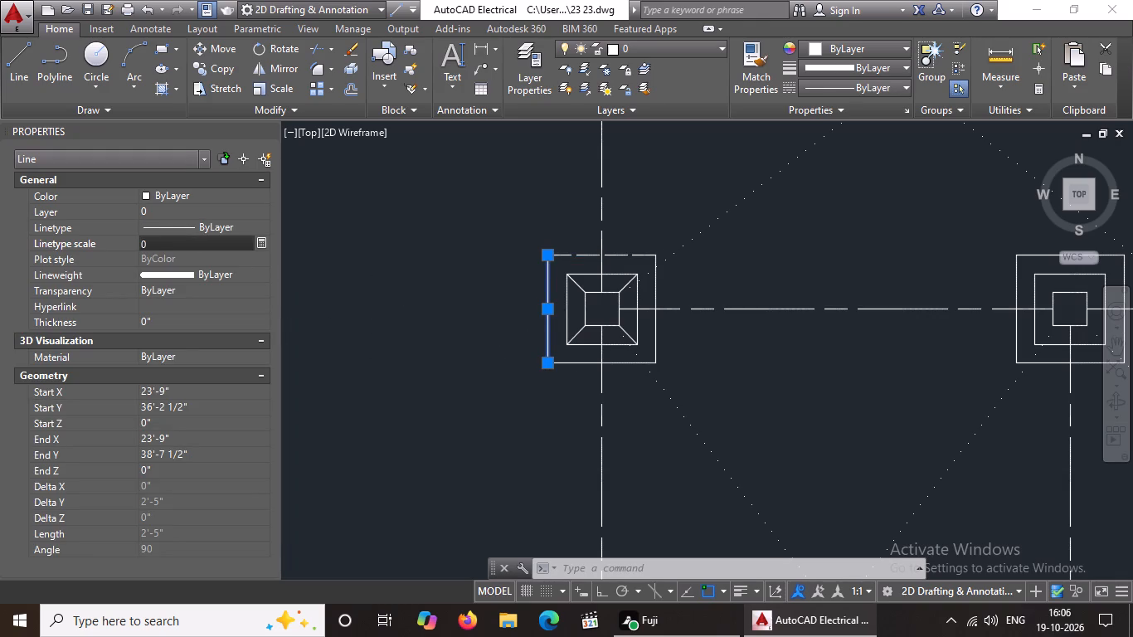
text(.5)
key(Return)
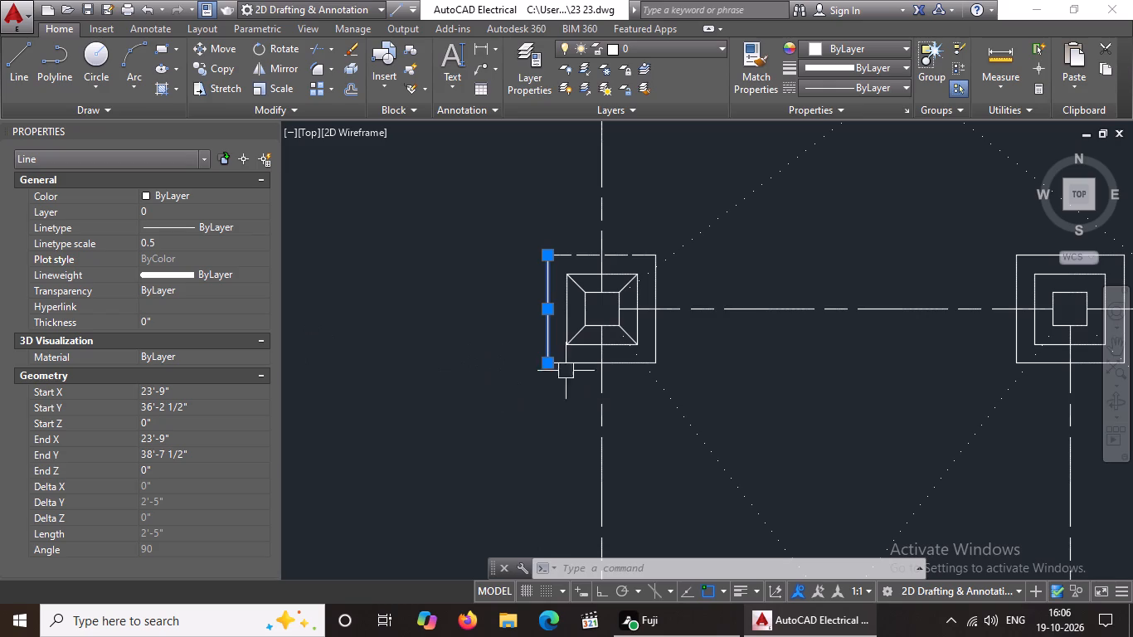
click(849, 89)
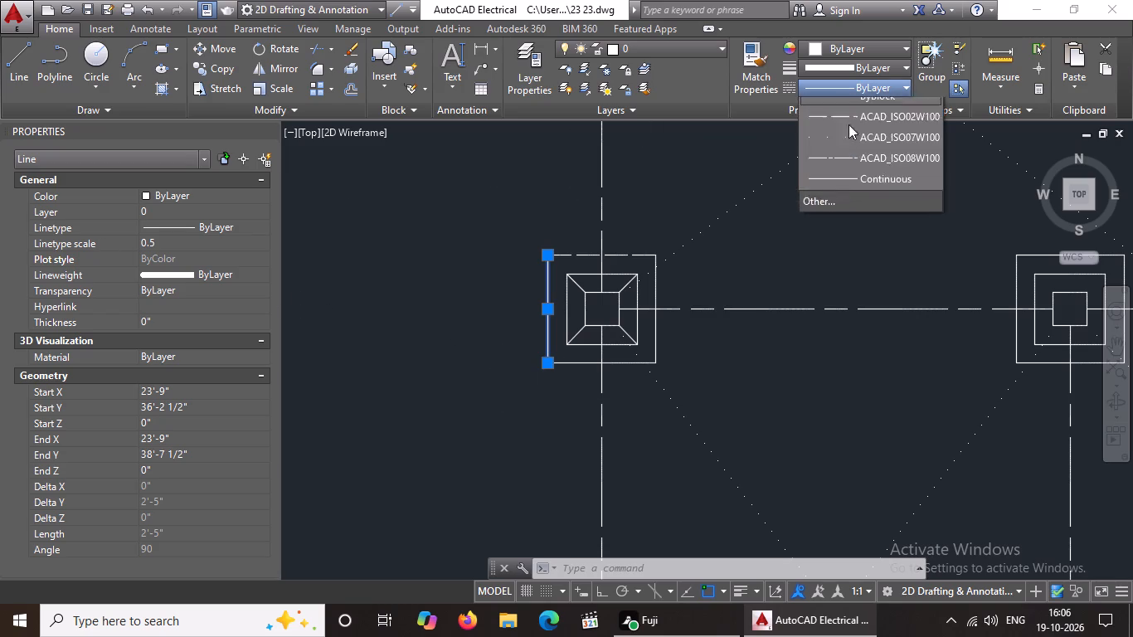
click(848, 148)
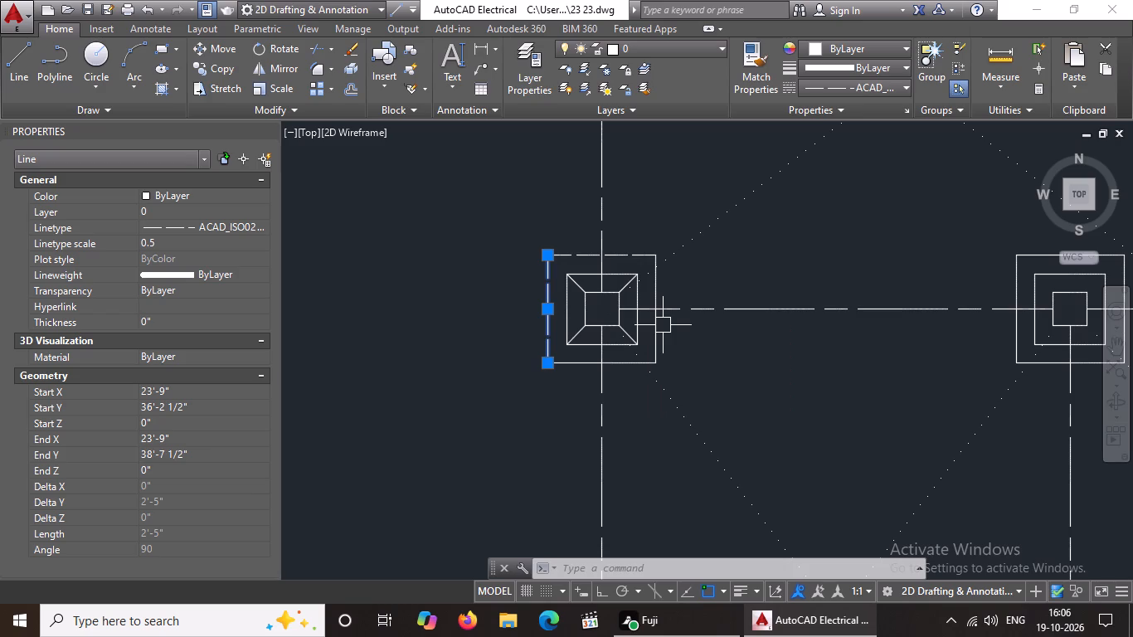
Apply the ACAD_ISO02W100 linetype with linetype scale 0.5 to the right edge of the outer footing square.
click(657, 326)
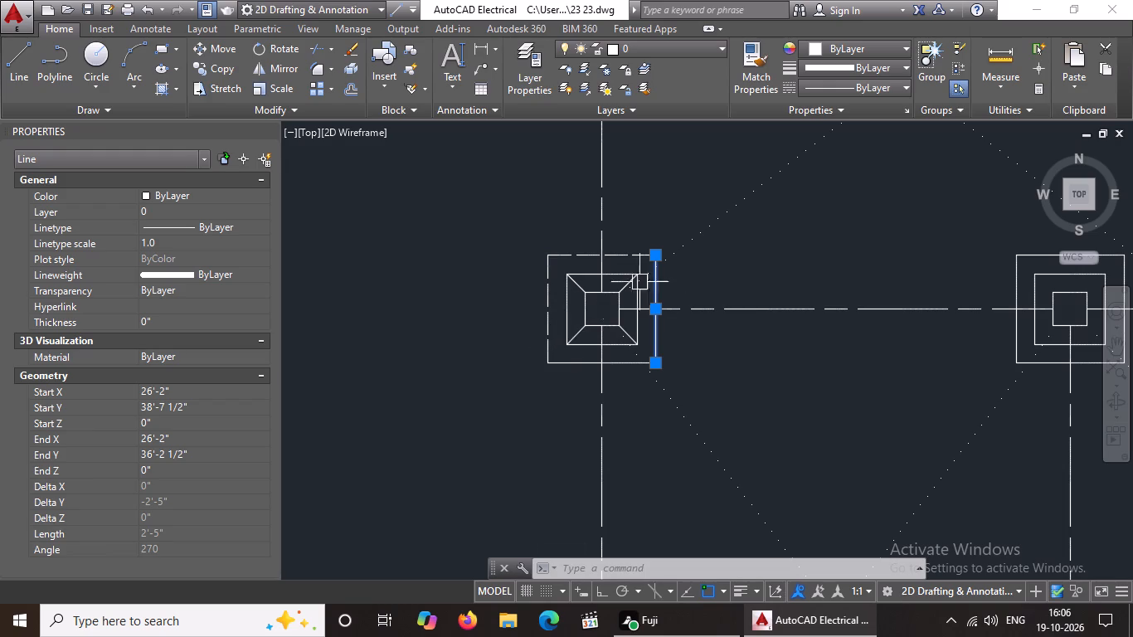
click(894, 86)
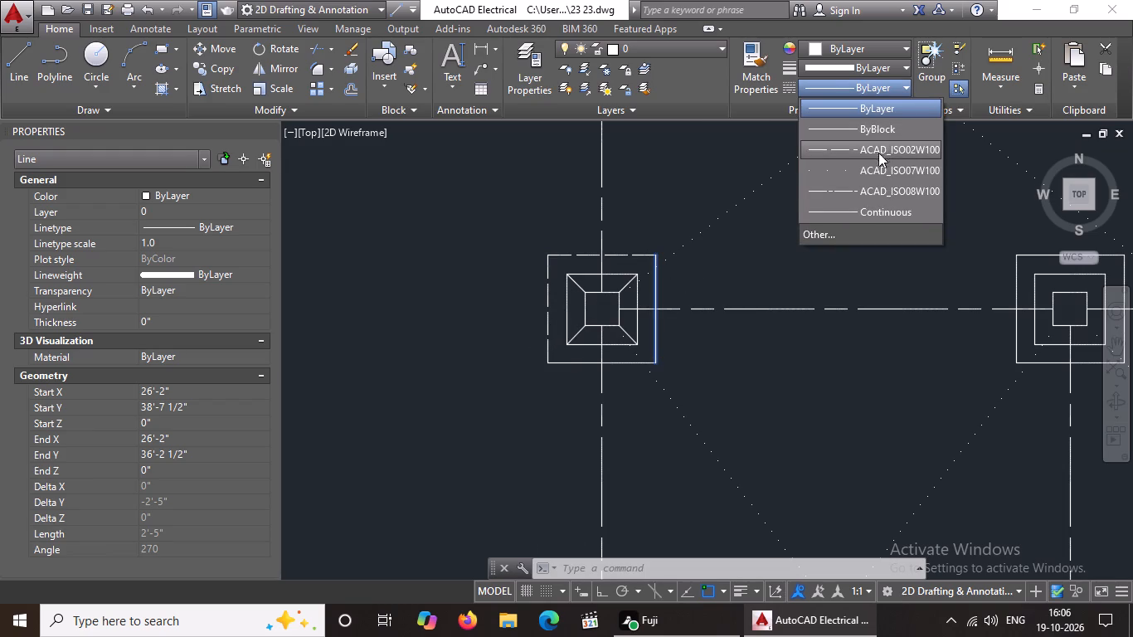
click(863, 143)
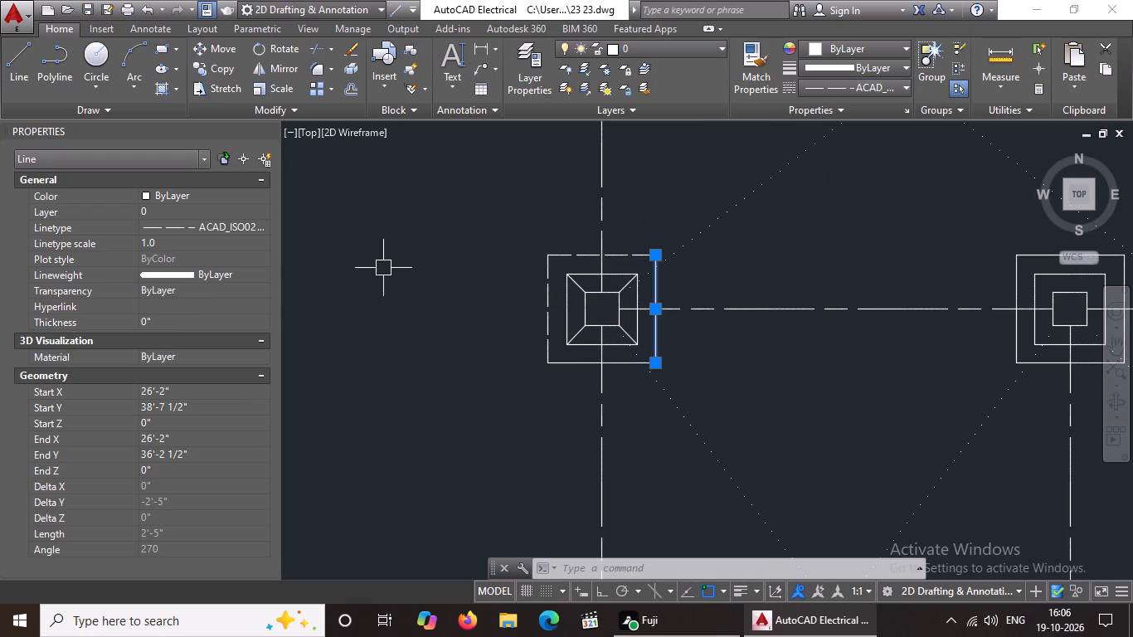
click(184, 243)
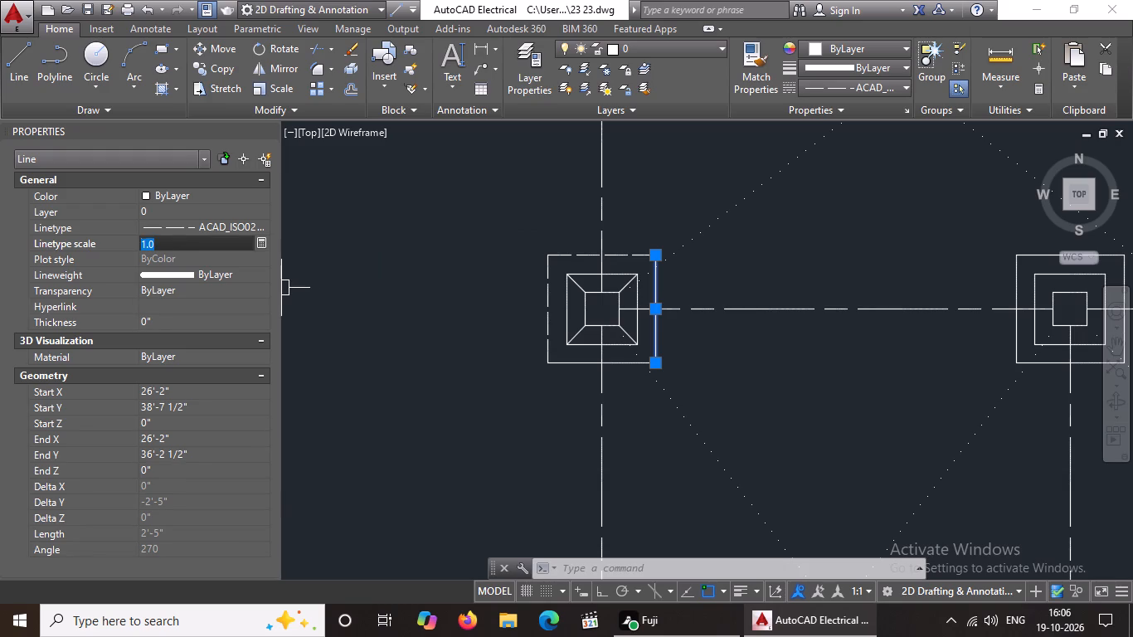
key(BackSpace)
key(BackSpace)
key(BackSpace)
key(BackSpace)
key(BackSpace)
key(BackSpace)
text(0.5)
key(Return)
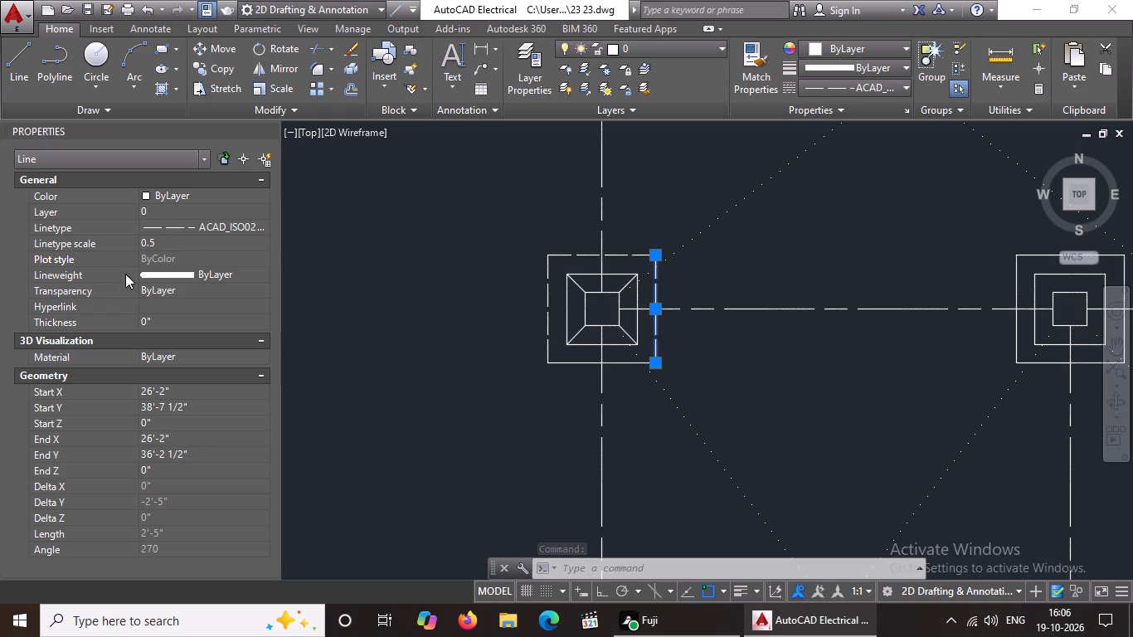
Apply the ACAD_ISO02W100 linetype with linetype scale 0.5 to the bottom edge of the outer footing square.
click(624, 358)
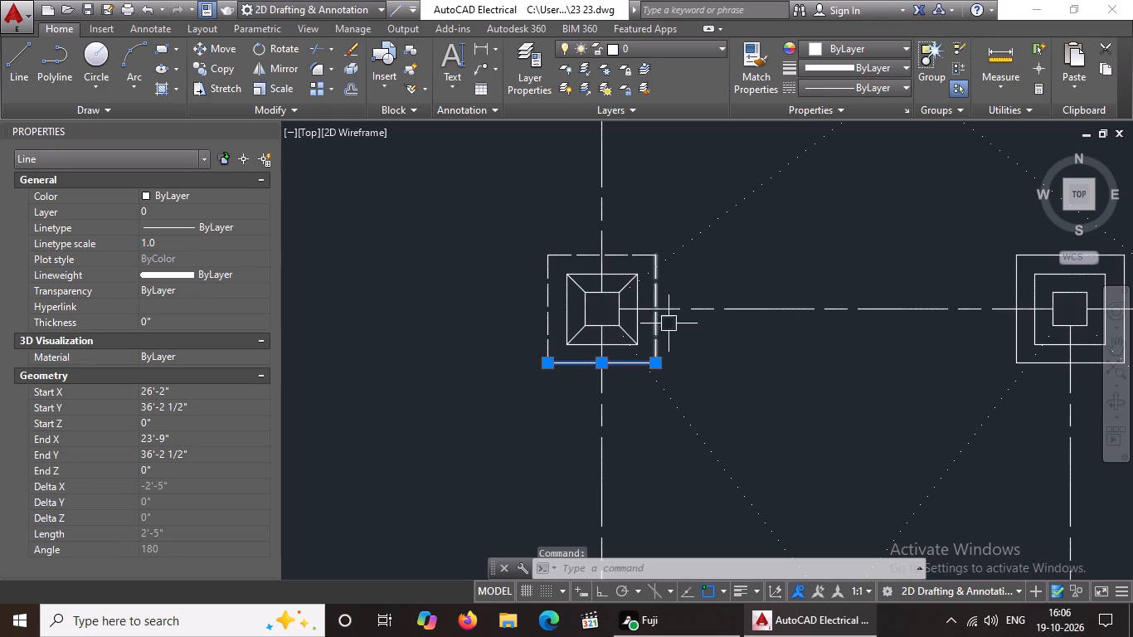
click(873, 85)
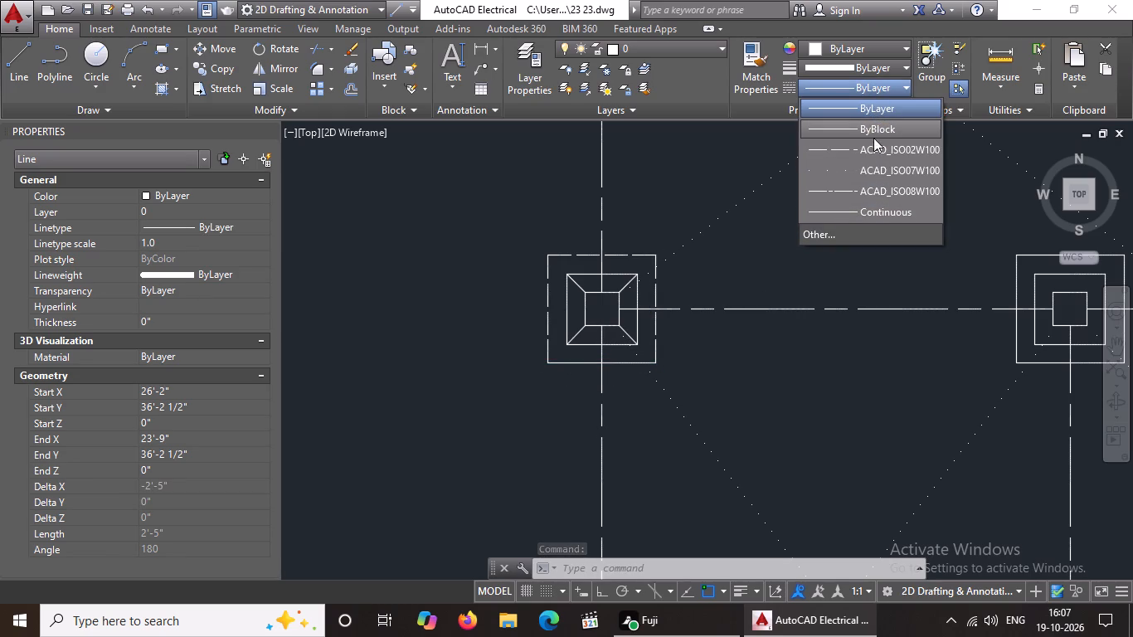
click(858, 145)
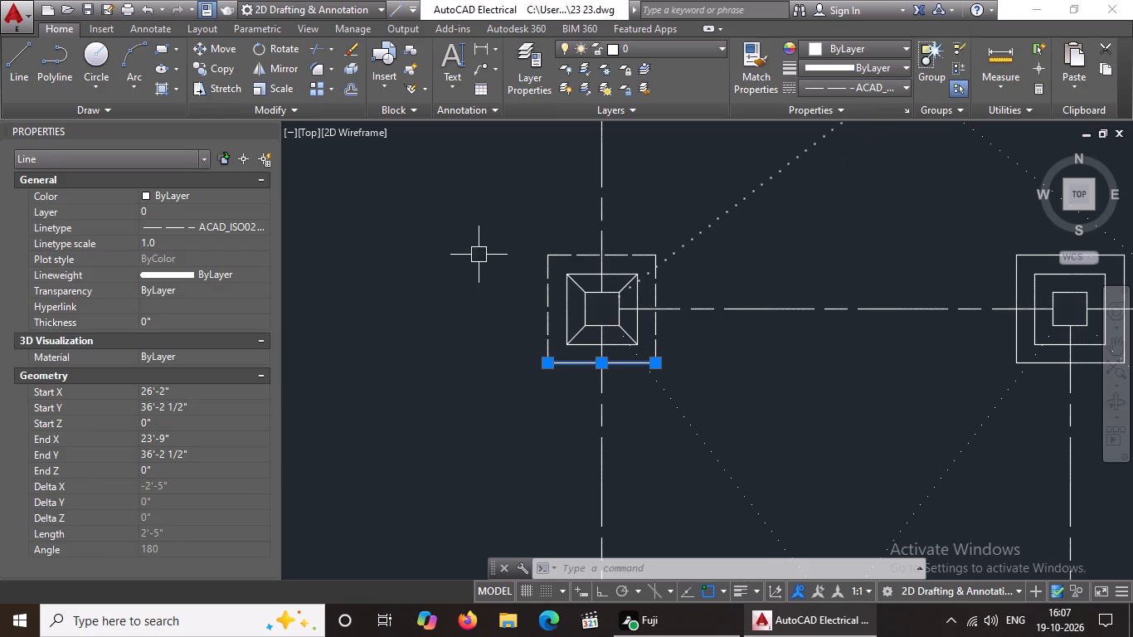
click(164, 240)
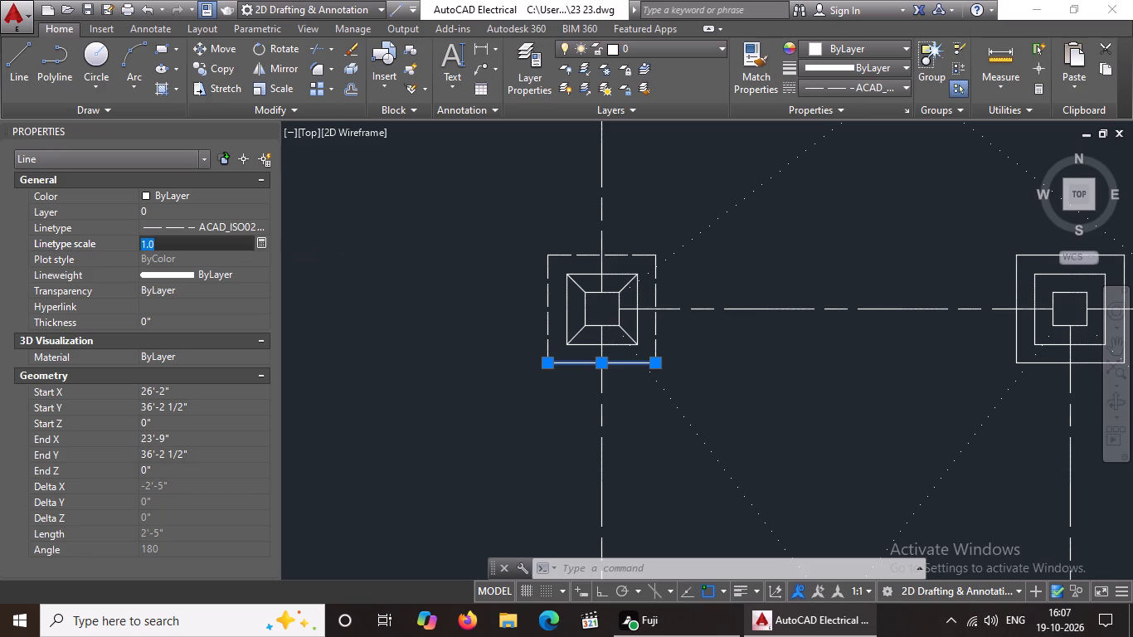
key(BackSpace)
key(BackSpace)
key(BackSpace)
key(BackSpace)
key(BackSpace)
key(BackSpace)
text(0.5)
key(Return)
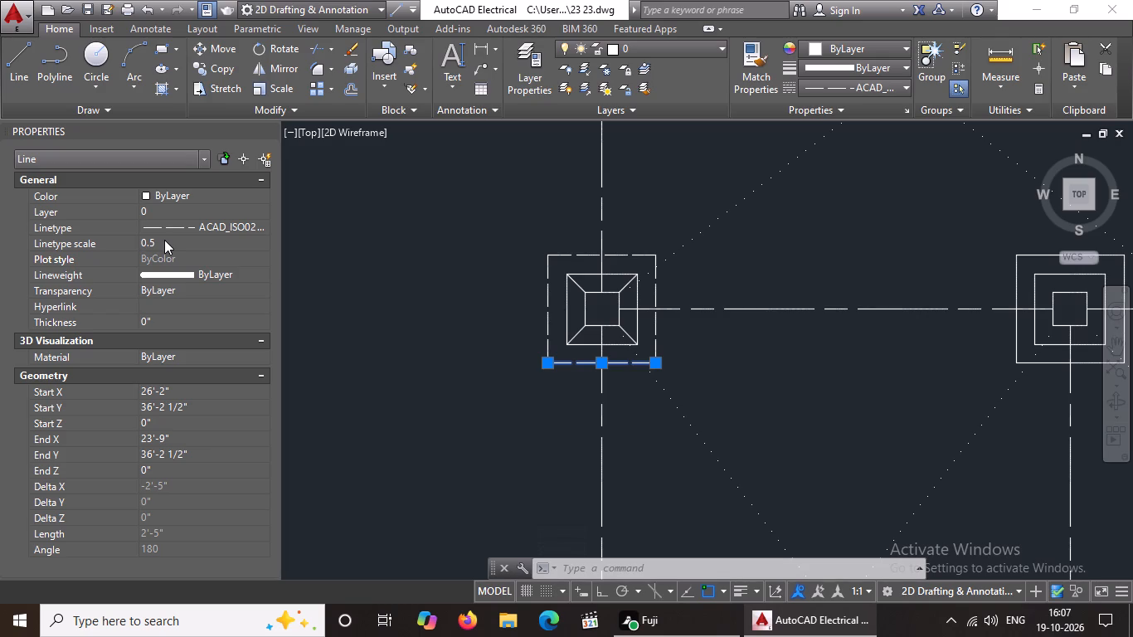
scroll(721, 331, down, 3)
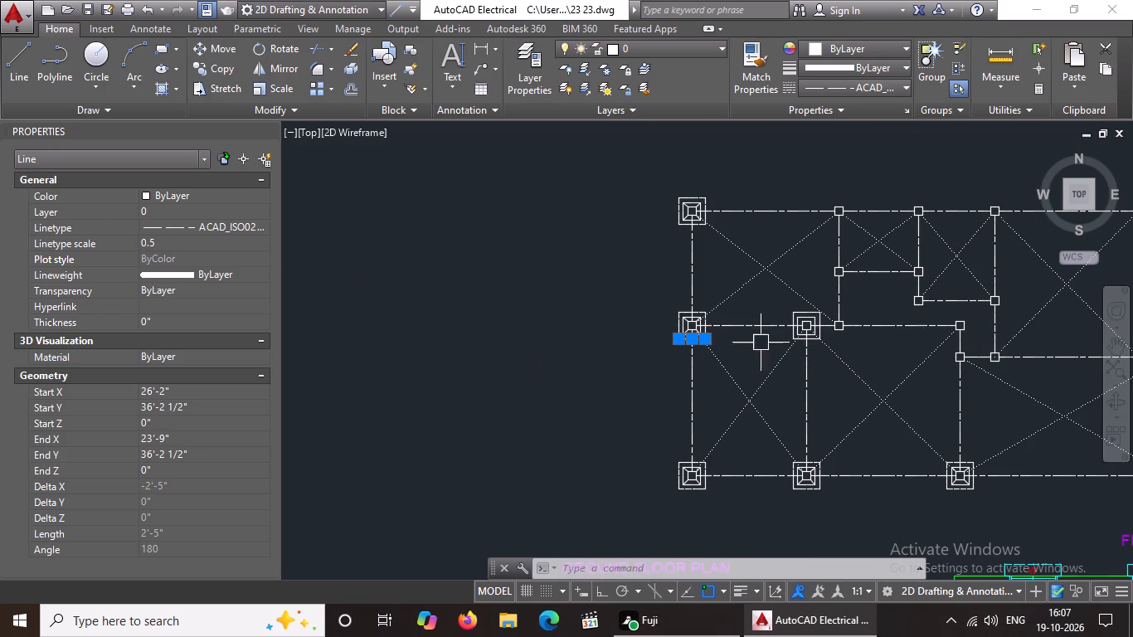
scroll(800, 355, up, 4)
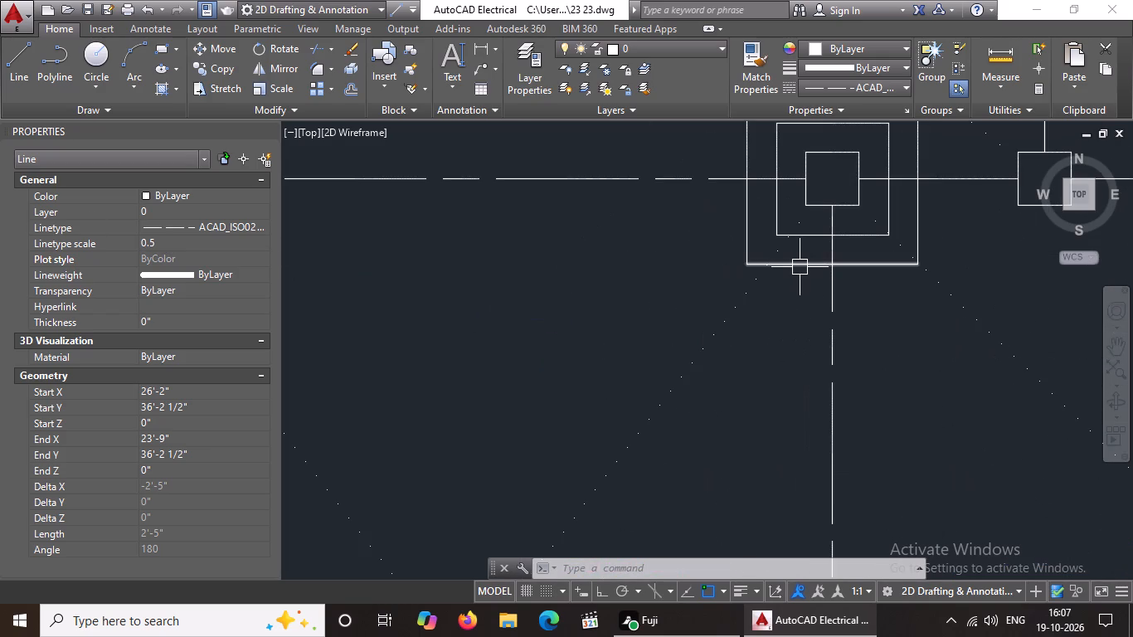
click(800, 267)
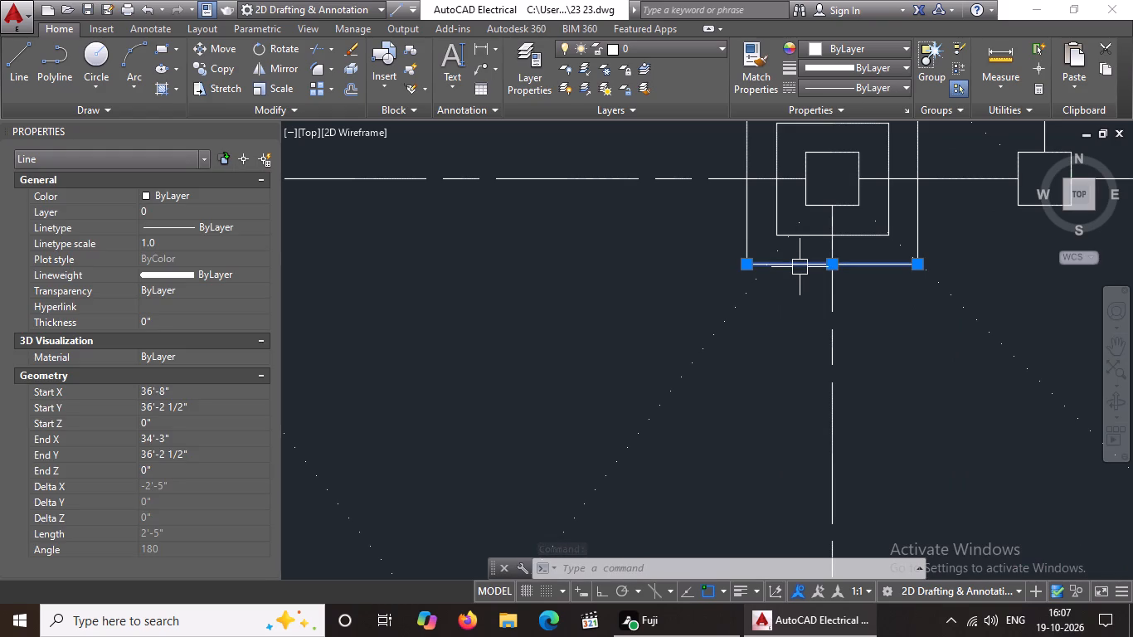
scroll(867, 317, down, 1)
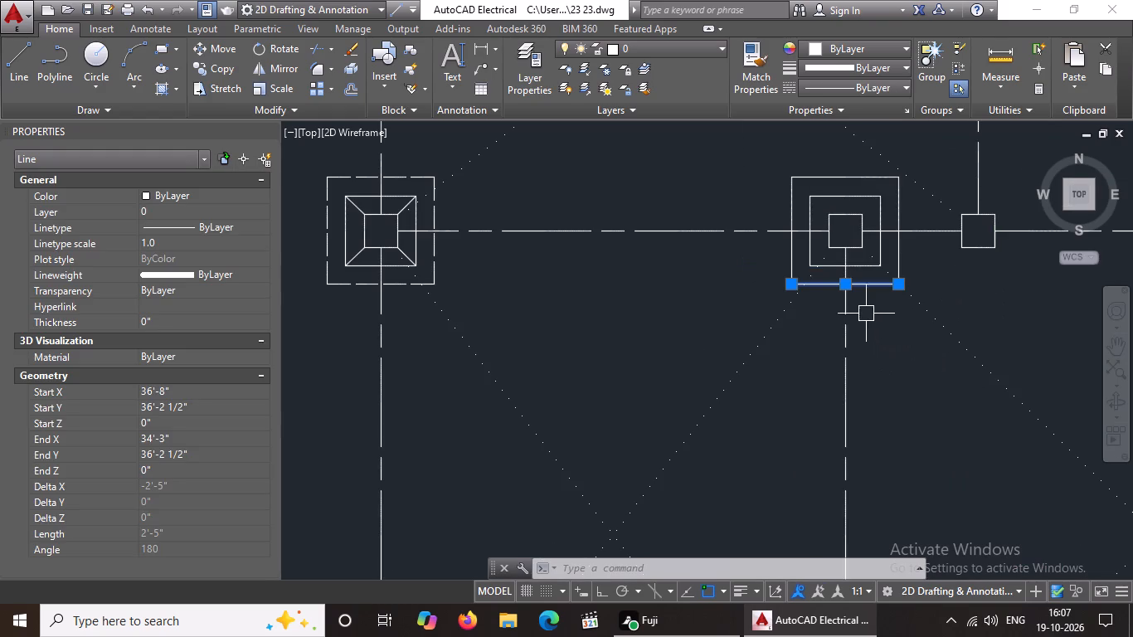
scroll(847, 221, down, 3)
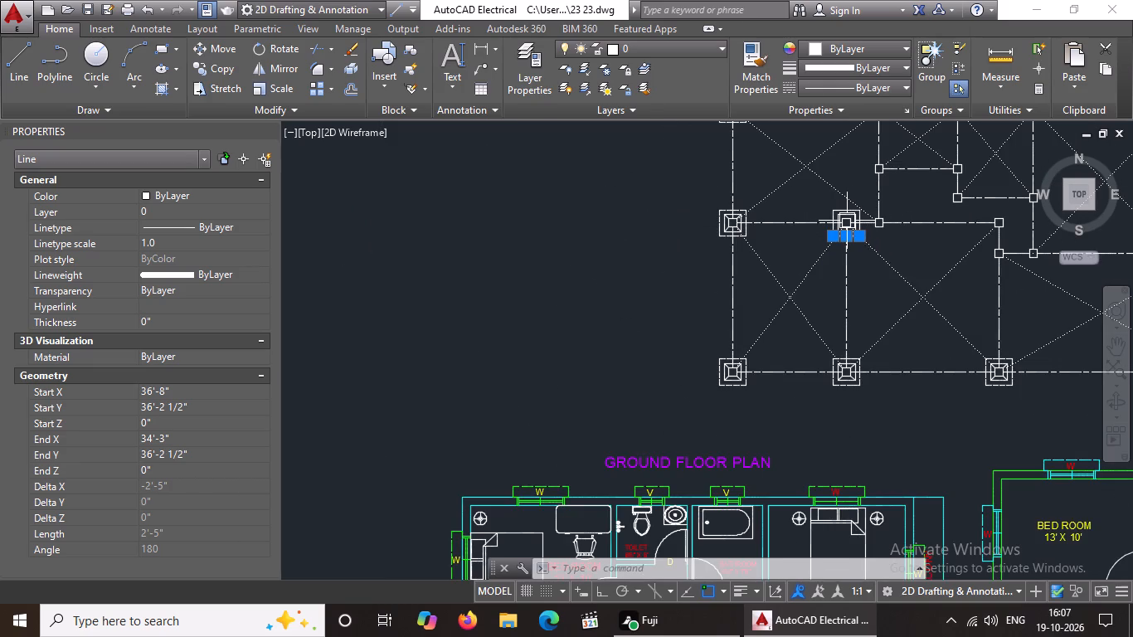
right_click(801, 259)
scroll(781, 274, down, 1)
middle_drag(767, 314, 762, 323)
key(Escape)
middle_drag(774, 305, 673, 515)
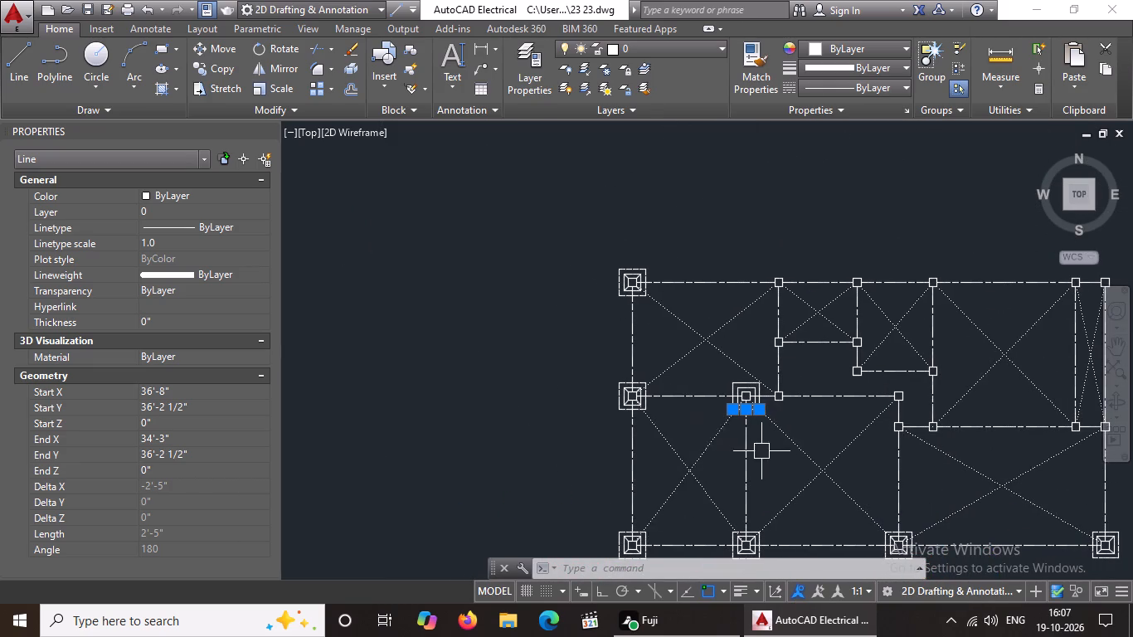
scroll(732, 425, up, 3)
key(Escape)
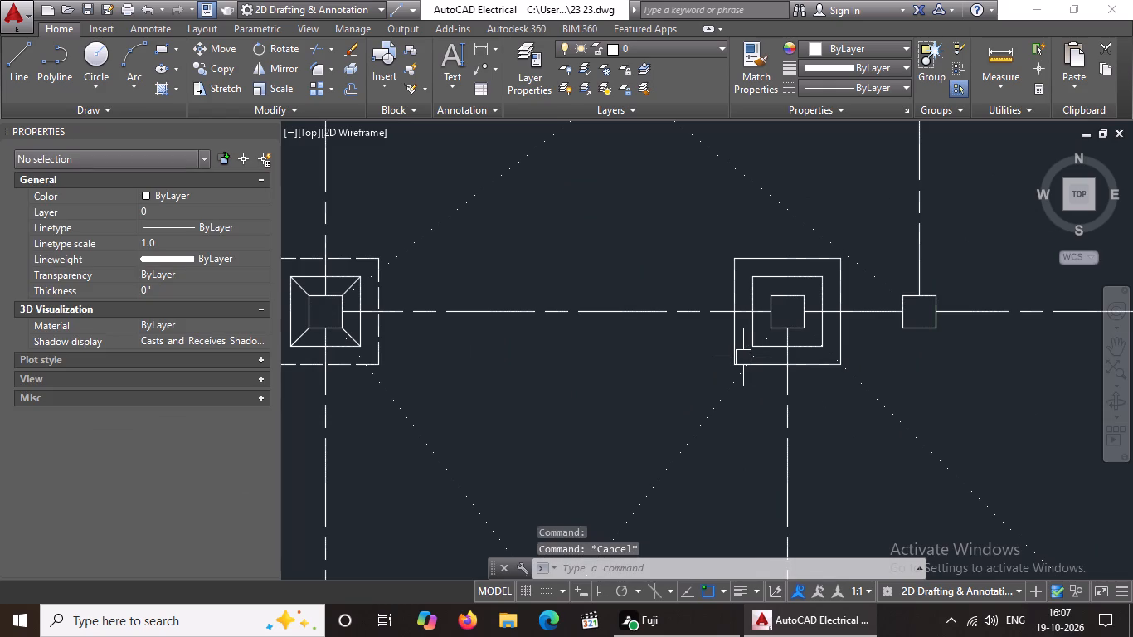
Draw diagonal lines joining the inner and middle squares at both left corners of the middle row's second footing.
key(l)
key(Return)
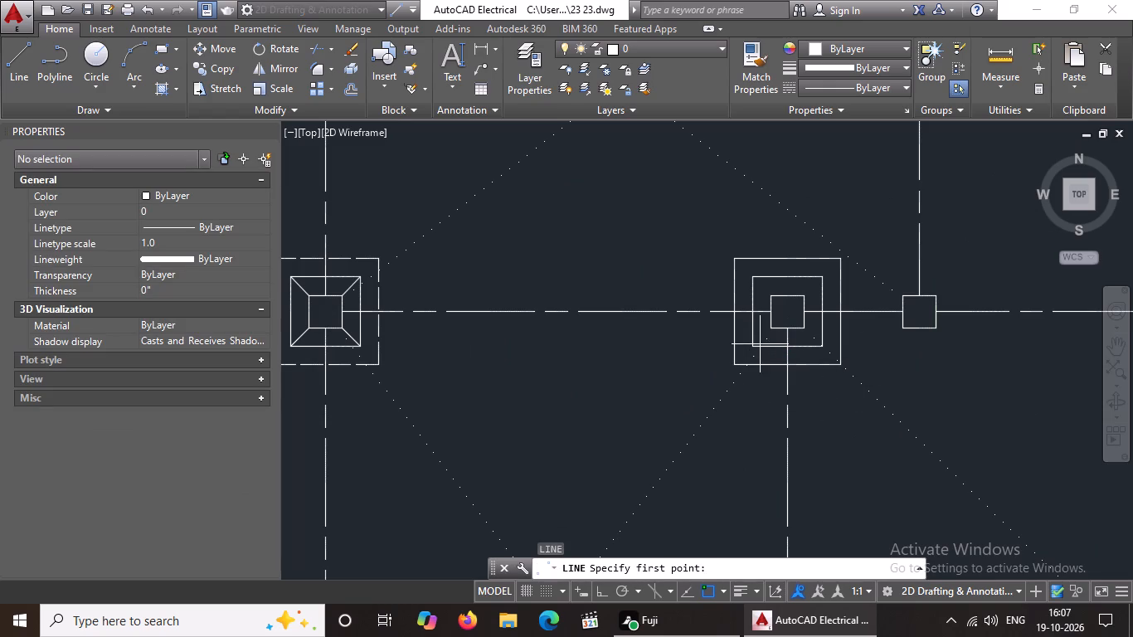
click(749, 348)
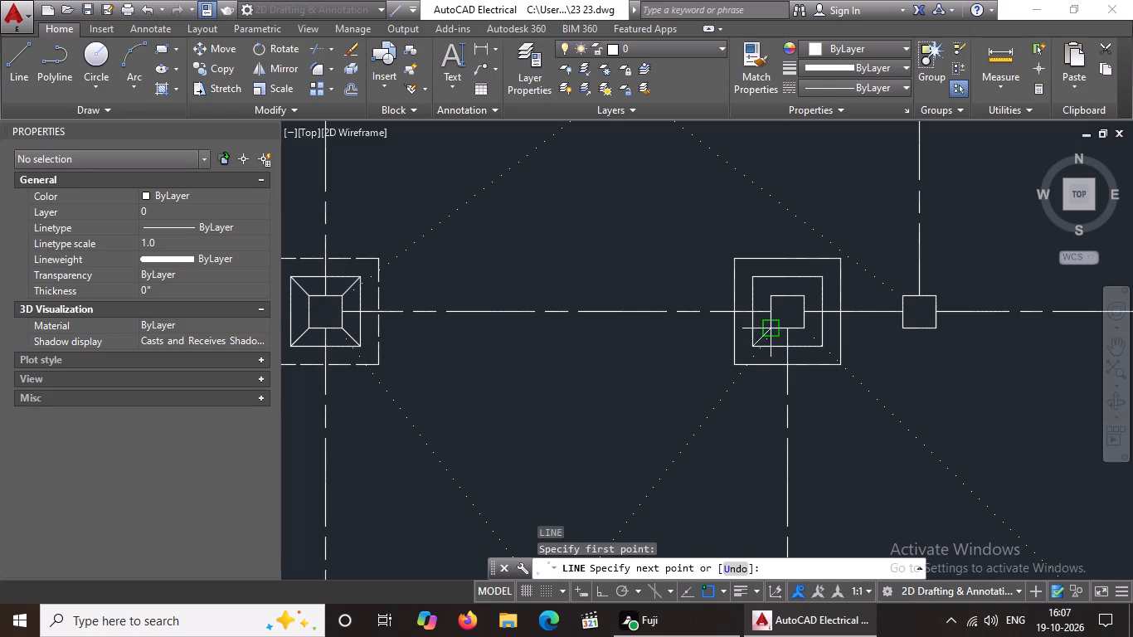
click(772, 327)
key(Escape)
key(l)
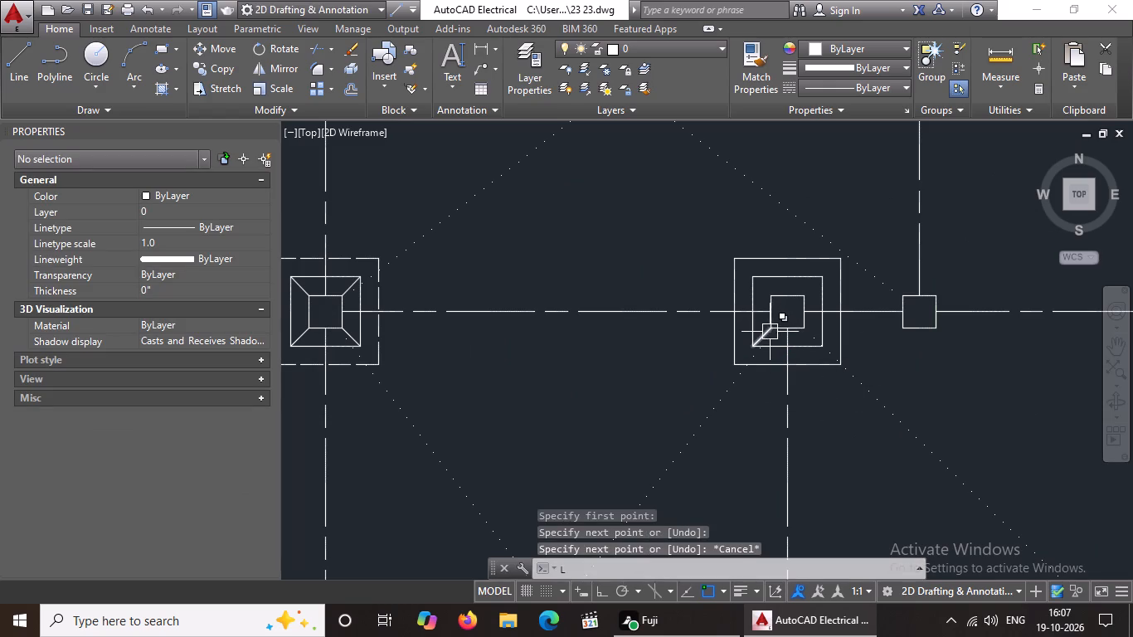
key(Return)
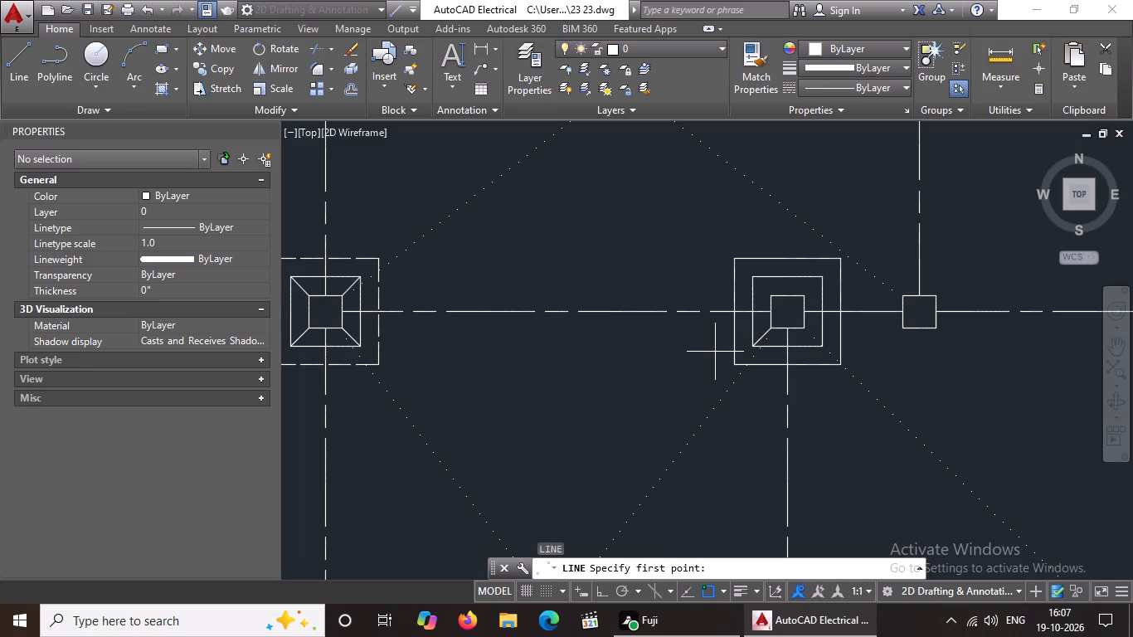
click(753, 273)
click(772, 299)
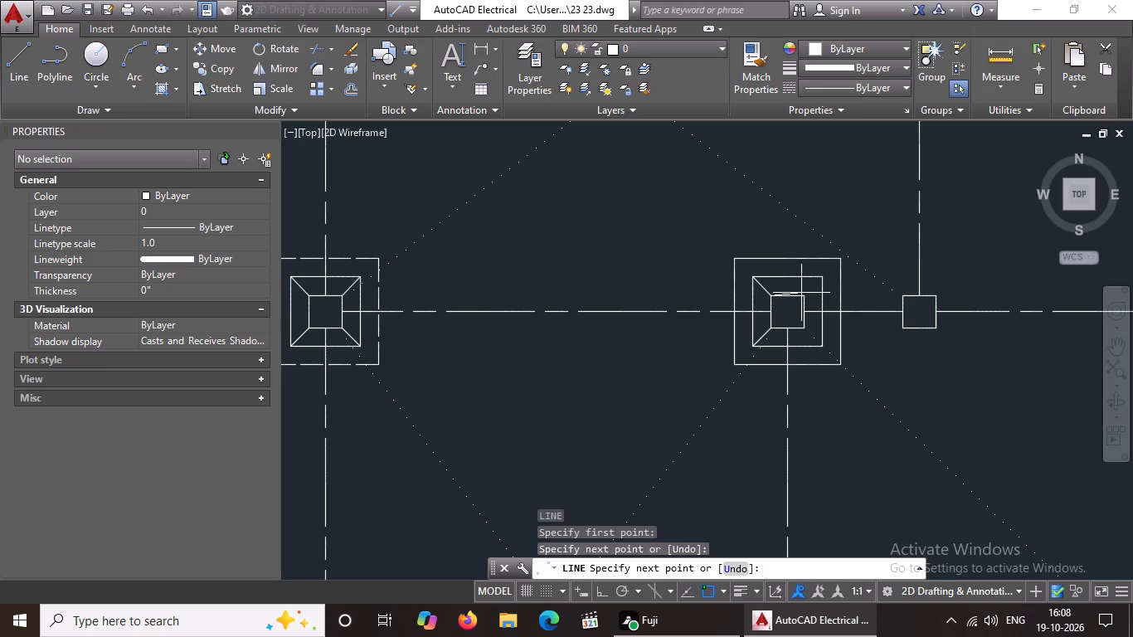
key(Escape)
Draw diagonal lines from the column square to the middle square at both right corners of the same footing.
key(l)
key(Return)
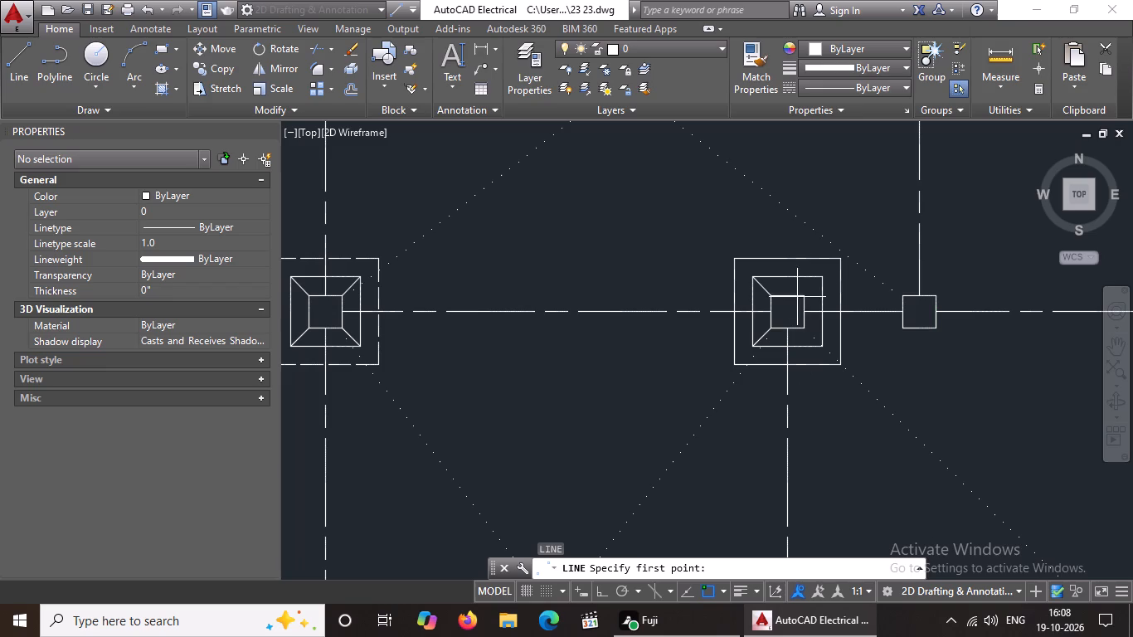
click(800, 299)
click(821, 273)
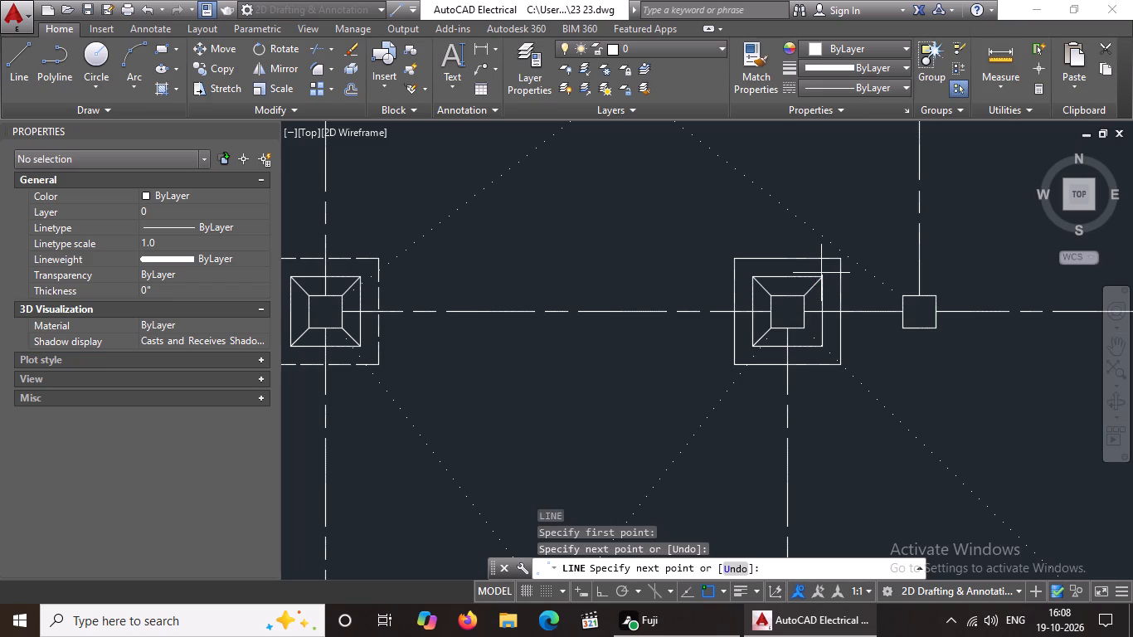
key(Escape)
key(l)
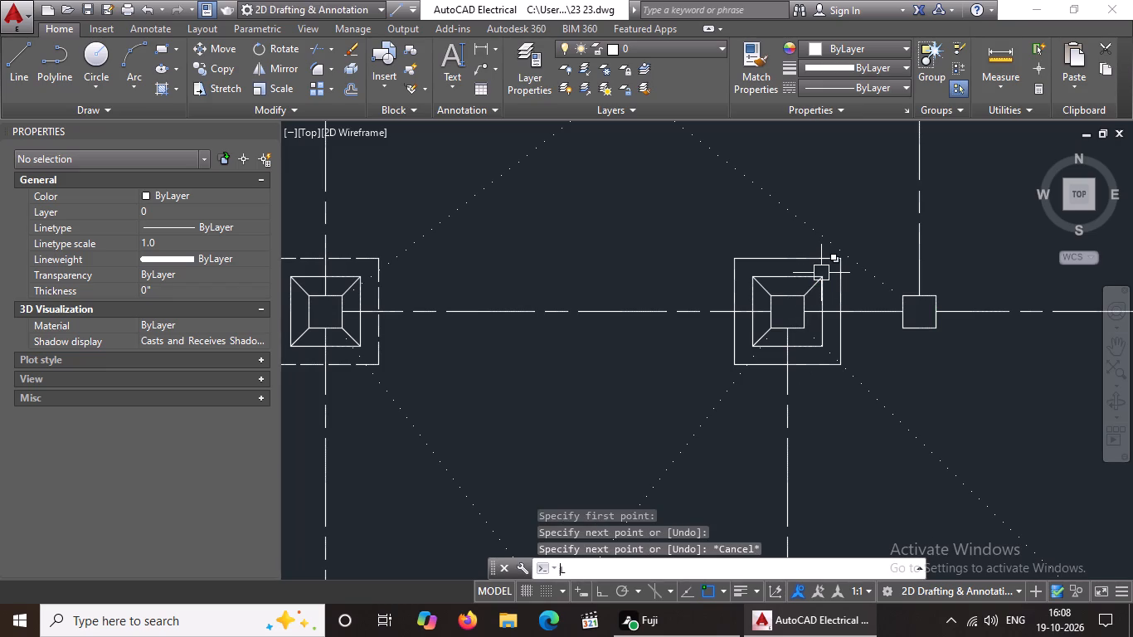
key(Return)
click(803, 326)
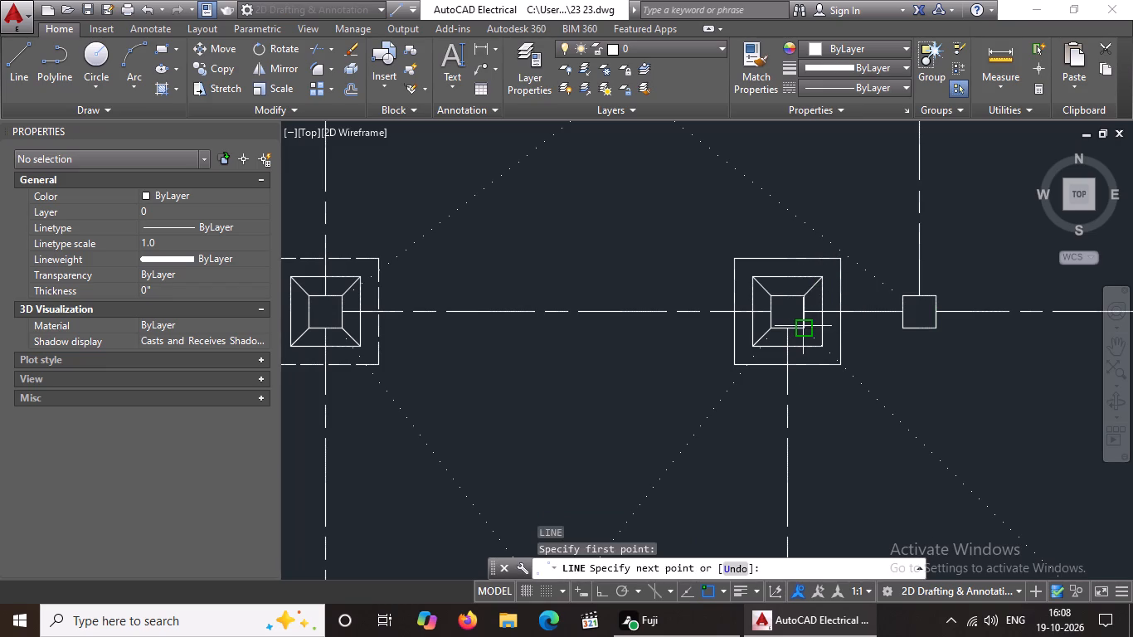
click(822, 344)
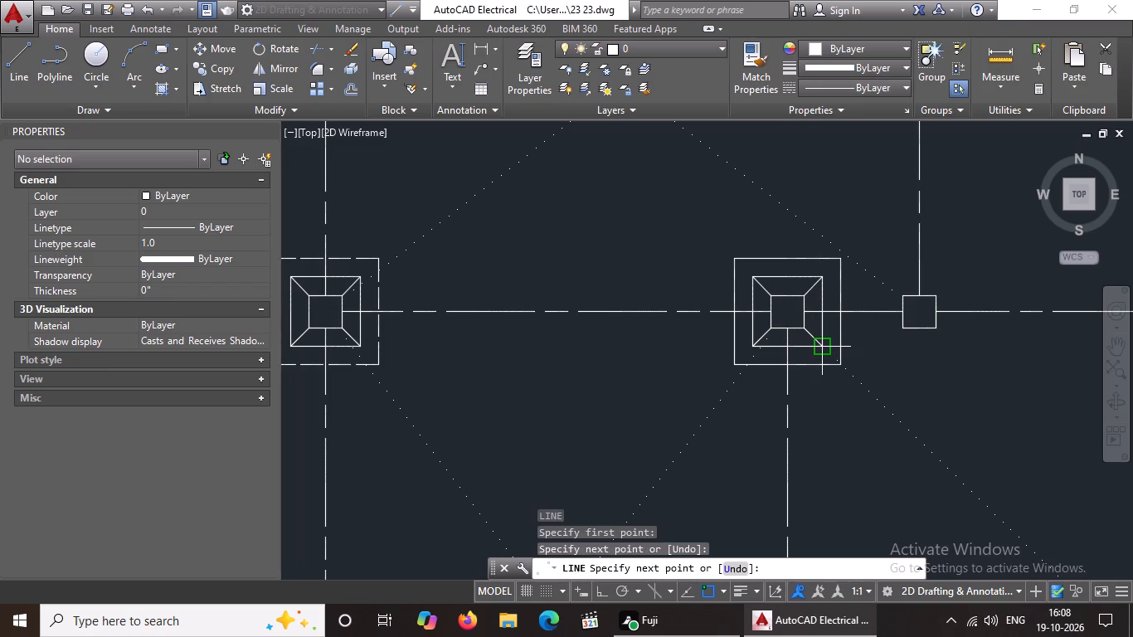
key(Escape)
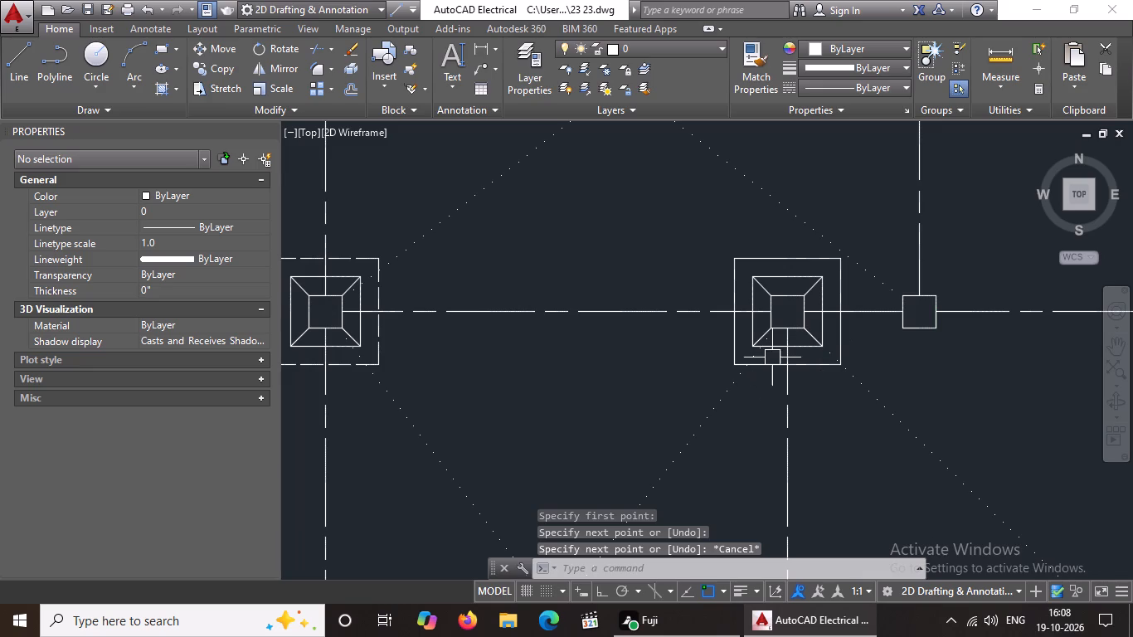
Give the bottom edge of this footing's outer square the ACAD_ISO02W100 linetype with a linetype scale of 0.5.
click(769, 367)
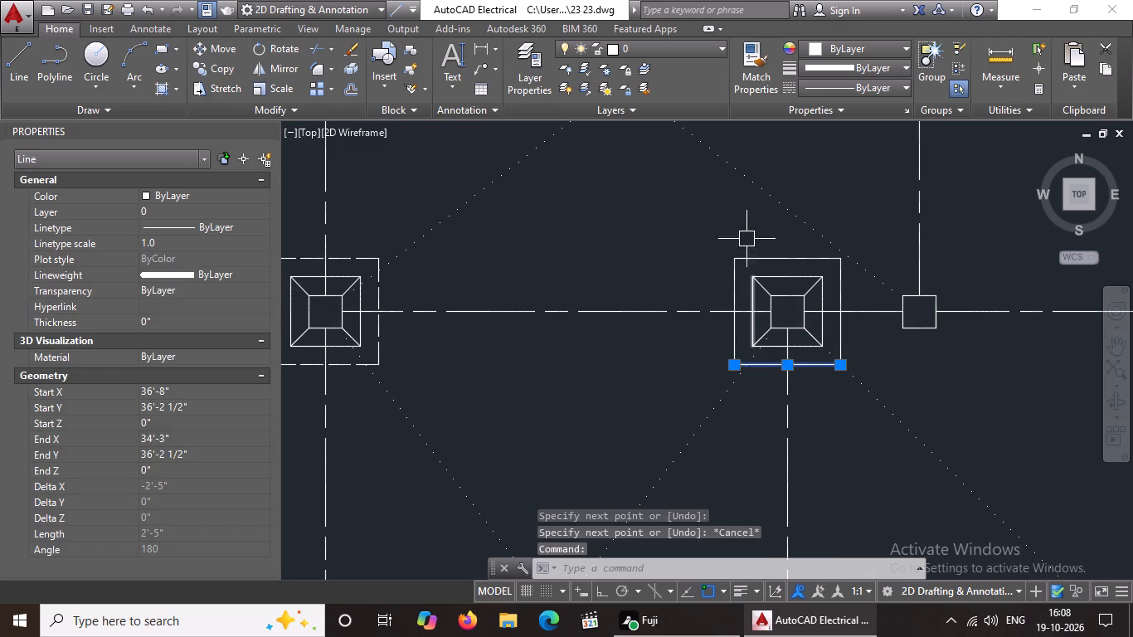
click(847, 90)
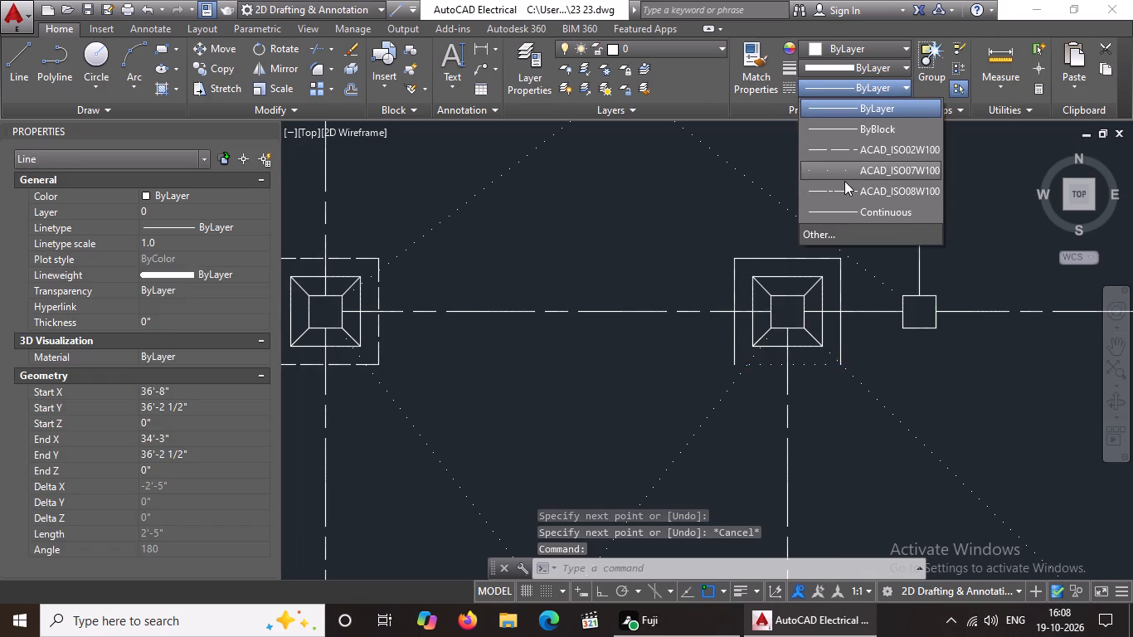
click(842, 150)
click(209, 236)
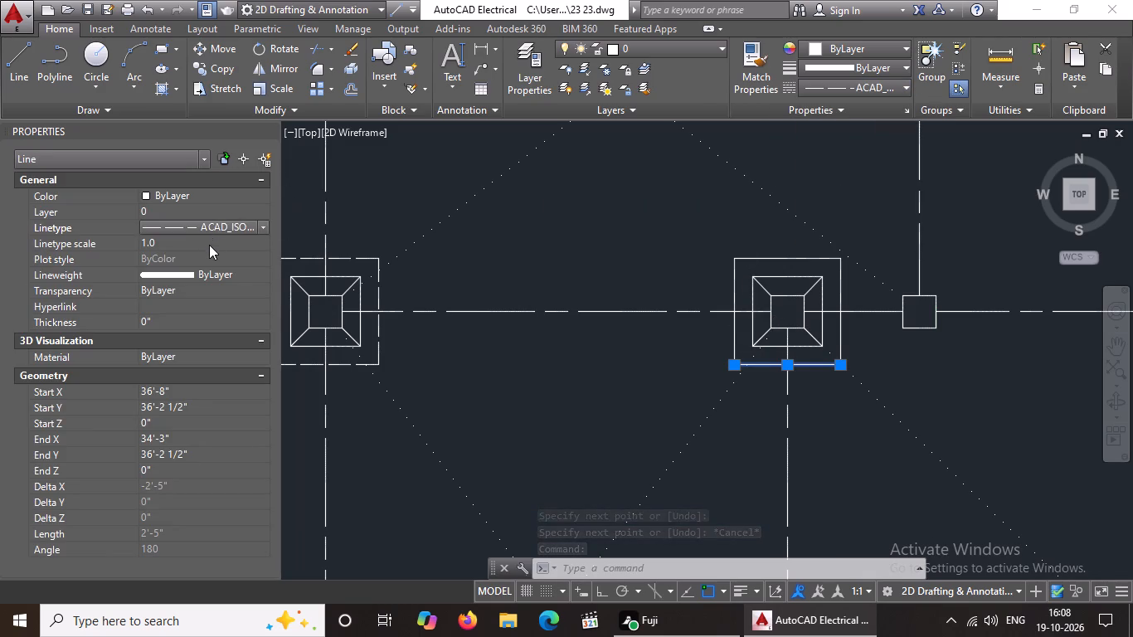
click(208, 249)
key(BackSpace)
key(BackSpace)
key(BackSpace)
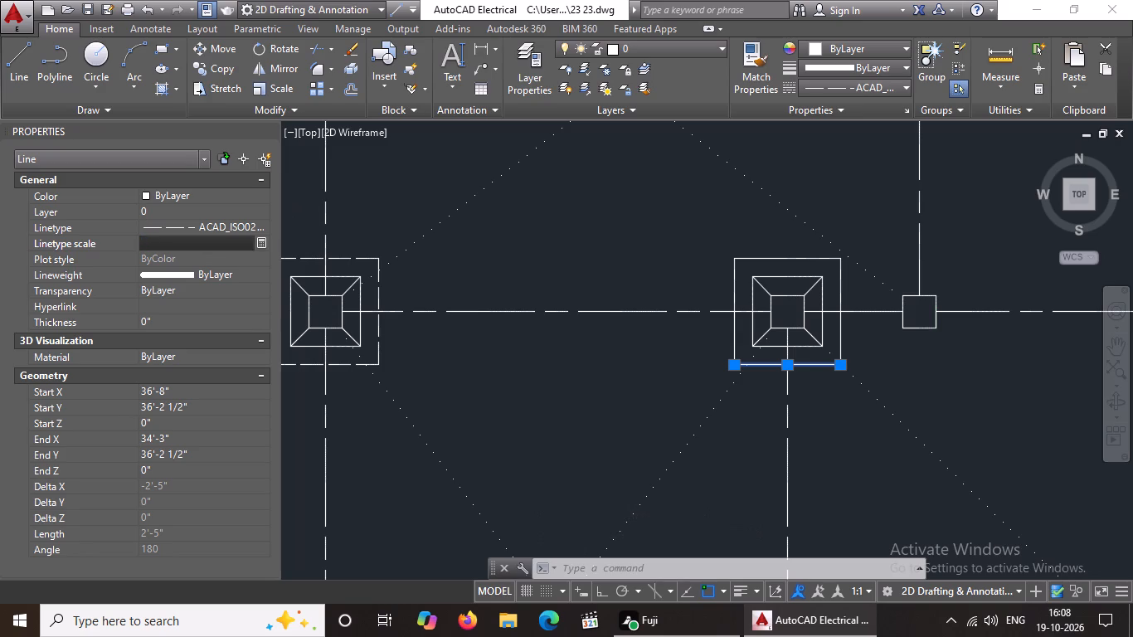
key(BackSpace)
text(0.5)
key(Return)
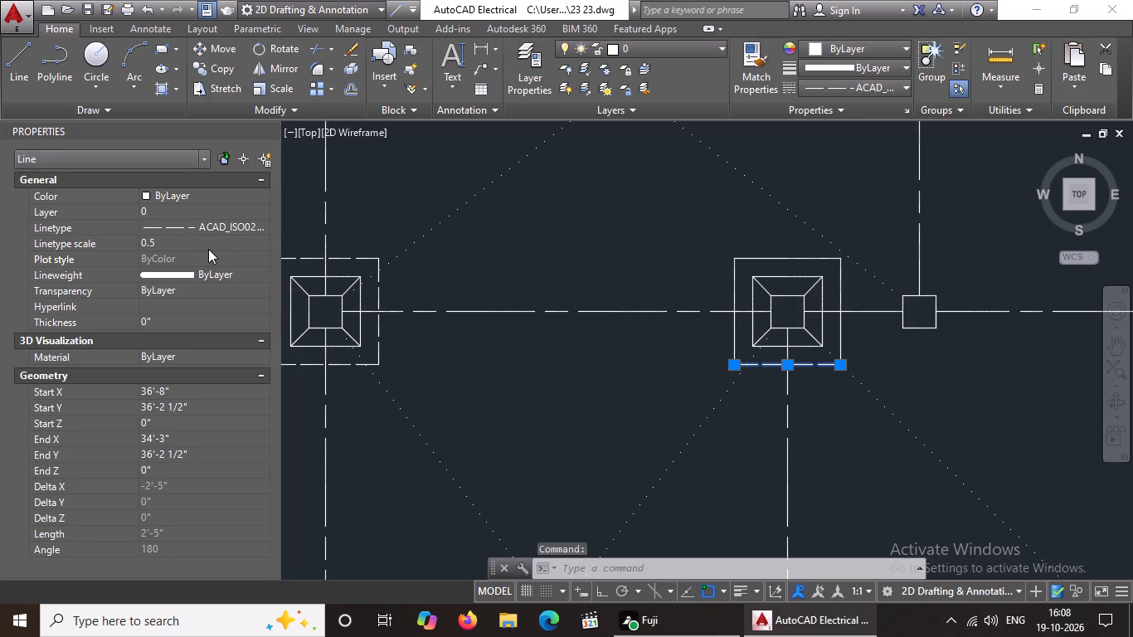
Apply the ACAD_ISO02W100 linetype with linetype scale 0.5 to the left edge of the outer footing square.
click(733, 337)
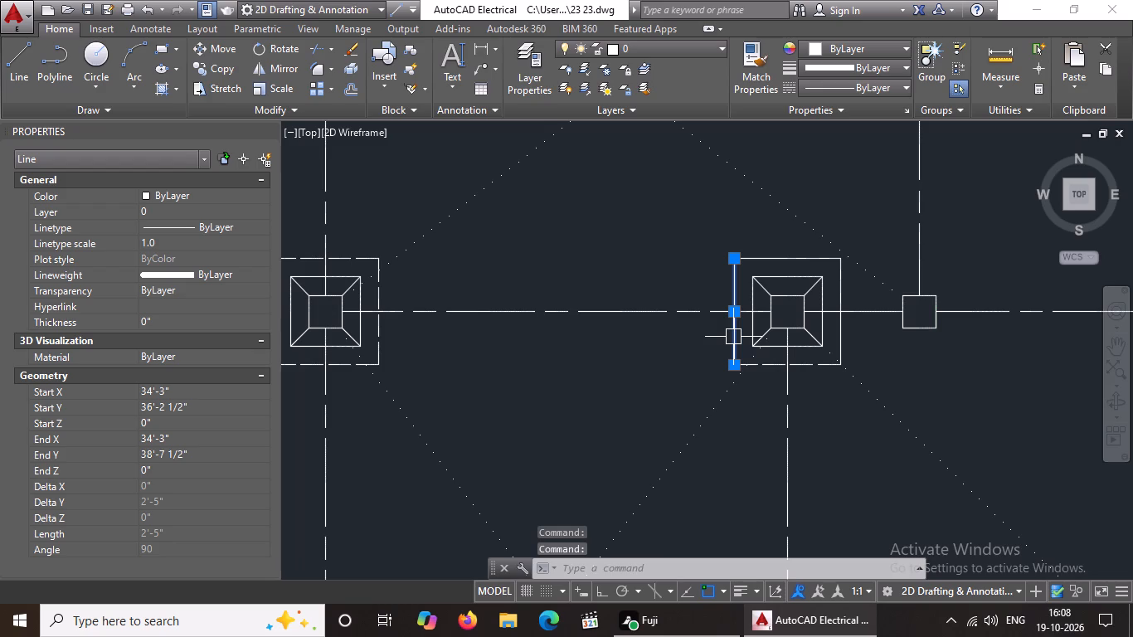
click(868, 89)
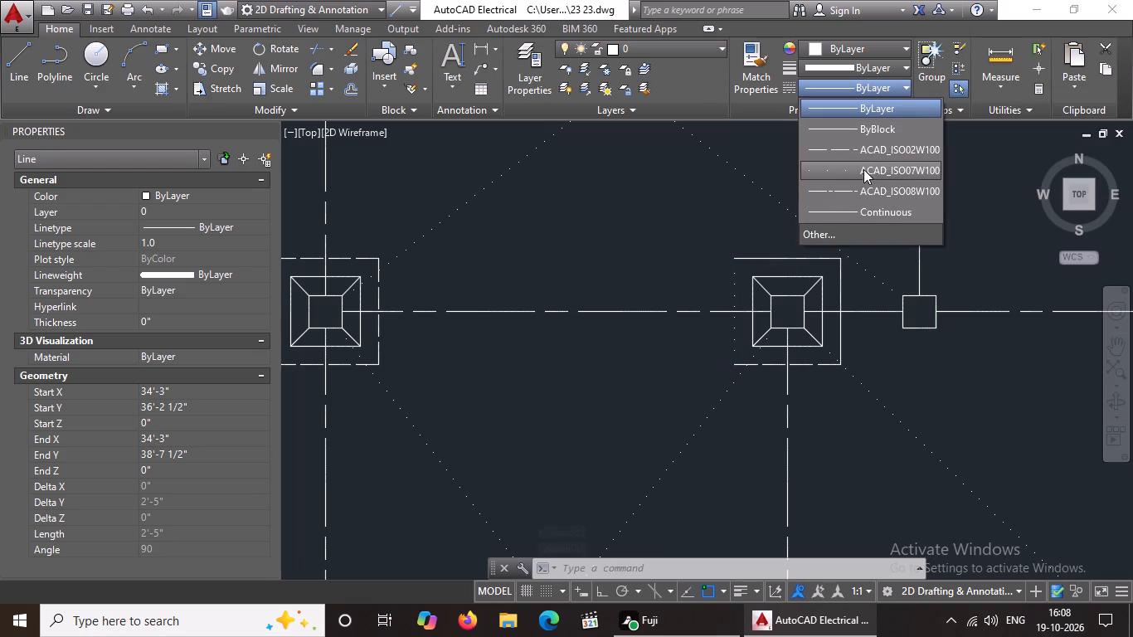
click(841, 150)
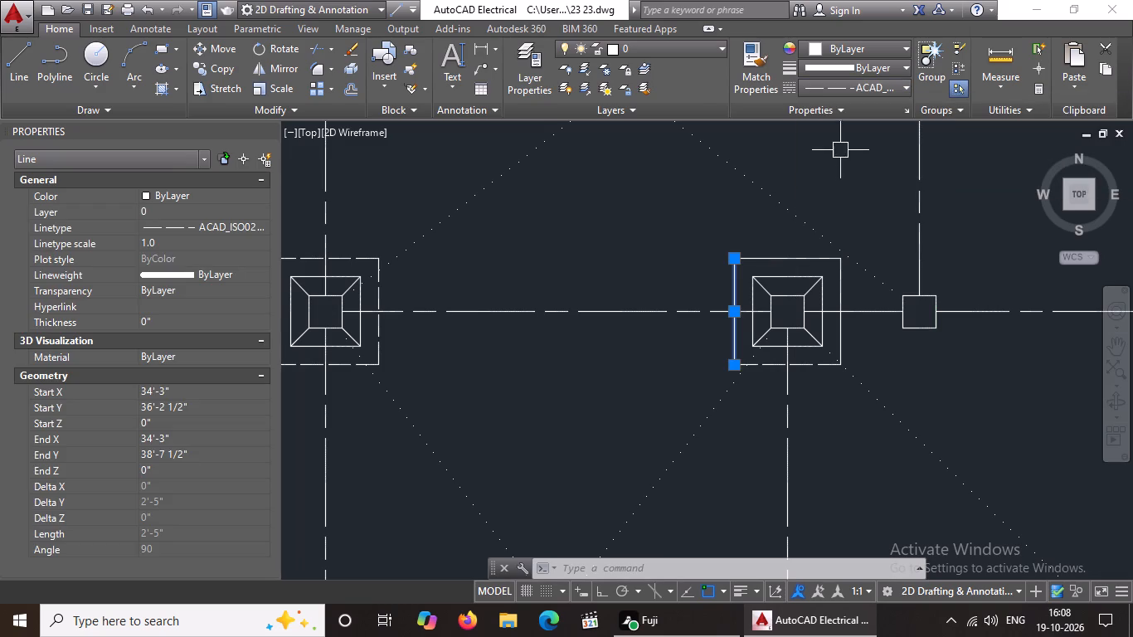
click(196, 243)
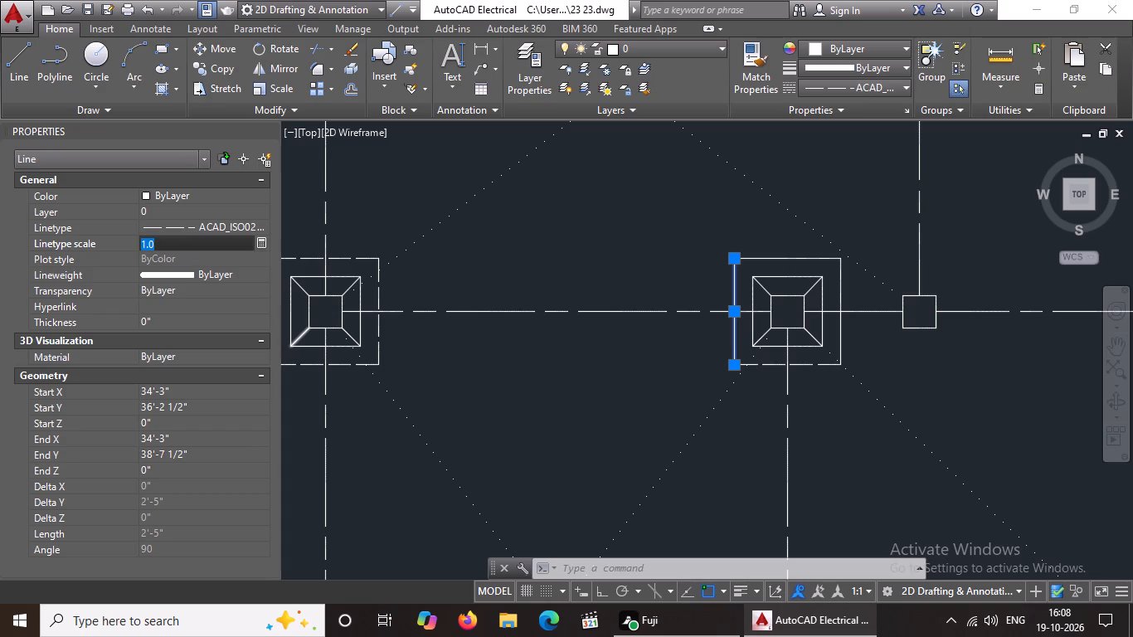
key(BackSpace)
key(BackSpace)
key(BackSpace)
key(BackSpace)
text(0.5)
key(Return)
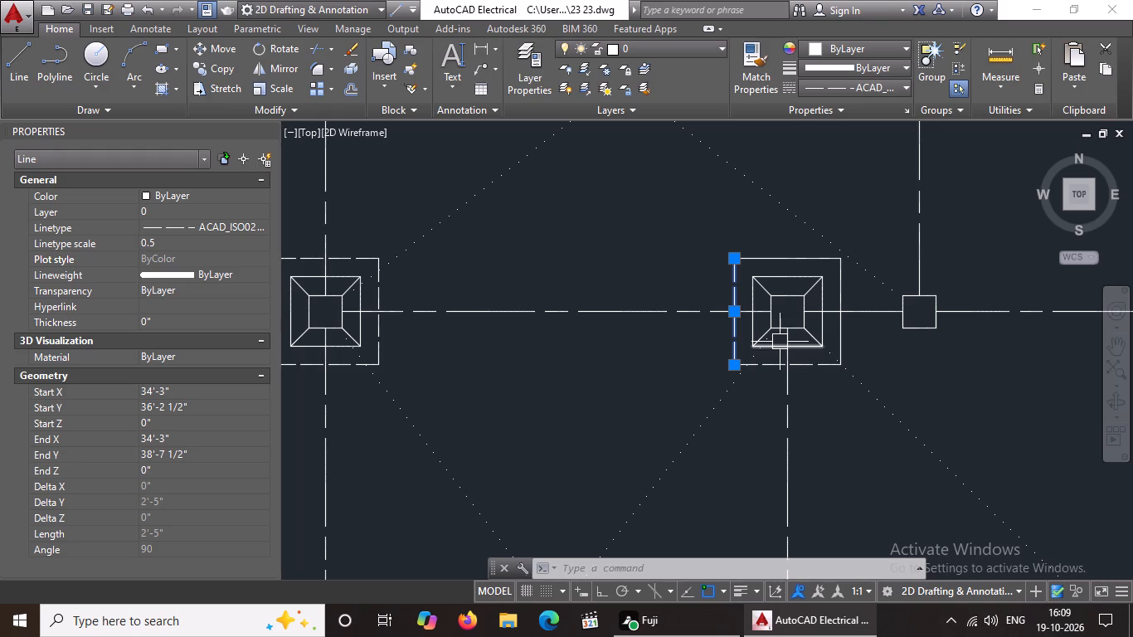
Set the top edge of the outer footing square to linetype ACAD_ISO02W100 and linetype scale 0.5.
click(764, 259)
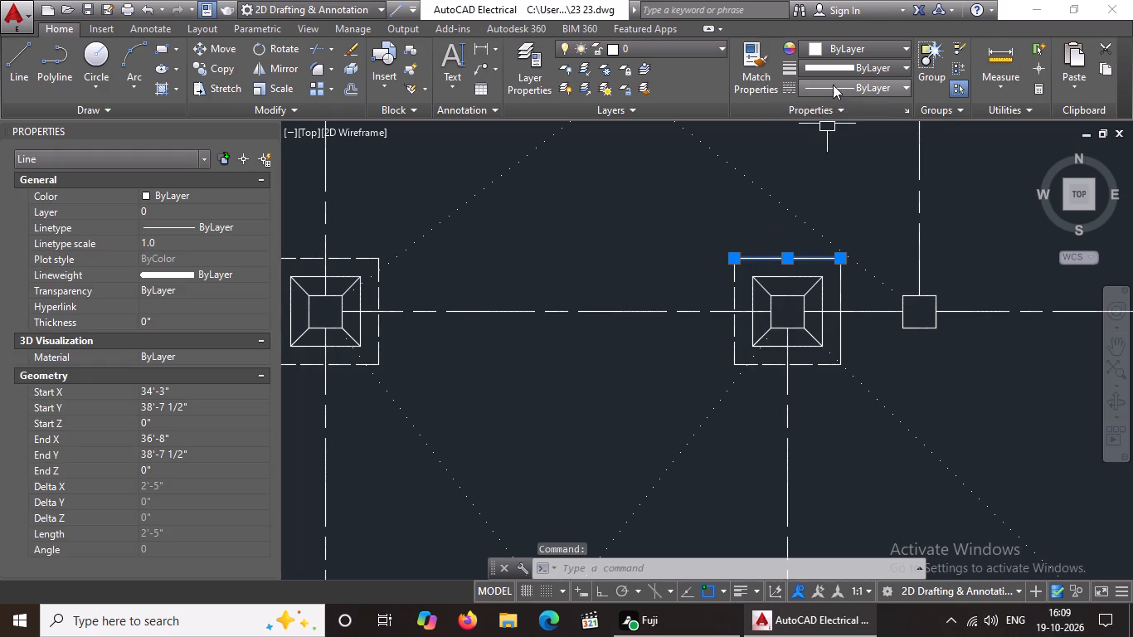
click(834, 84)
click(833, 152)
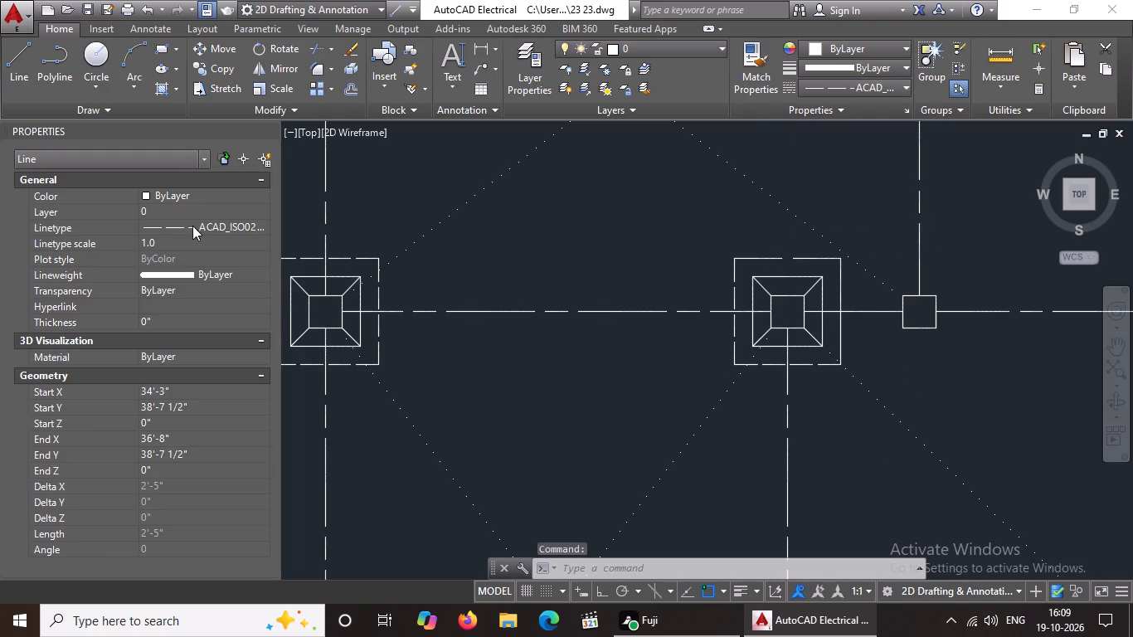
click(197, 241)
key(BackSpace)
key(BackSpace)
key(BackSpace)
key(BackSpace)
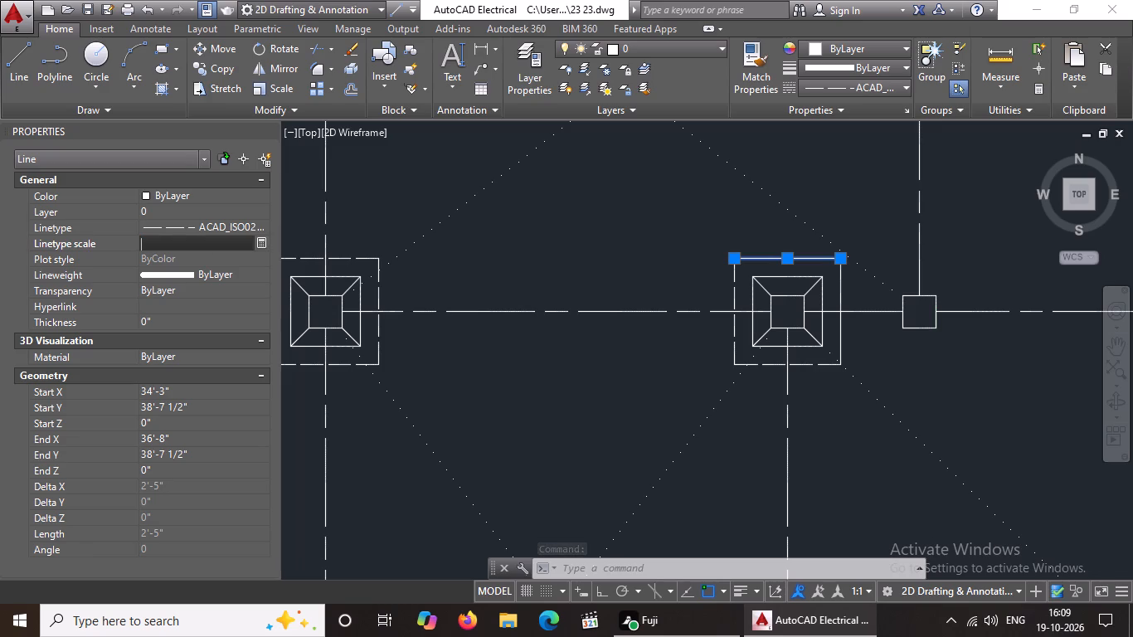
key(BackSpace)
key(BackSpace)
text(0.5)
key(Return)
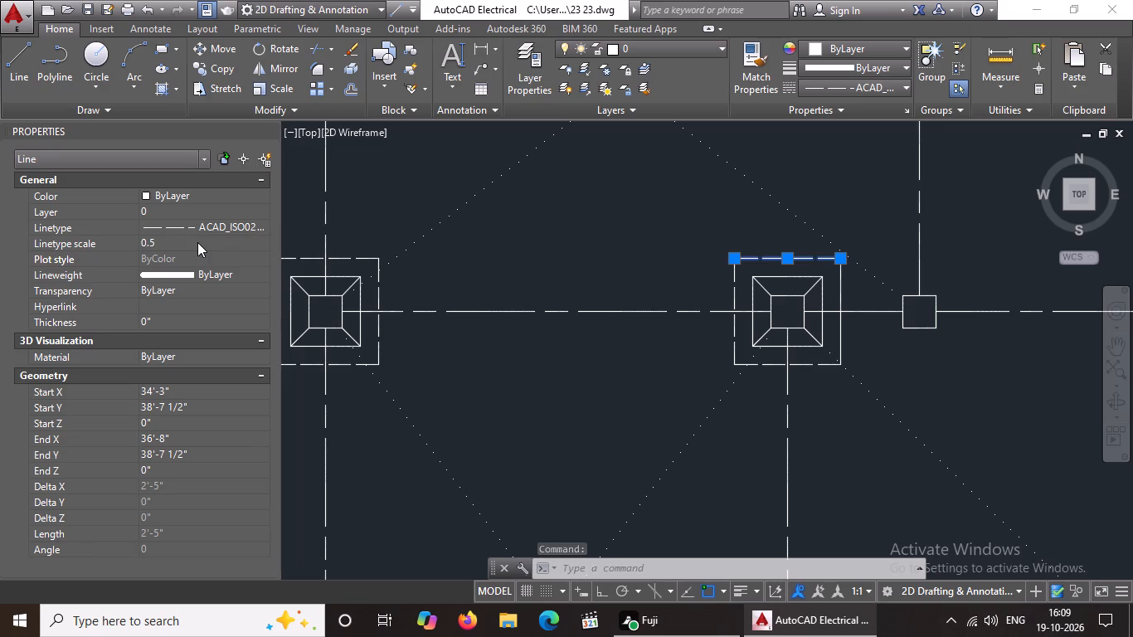
Apply the ACAD_ISO02W100 linetype with linetype scale 0.5 to the right edge of the outer footing square.
click(845, 291)
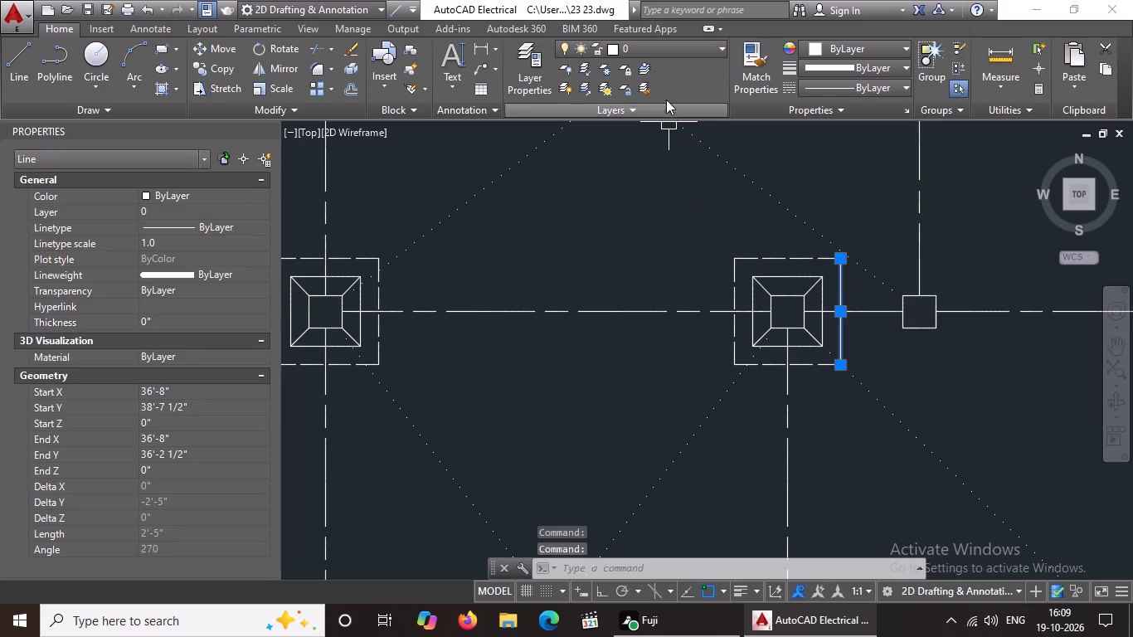
click(885, 89)
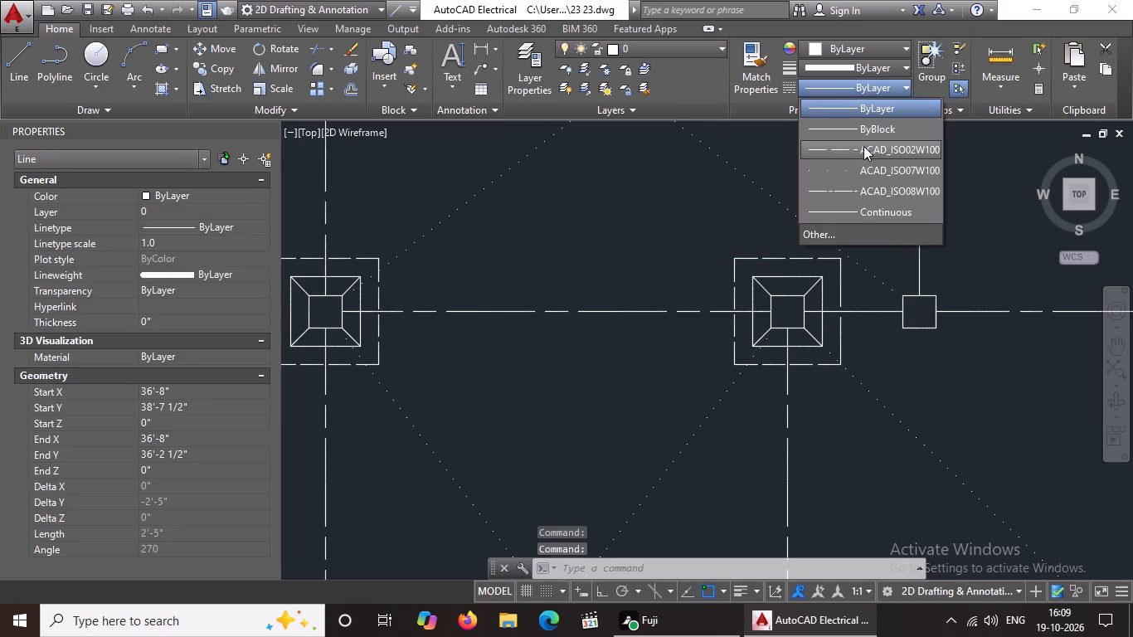
click(863, 146)
click(182, 241)
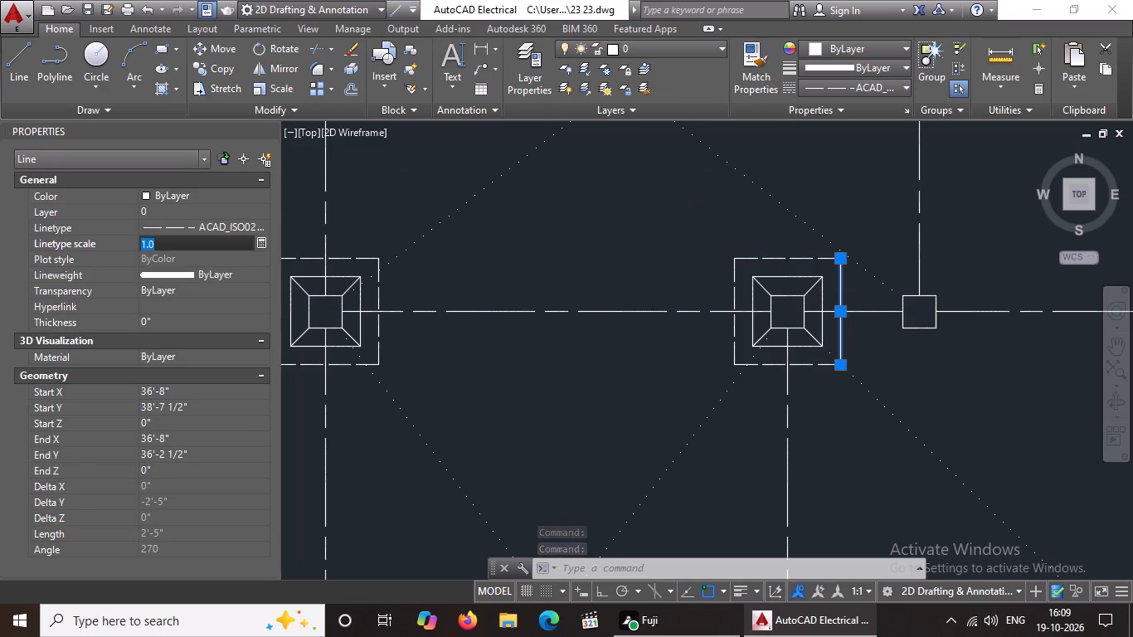
key(BackSpace)
key(BackSpace)
text(0.5)
key(Return)
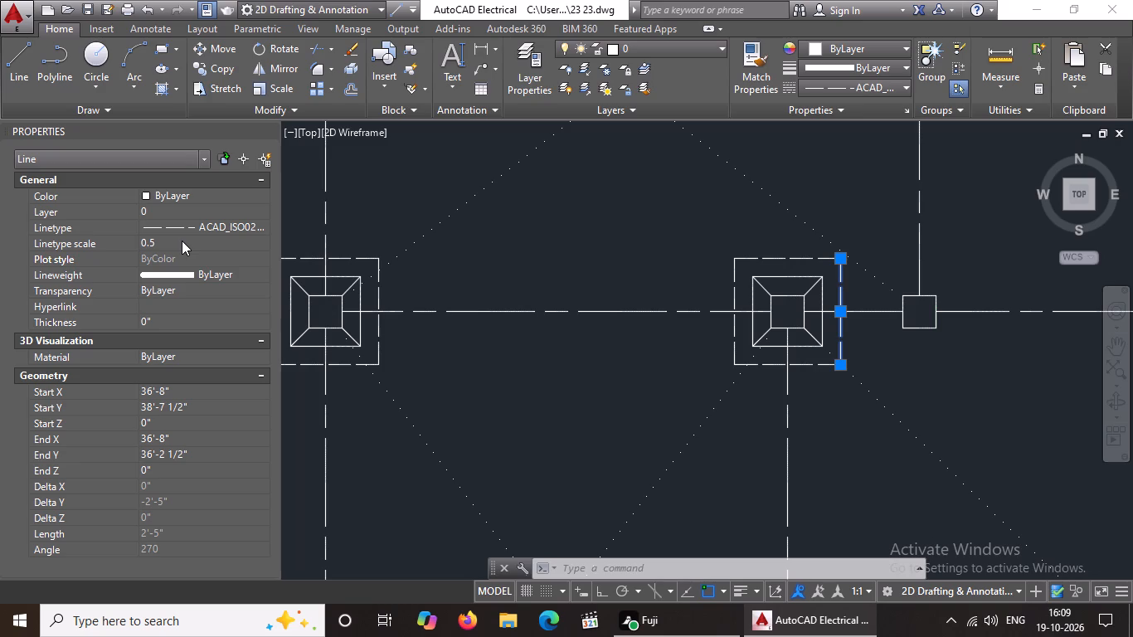
scroll(498, 348, down, 5)
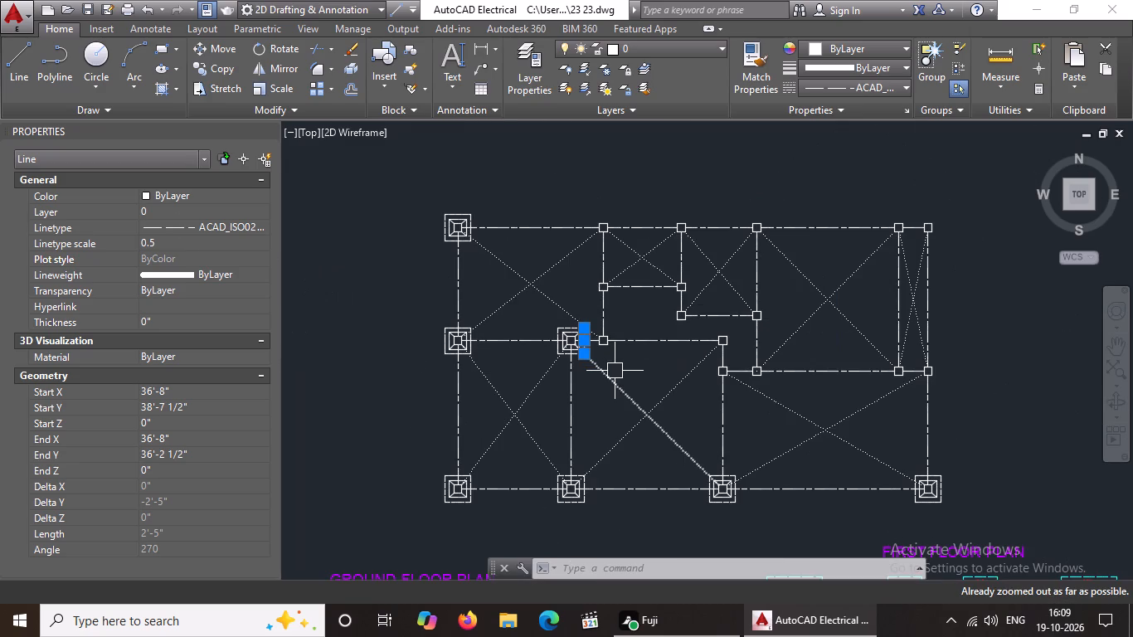
key(Escape)
Check the finished footings across the plan and inspect the columns along the top grid line that still lack footings.
scroll(577, 338, up, 2)
scroll(639, 350, down, 2)
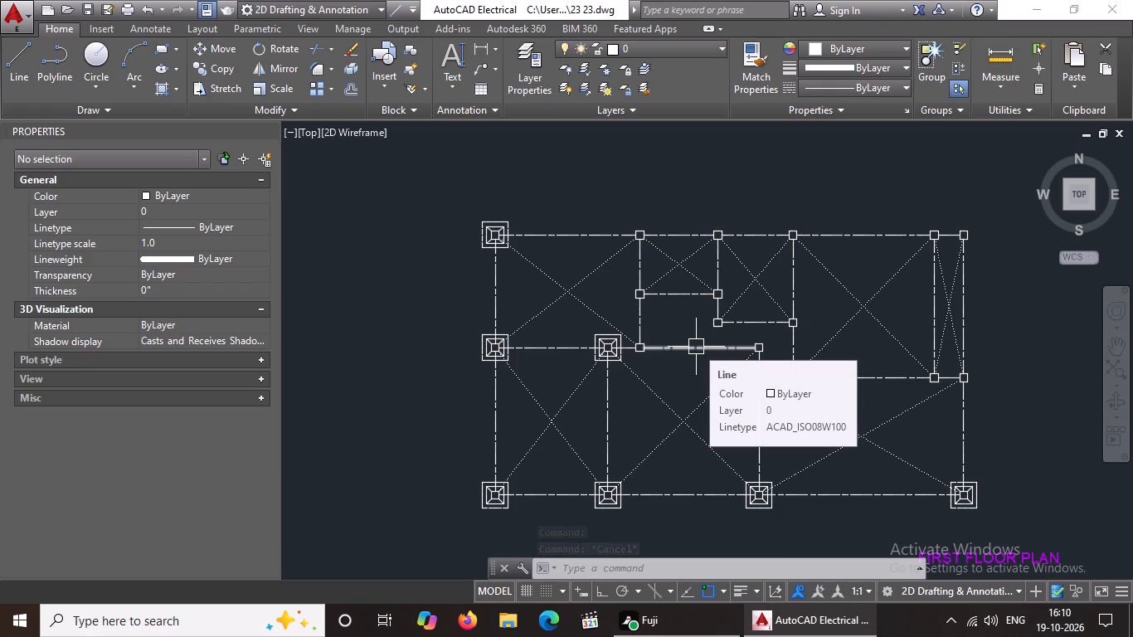
scroll(658, 553, up, 3)
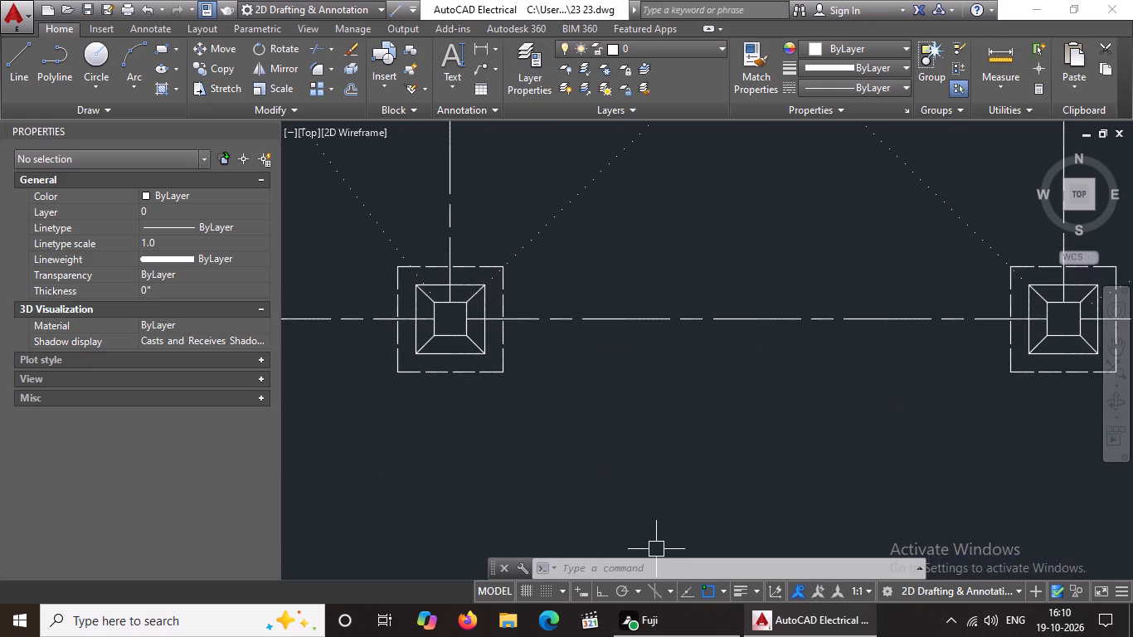
scroll(656, 548, down, 2)
middle_drag(844, 476, 816, 518)
middle_drag(691, 438, 688, 527)
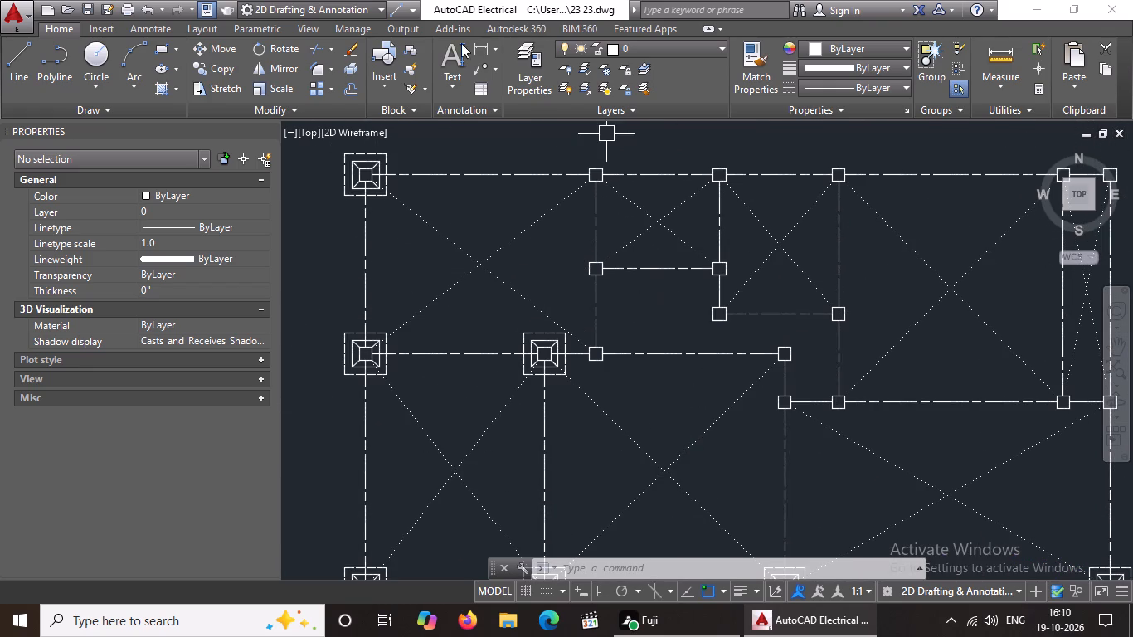
scroll(588, 148, up, 1)
middle_drag(588, 148, 562, 292)
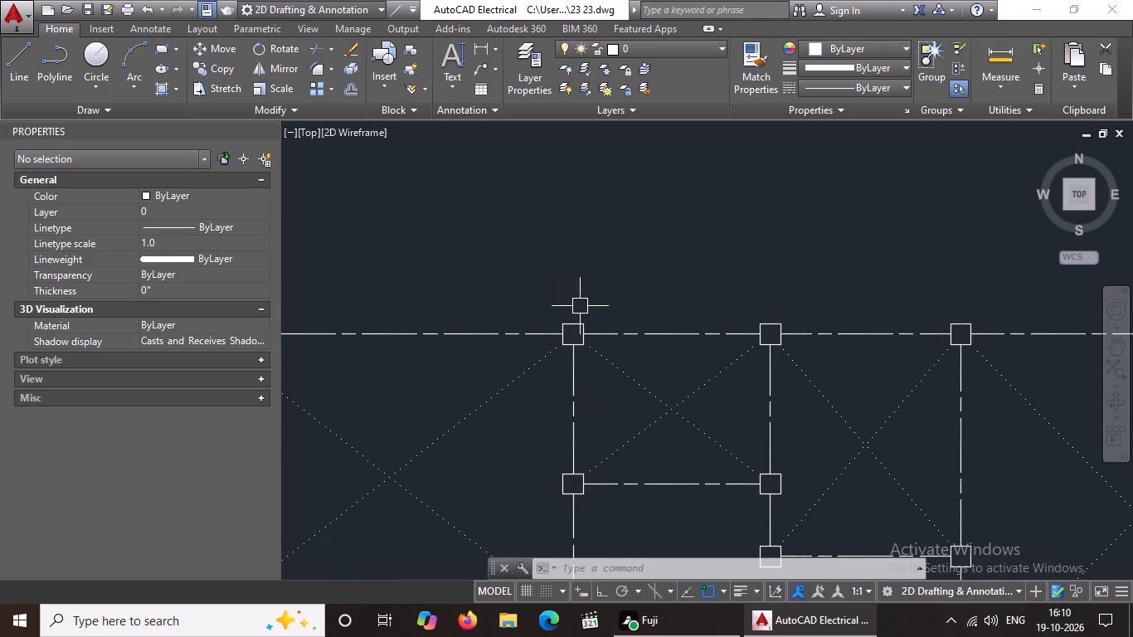
Offset the top edge of the second column on the top grid line outward twice, at 5" spacing.
key(Escape)
key(o)
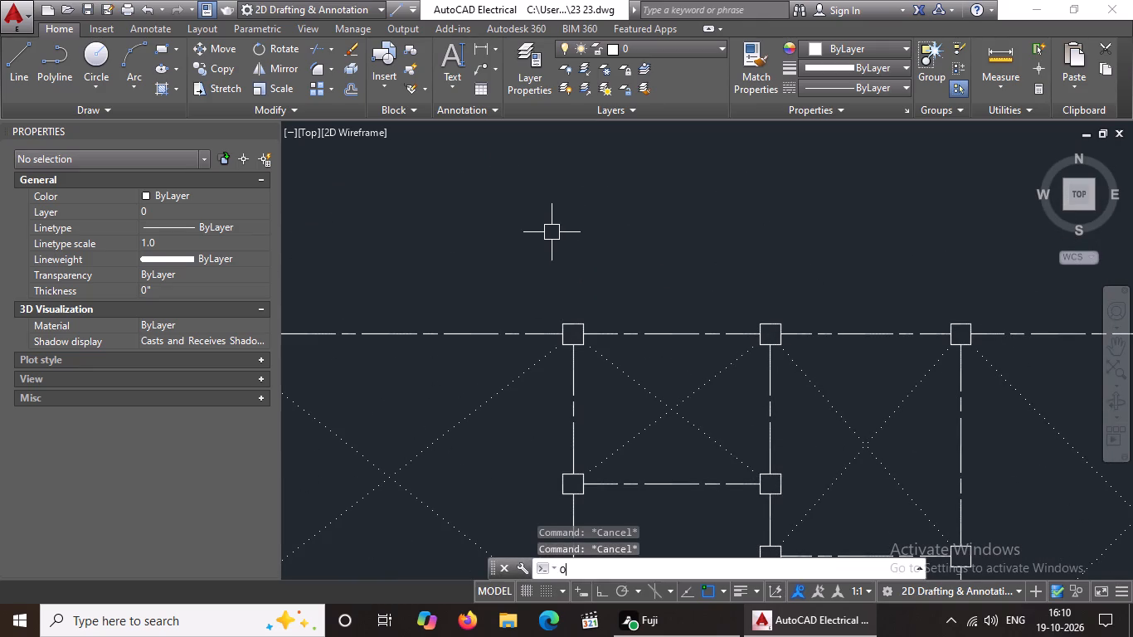
key(Return)
text(5")
key(Return)
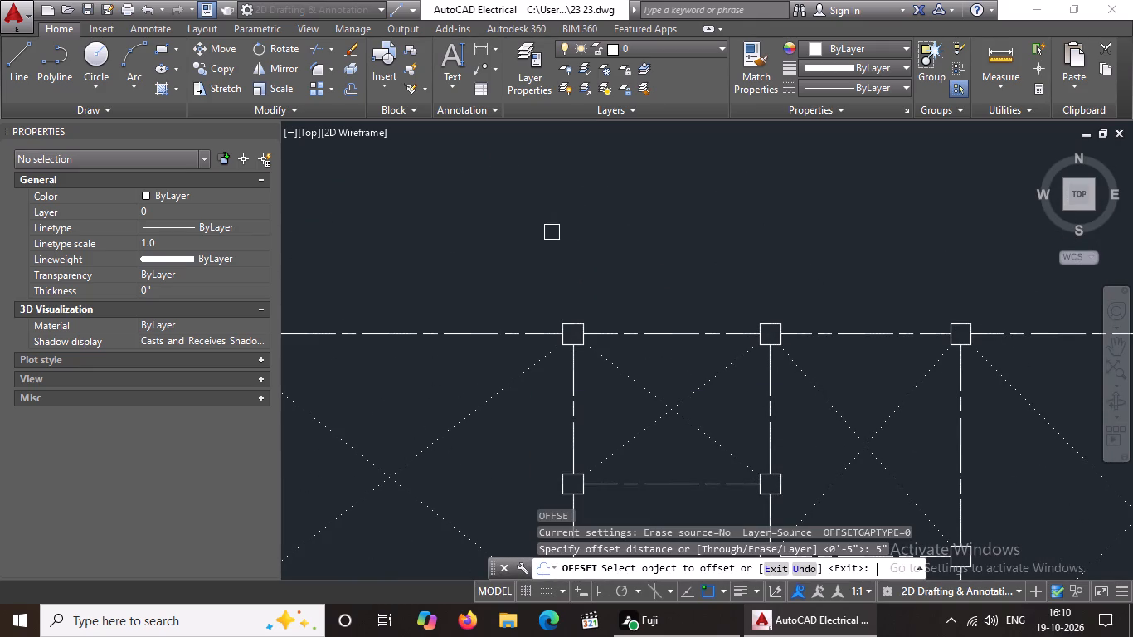
click(579, 323)
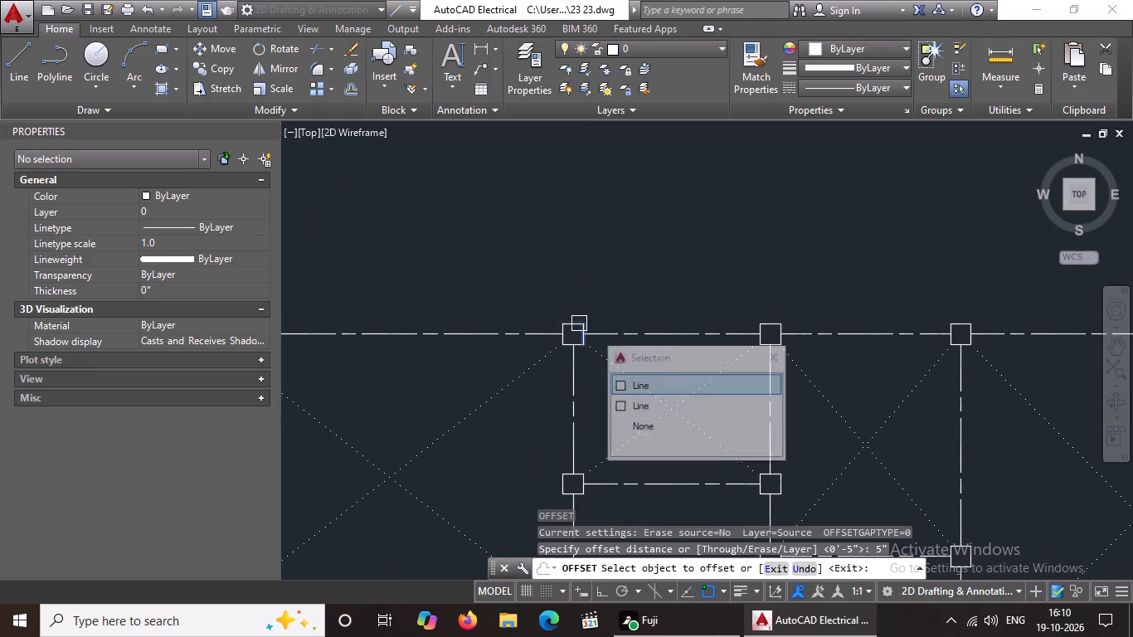
click(547, 254)
scroll(576, 334, up, 2)
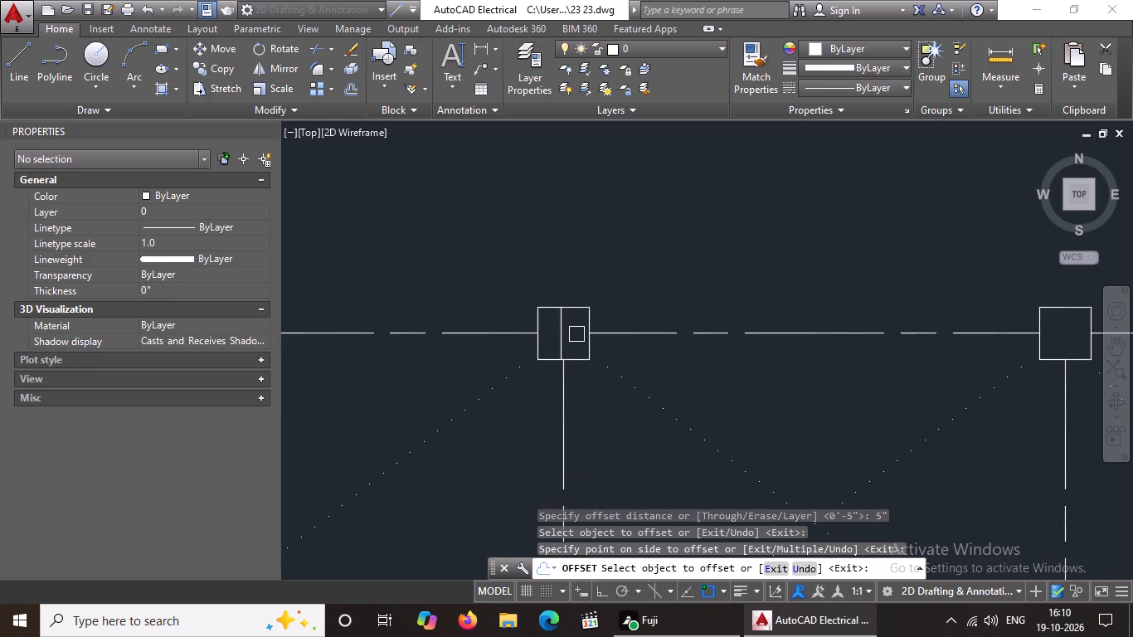
key(ctrl+z)
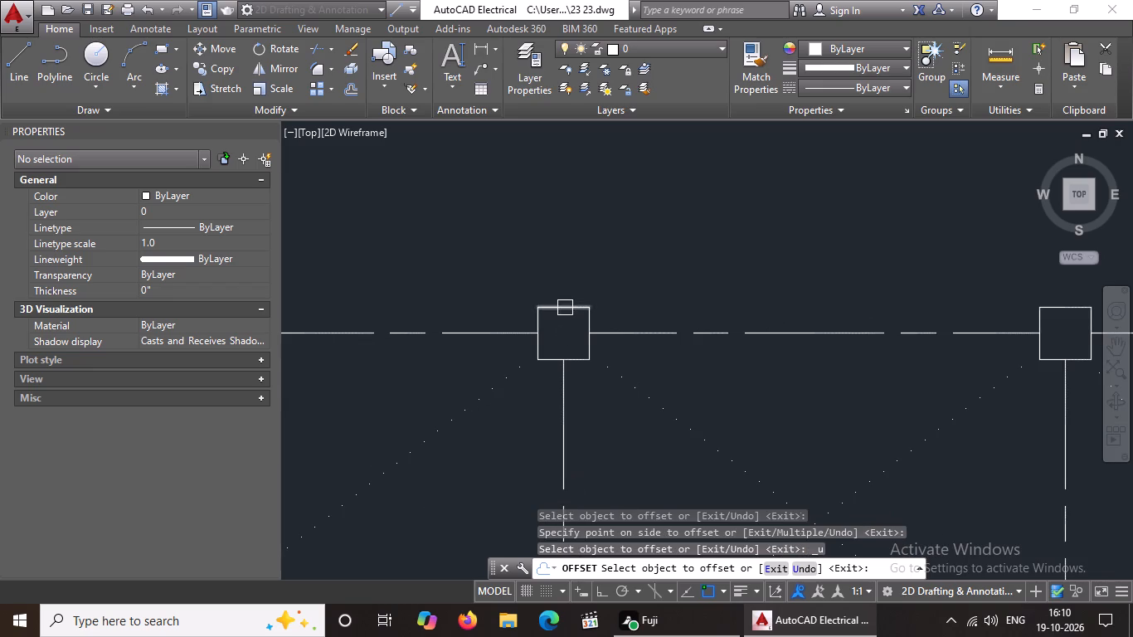
click(565, 308)
drag(556, 241, 556, 249)
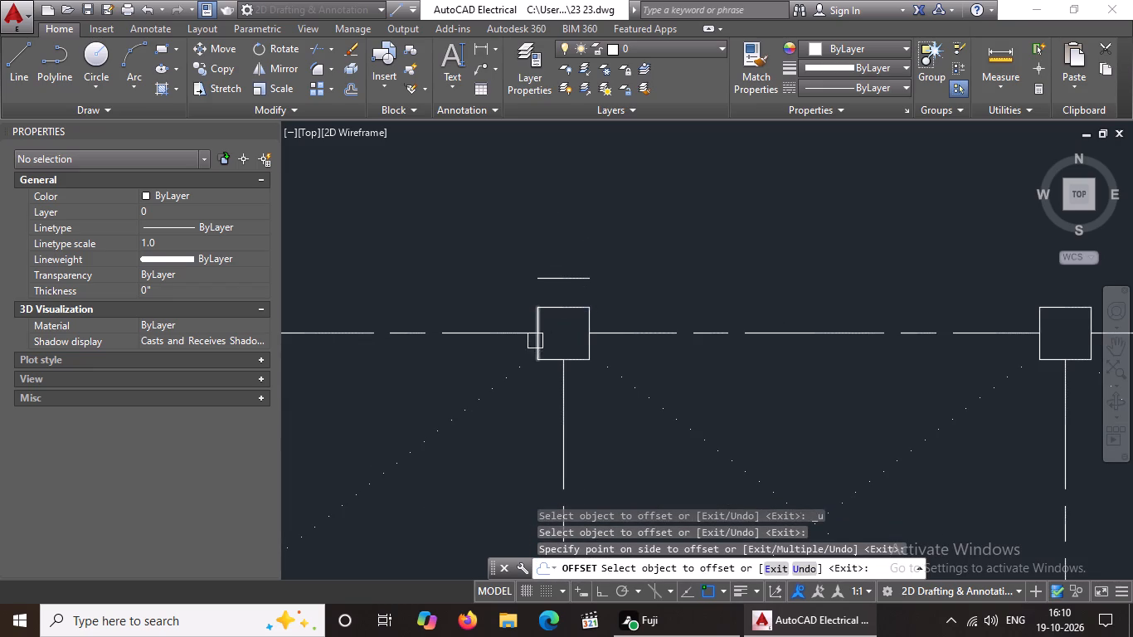
scroll(535, 341, up, 1)
click(570, 246)
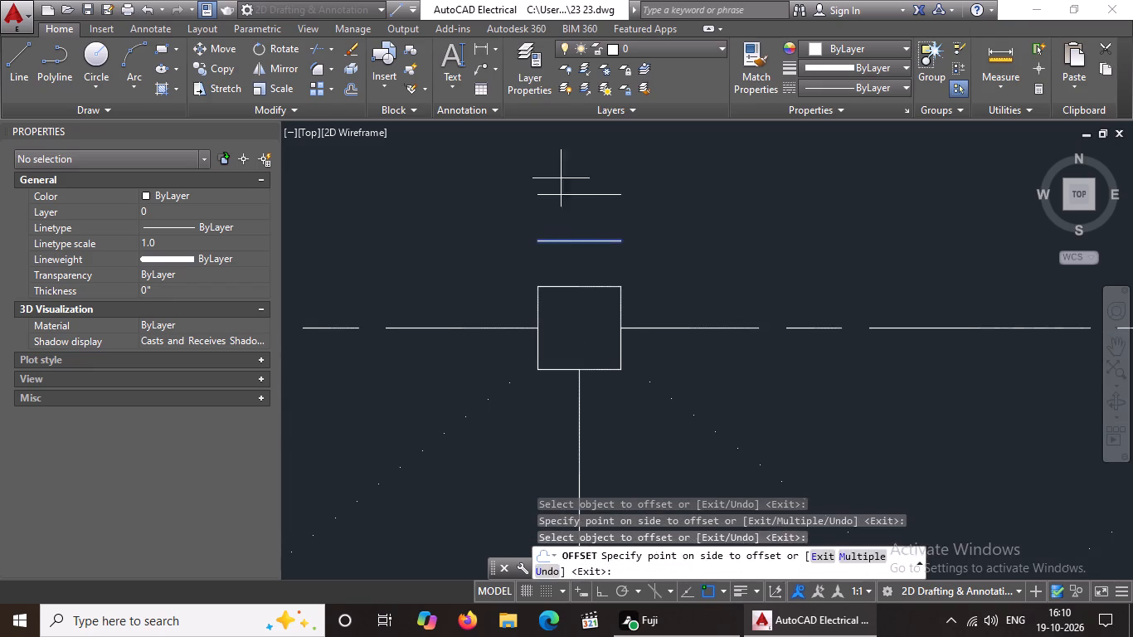
click(561, 178)
Offset the left, bottom and right edges of the same column outward twice each at 5" spacing.
click(541, 309)
click(477, 294)
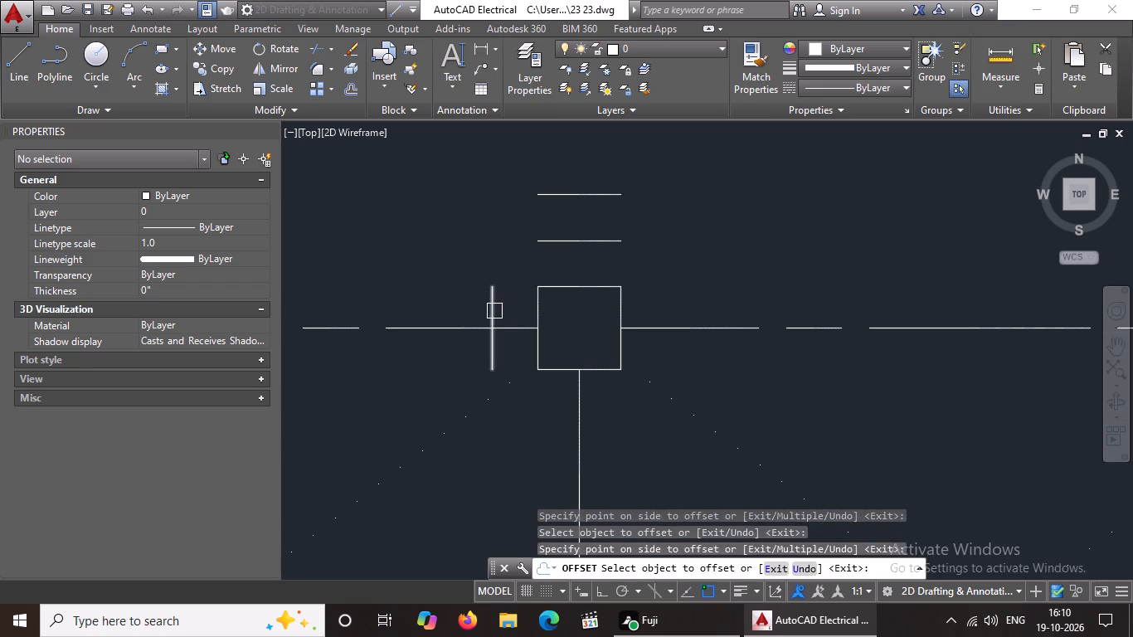
click(494, 311)
click(427, 308)
drag(592, 371, 597, 391)
click(607, 443)
drag(606, 422, 606, 461)
click(606, 461)
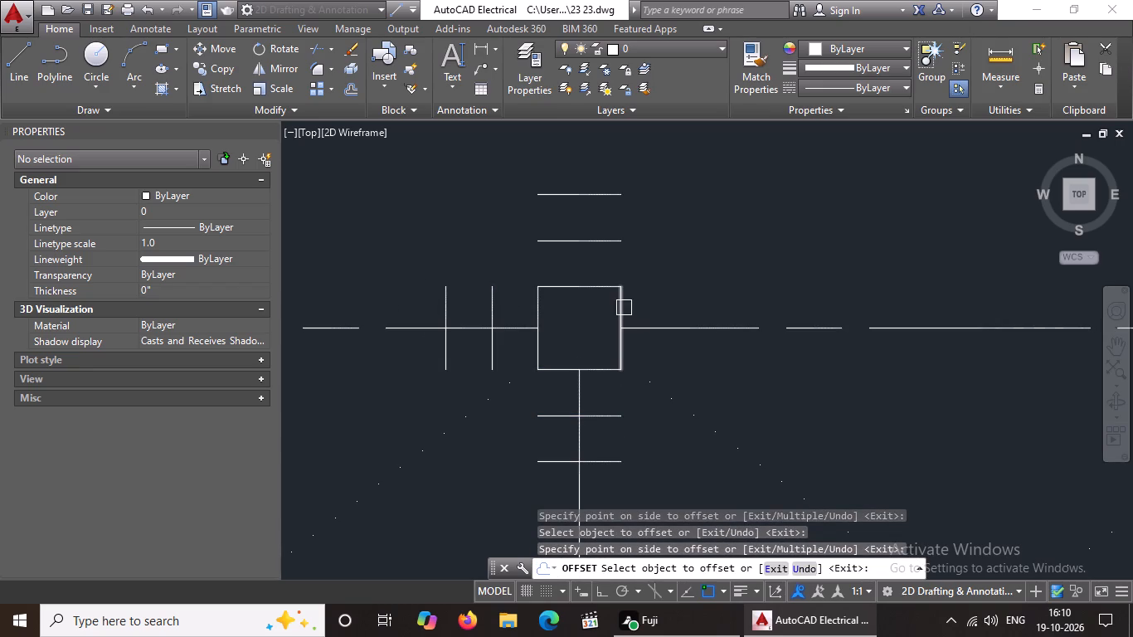
click(623, 308)
click(663, 286)
click(668, 295)
click(710, 288)
Offset the bottom and left edges of the column directly below outward twice each at 5" spacing.
scroll(727, 279, down, 4)
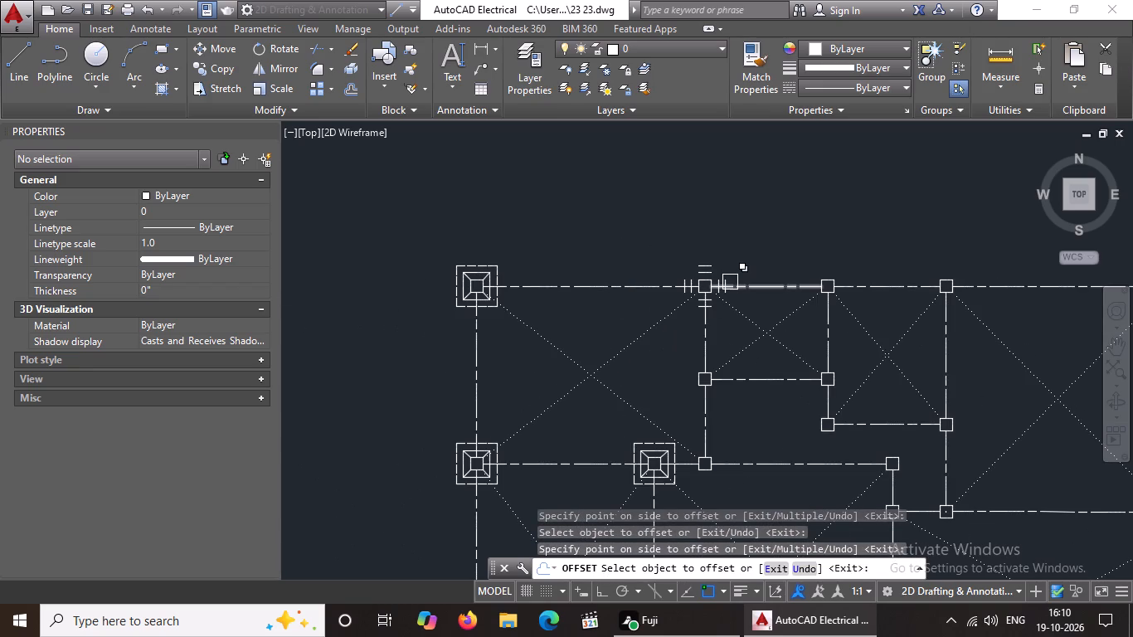
scroll(714, 409, up, 3)
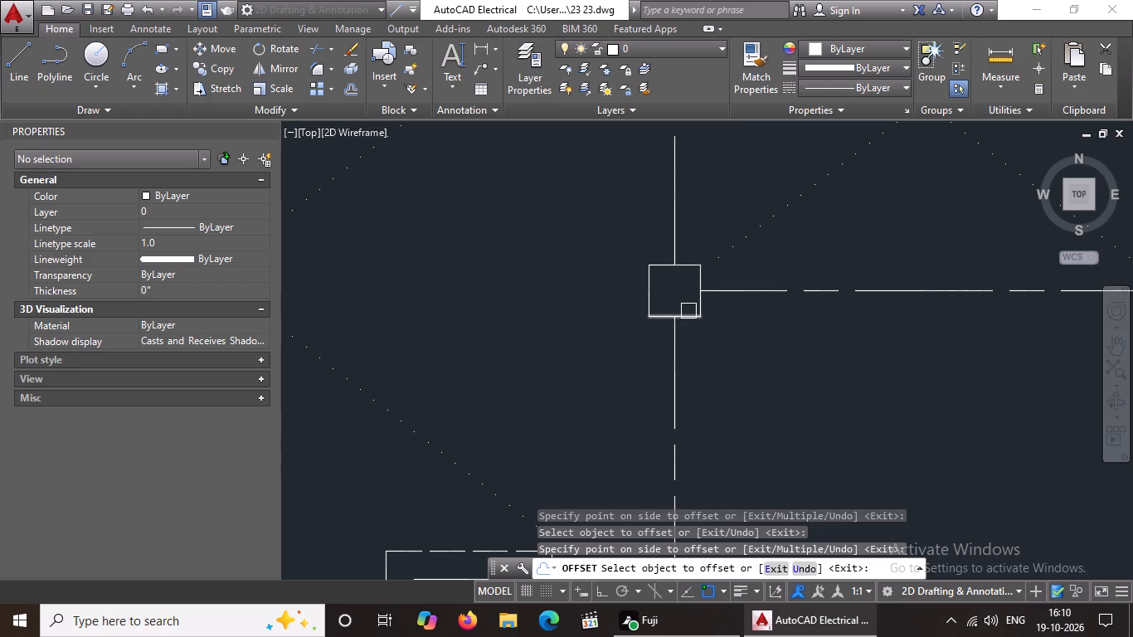
drag(688, 311, 691, 328)
click(705, 400)
drag(692, 345, 703, 430)
click(703, 430)
click(645, 289)
click(599, 308)
drag(617, 296, 576, 306)
drag(494, 313, 518, 304)
Offset that lower column's top edge outward twice and its right edge once at 5" spacing, then end the offset.
scroll(654, 275, up, 1)
drag(656, 259, 657, 236)
click(651, 192)
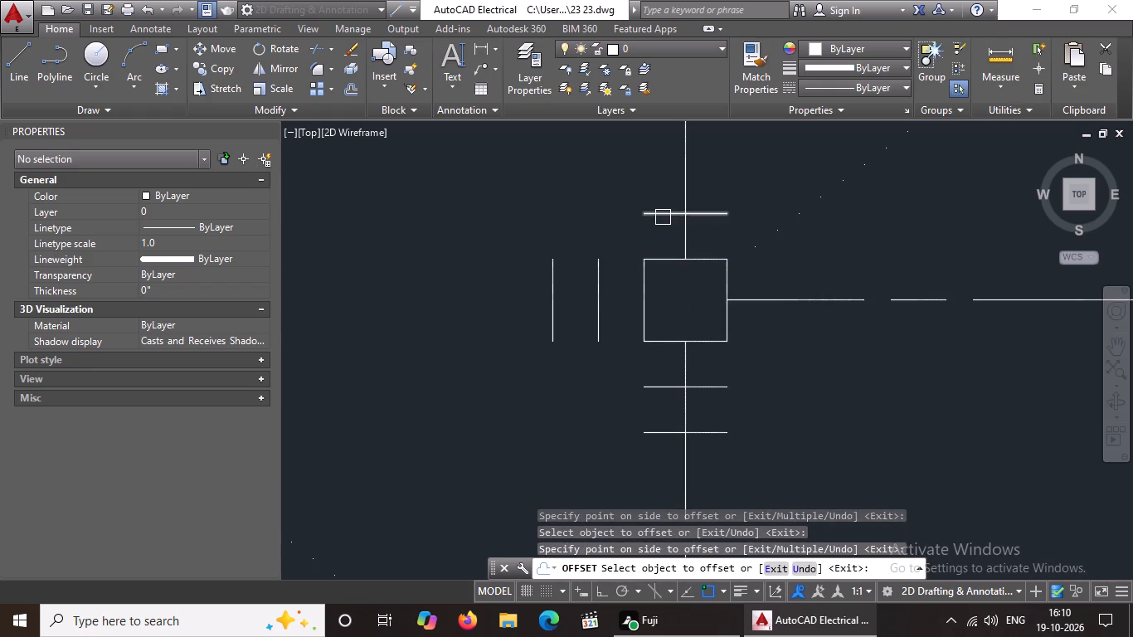
drag(663, 216, 663, 200)
click(660, 174)
drag(729, 325, 743, 322)
click(762, 319)
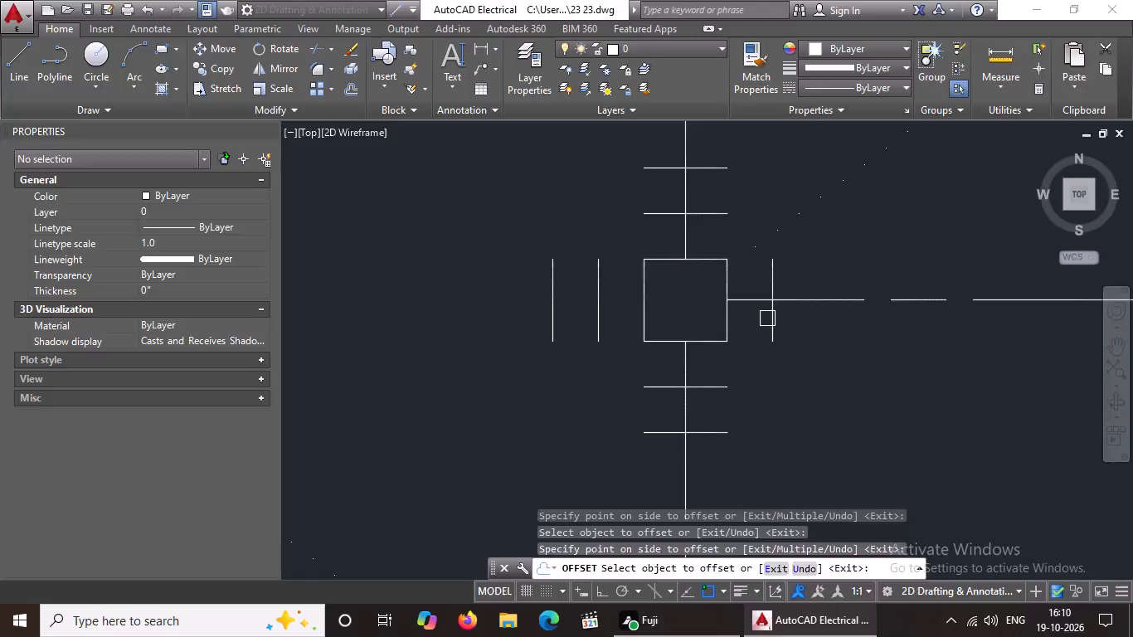
drag(771, 318, 809, 309)
scroll(819, 306, down, 3)
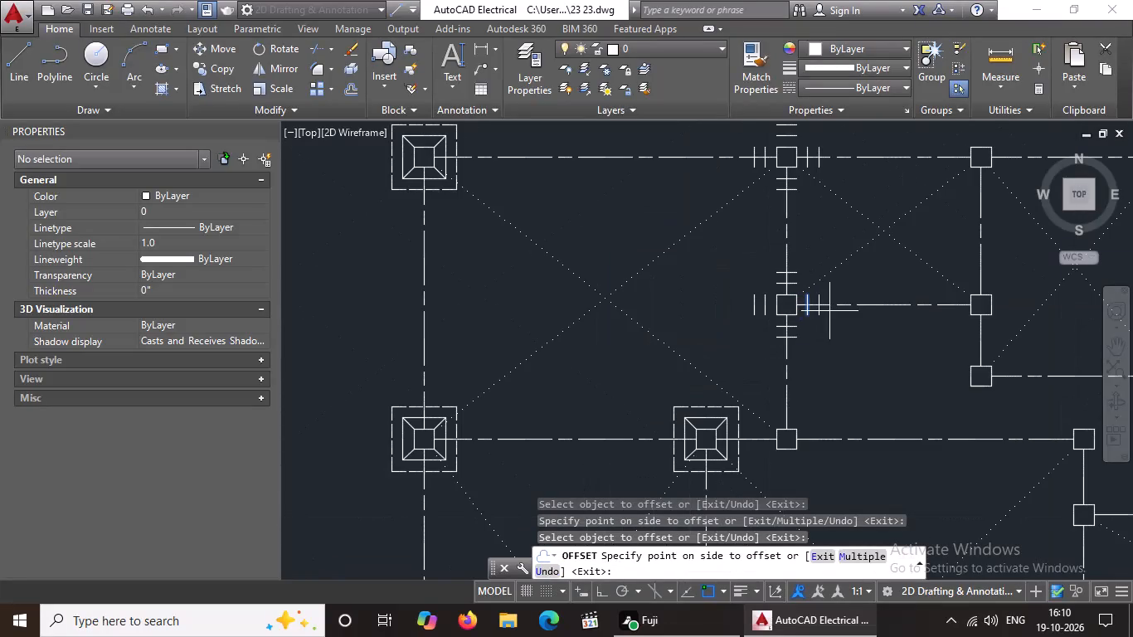
key(Escape)
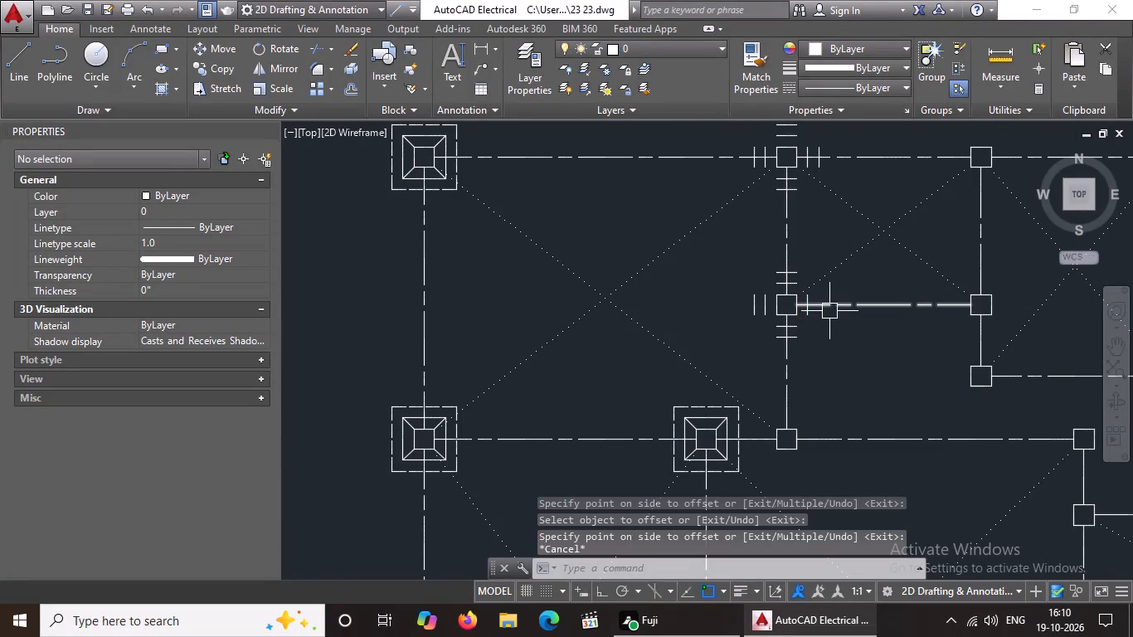
scroll(831, 338, down, 1)
key(Escape)
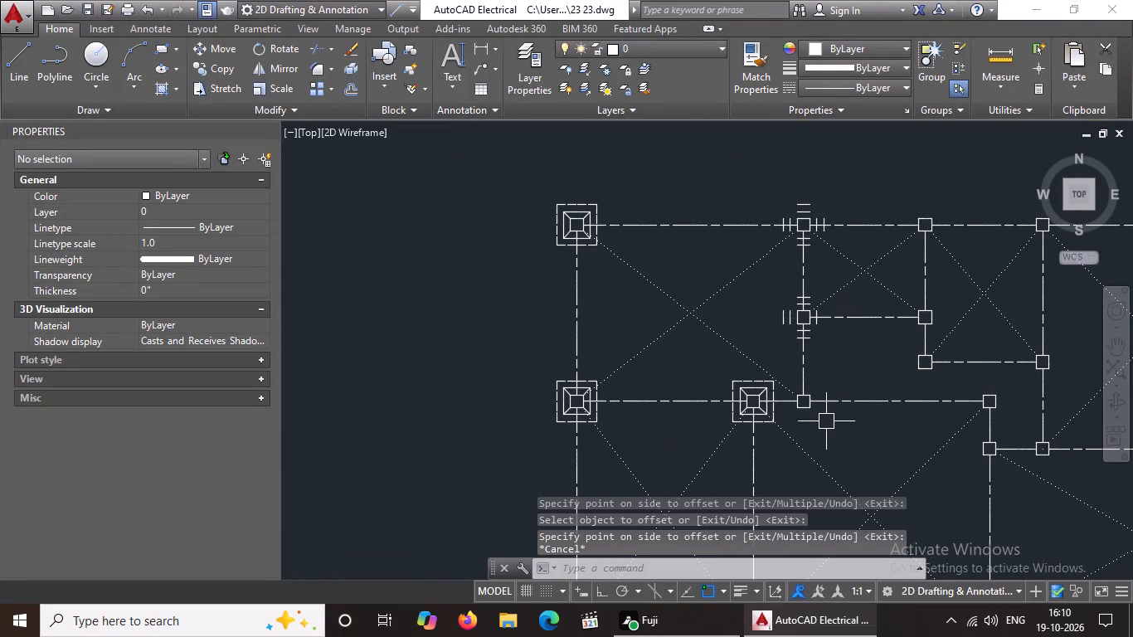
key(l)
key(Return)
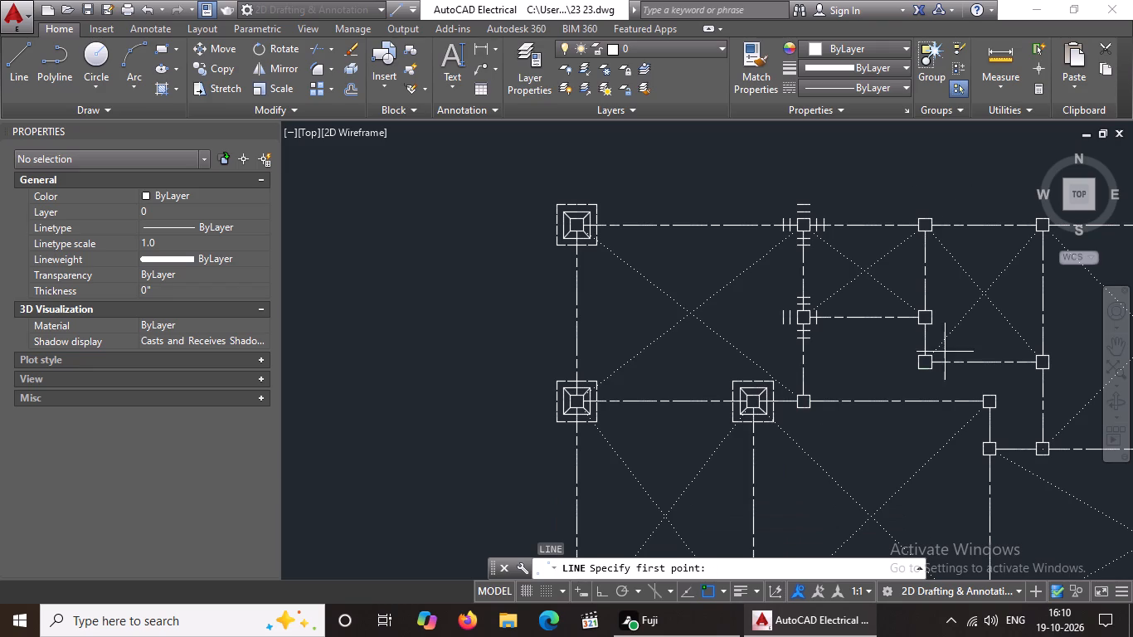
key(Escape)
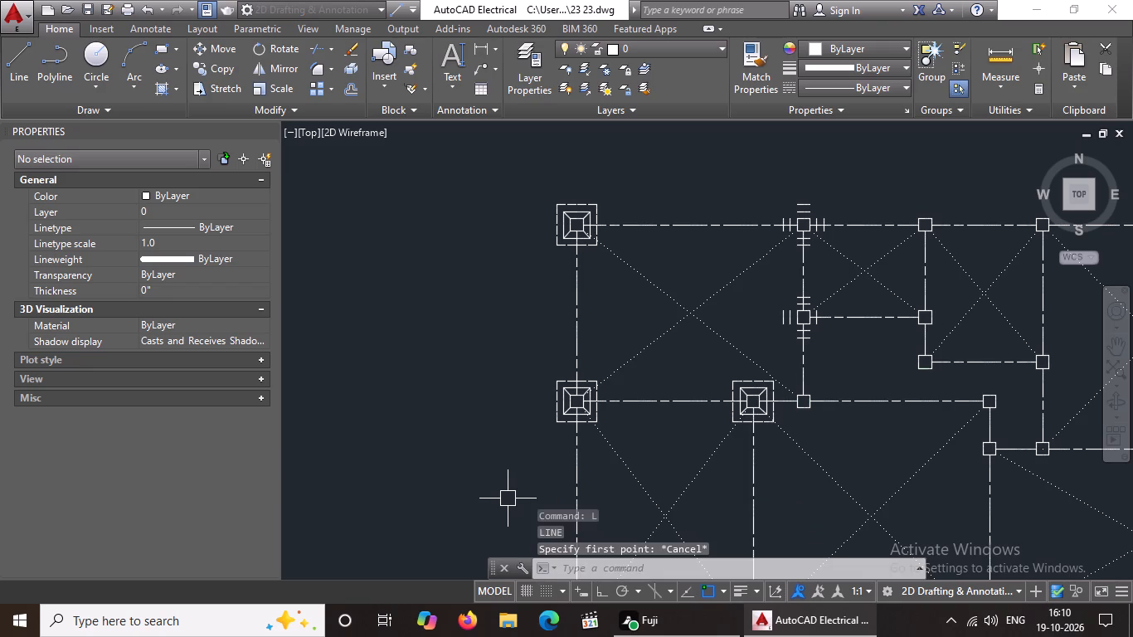
Fillet the inner footing lines around the second top-grid column at their top-left corner with radius 0.
key(f)
key(Return)
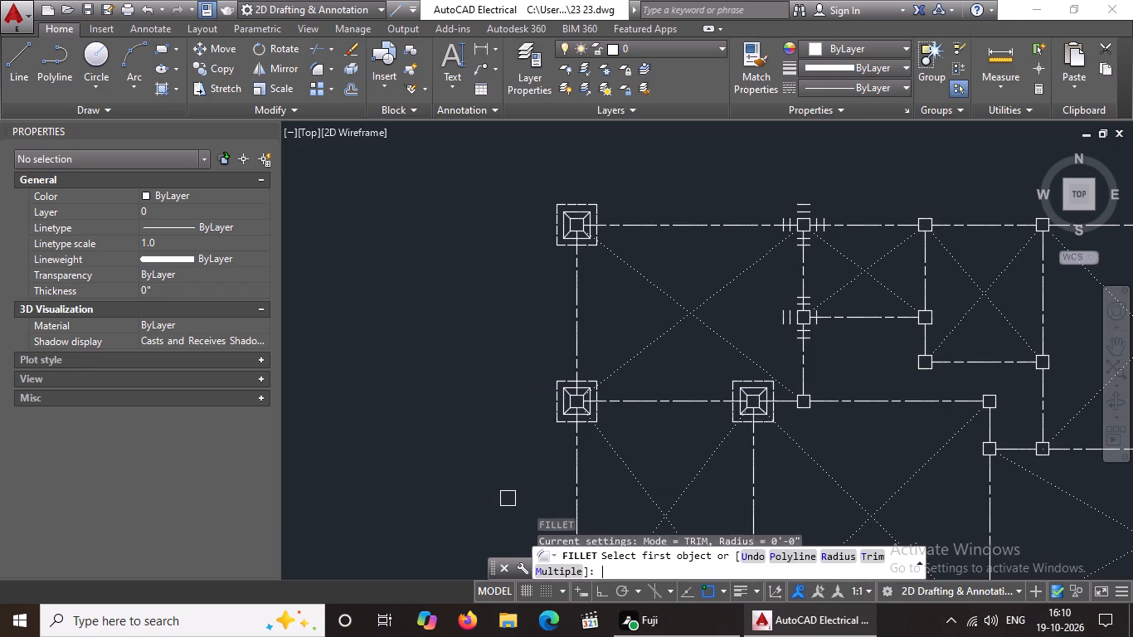
text(MN)
key(Return)
key(r)
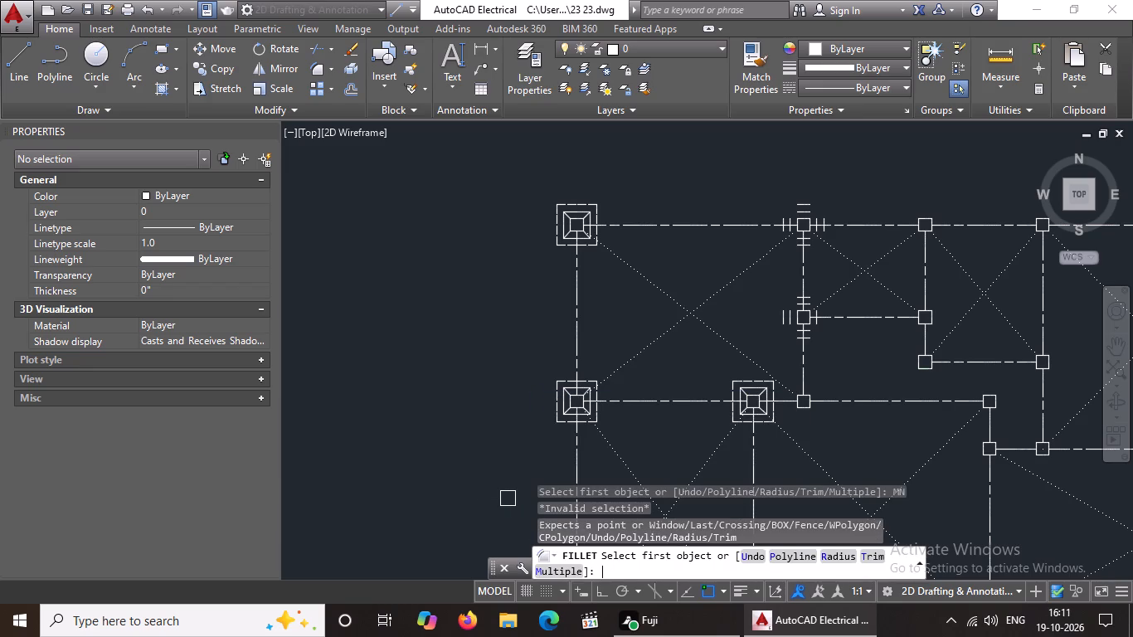
key(Return)
key(0)
key(Return)
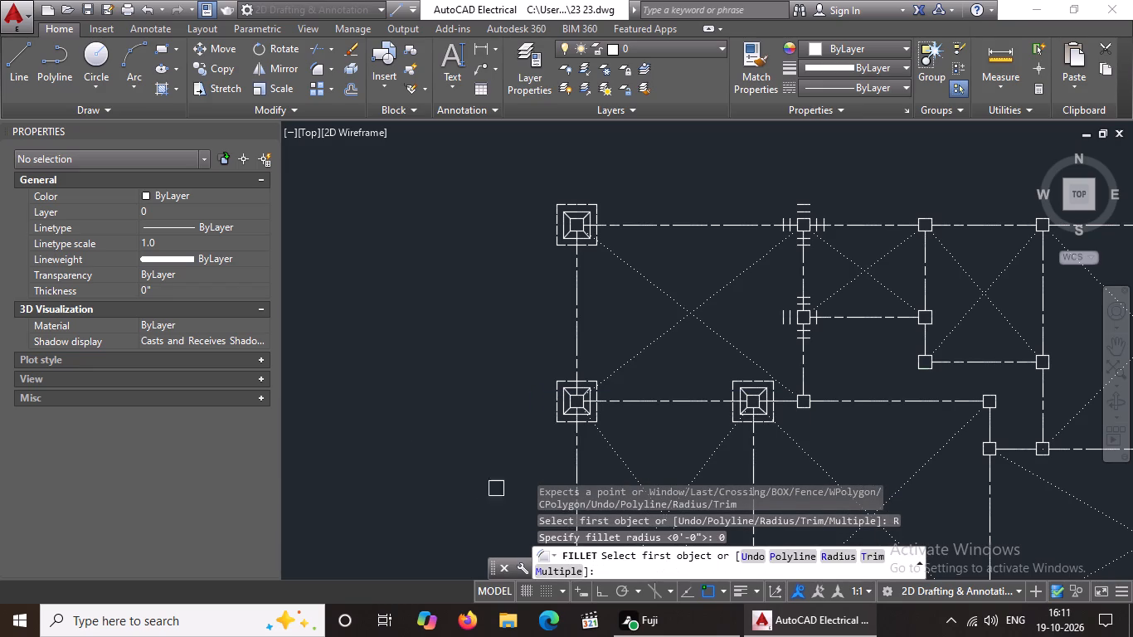
scroll(790, 171, up, 3)
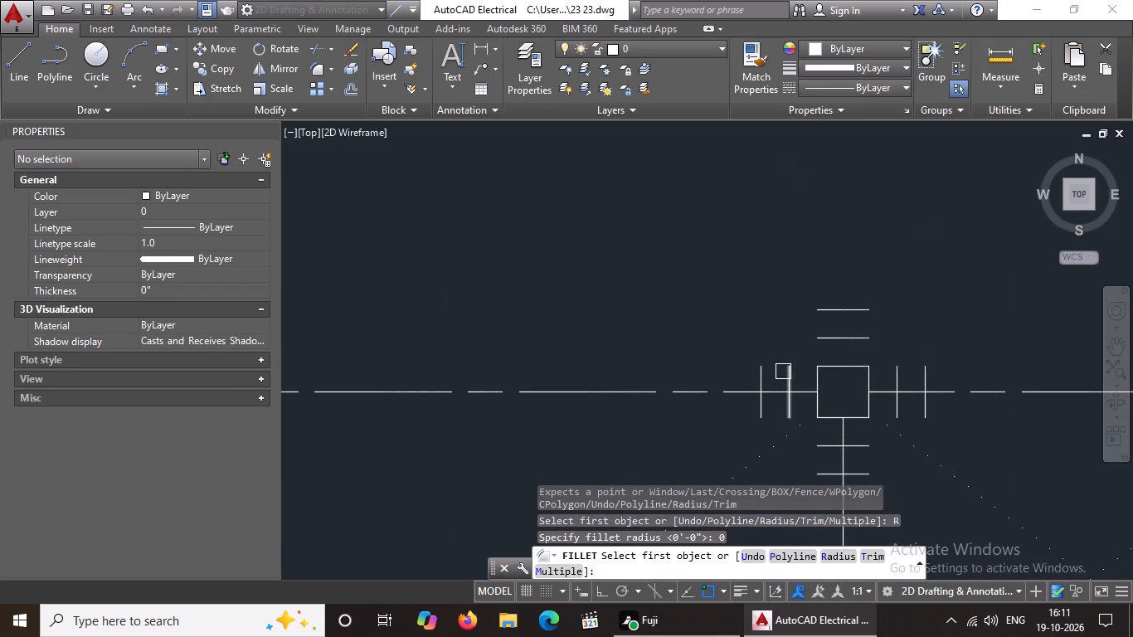
click(787, 371)
click(830, 338)
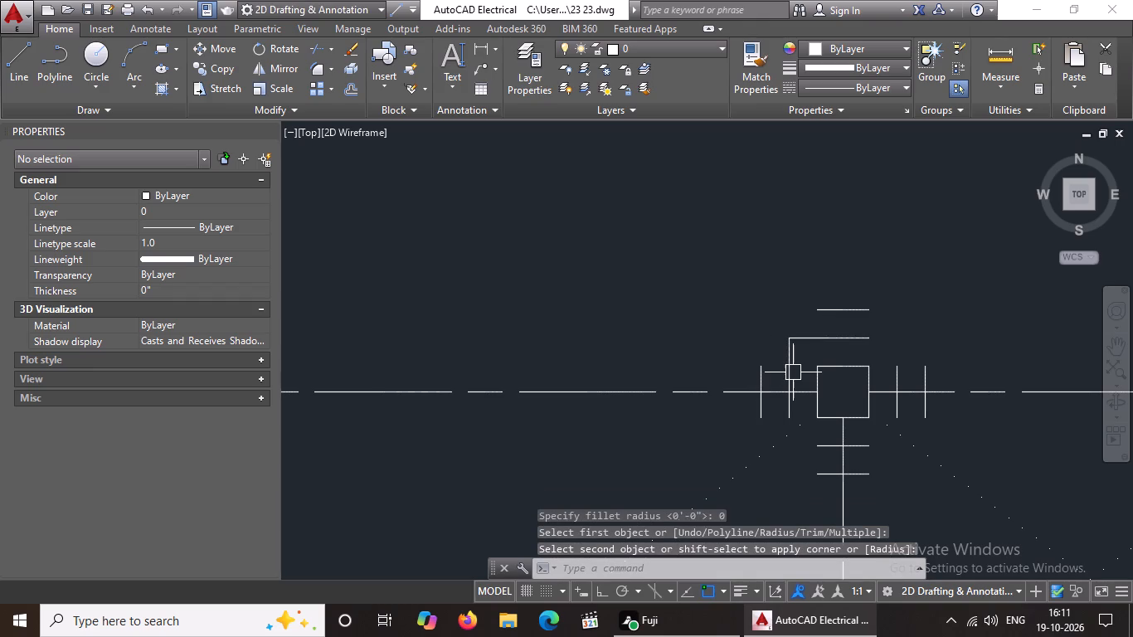
key(Escape)
Using Fillet in Multiple mode with radius 0, join the outer square's top-left corner and both squares' top-right corners.
key(f)
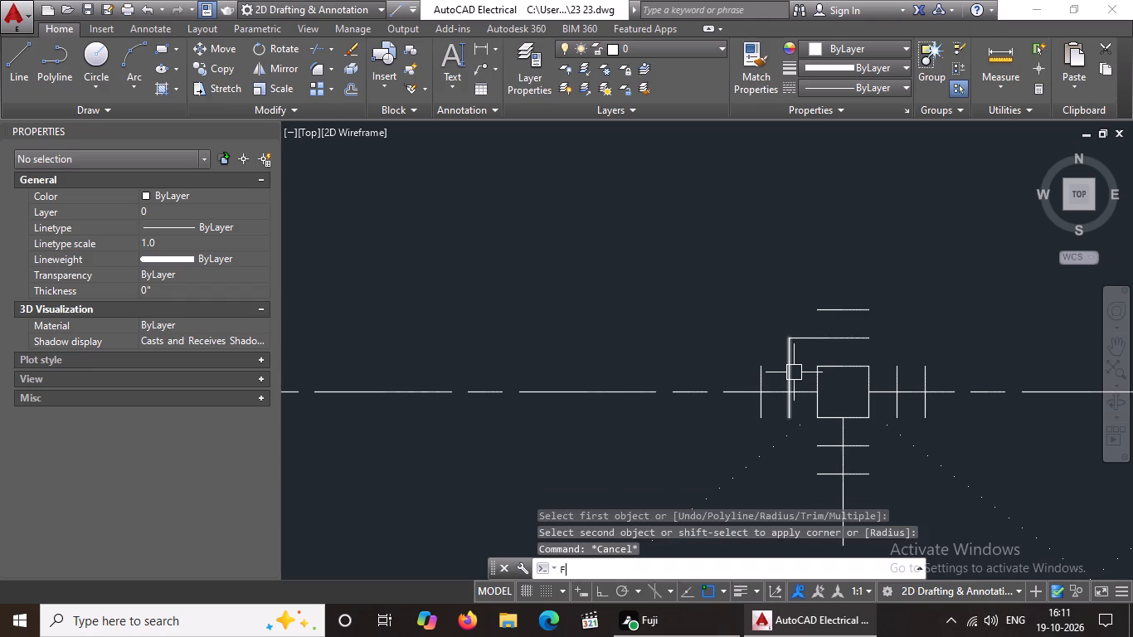
key(Return)
key(m)
key(Return)
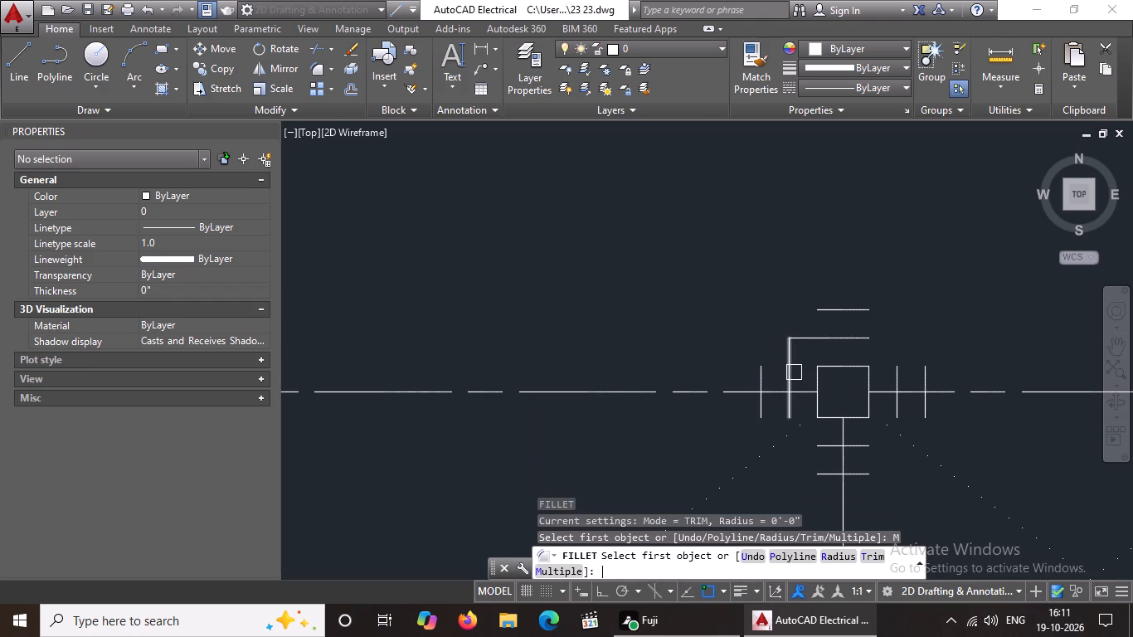
key(r)
key(Return)
key(0)
key(Return)
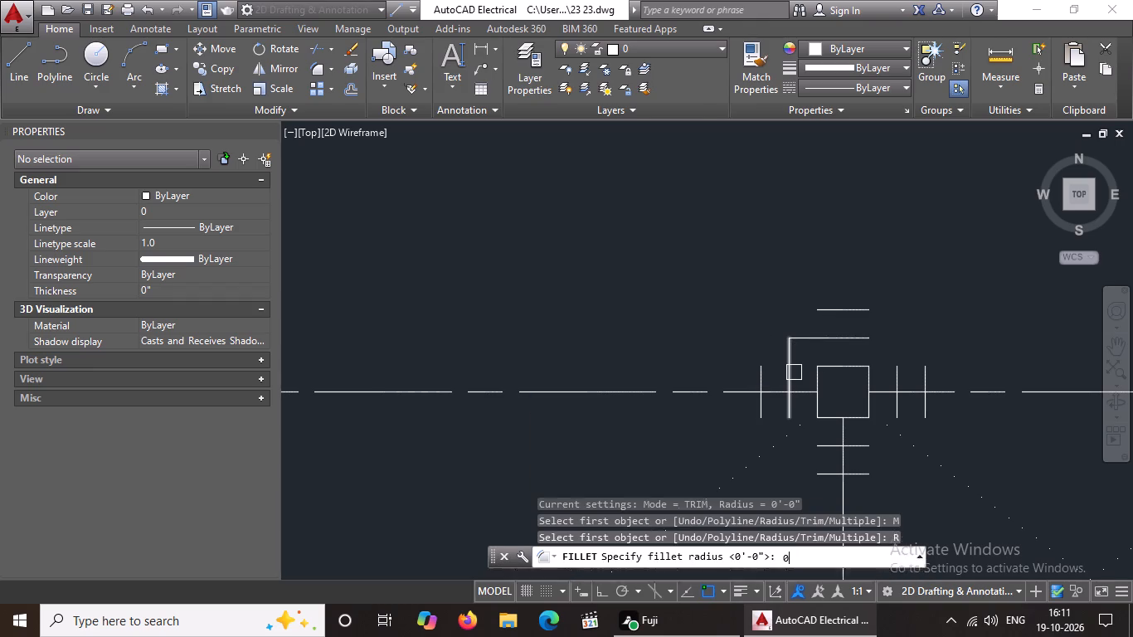
click(760, 372)
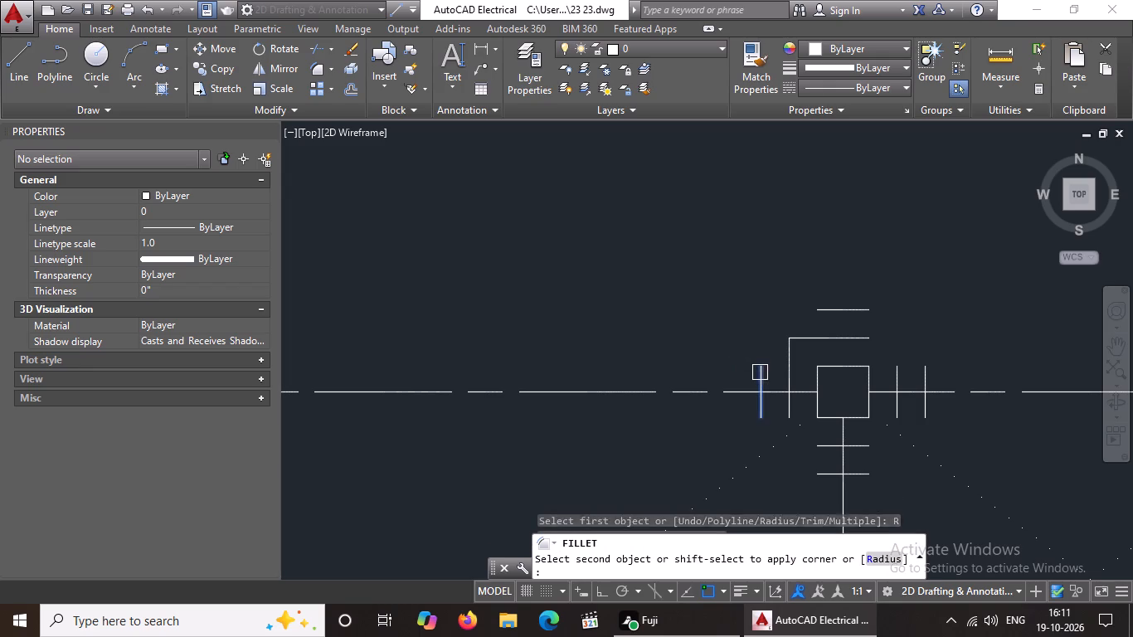
click(827, 312)
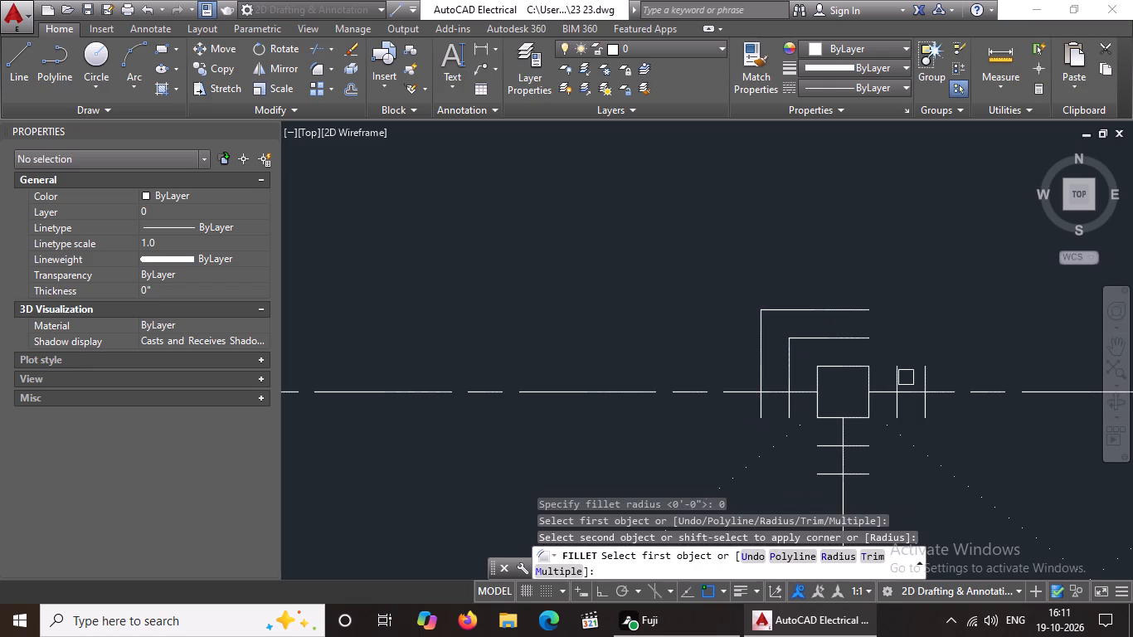
click(894, 372)
click(868, 340)
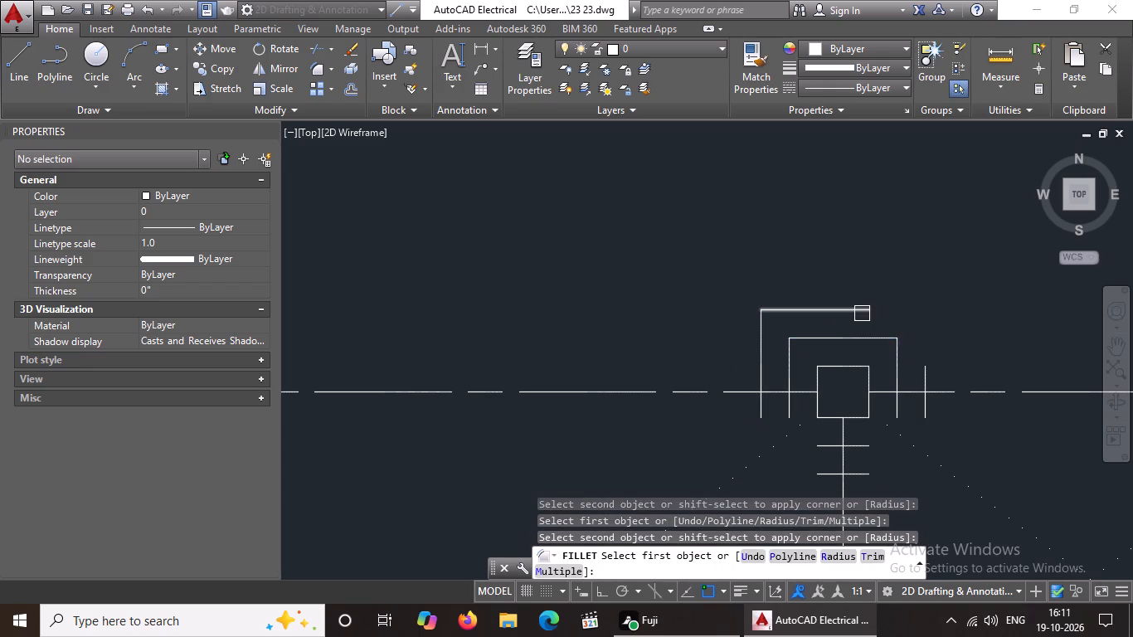
click(862, 312)
click(926, 379)
Close the inner footing square by joining its bottom-left and bottom-right corners with radius 0 fillets.
scroll(930, 343, down, 3)
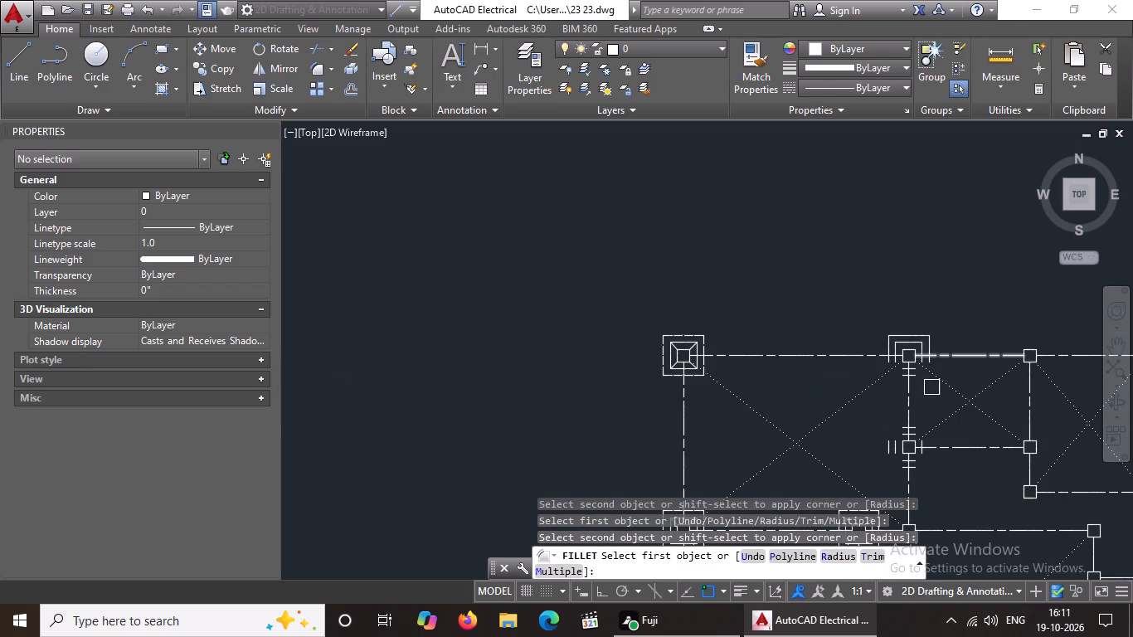
scroll(928, 379, up, 3)
click(784, 302)
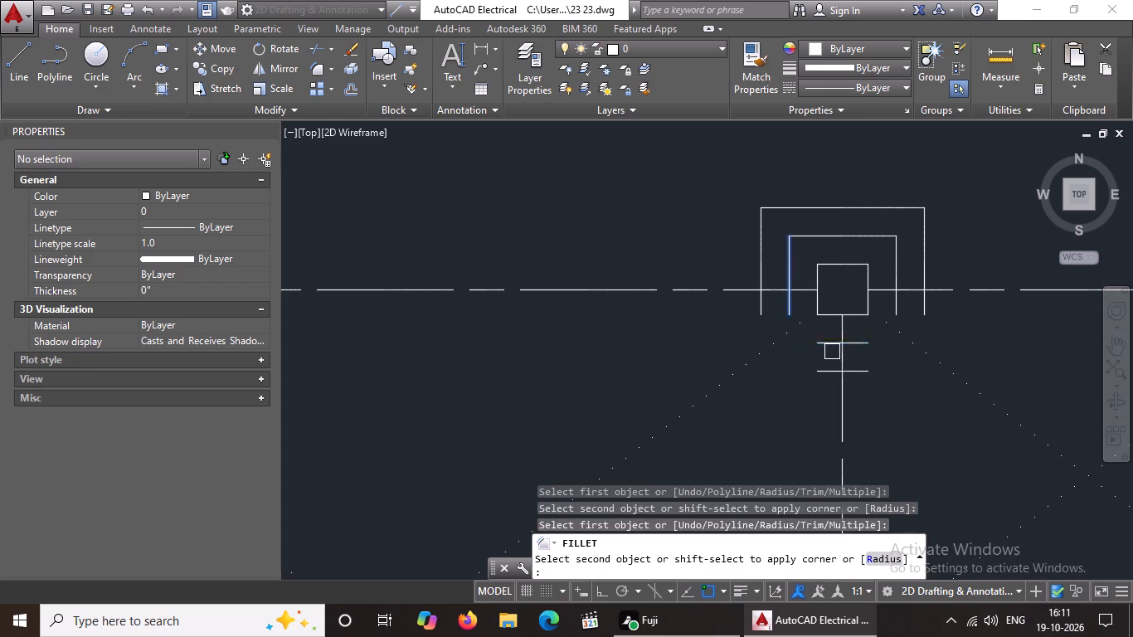
click(829, 343)
click(901, 311)
click(869, 342)
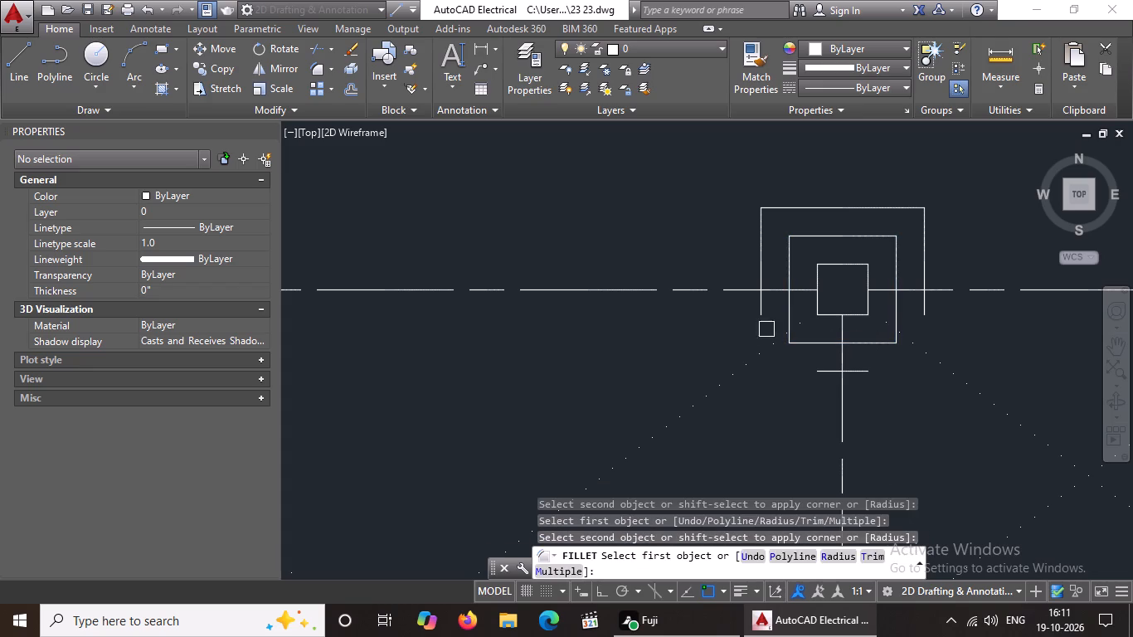
Close the outer footing square around the second top-grid column by filleting its bottom-left and bottom-right corners with radius 0.
click(756, 309)
click(818, 372)
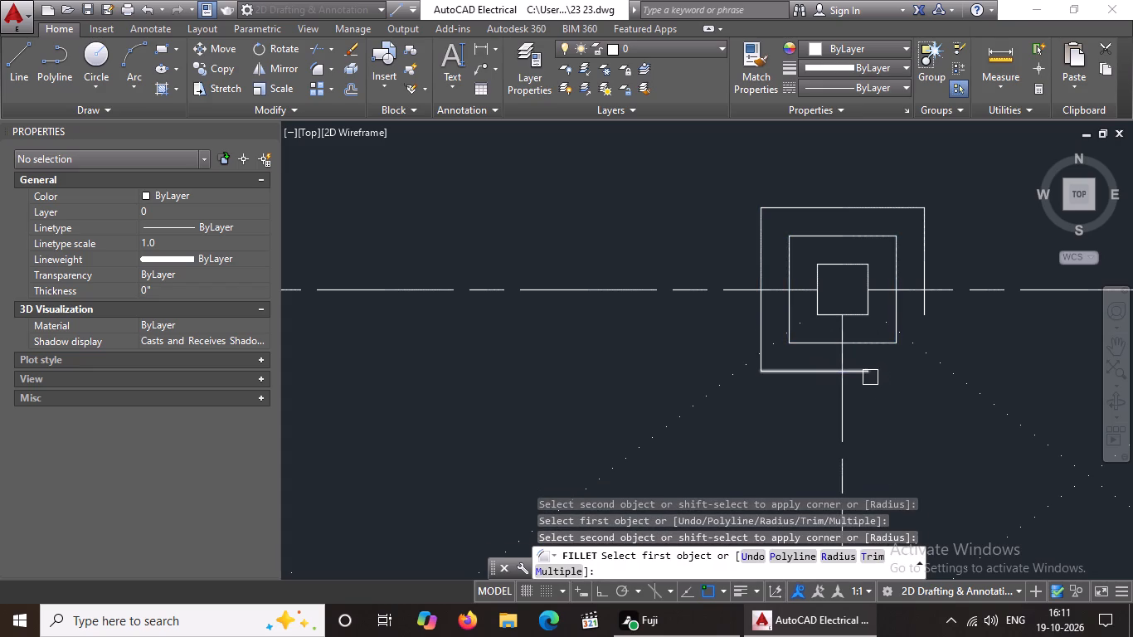
click(868, 373)
click(926, 307)
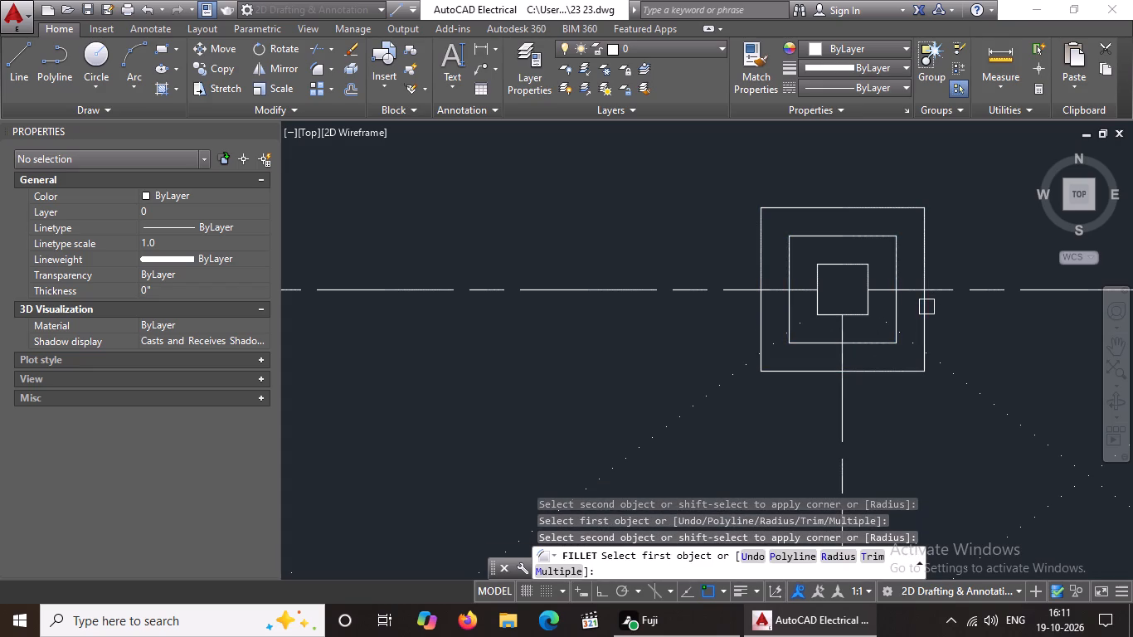
Fillet the inner and outer footing lines at the top-left corners around the column directly below the second top-grid column.
scroll(926, 307, down, 4)
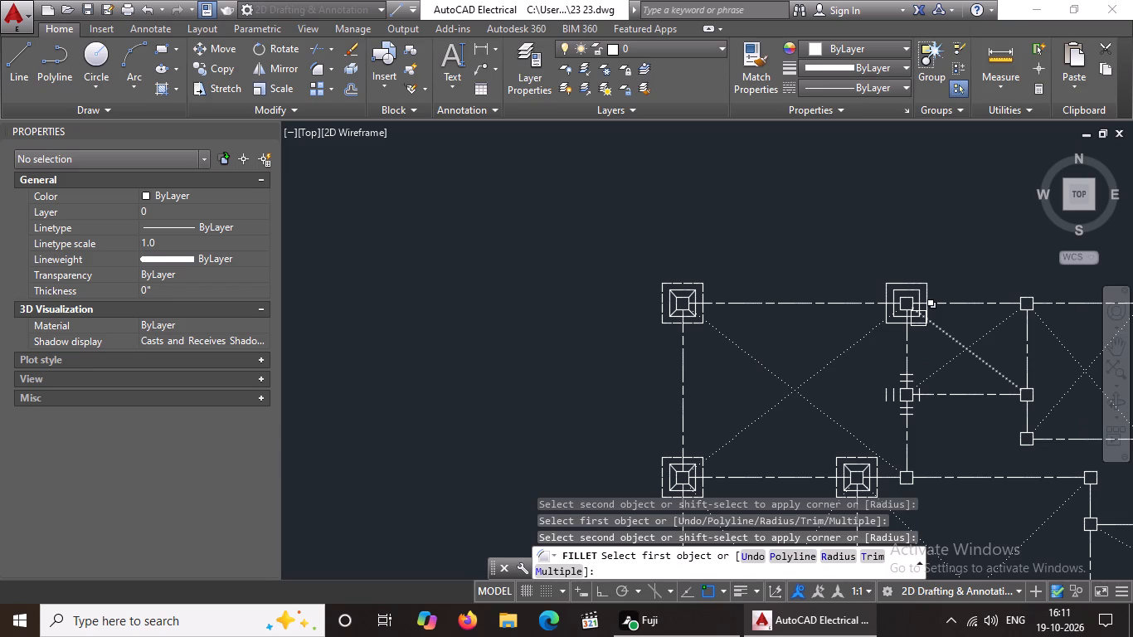
scroll(955, 303, down, 2)
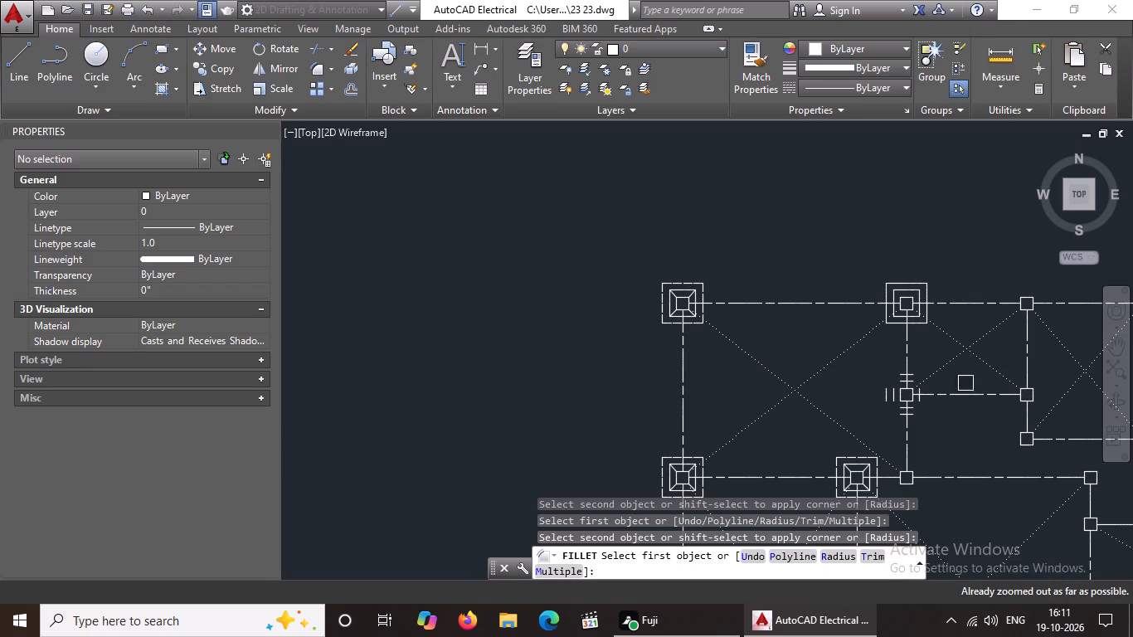
middle_drag(958, 407, 883, 393)
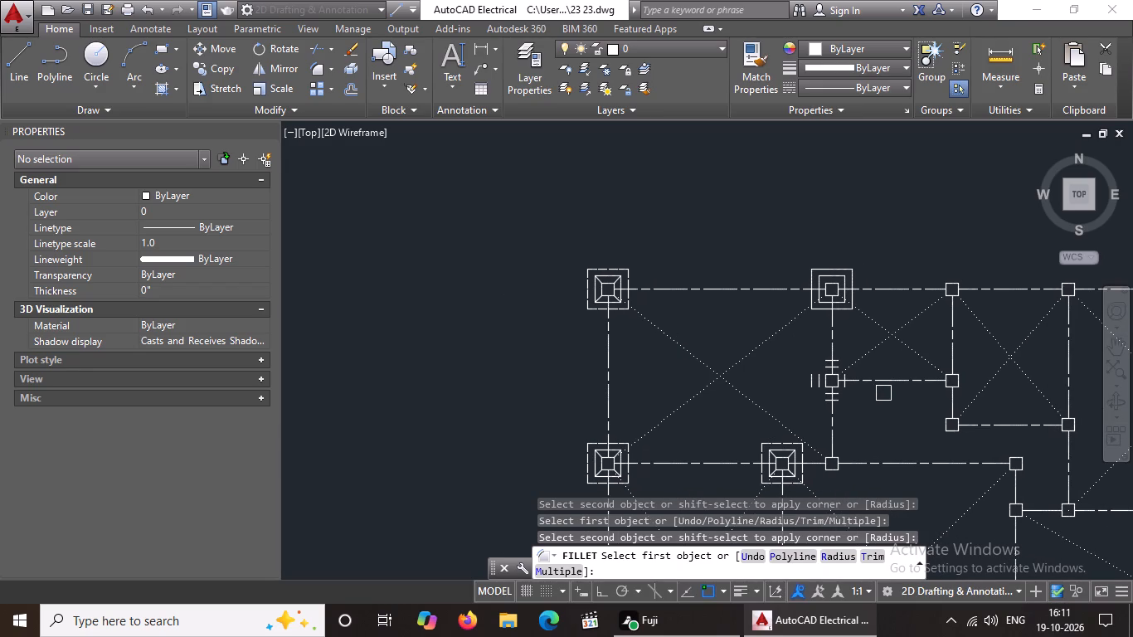
scroll(761, 383, up, 4)
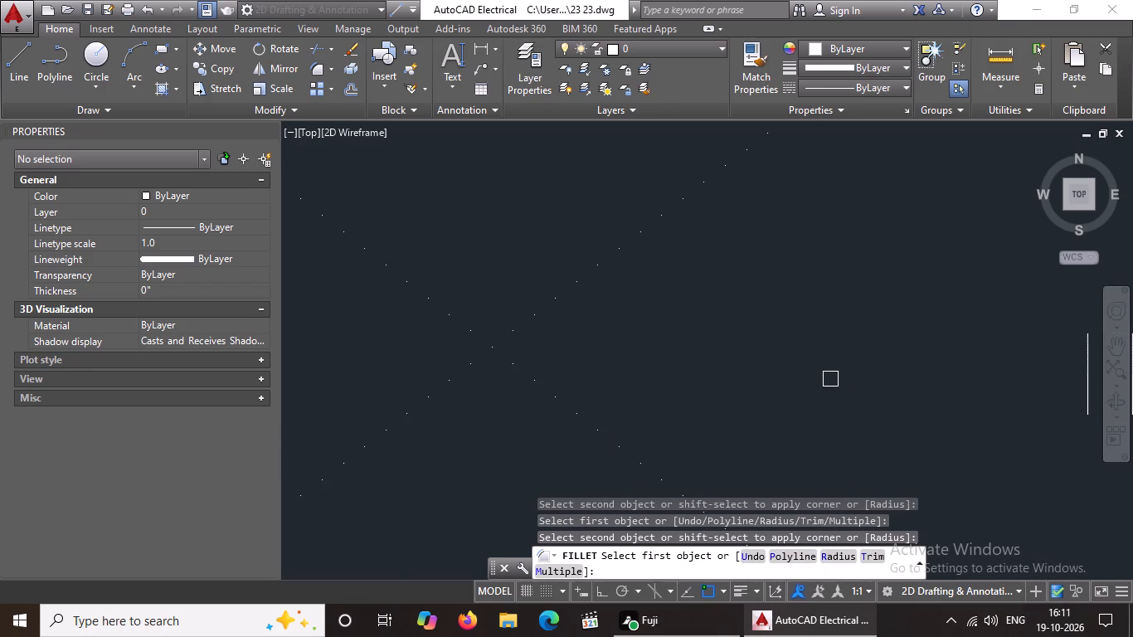
scroll(858, 380, down, 5)
scroll(950, 382, up, 3)
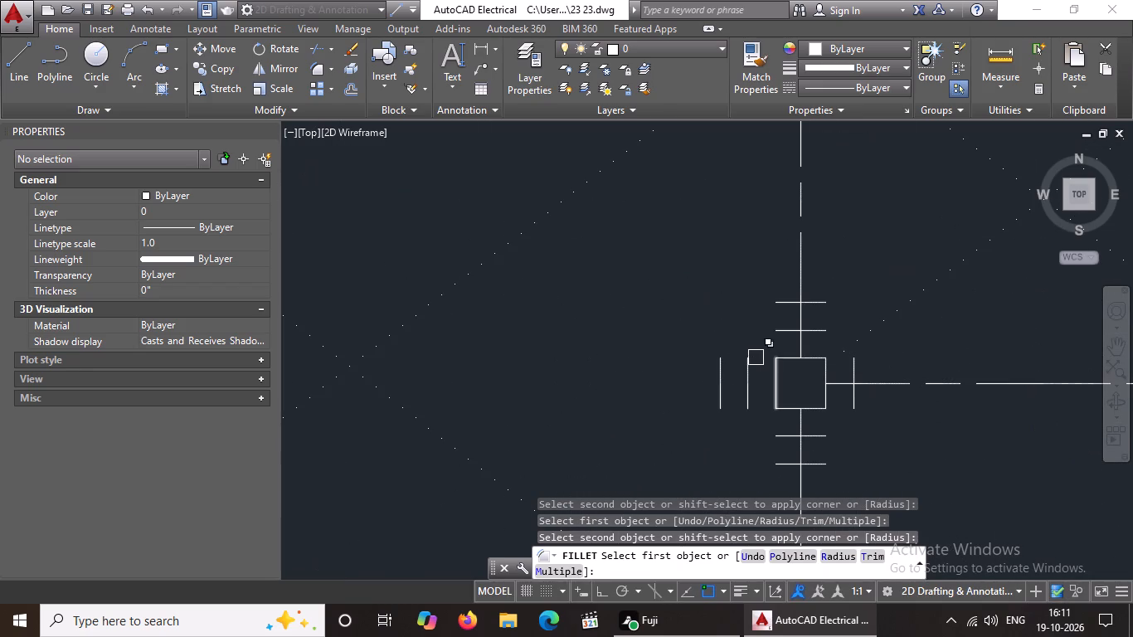
click(751, 366)
click(776, 329)
drag(717, 370, 725, 363)
click(779, 294)
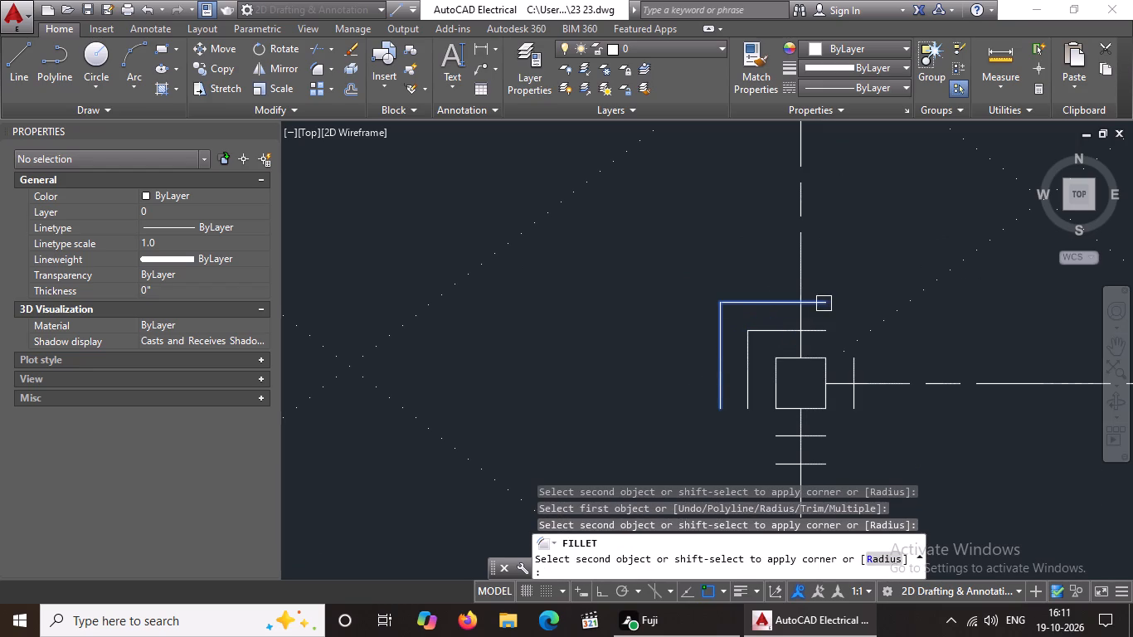
click(824, 304)
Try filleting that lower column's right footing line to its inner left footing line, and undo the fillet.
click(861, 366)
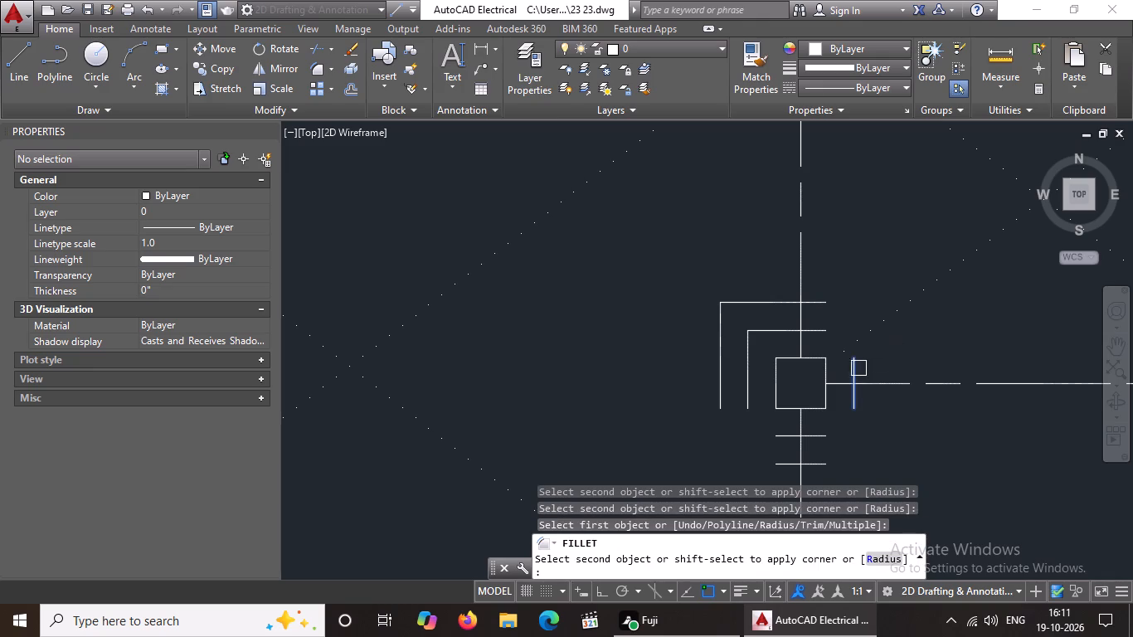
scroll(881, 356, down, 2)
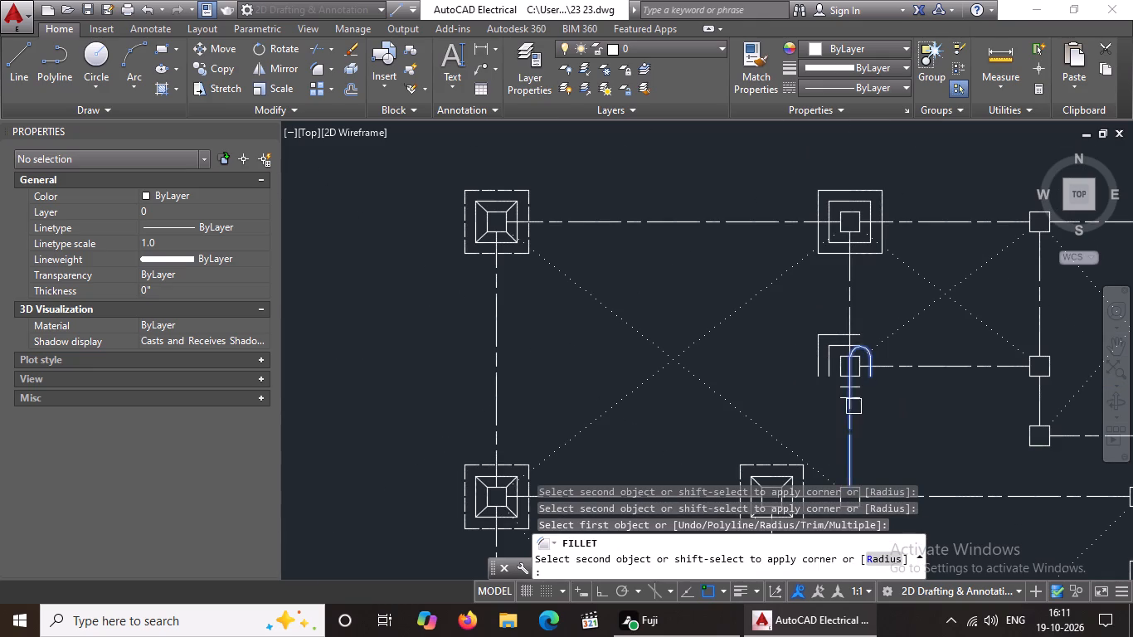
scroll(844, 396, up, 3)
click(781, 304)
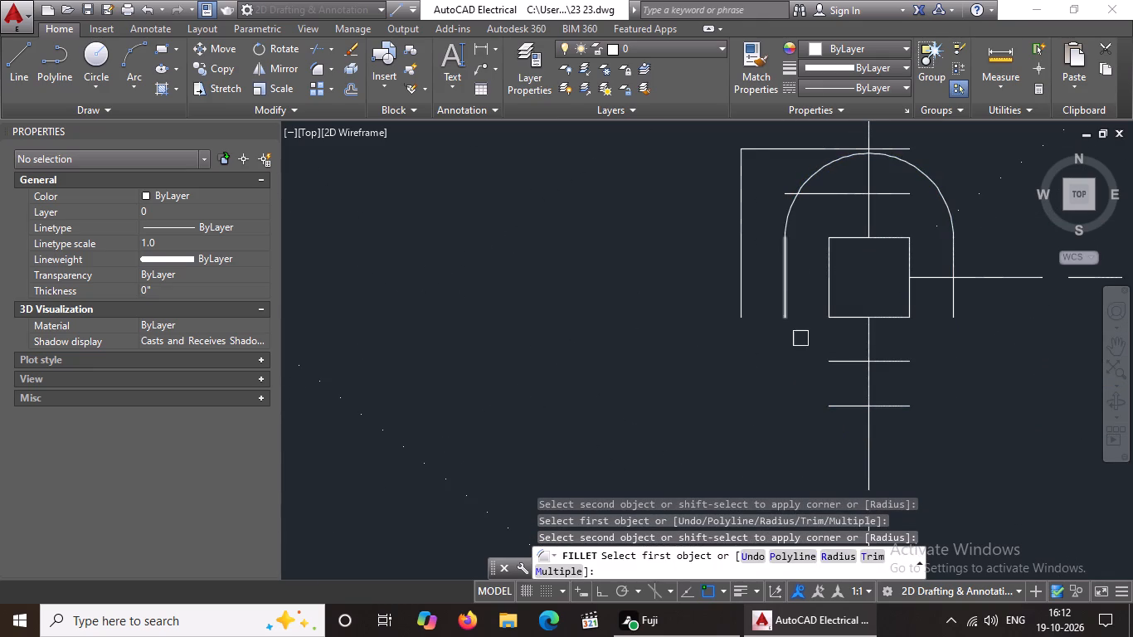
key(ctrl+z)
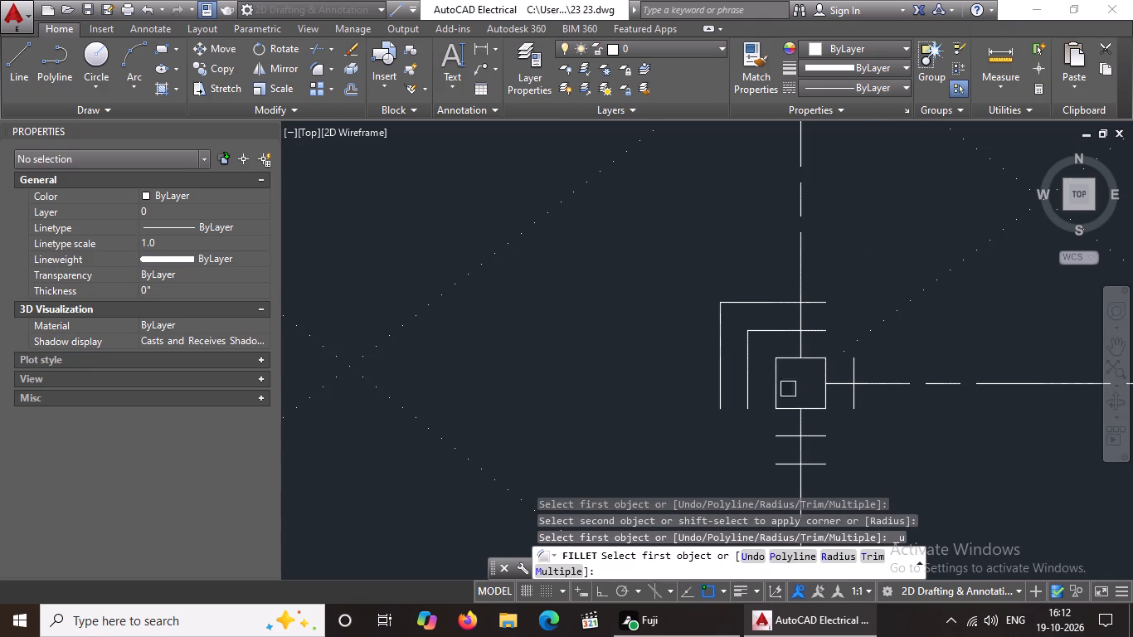
Join the bottom-left corners of that lower column's outer and inner footing squares with radius 0, and end the fillet.
click(715, 397)
click(776, 469)
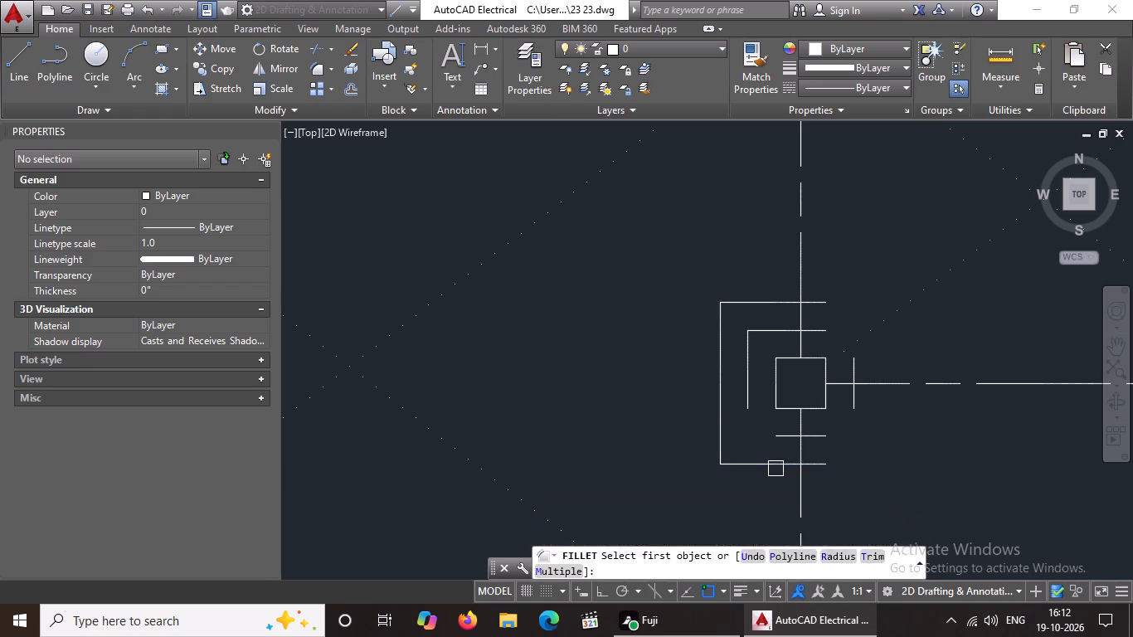
click(745, 391)
click(788, 437)
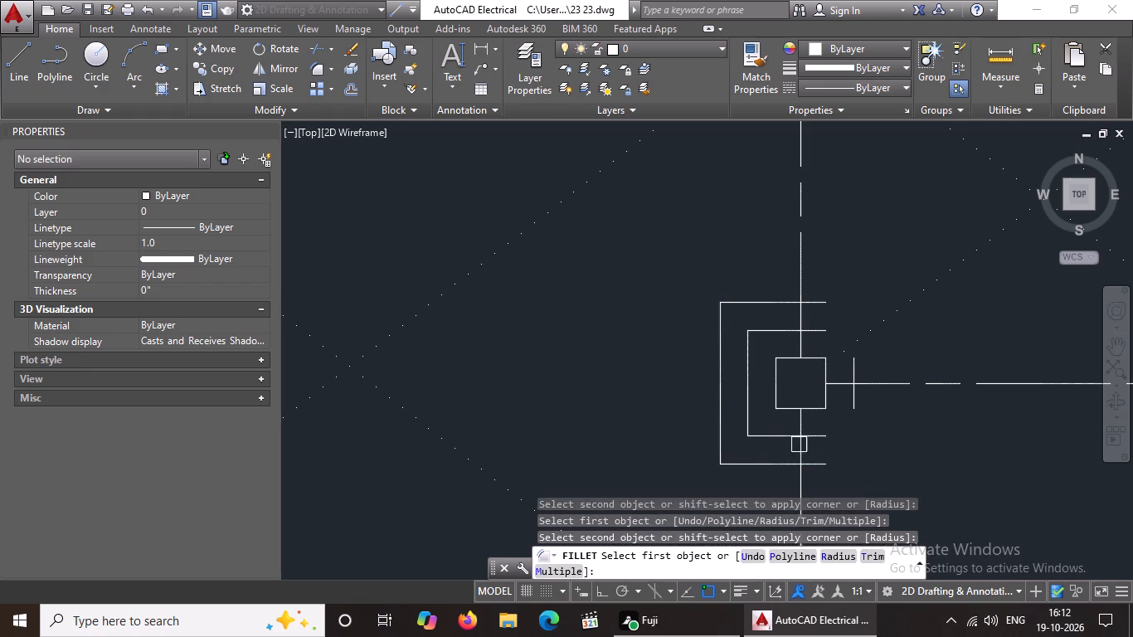
click(823, 465)
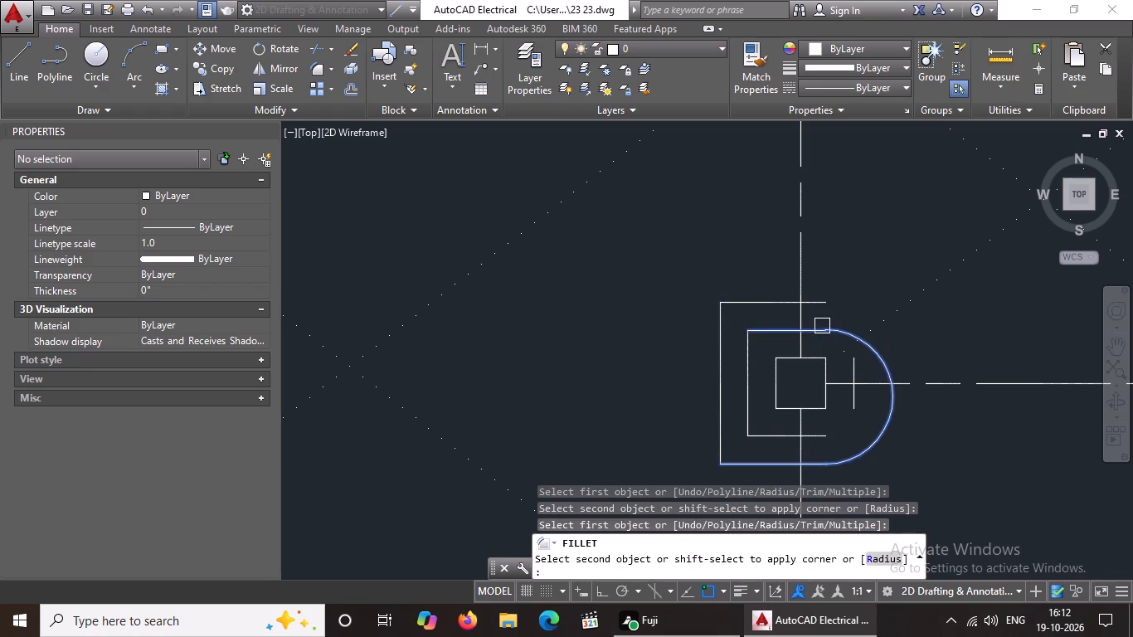
key(Escape)
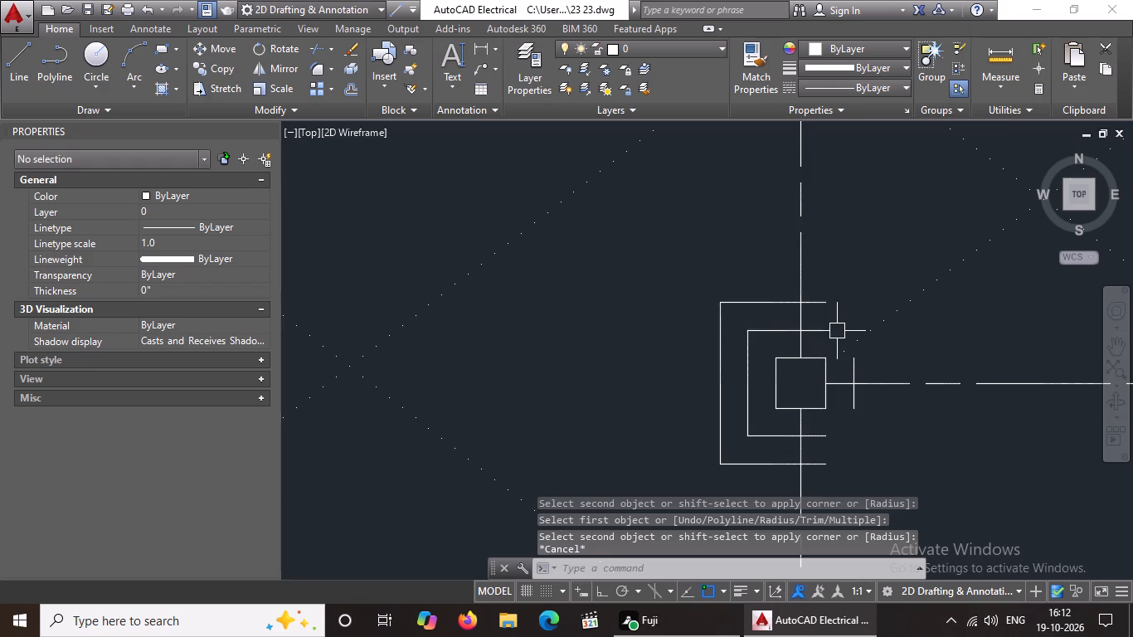
scroll(840, 322, down, 3)
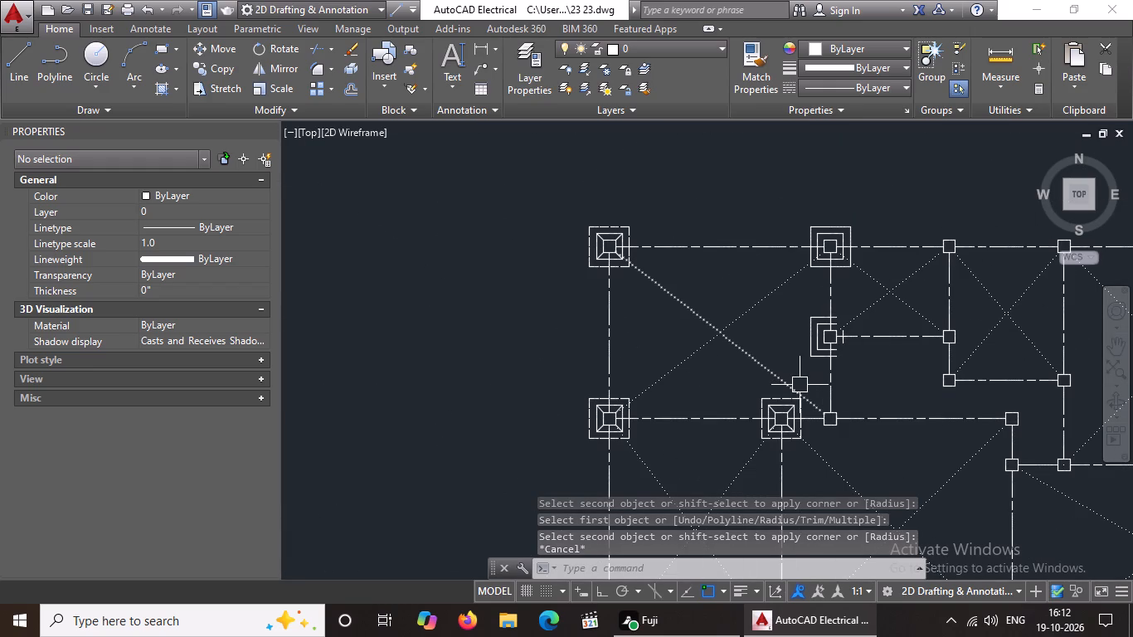
key(Escape)
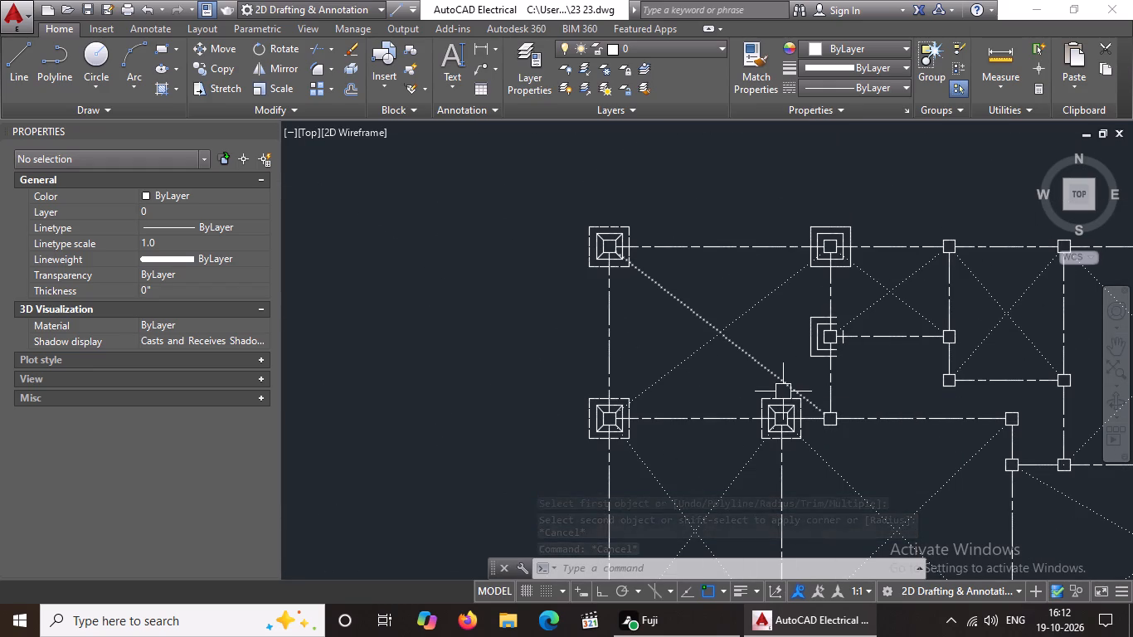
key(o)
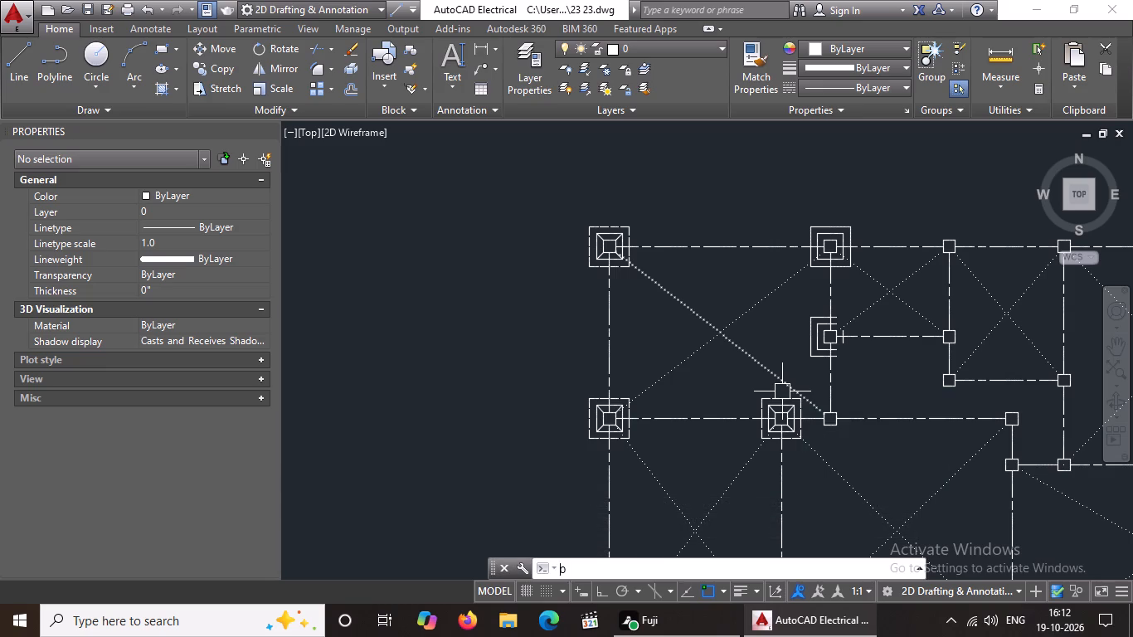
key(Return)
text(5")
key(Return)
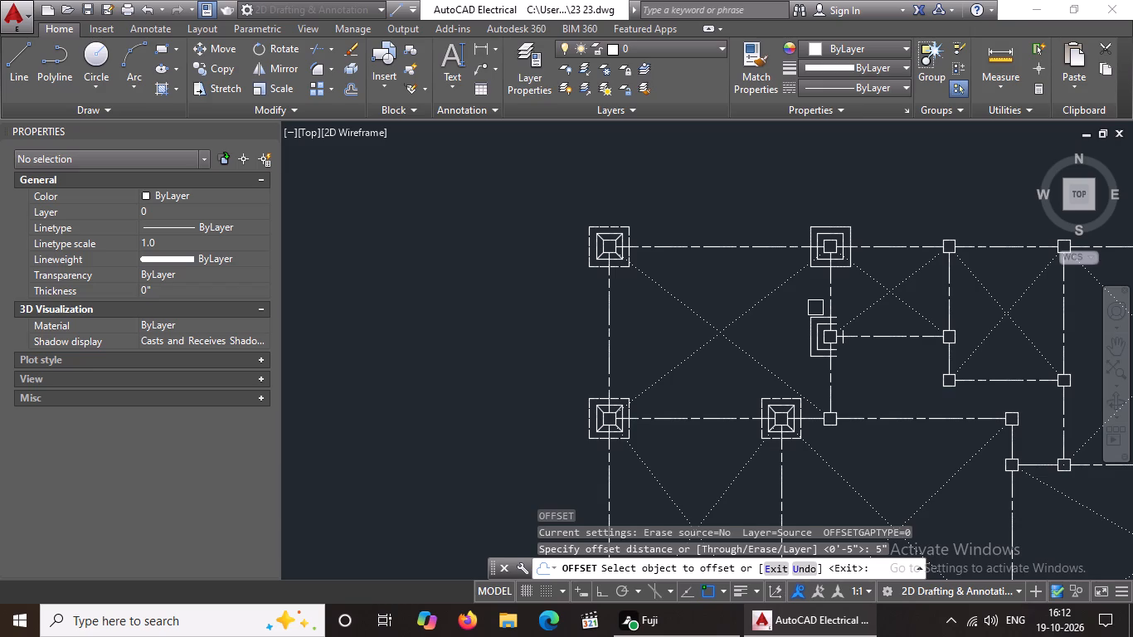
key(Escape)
Offset that lower column's right footing line outward by 5" to add the missing outer right line.
key(o)
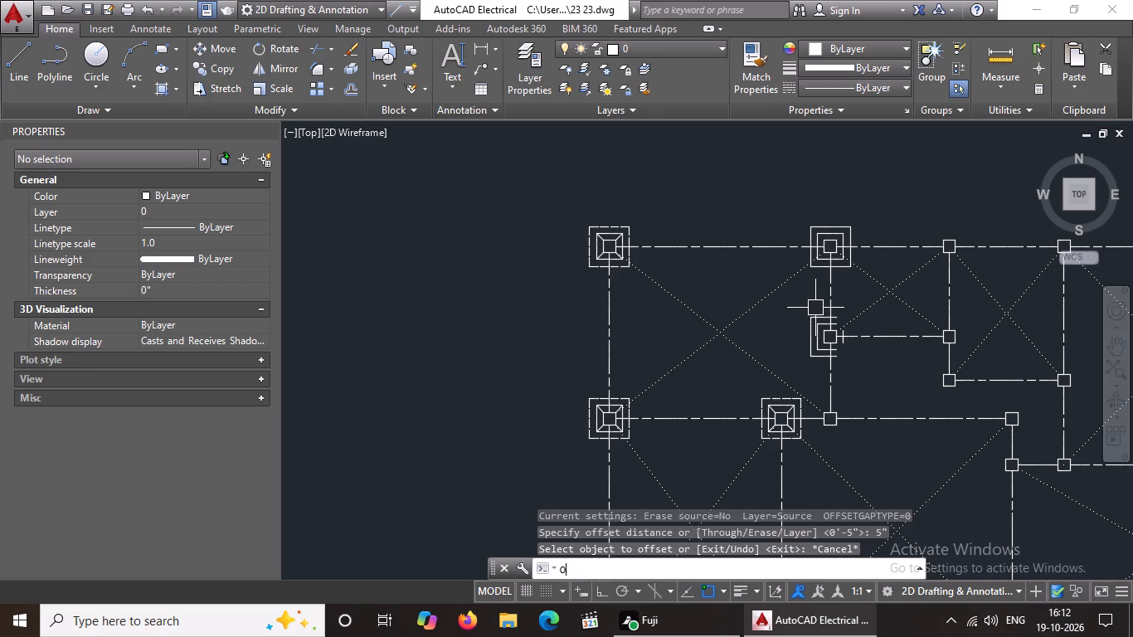
key(Return)
text(5")
key(Return)
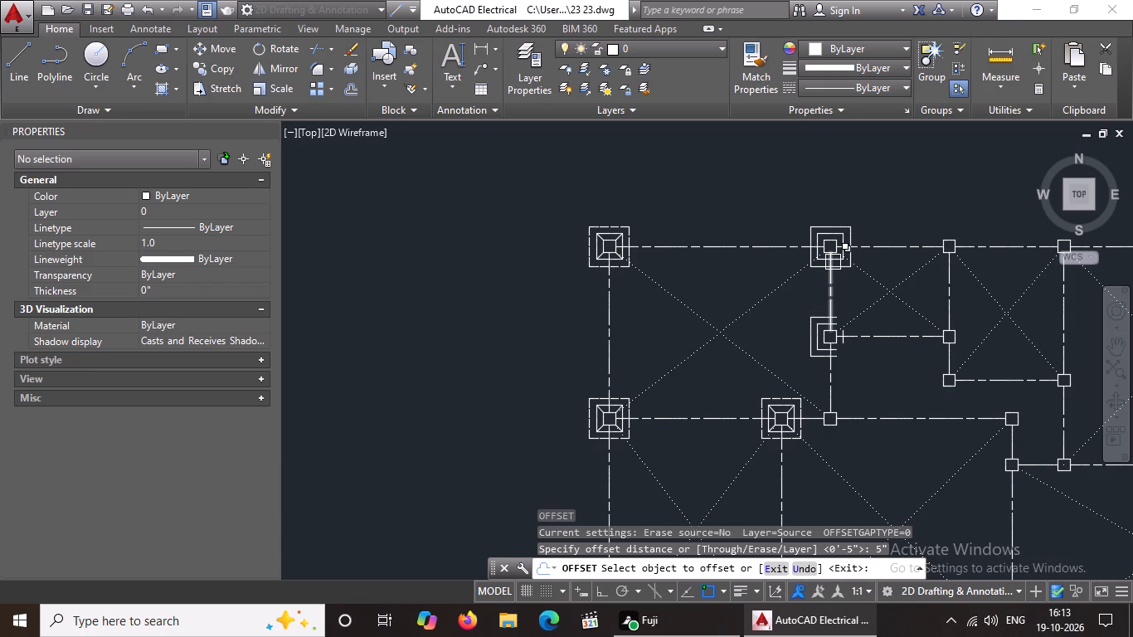
scroll(878, 340, up, 3)
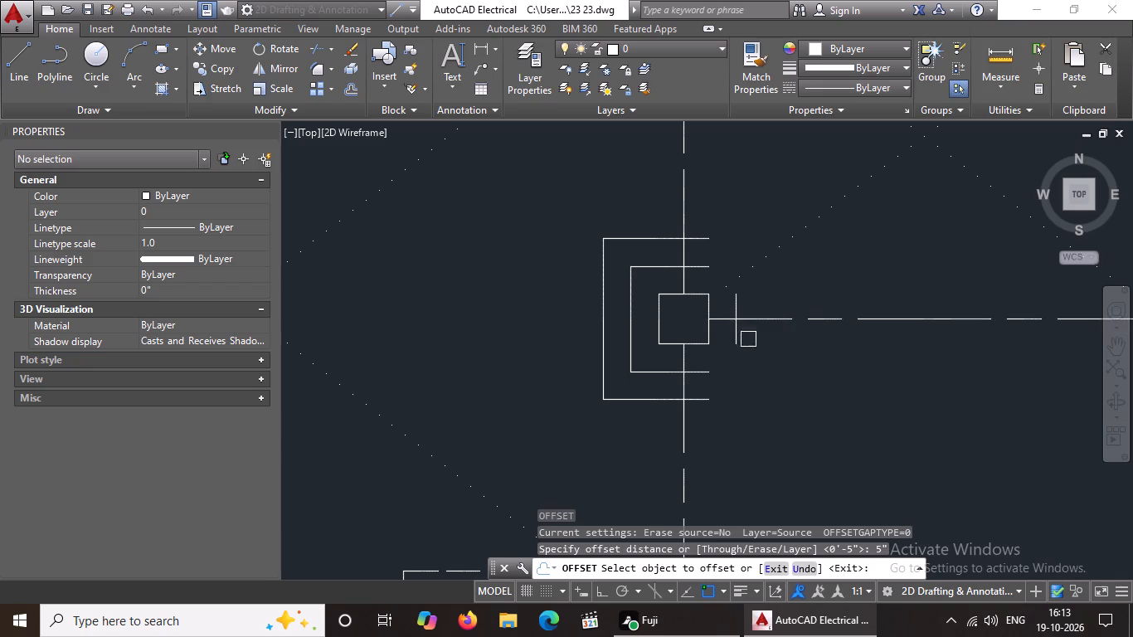
drag(737, 342, 763, 341)
click(823, 346)
Offset the bottom and left edges of the next column down, on the middle grid line, outward twice each at 5" spacing.
scroll(824, 345, down, 3)
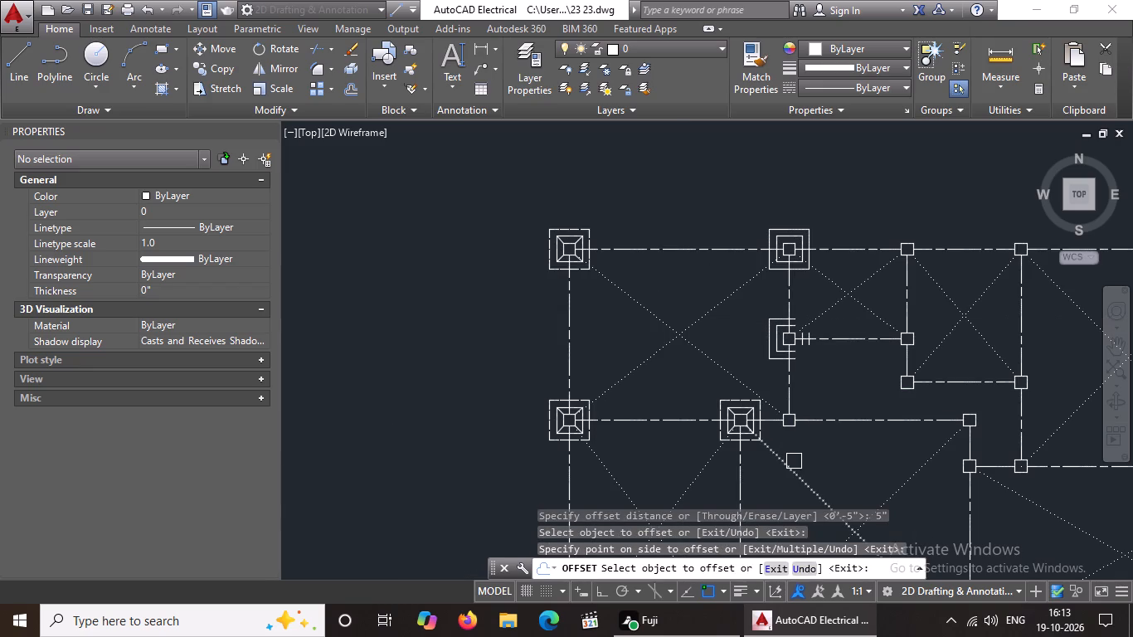
scroll(794, 461, up, 2)
click(779, 372)
click(790, 423)
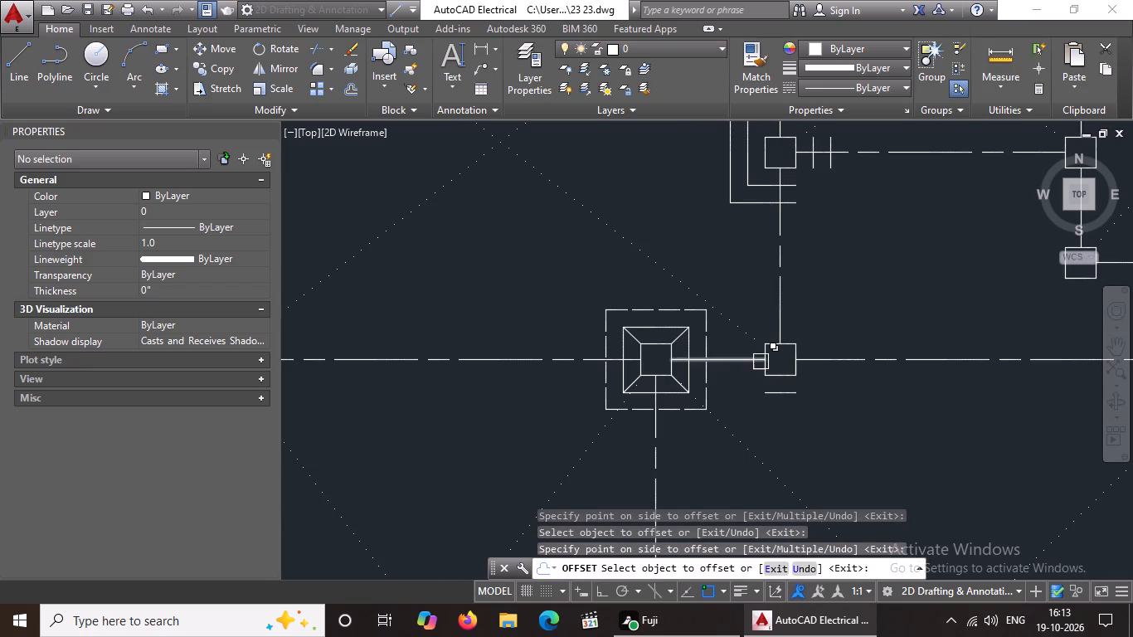
click(783, 397)
click(790, 436)
scroll(770, 366, up, 2)
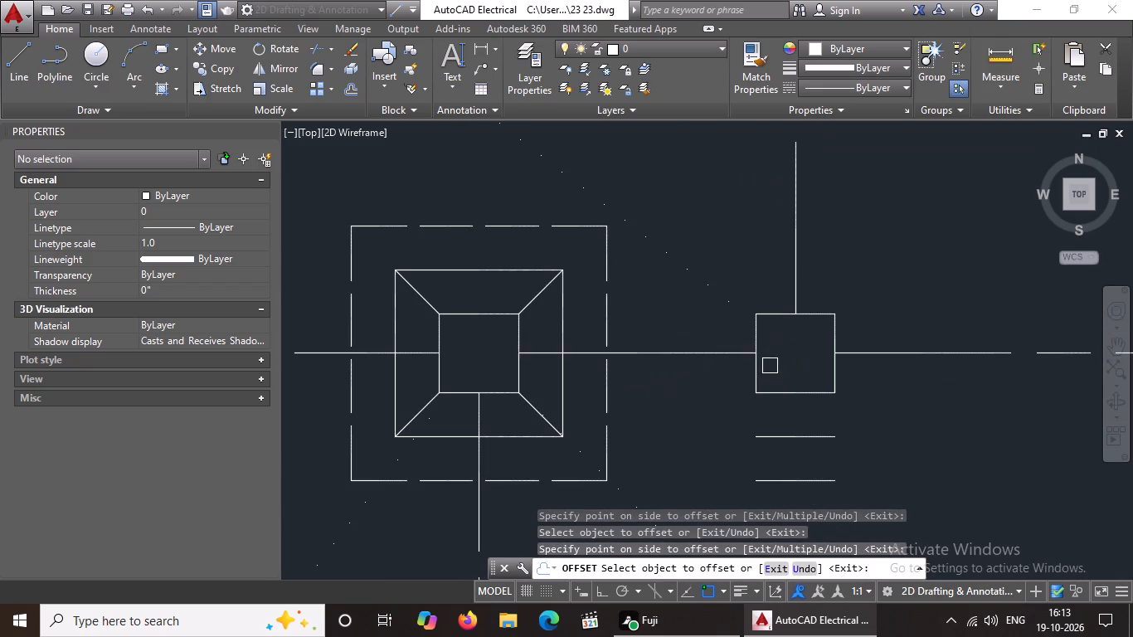
click(754, 338)
click(689, 338)
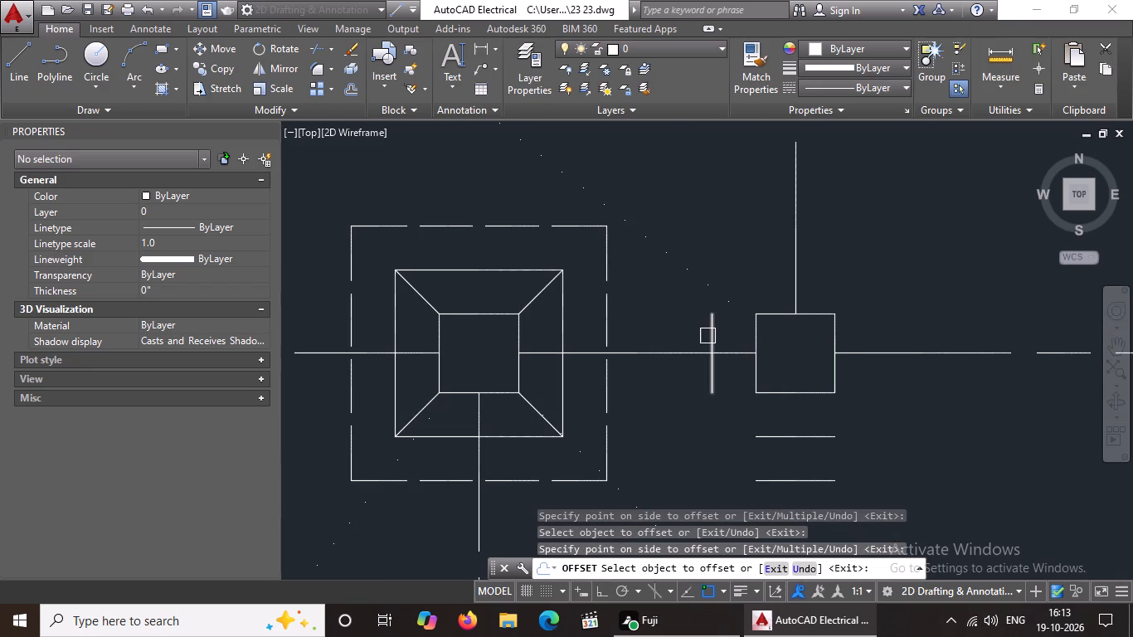
click(709, 337)
drag(683, 342, 712, 343)
Offset the same middle-grid column's top and right edges outward twice each at 5" spacing, and end the offset.
drag(822, 314, 822, 300)
drag(820, 257, 822, 267)
drag(826, 275, 826, 265)
click(824, 238)
drag(834, 332, 850, 326)
click(872, 319)
drag(874, 328, 903, 328)
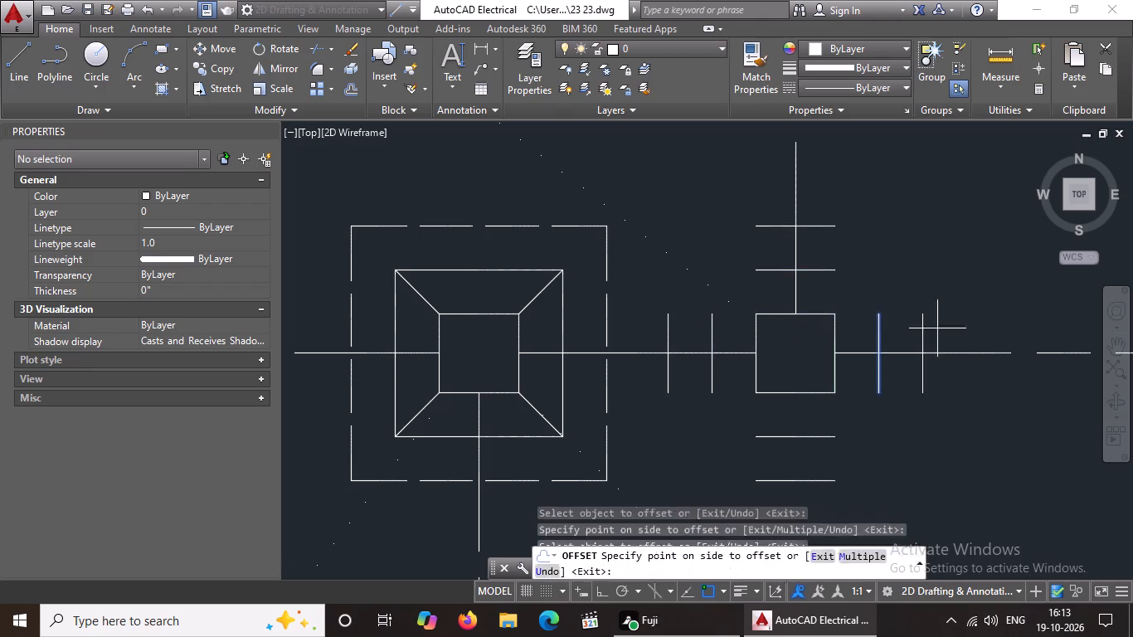
click(937, 328)
scroll(943, 324, down, 5)
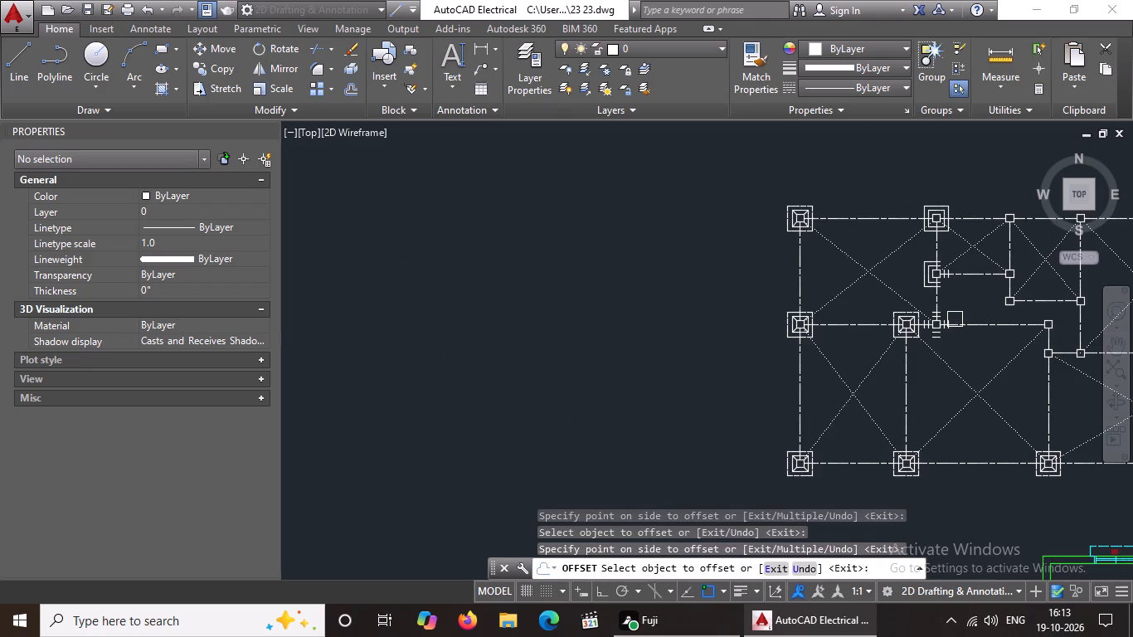
key(Escape)
key(Escape)
key(Escape)
key(Escape)
key(Escape)
key(Escape)
key(Escape)
key(Escape)
key(Escape)
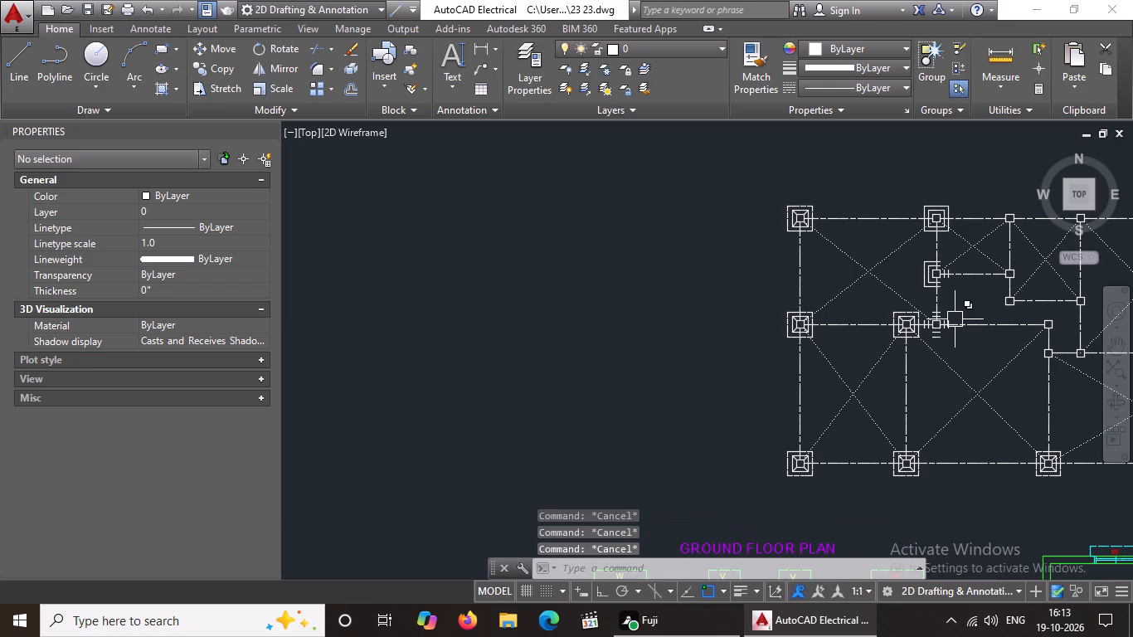
Using Fillet in Multiple mode with radius 0, join the inner square's top-right corner around the column below the second top-grid column.
key(f)
key(Return)
key(m)
key(Return)
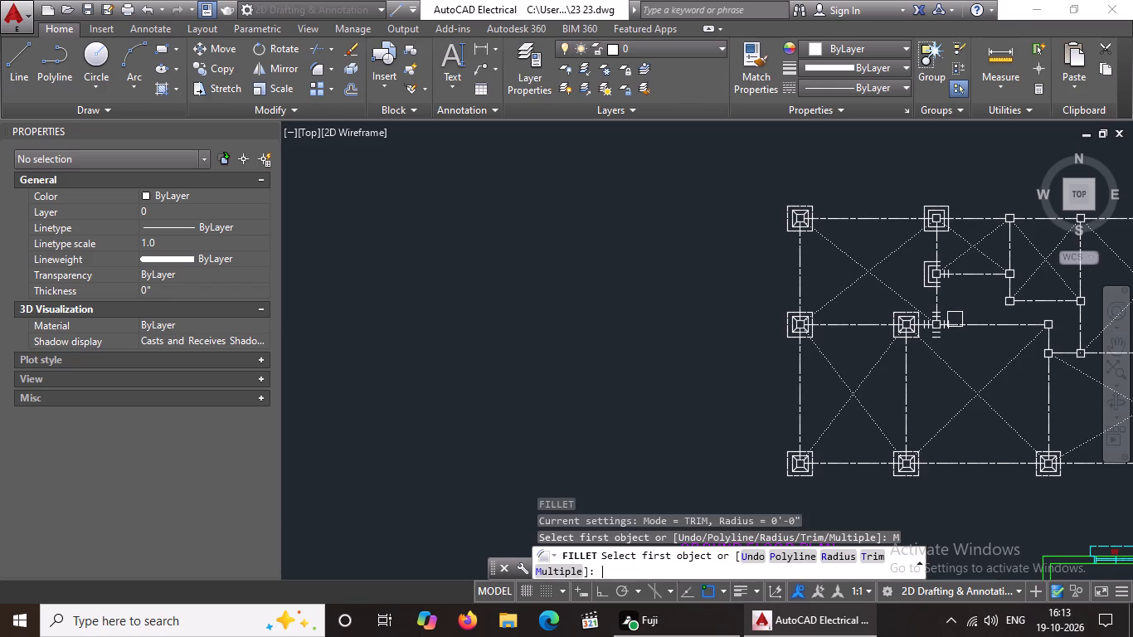
key(r)
key(Return)
key(0)
key(Return)
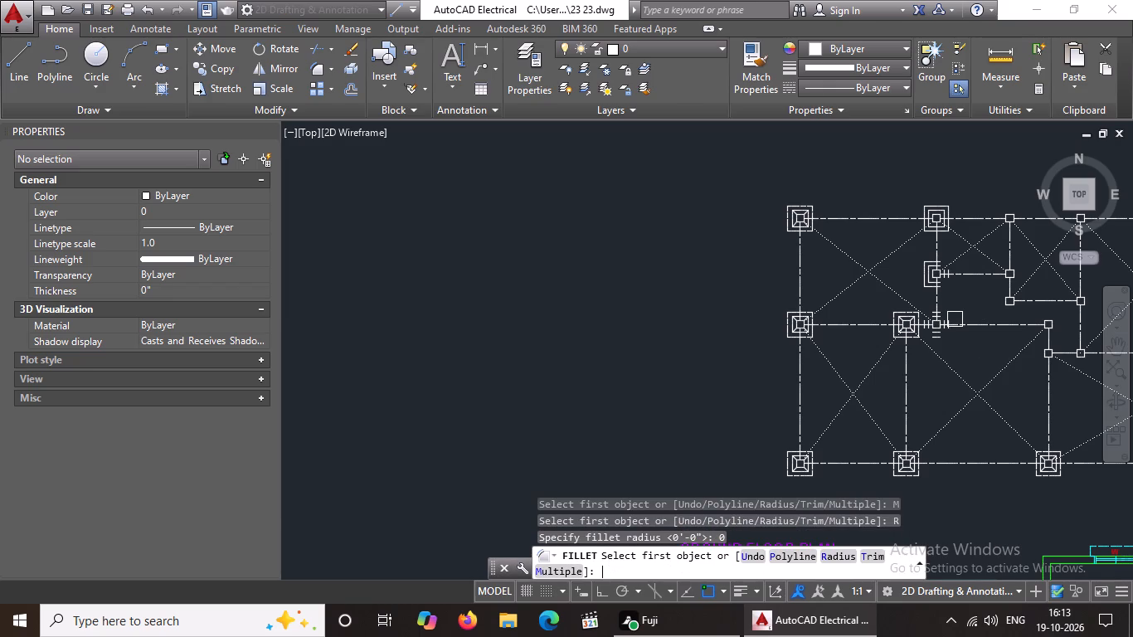
scroll(948, 266, up, 3)
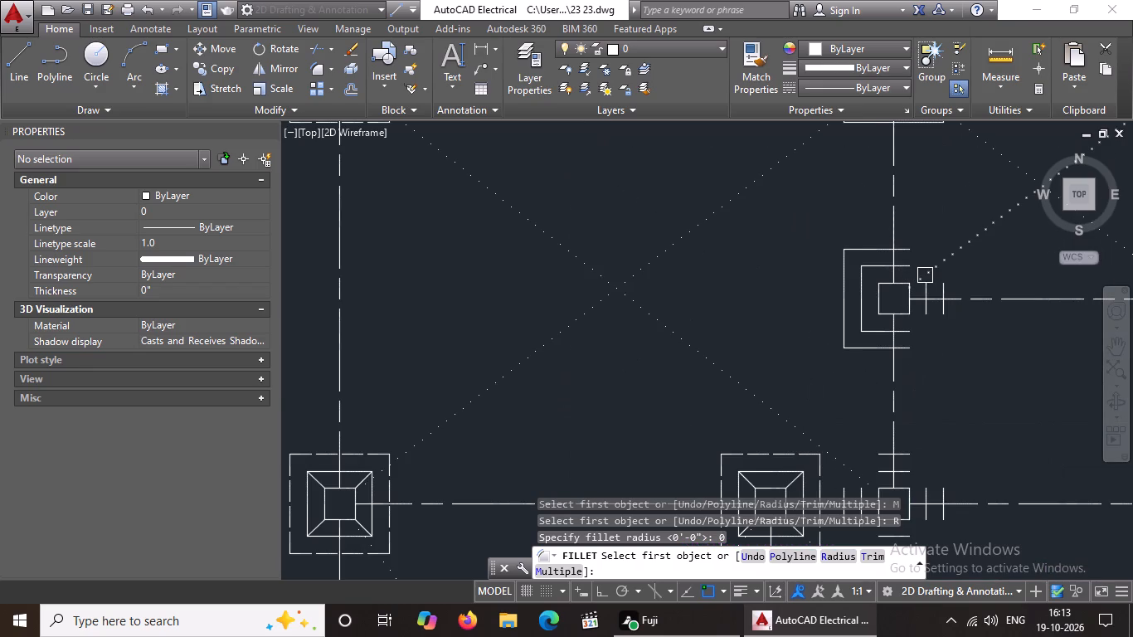
scroll(925, 275, up, 1)
click(897, 264)
click(927, 300)
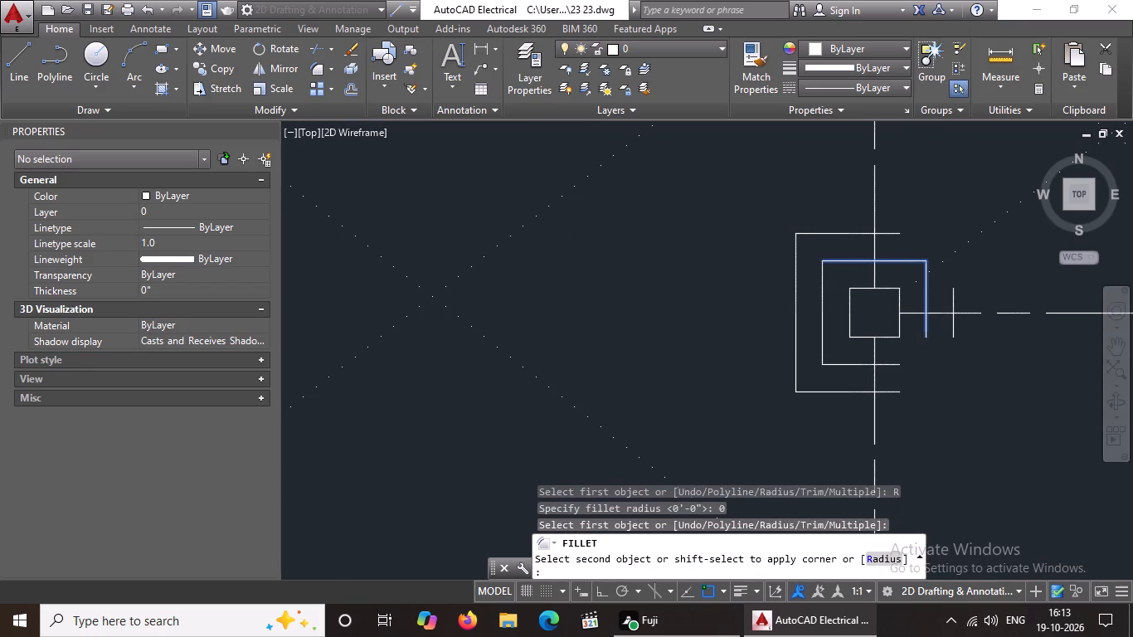
Fillet the outer square's top-right corner and both squares' bottom-right corners around the column below the second top-grid column.
click(889, 231)
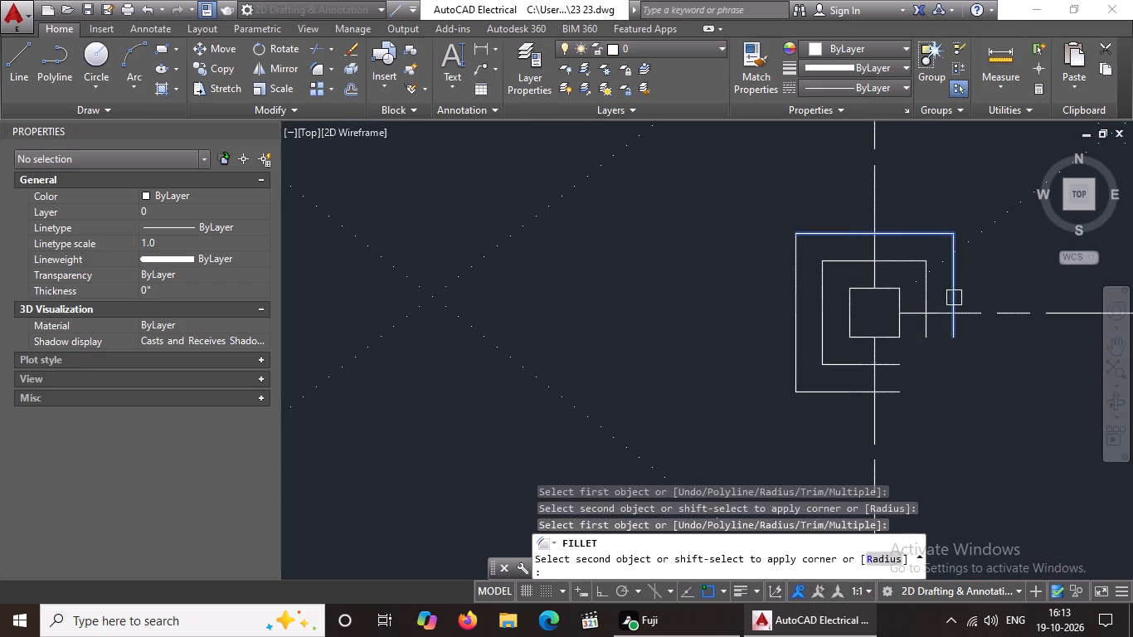
click(954, 298)
click(900, 365)
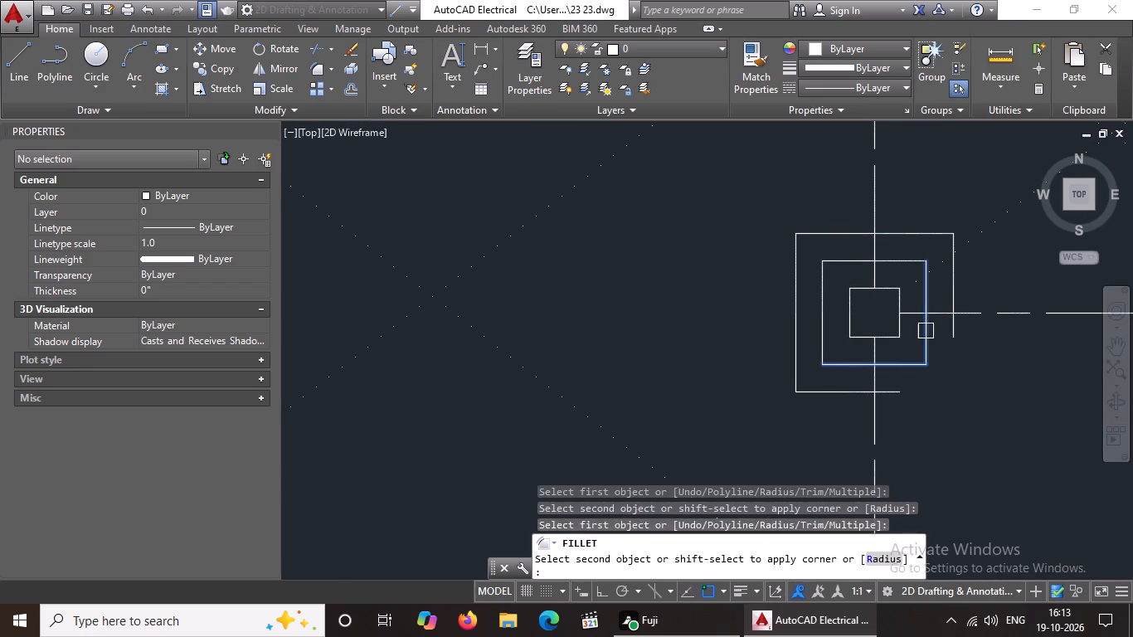
click(926, 330)
click(901, 394)
click(953, 329)
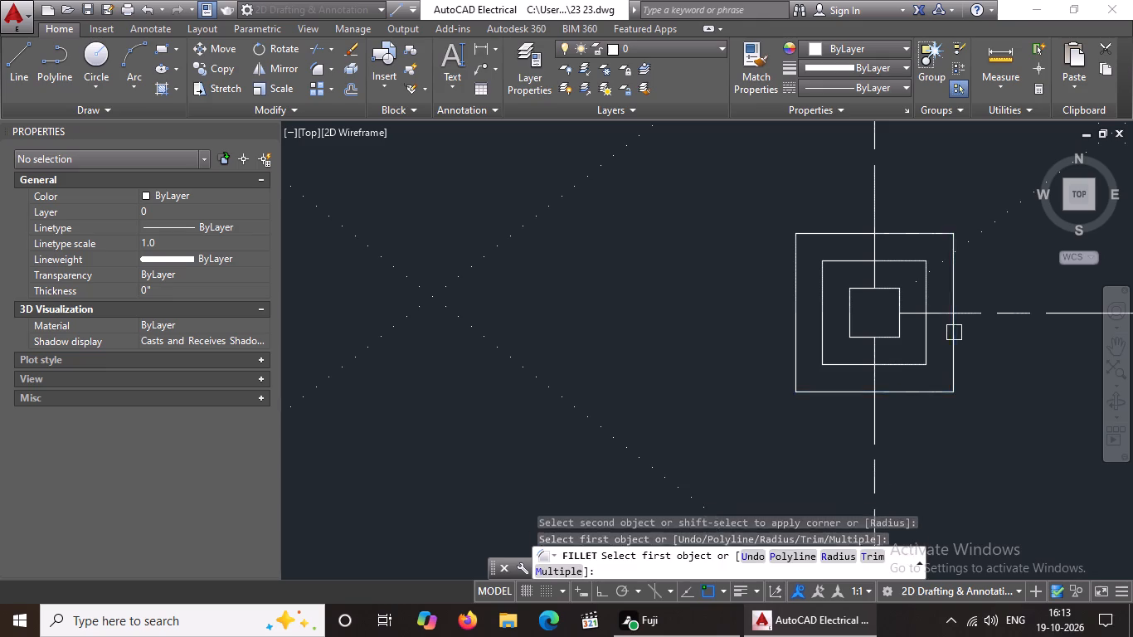
Fillet the top-left and top-right corners of both footing squares around the next column down, on the middle grid line.
scroll(954, 338, down, 5)
scroll(978, 418, up, 3)
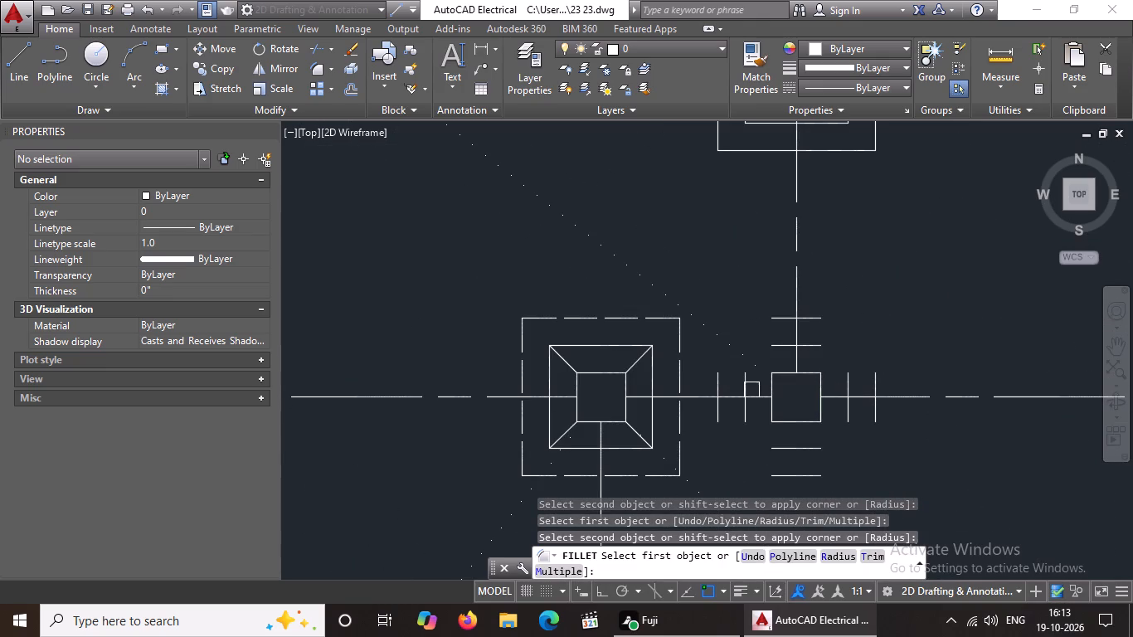
scroll(749, 384, up, 1)
click(742, 387)
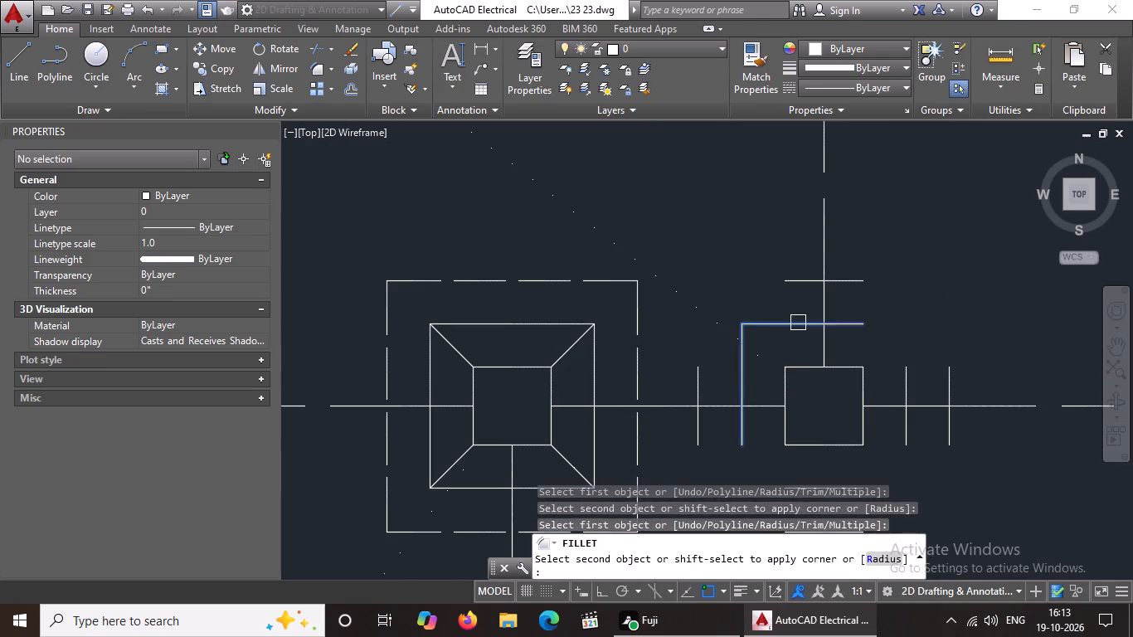
click(799, 322)
click(849, 323)
click(907, 377)
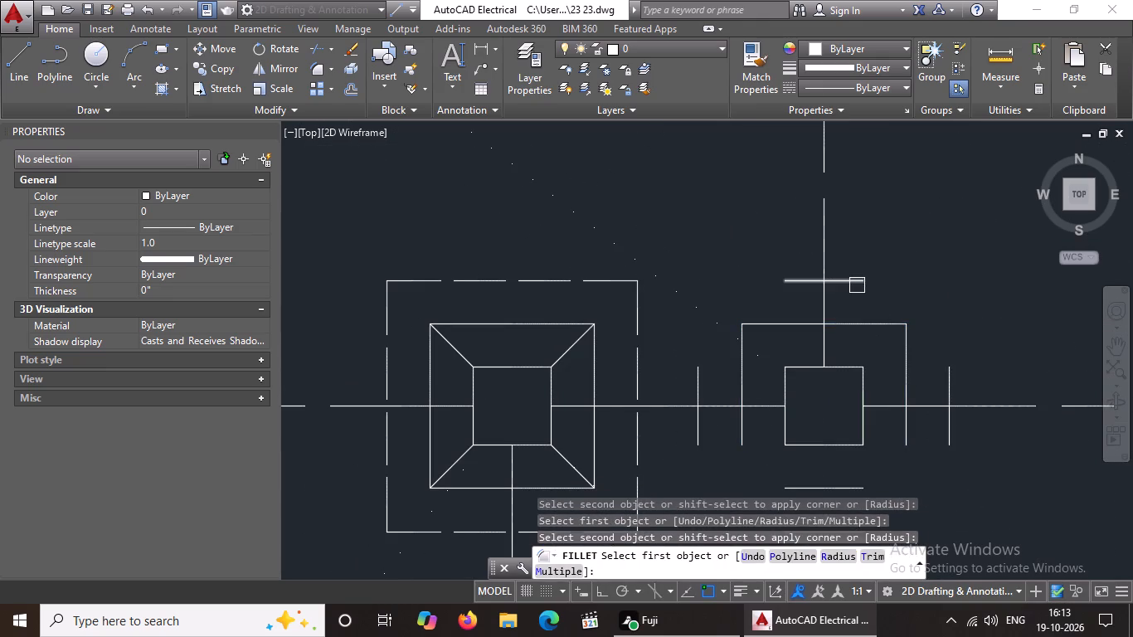
click(857, 285)
click(946, 391)
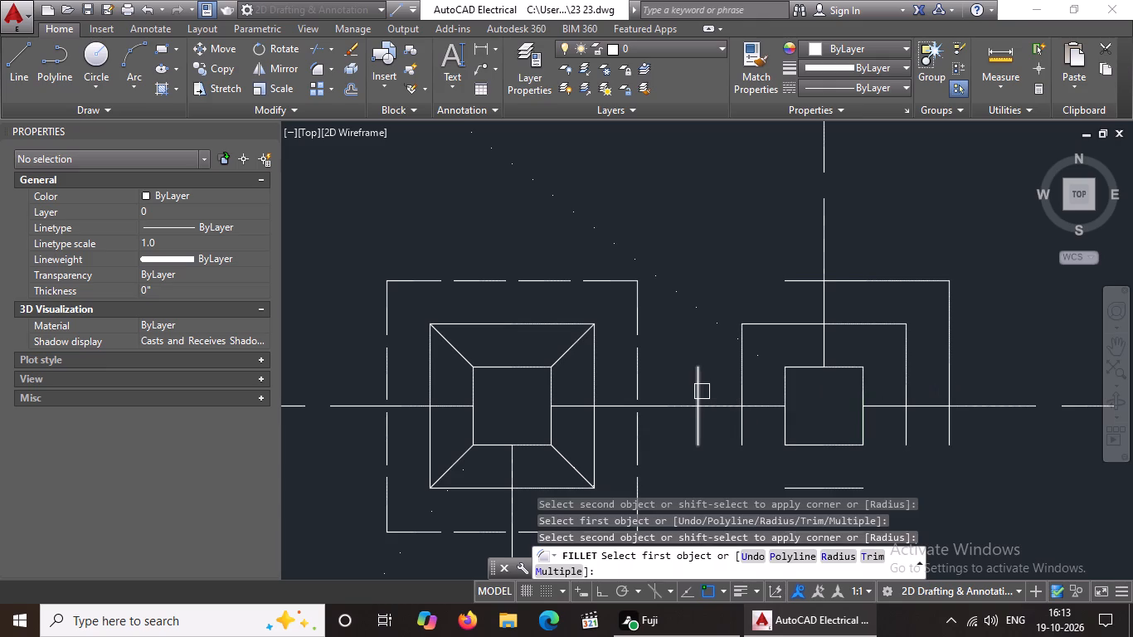
drag(701, 391, 703, 381)
click(794, 275)
Close both footing squares around the same middle-grid column by filleting their bottom-left and bottom-right corners.
scroll(800, 267, down, 5)
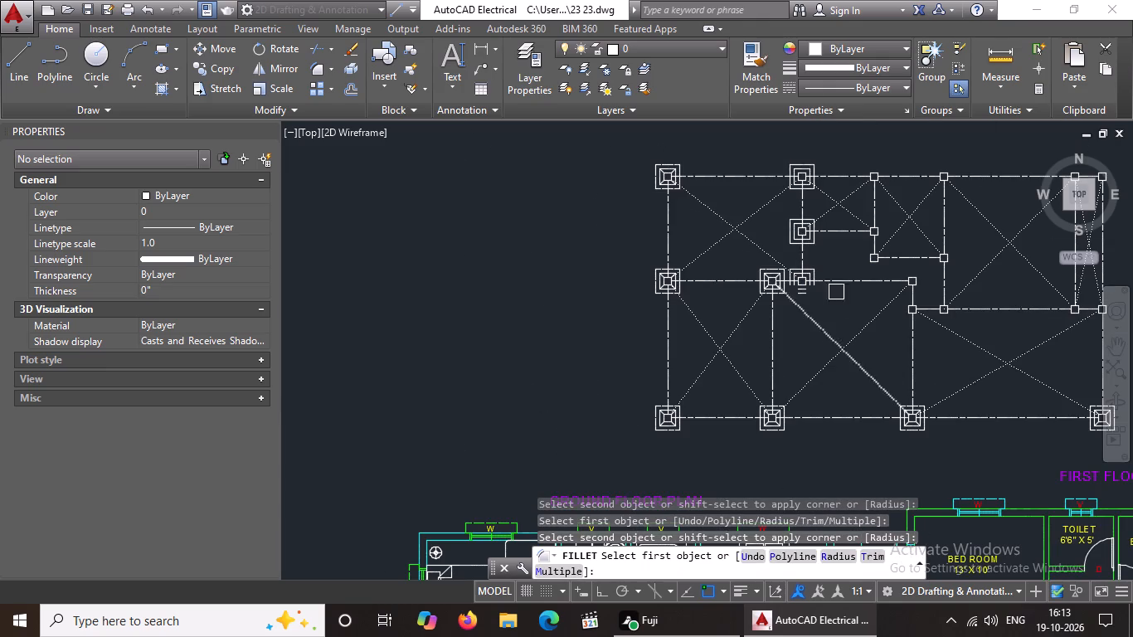
scroll(810, 280, up, 3)
click(727, 303)
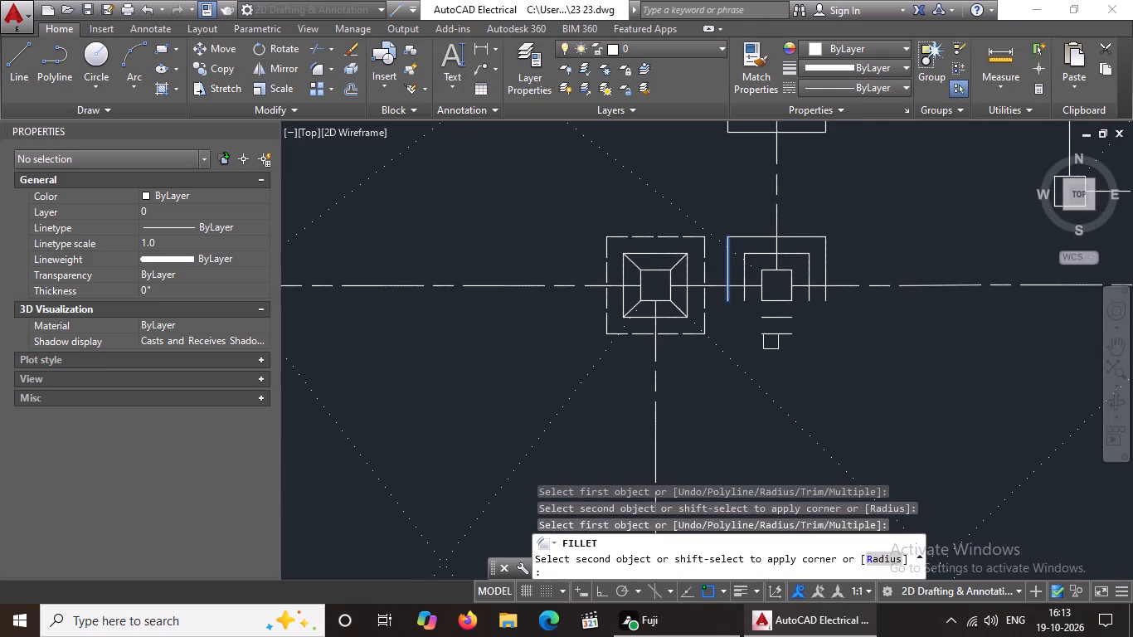
click(772, 335)
click(785, 335)
click(831, 299)
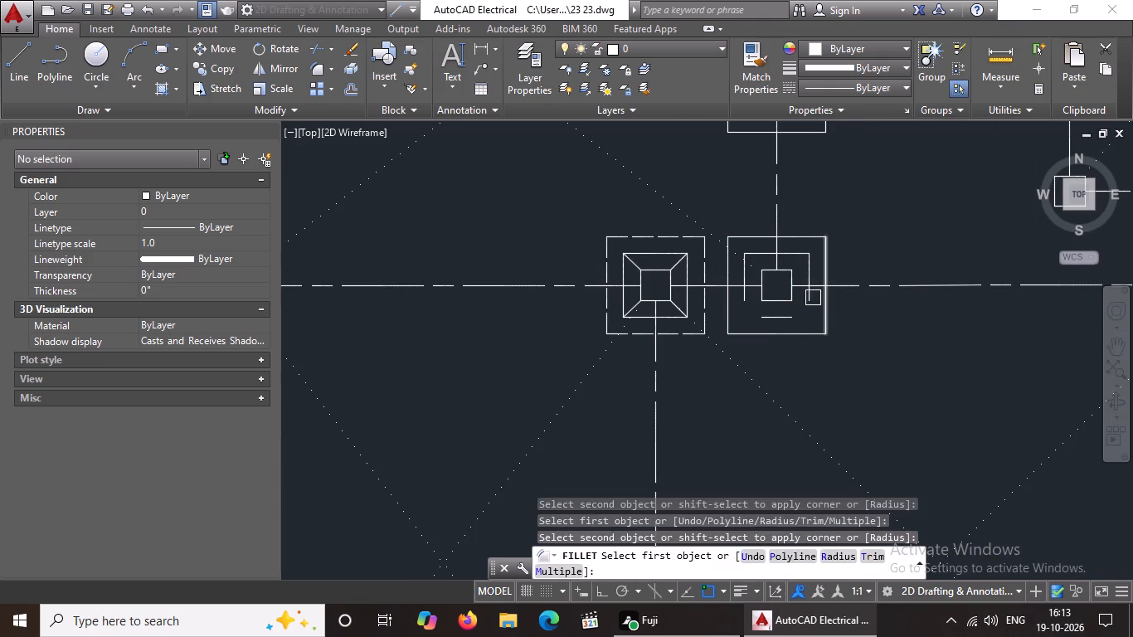
click(810, 298)
click(797, 318)
click(742, 303)
click(763, 318)
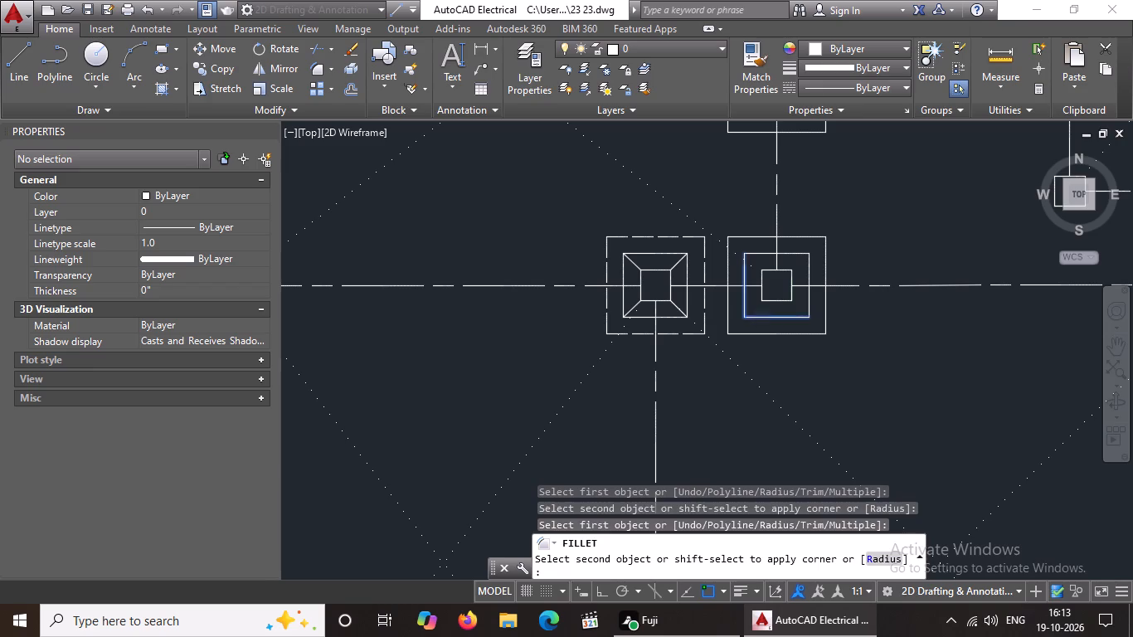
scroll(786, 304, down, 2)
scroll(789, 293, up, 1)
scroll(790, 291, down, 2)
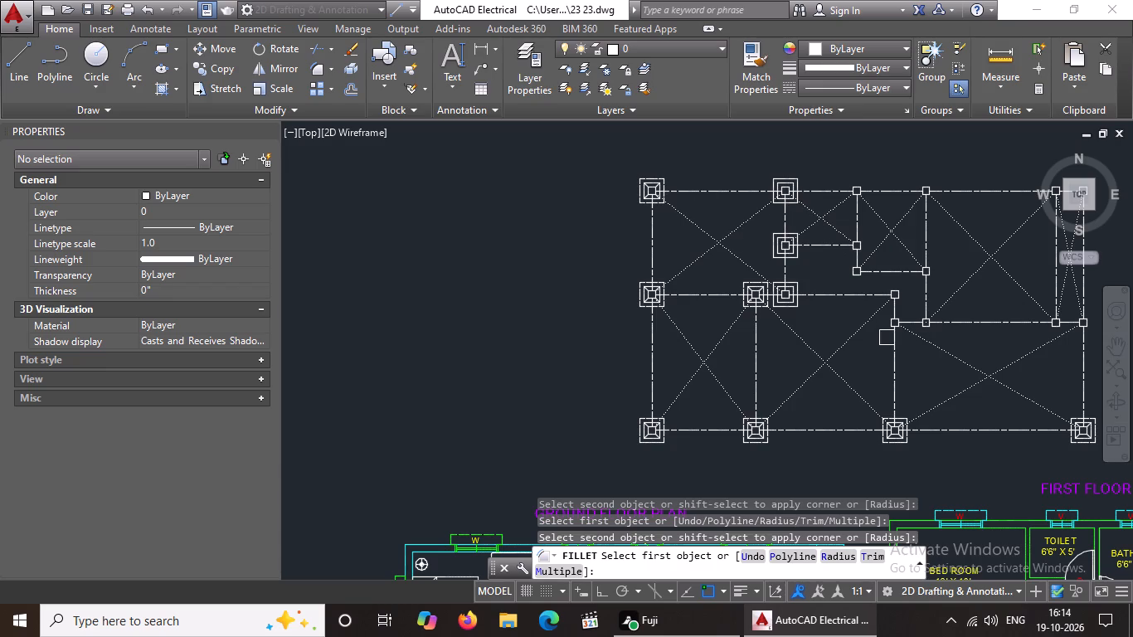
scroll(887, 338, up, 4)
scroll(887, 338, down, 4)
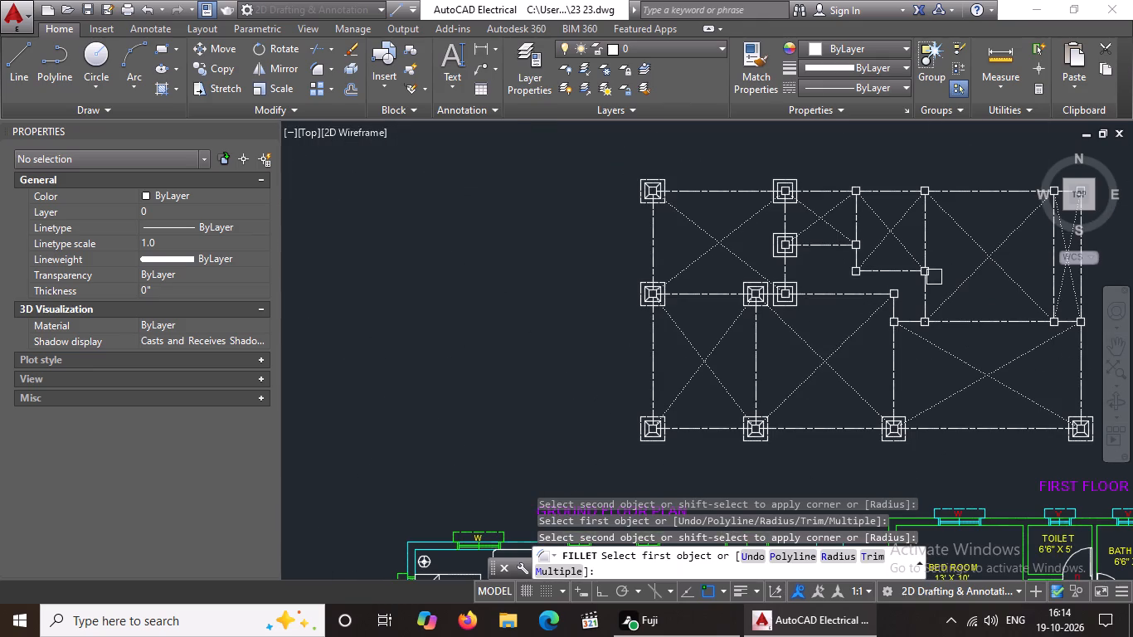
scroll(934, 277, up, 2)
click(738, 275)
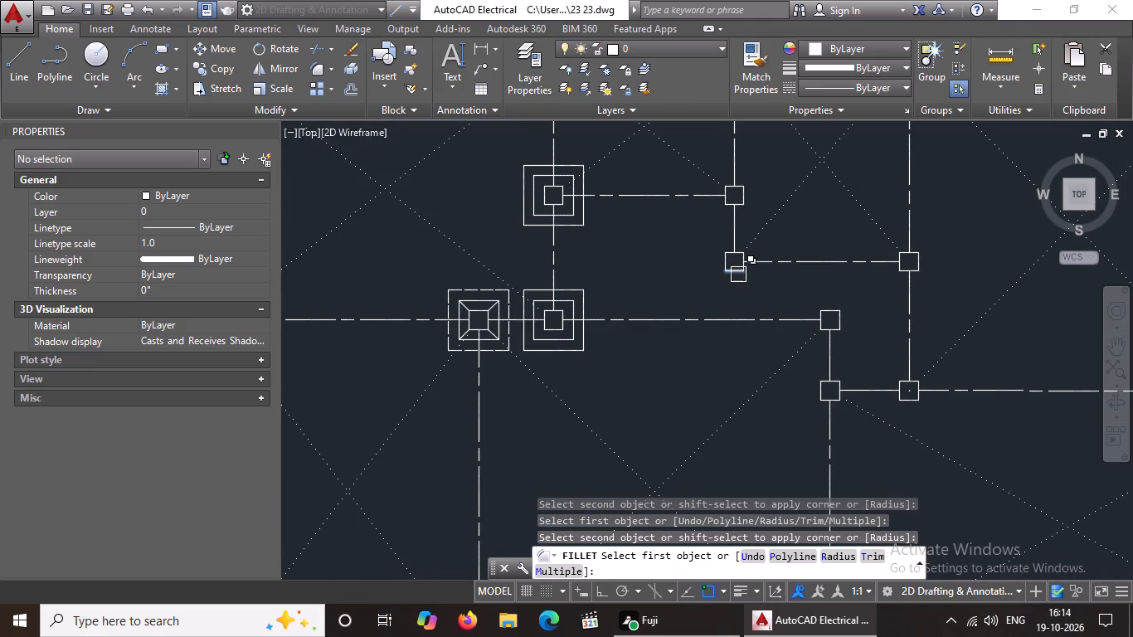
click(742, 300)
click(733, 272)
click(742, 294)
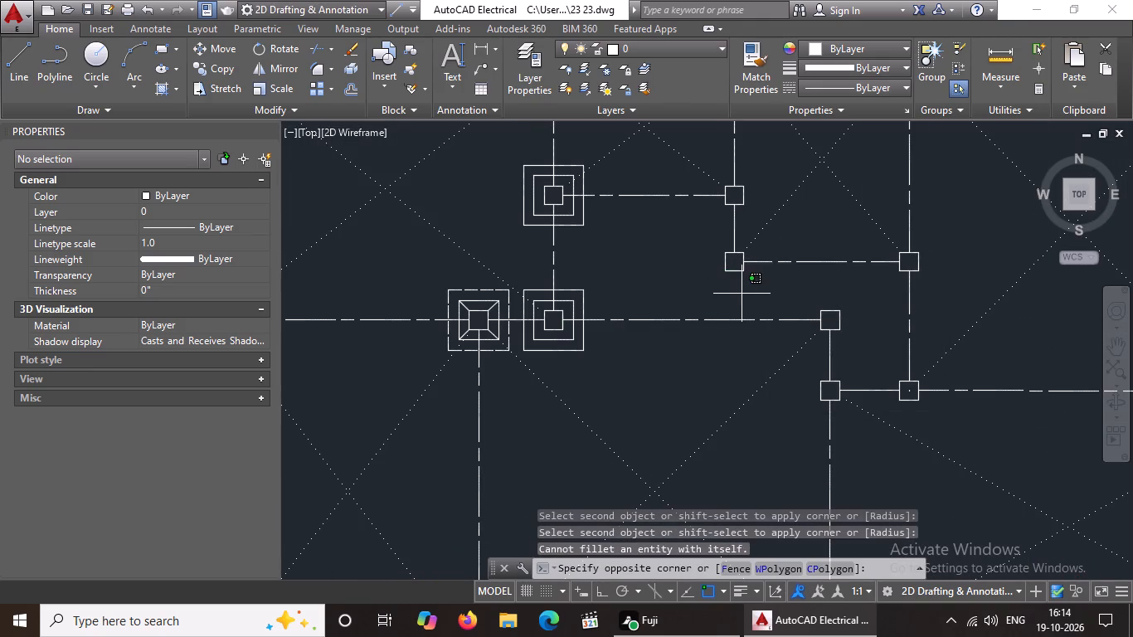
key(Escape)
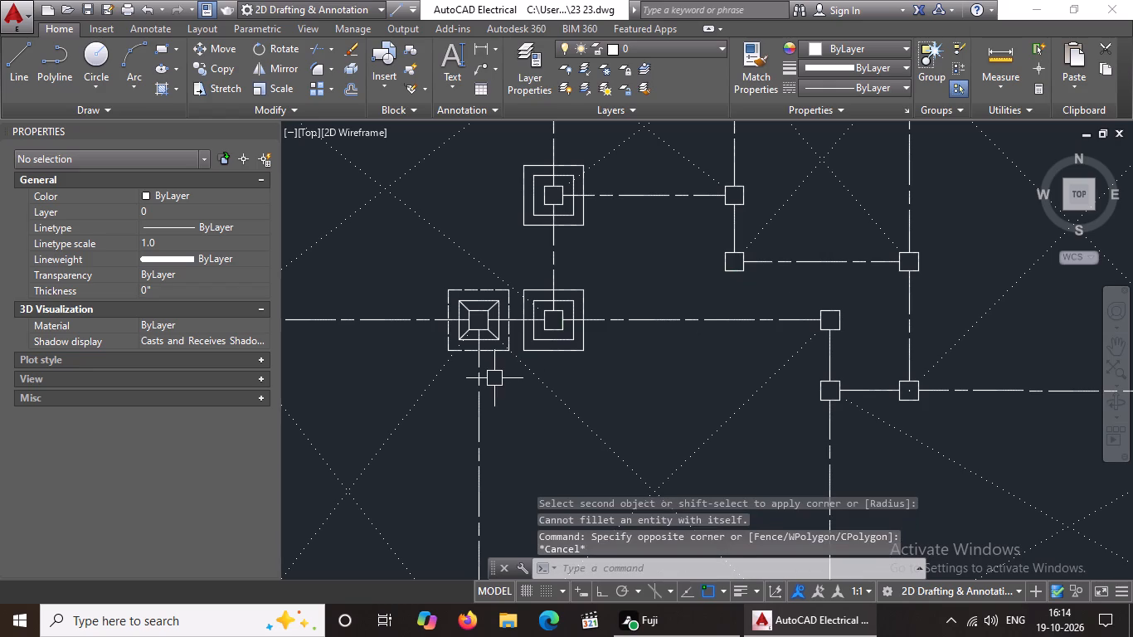
Offset the top and right edges of the column directly below the third top-grid column outward twice each at 5" spacing.
scroll(495, 375, down, 1)
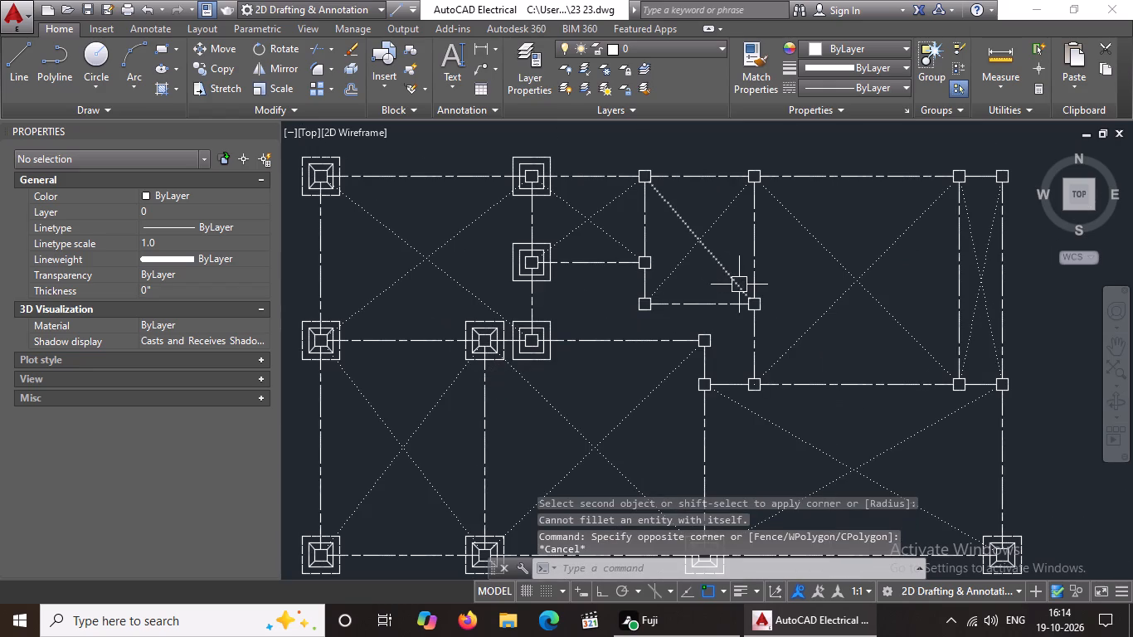
middle_drag(745, 313, 575, 262)
scroll(596, 246, down, 1)
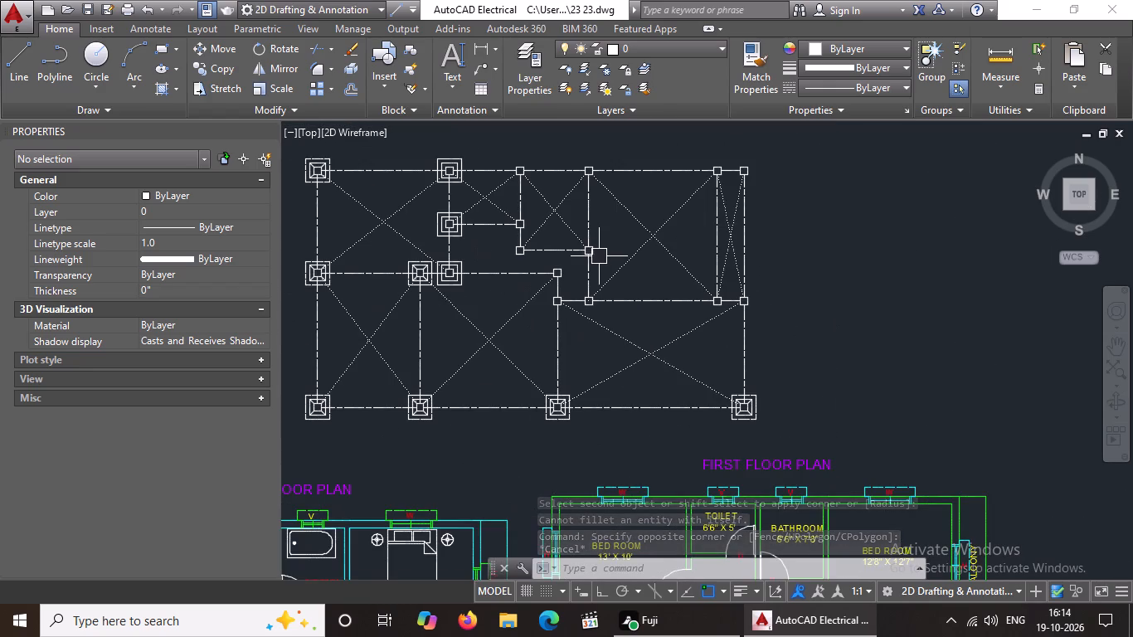
key(Escape)
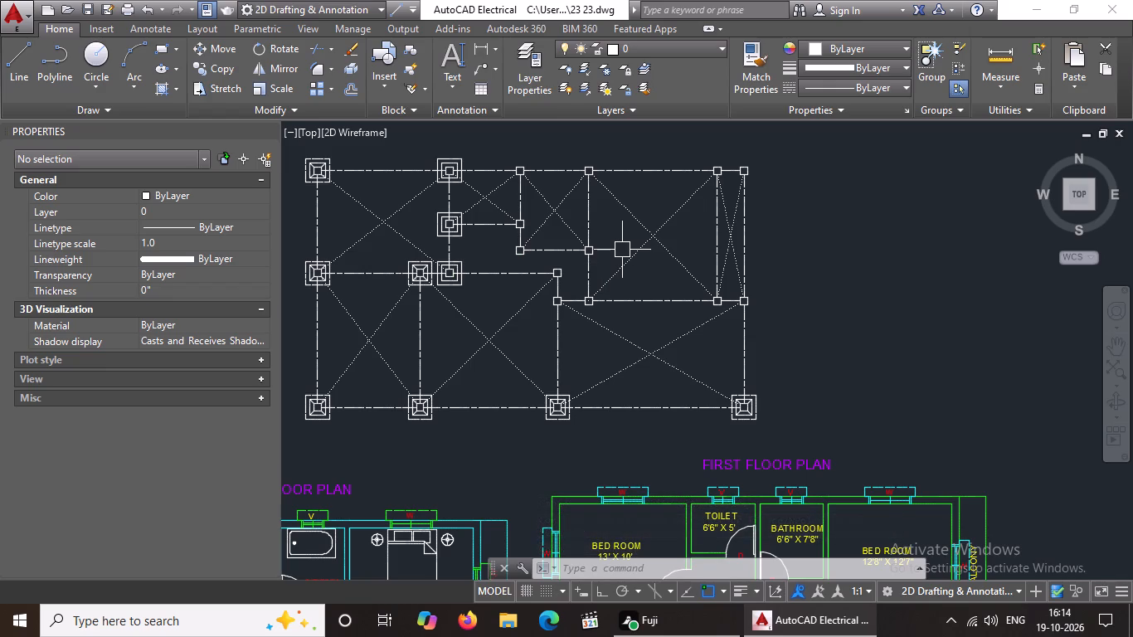
key(Escape)
key(o)
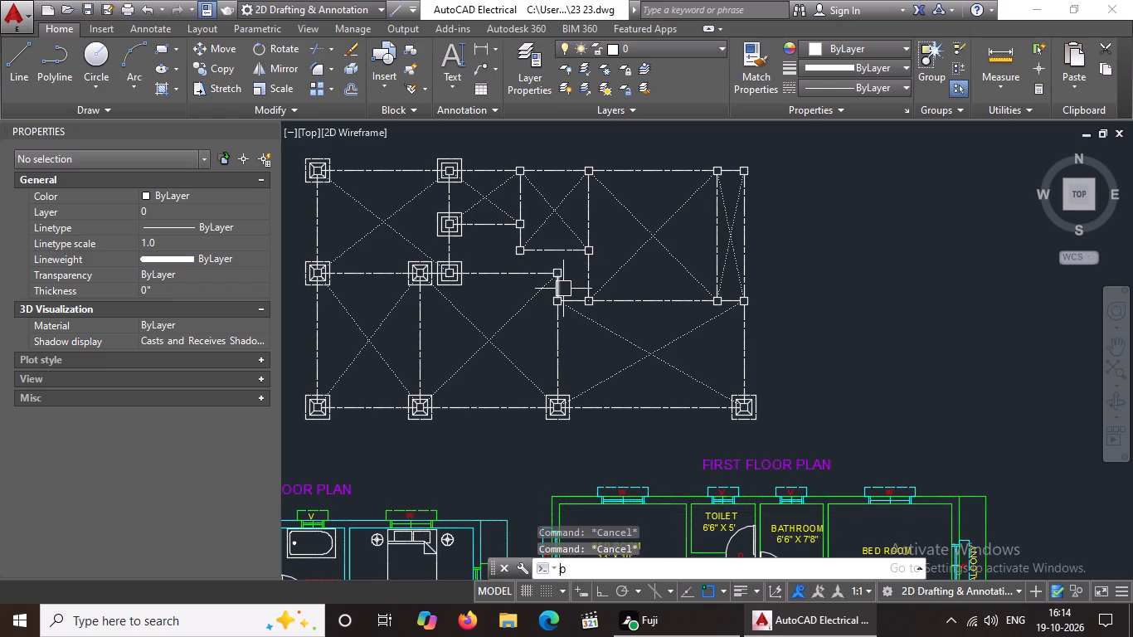
key(Return)
text(5")
key(Return)
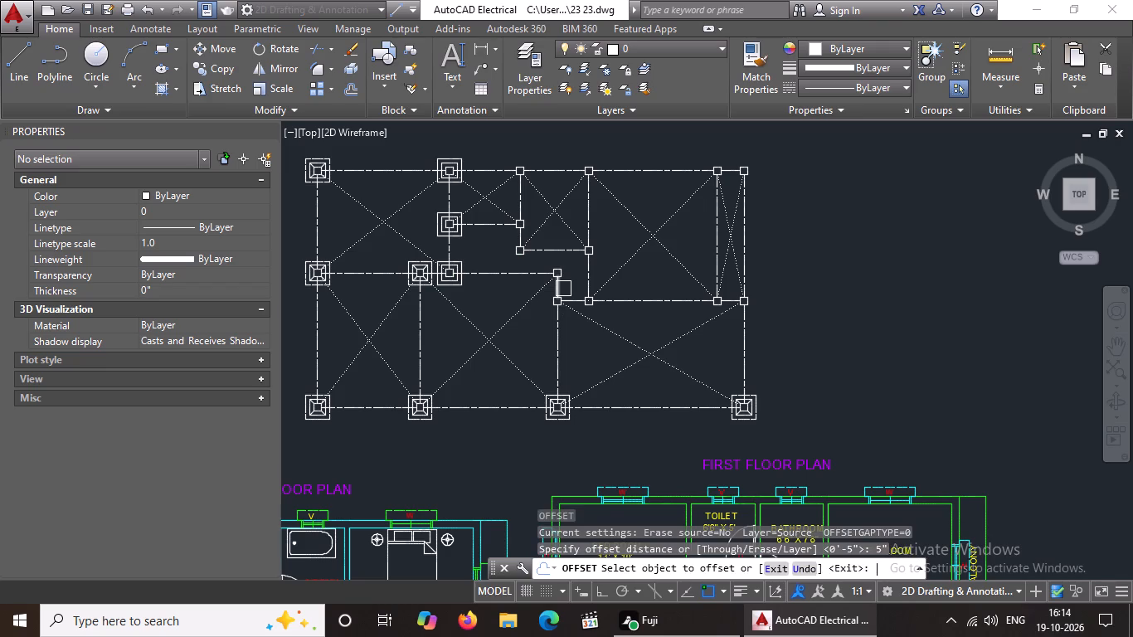
scroll(498, 183, up, 4)
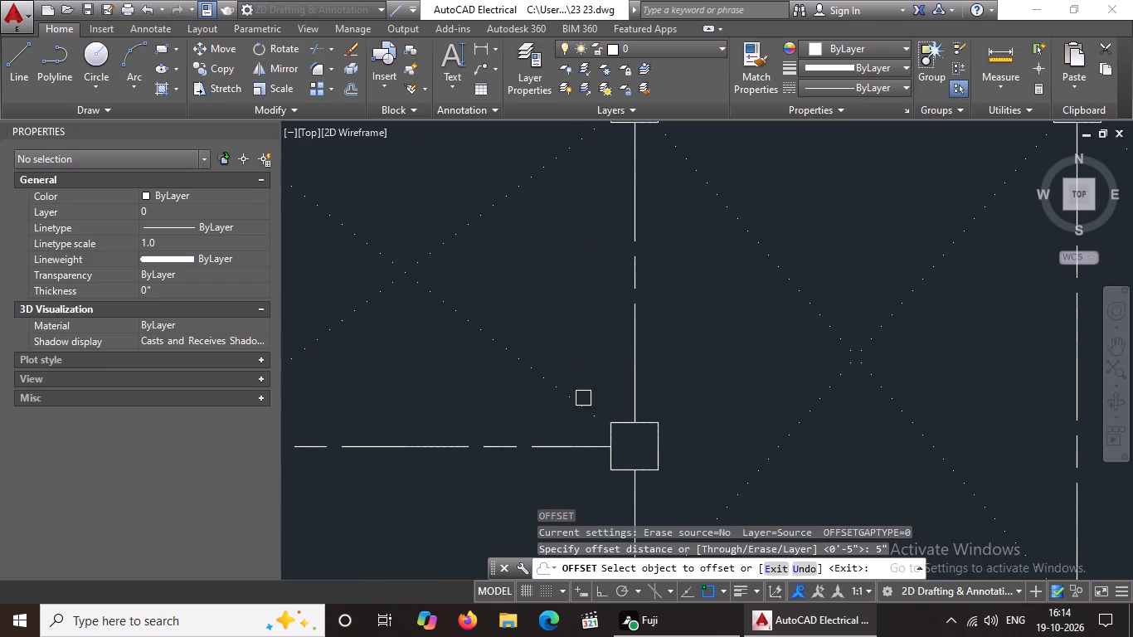
click(625, 418)
drag(613, 343, 624, 343)
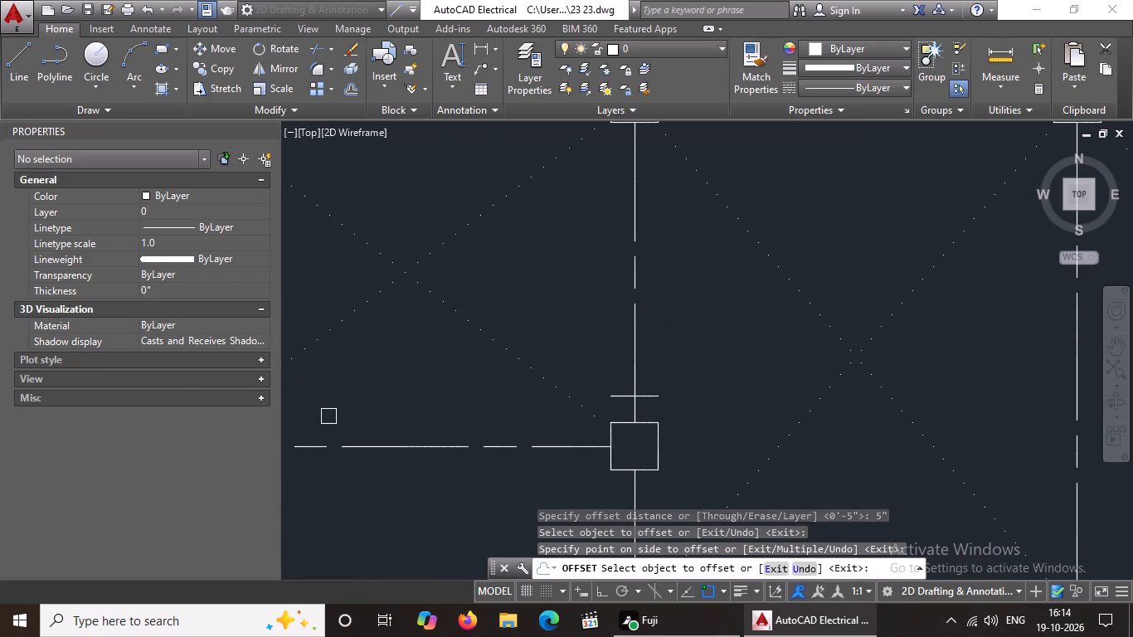
click(620, 399)
click(605, 348)
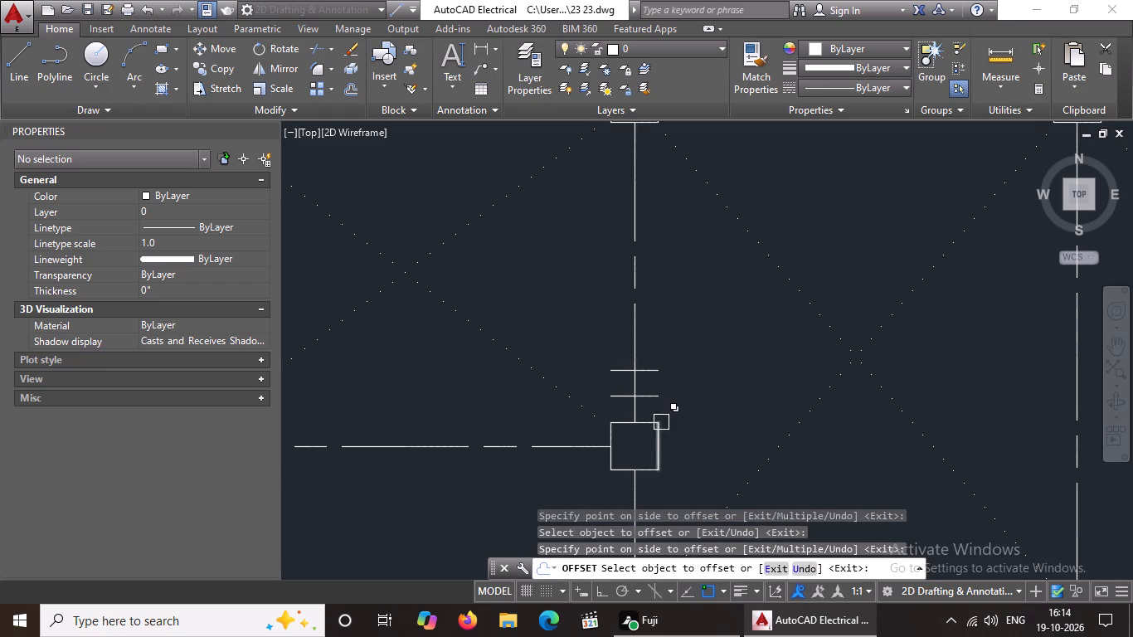
click(661, 434)
click(678, 430)
click(678, 444)
click(735, 428)
Offset the bottom and left edges of that same column outward twice each at 5" spacing.
scroll(734, 295, down, 3)
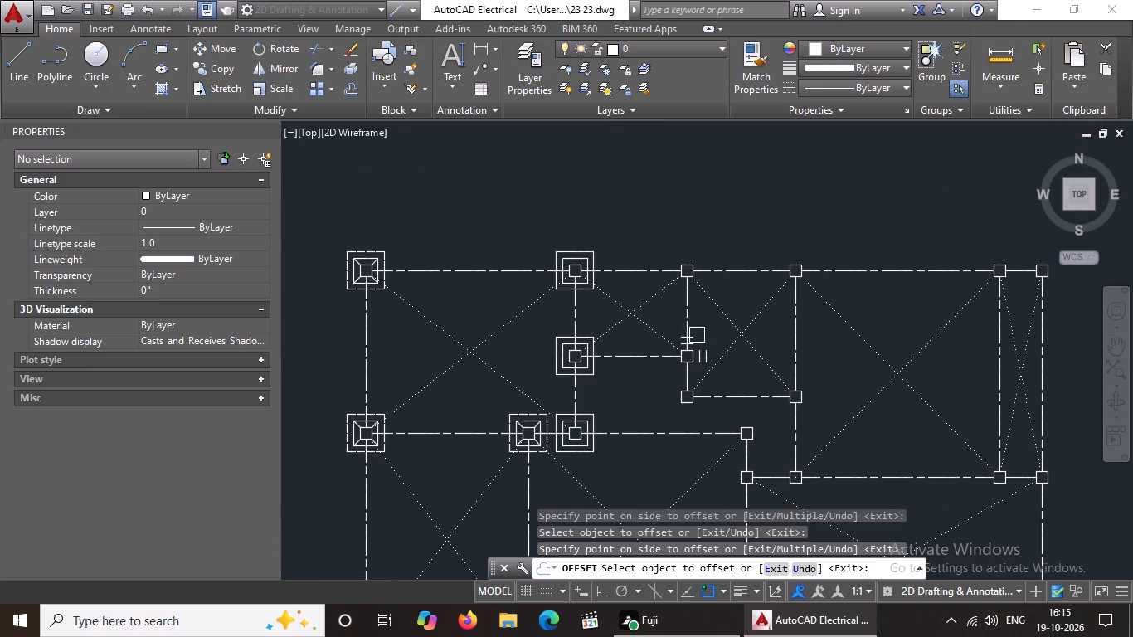
scroll(684, 398, up, 3)
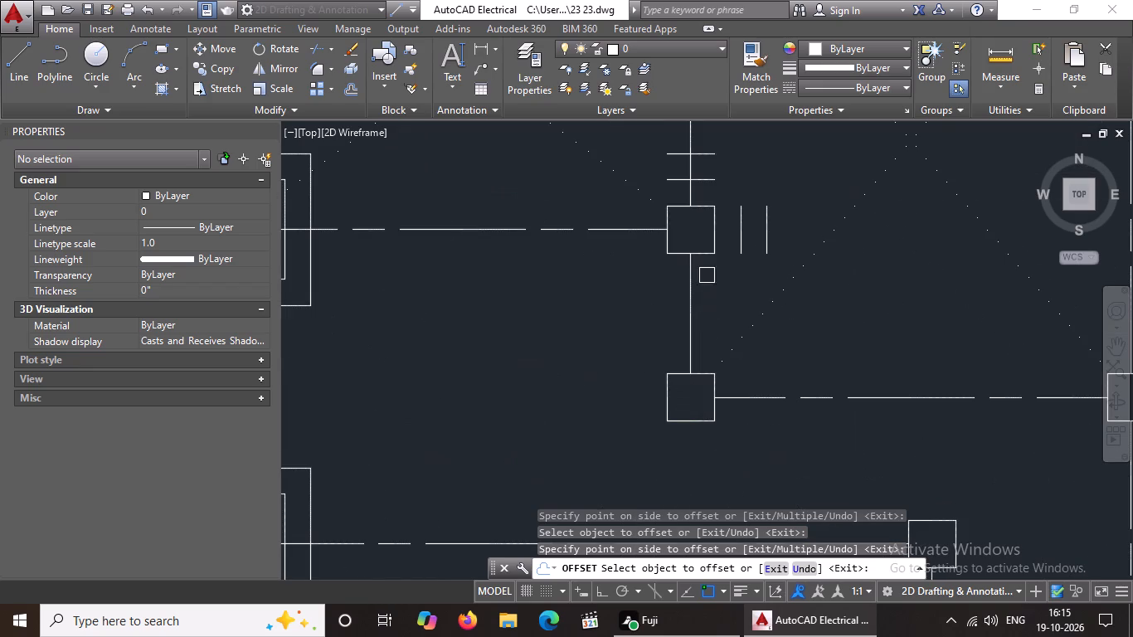
click(707, 256)
click(719, 314)
click(712, 281)
click(712, 329)
scroll(653, 248, up, 1)
drag(675, 244, 668, 247)
click(626, 260)
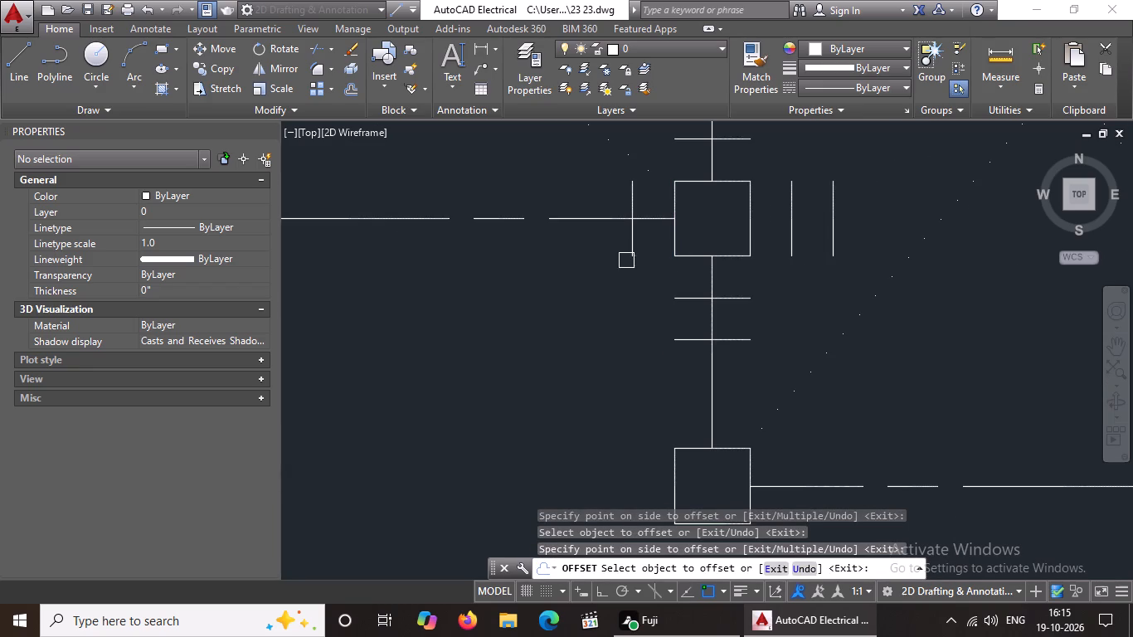
drag(637, 246, 628, 250)
click(576, 282)
Offset the top edge of the third column on the top grid line outward twice at 5" spacing.
scroll(585, 277, down, 3)
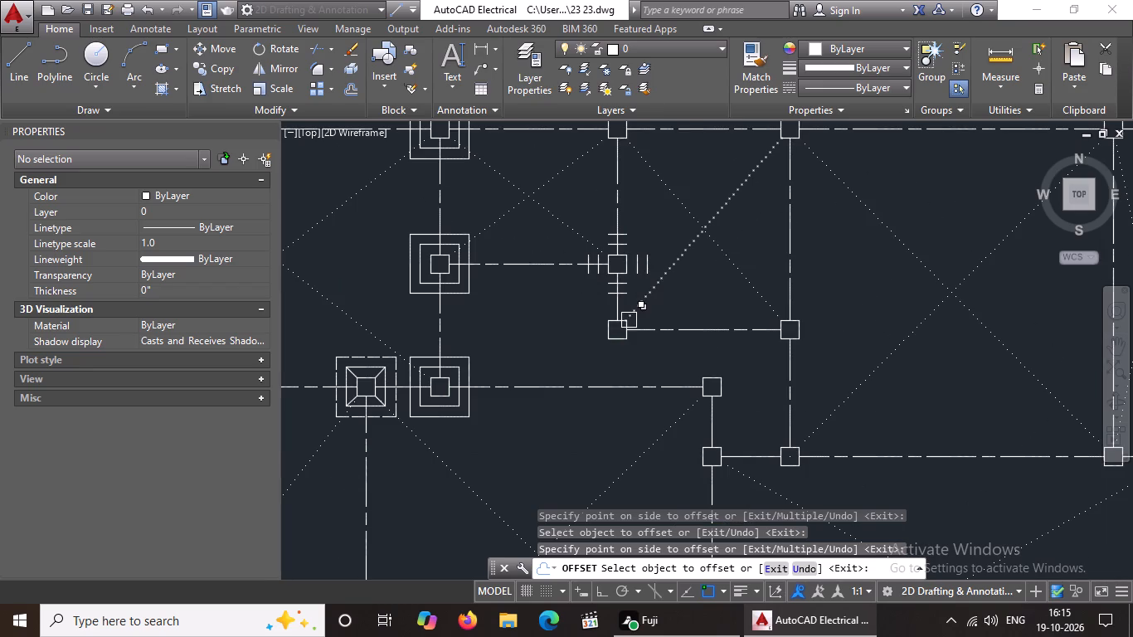
scroll(629, 320, down, 1)
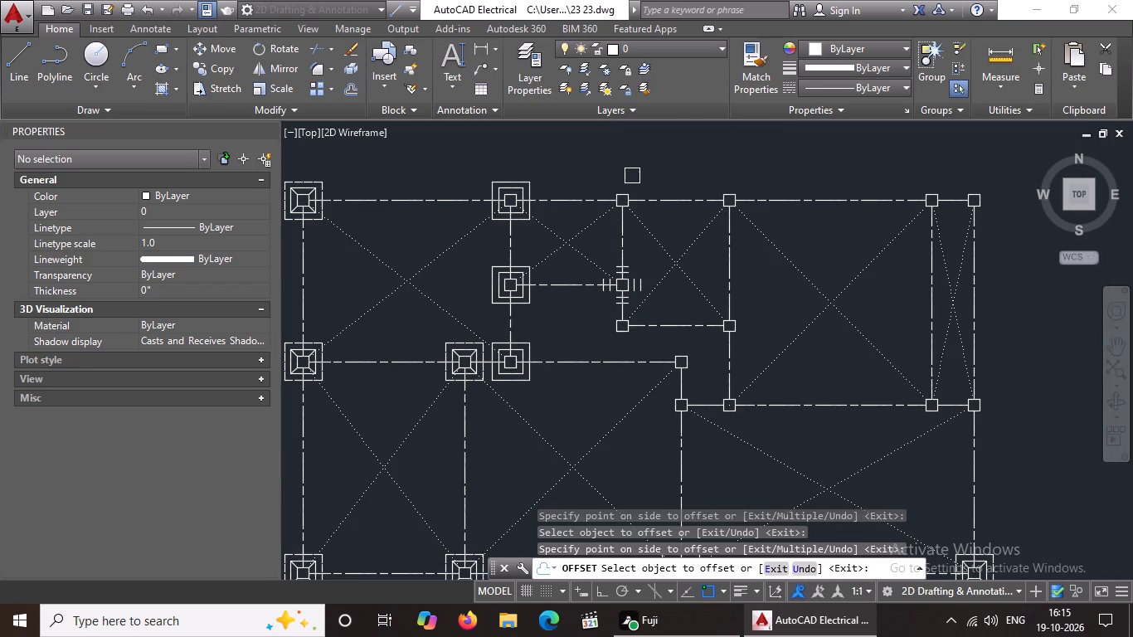
middle_drag(635, 183, 628, 260)
scroll(622, 285, up, 3)
click(600, 226)
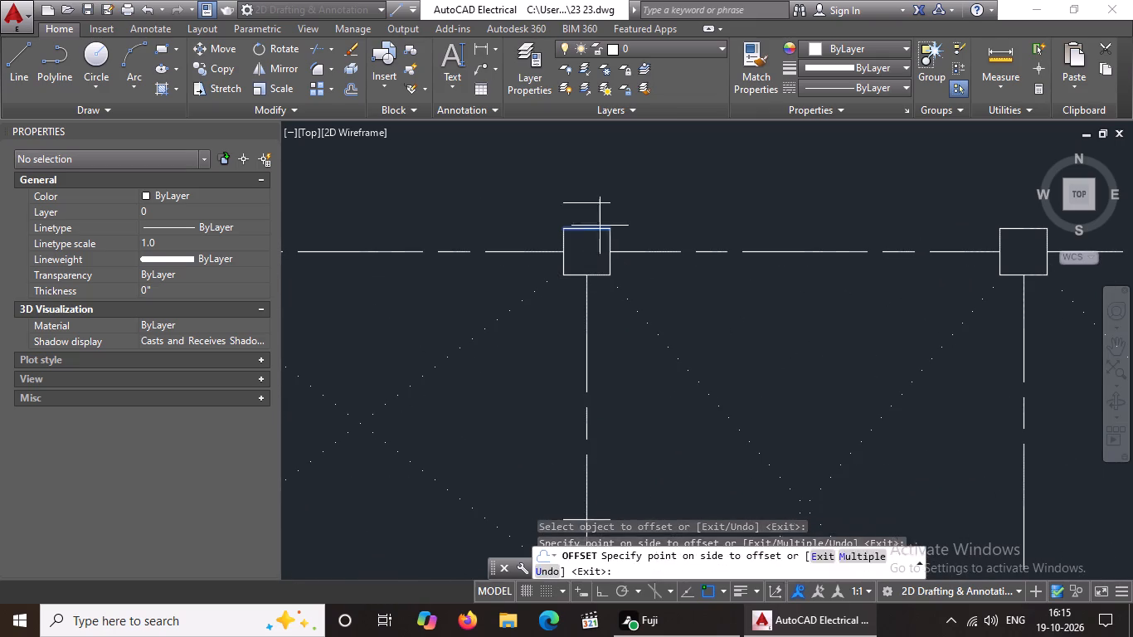
click(607, 194)
click(601, 197)
click(603, 183)
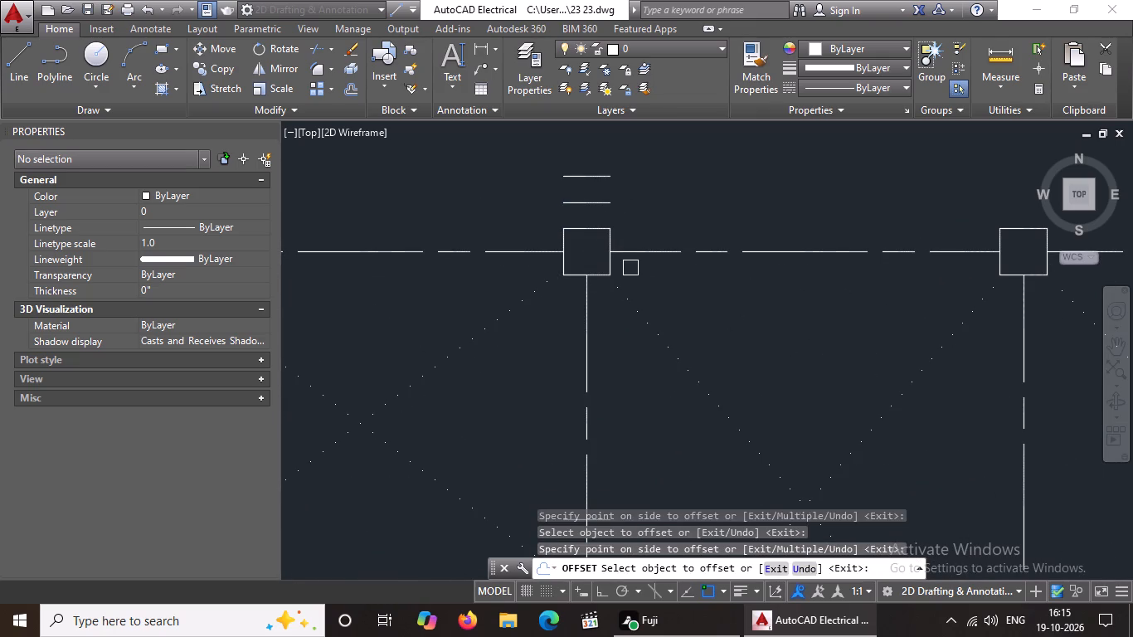
Offset the bottom and right edges of the third top-grid column outward twice each at 5" spacing.
scroll(632, 308, up, 1)
click(568, 256)
click(588, 314)
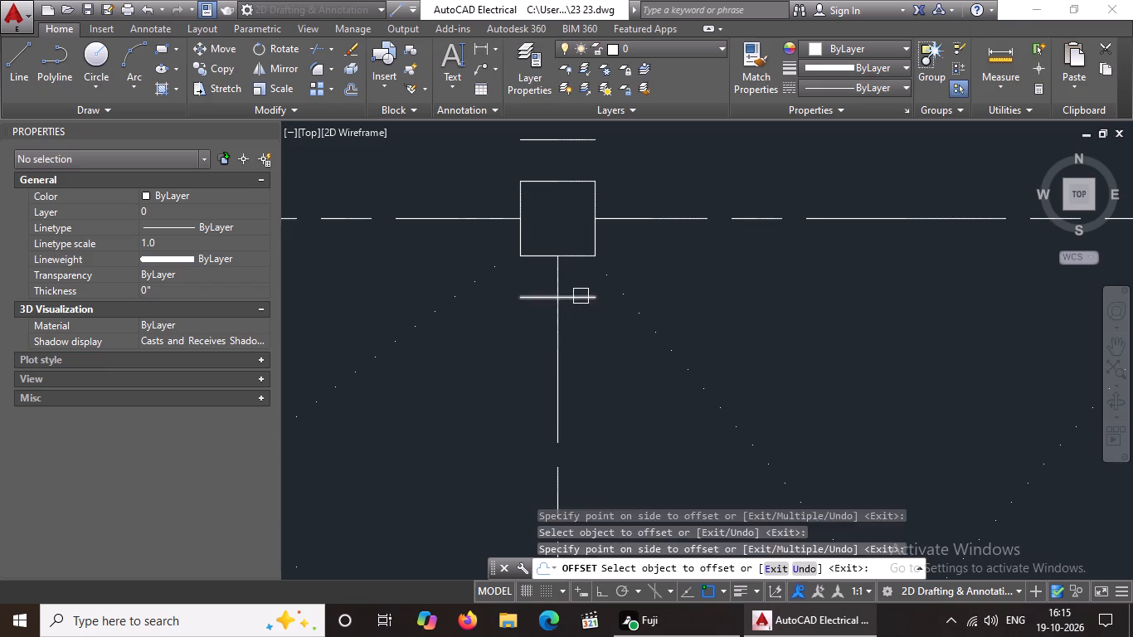
drag(581, 296, 597, 353)
click(597, 353)
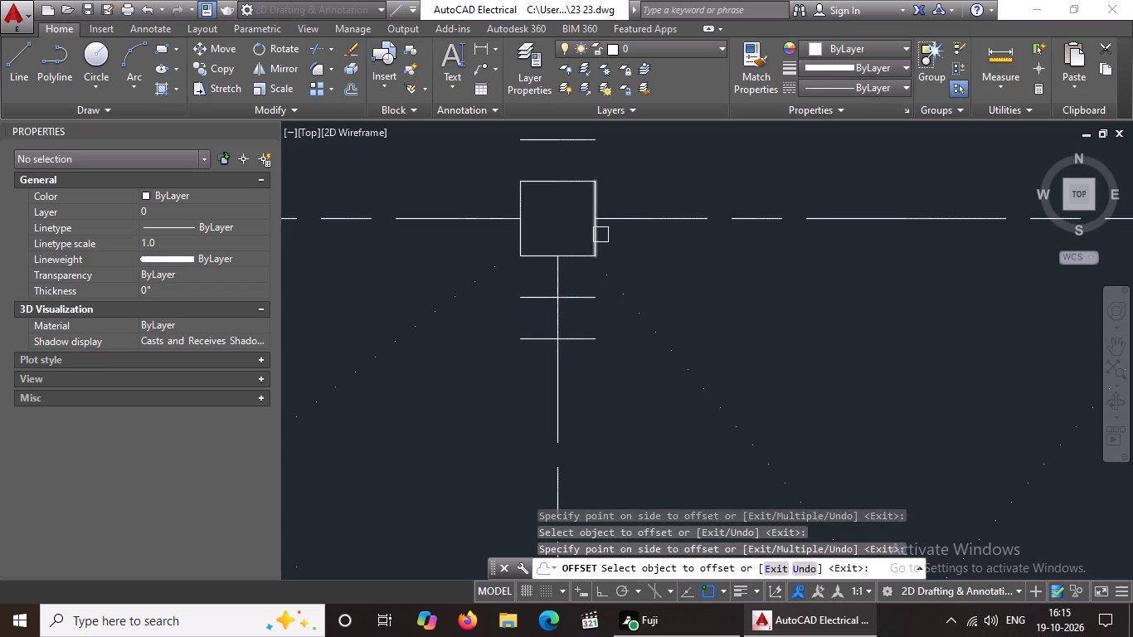
click(601, 234)
click(625, 239)
drag(635, 236, 687, 236)
click(737, 238)
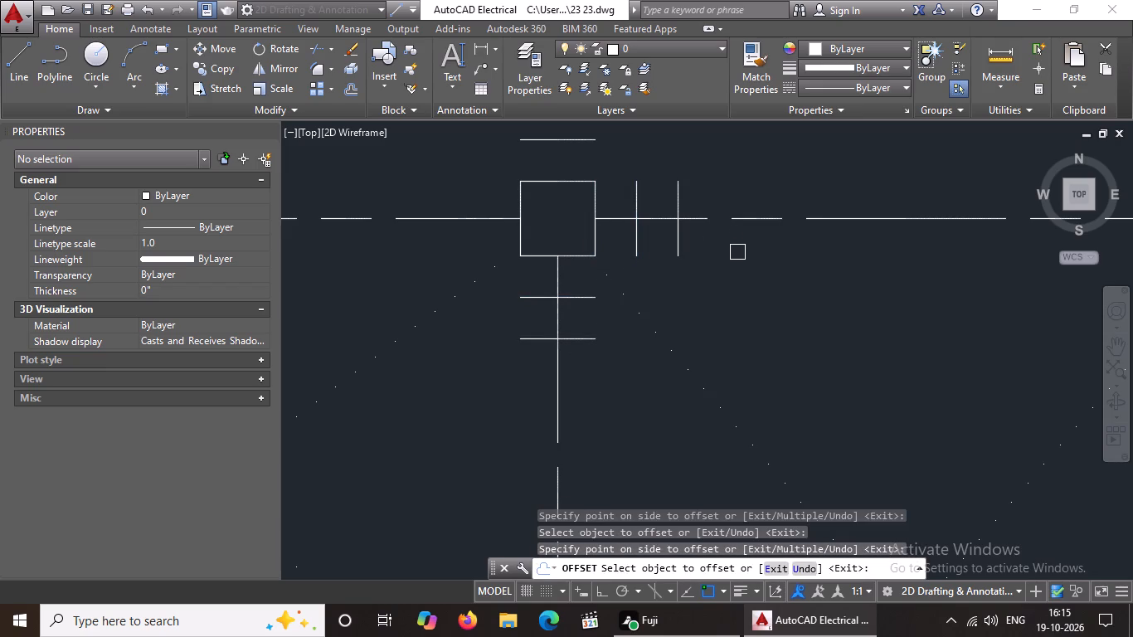